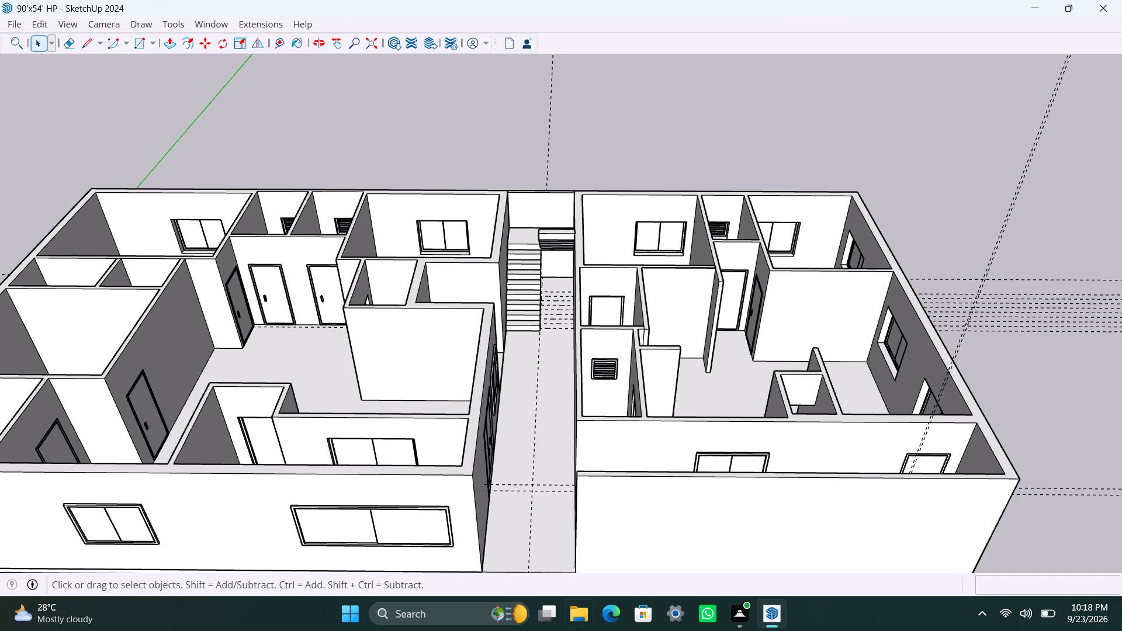
Open the bottom stair step for editing and place a guide 4.5" in from its tread's back edge.
scroll(483, 457, "down", 5)
scroll(494, 450, "up", 4)
middle_click_drag(505, 487, 542, 512)
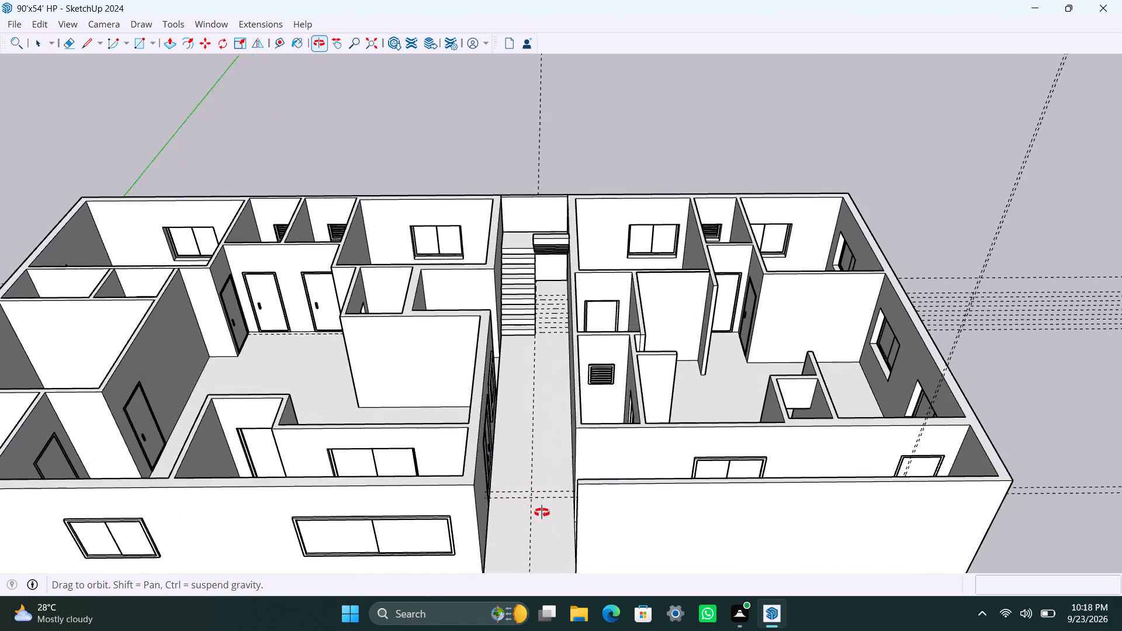
middle_click_drag(542, 512, 567, 578)
scroll(542, 421, "up", 3)
scroll(542, 287, "up", 4)
middle_click_drag(545, 302, 457, 463)
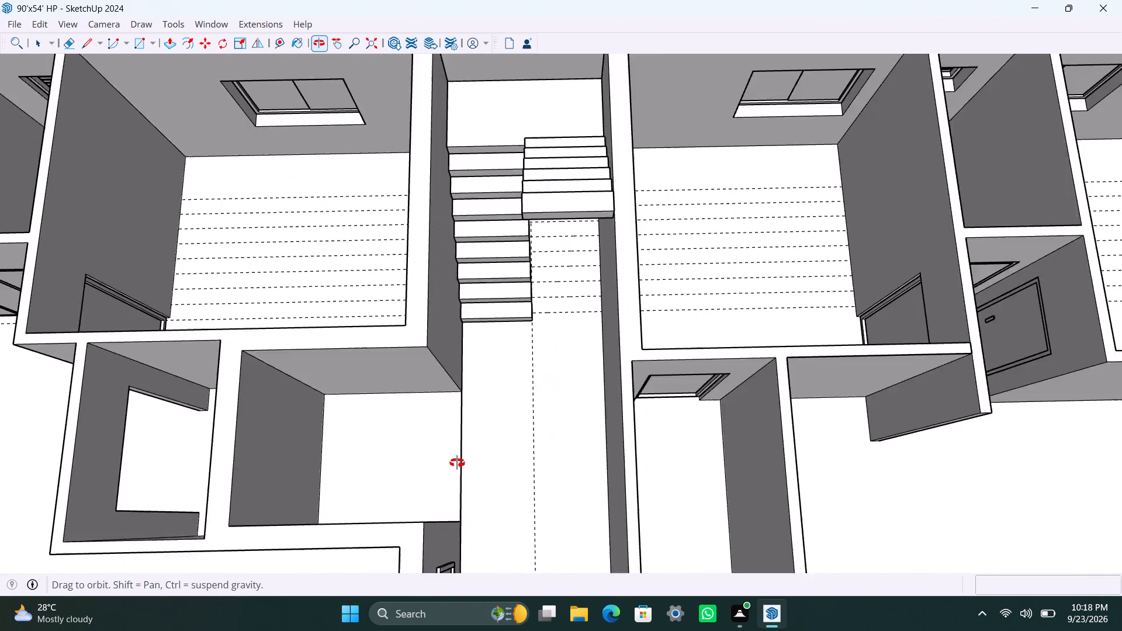
middle_click_drag(457, 463, 542, 379)
scroll(507, 287, "up", 7)
double_click(506, 324)
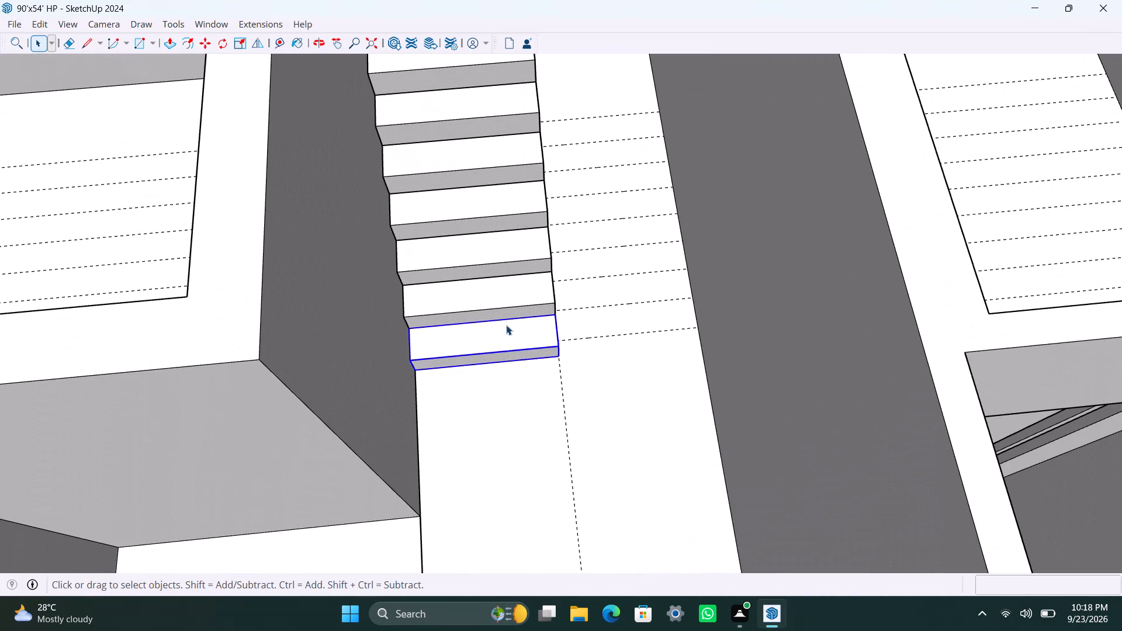
scroll(503, 330, "up", 3)
key("t")
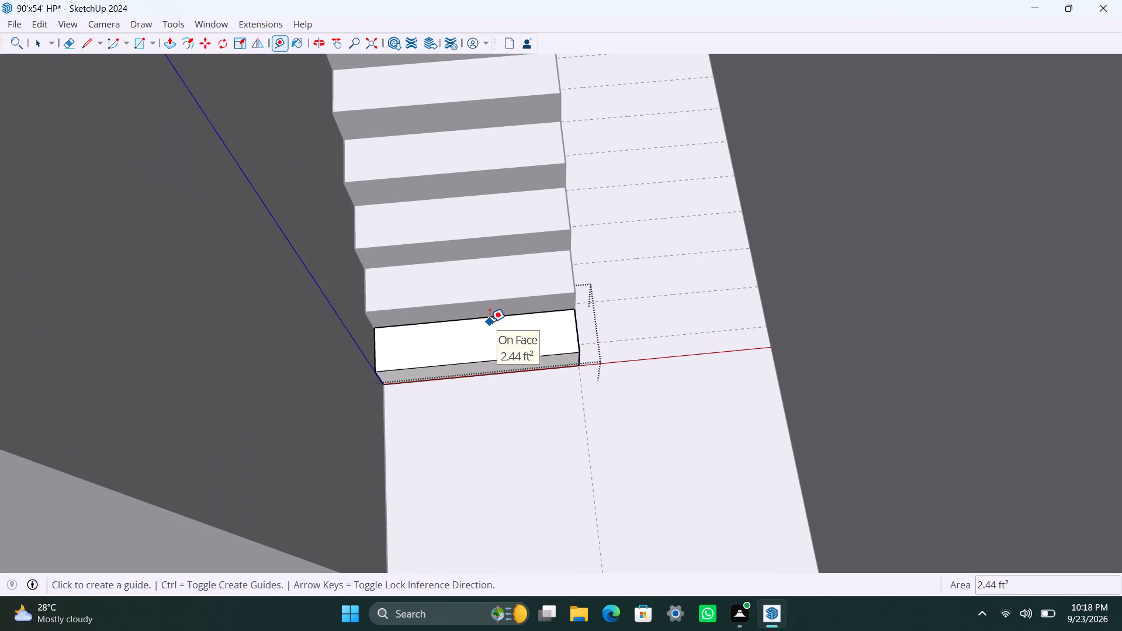
left_click(490, 317)
type("4.5\"")
key("Return")
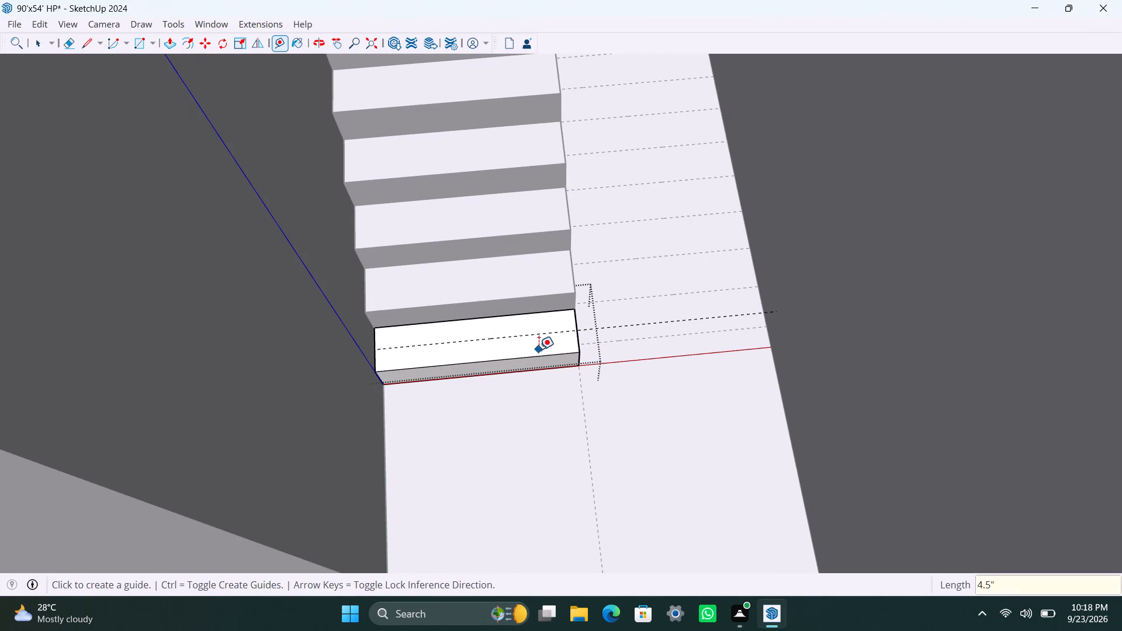
Place a guide on the bottom tread 1.5" in from its open side edge.
left_click_drag(576, 323, 569, 323)
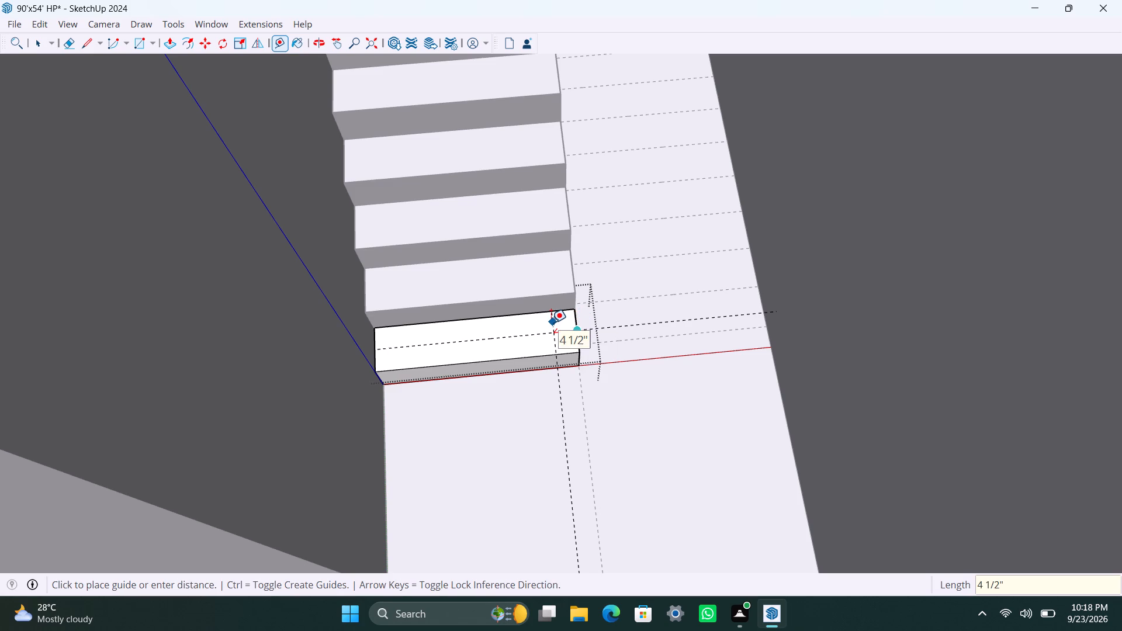
type("1.")
type("5\"")
key("Return")
scroll(549, 362, "up", 8)
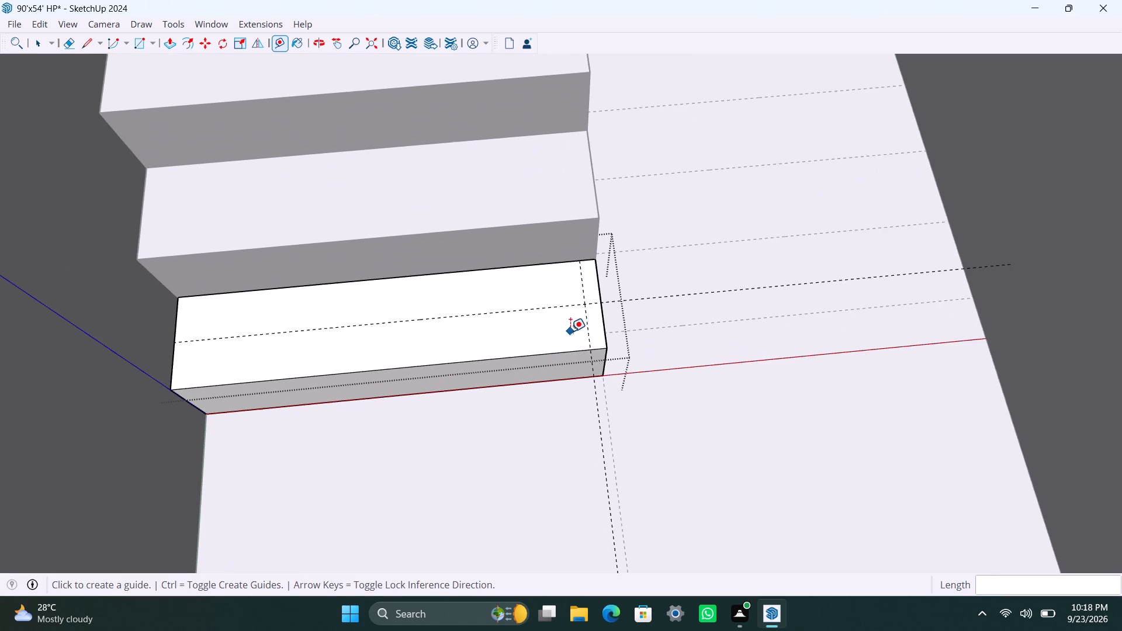
key("space")
Draw a 1" radius circle where the guides cross on the bottom tread and make it a group.
scroll(579, 325, "up", 3)
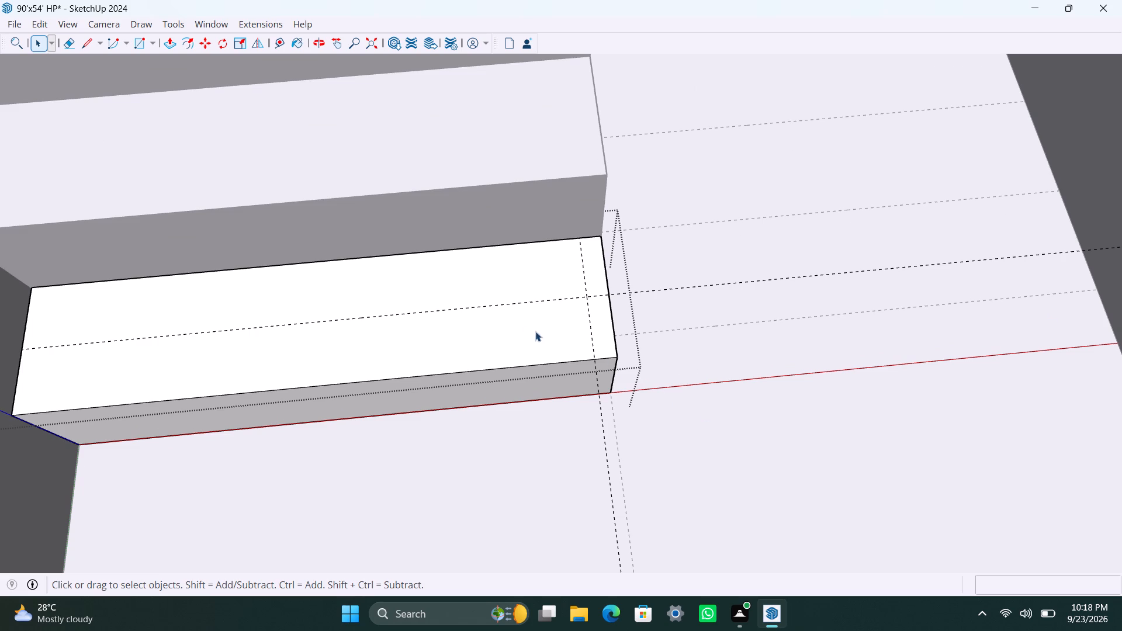
key("c")
left_click(588, 295)
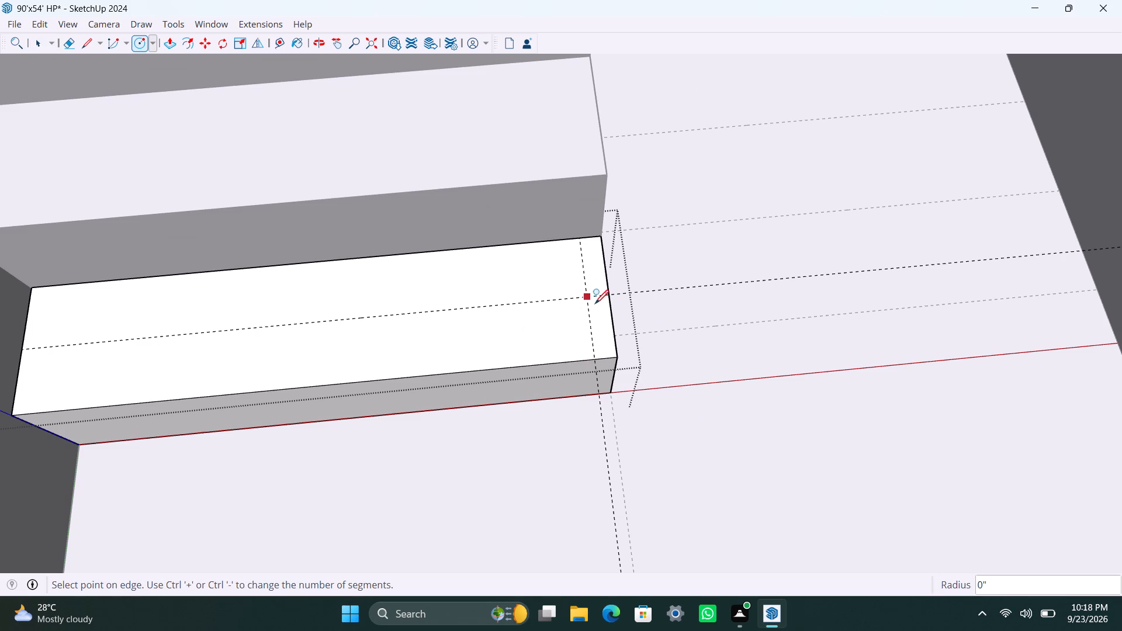
type("1\"")
key("Return")
key("space")
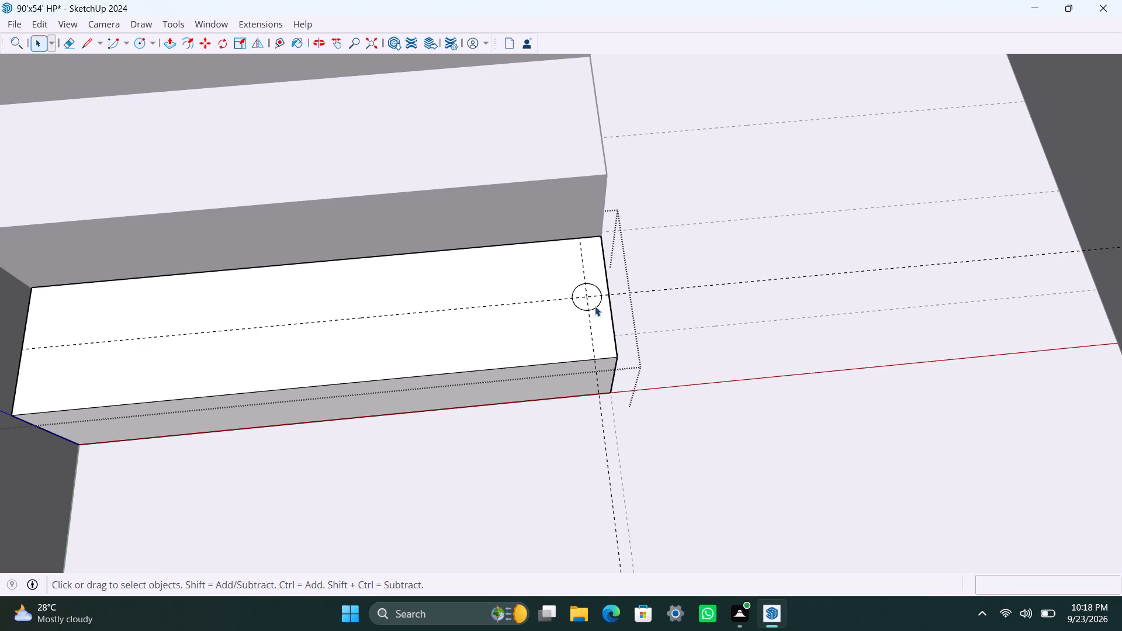
scroll(570, 297, "up", 8)
double_click(590, 297)
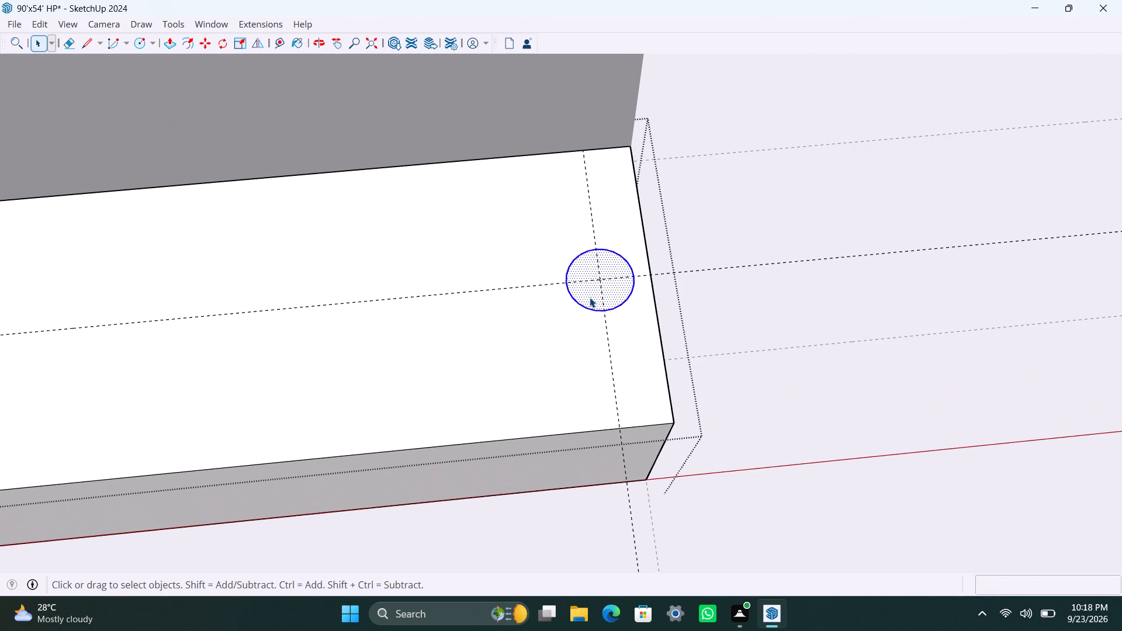
right_click(590, 297)
left_click(626, 143)
Push/Pull the grouped circle up 3' as a baluster post on the bottom step, and leave the groups.
scroll(615, 275, "up", 3)
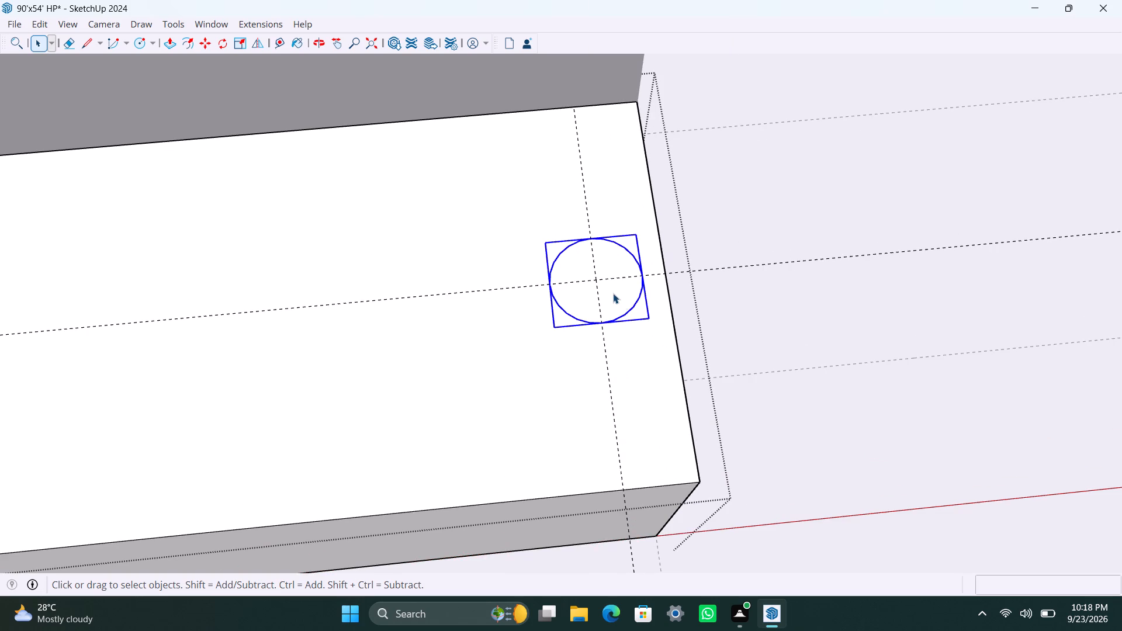
triple_click(613, 292)
key("p")
left_click_drag(613, 292, 593, 251)
type("3'")
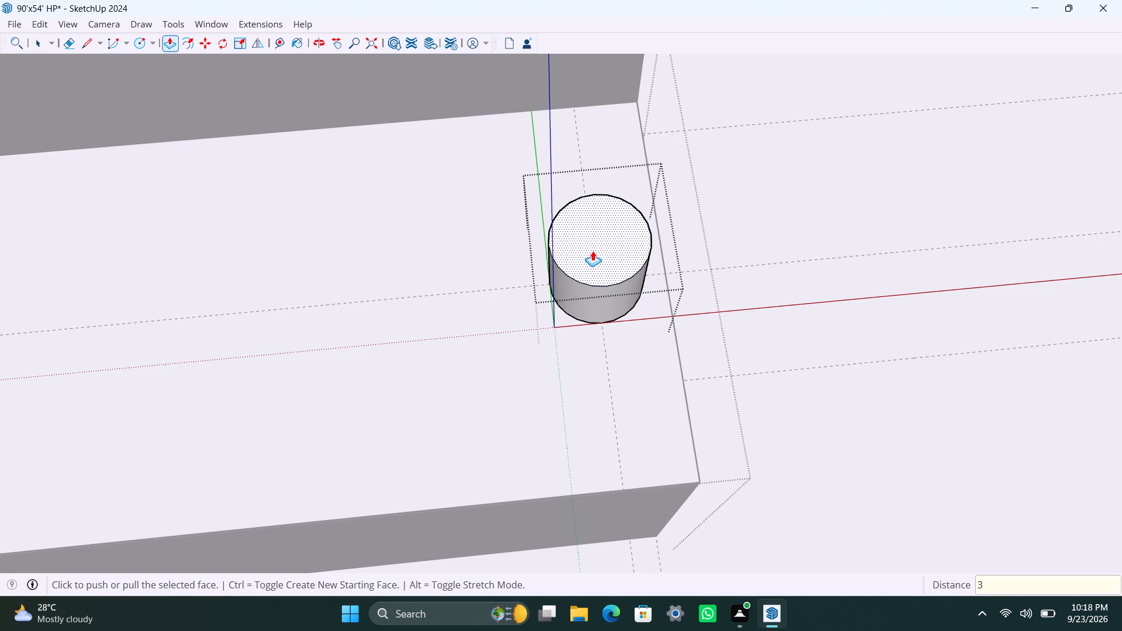
key("Return")
key("space")
scroll(397, 334, "down", 19)
left_click(662, 342)
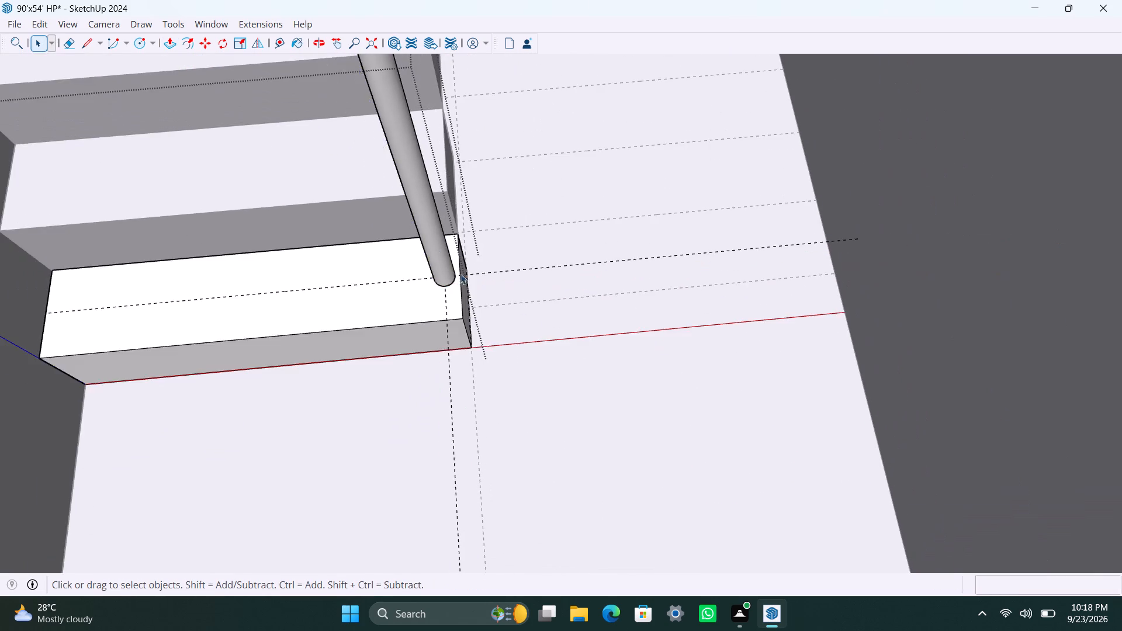
scroll(430, 226, "down", 5)
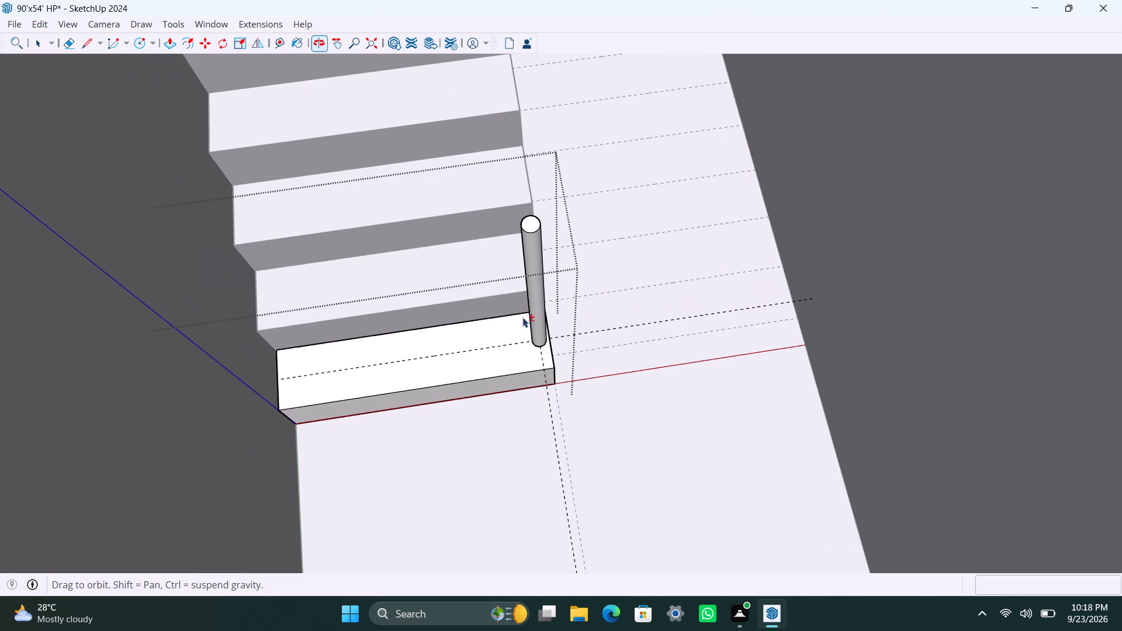
left_click(466, 272)
left_click(620, 490)
Open the second stair step for editing and place a guide 4.5" in from its tread's back edge.
left_click(372, 282)
double_click(380, 289)
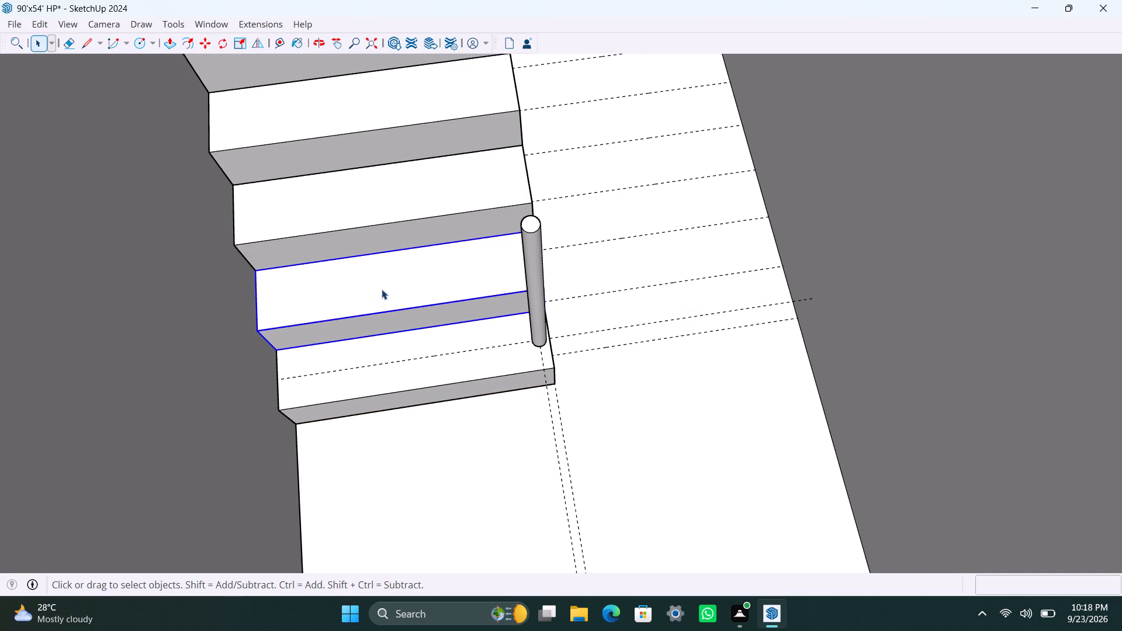
left_click(382, 289)
double_click(376, 283)
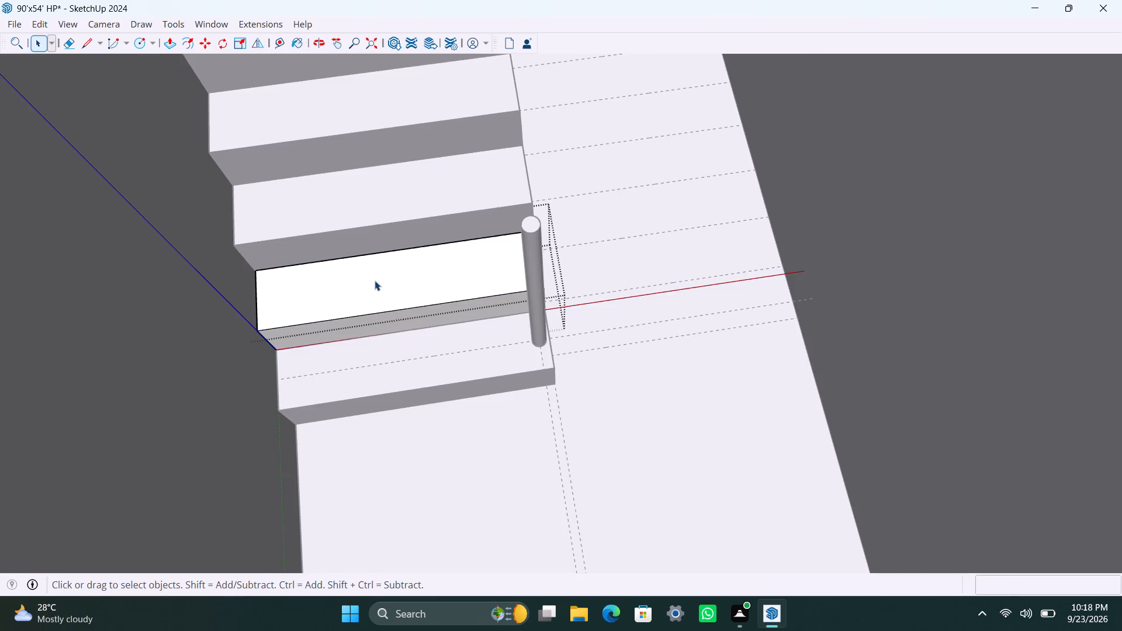
scroll(375, 280, "up", 3)
middle_click_drag(384, 283, 390, 283)
scroll(392, 283, "up", 1)
key("t")
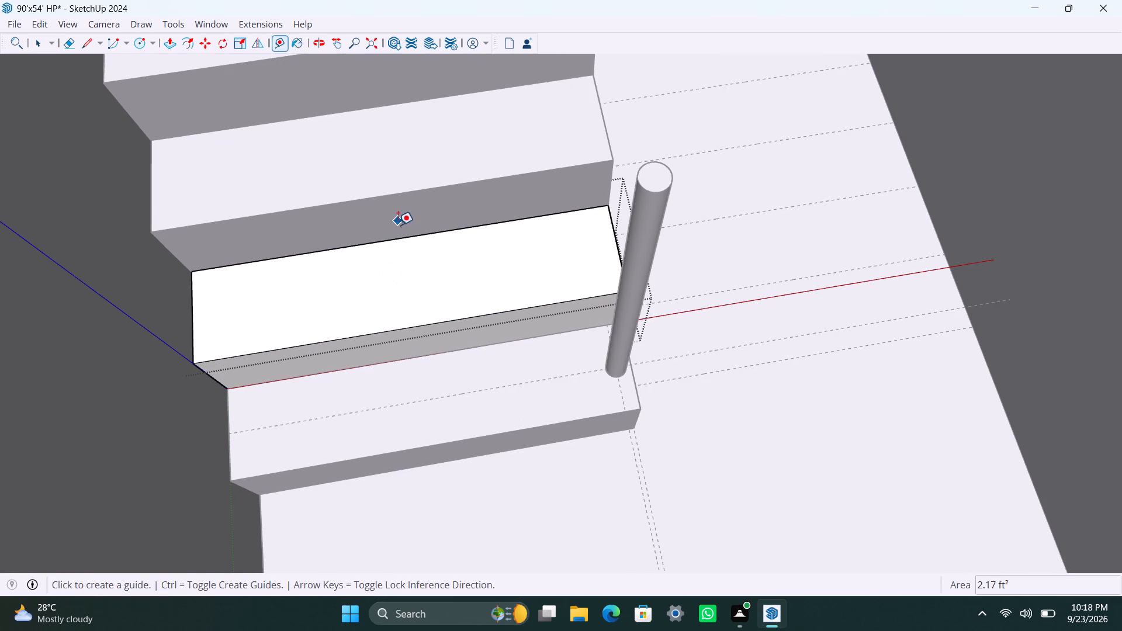
left_click_drag(401, 234, 401, 244)
type("4.5\"")
key("Return")
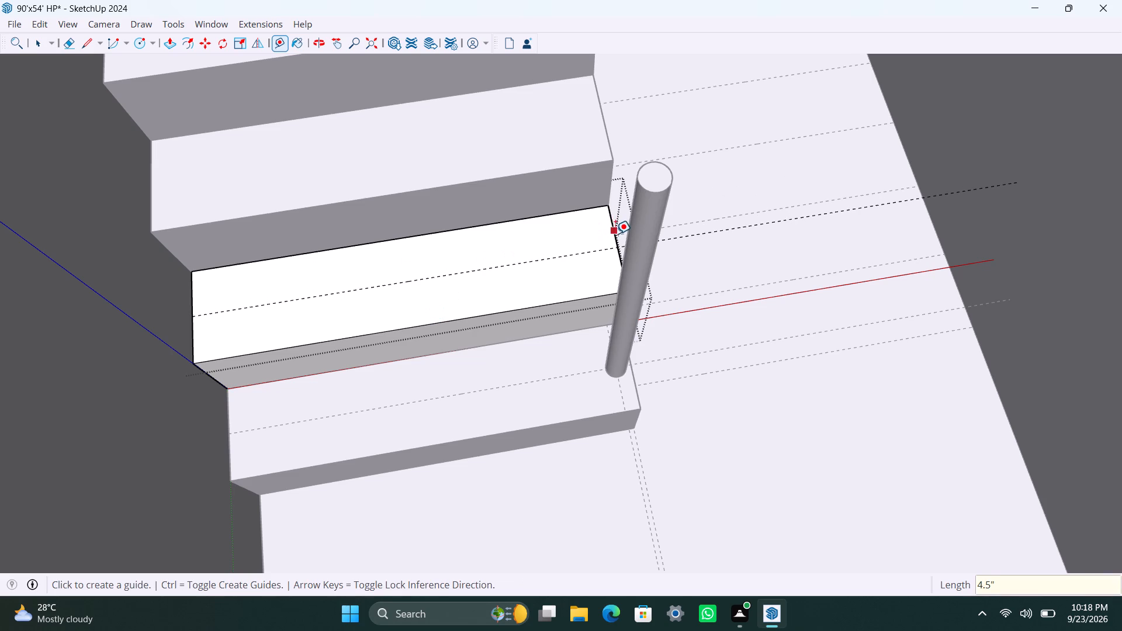
Place a guide on the second tread 1.5" in from its open side edge.
scroll(615, 234, "up", 5)
left_click_drag(615, 234, 608, 234)
type("1.5\"")
key("Return")
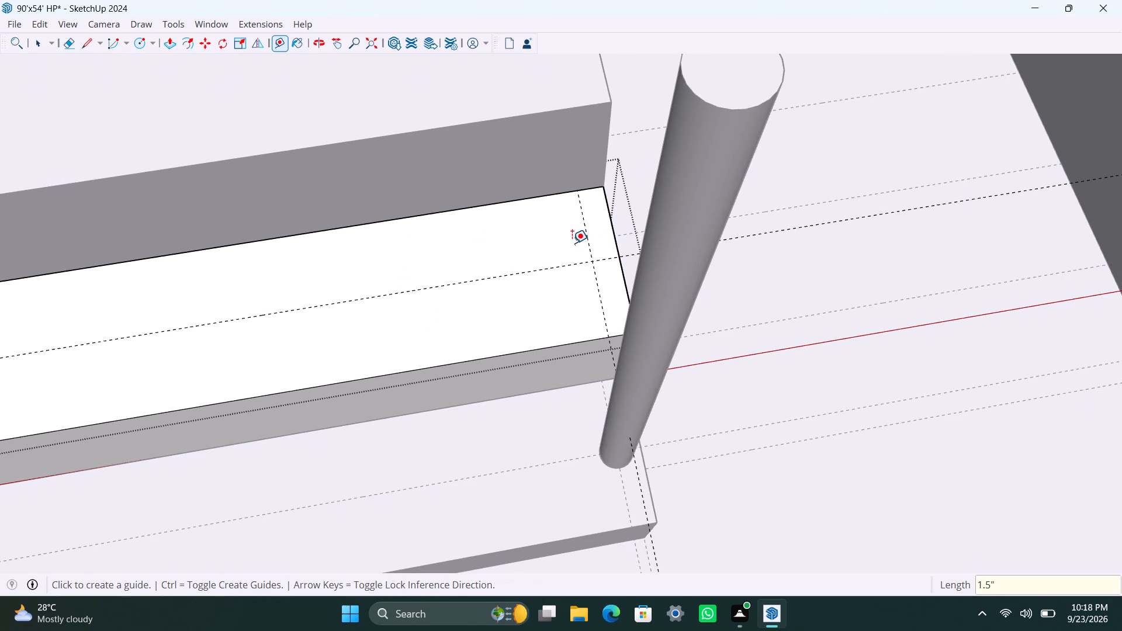
Draw a 1" radius circle where the guides cross on the second tread and make it a group.
key("c")
left_click(594, 257)
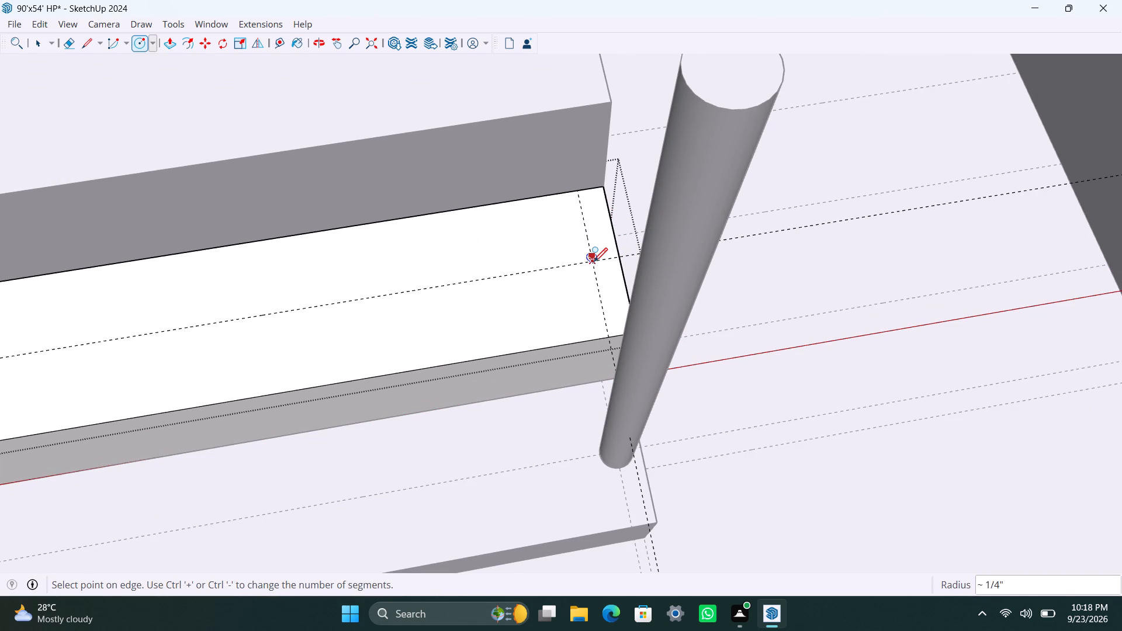
key("space")
key("c")
left_click(594, 261)
type("1\"")
key("Return")
key("space")
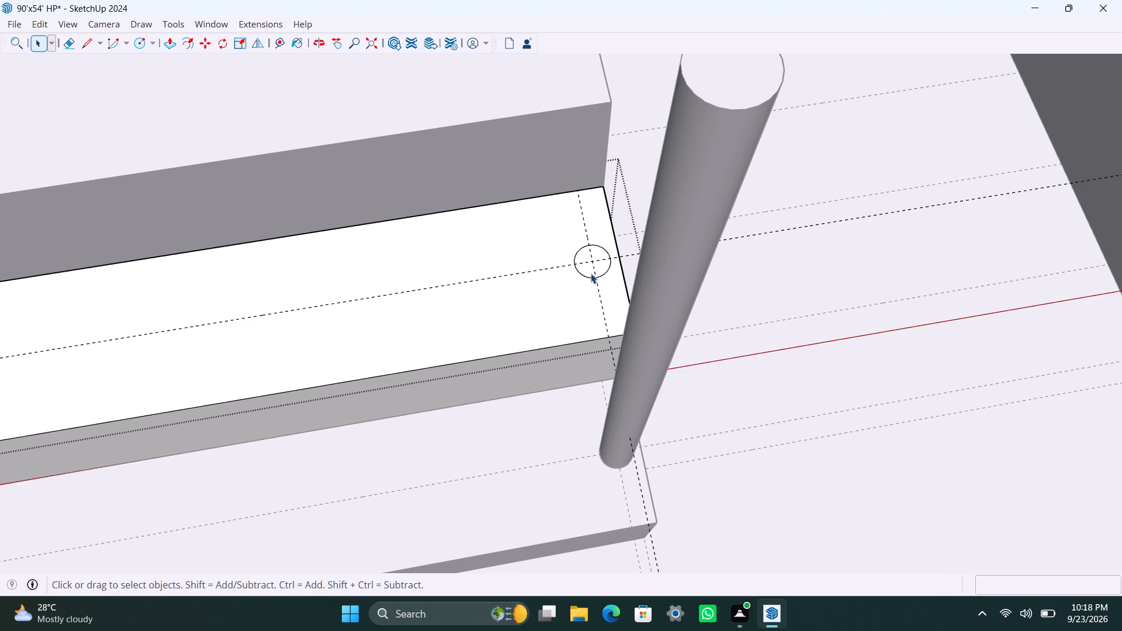
scroll(588, 270, "up", 5)
double_click(595, 270)
right_click(595, 270)
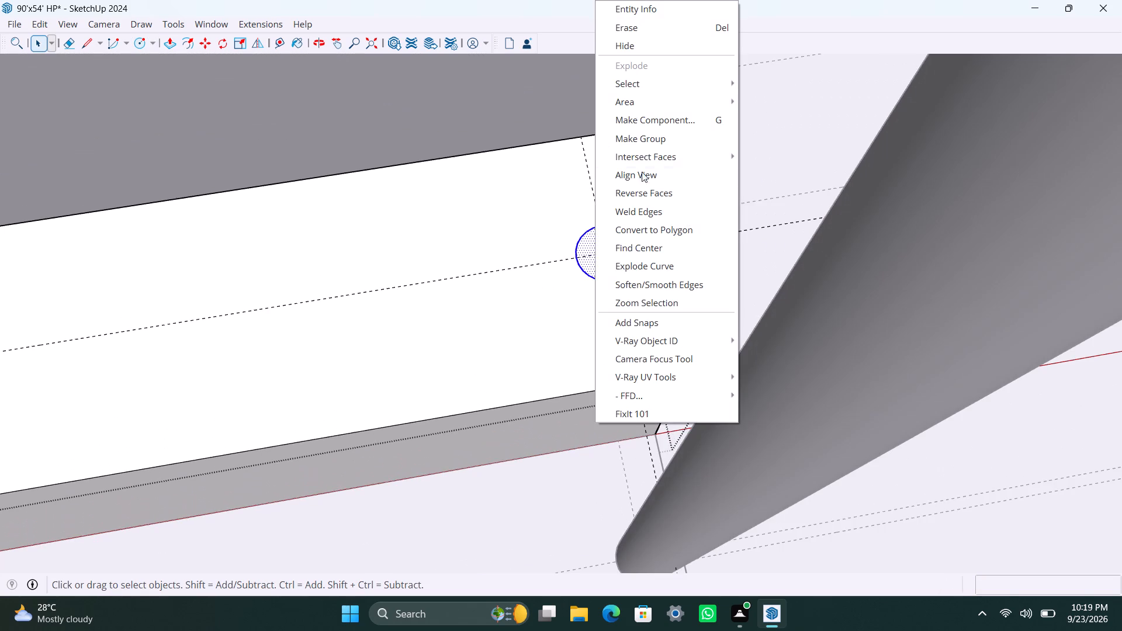
left_click(637, 144)
Push/Pull the grouped circle up 3' as a baluster post on the second step, and leave its group.
scroll(633, 289, "up", 5)
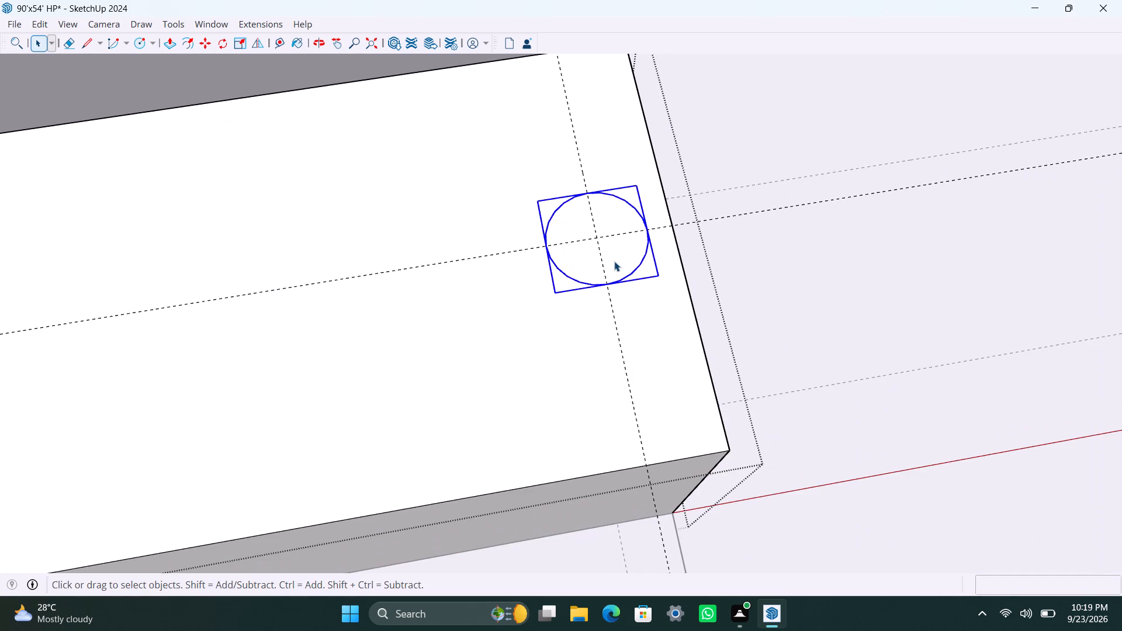
triple_click(614, 261)
key("p")
left_click_drag(614, 261, 602, 217)
type("3'")
key("Return")
key("space")
scroll(572, 235, "down", 2)
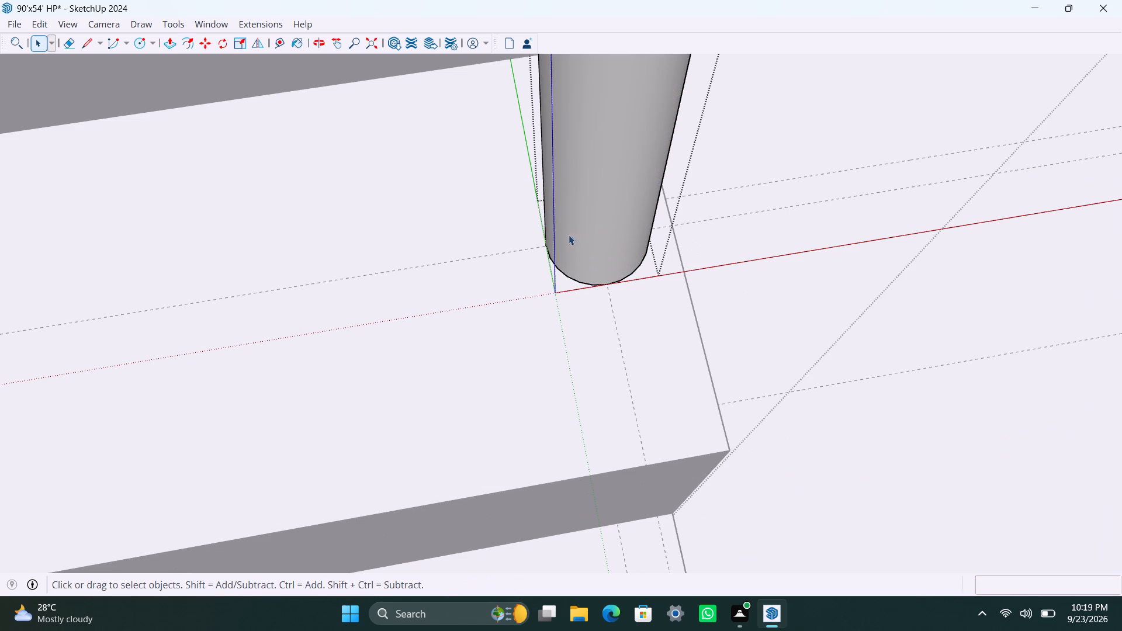
scroll(569, 235, "down", 19)
middle_click_drag(437, 249, 573, 342)
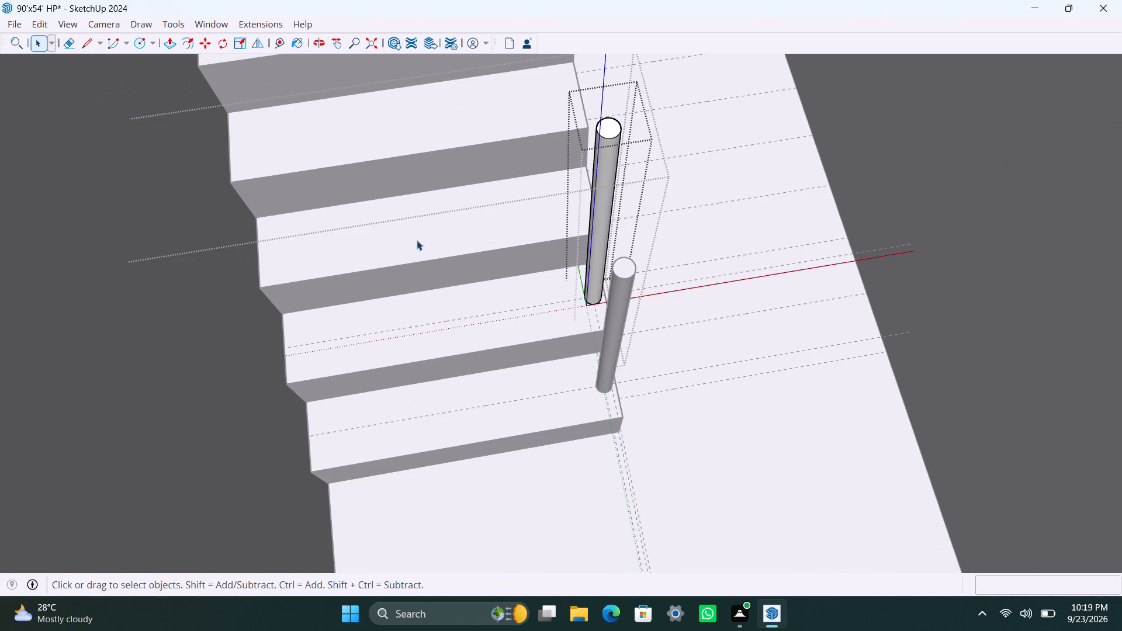
left_click(417, 240)
Open the third stair step for editing, ready to measure on its tread.
double_click(421, 235)
scroll(419, 205, "up", 1)
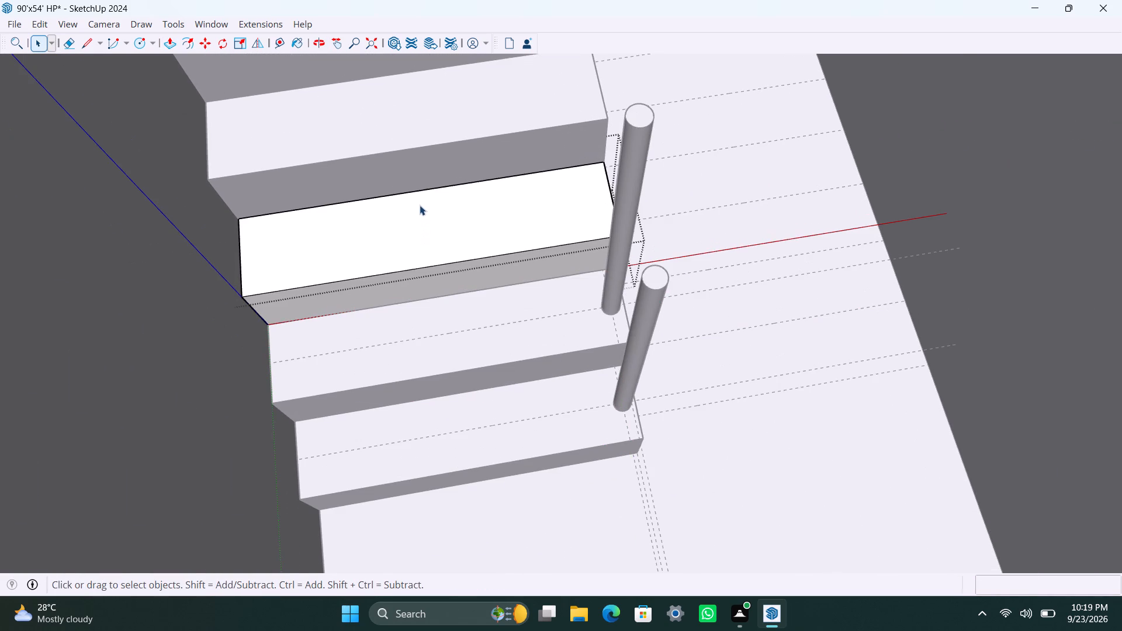
key("t")
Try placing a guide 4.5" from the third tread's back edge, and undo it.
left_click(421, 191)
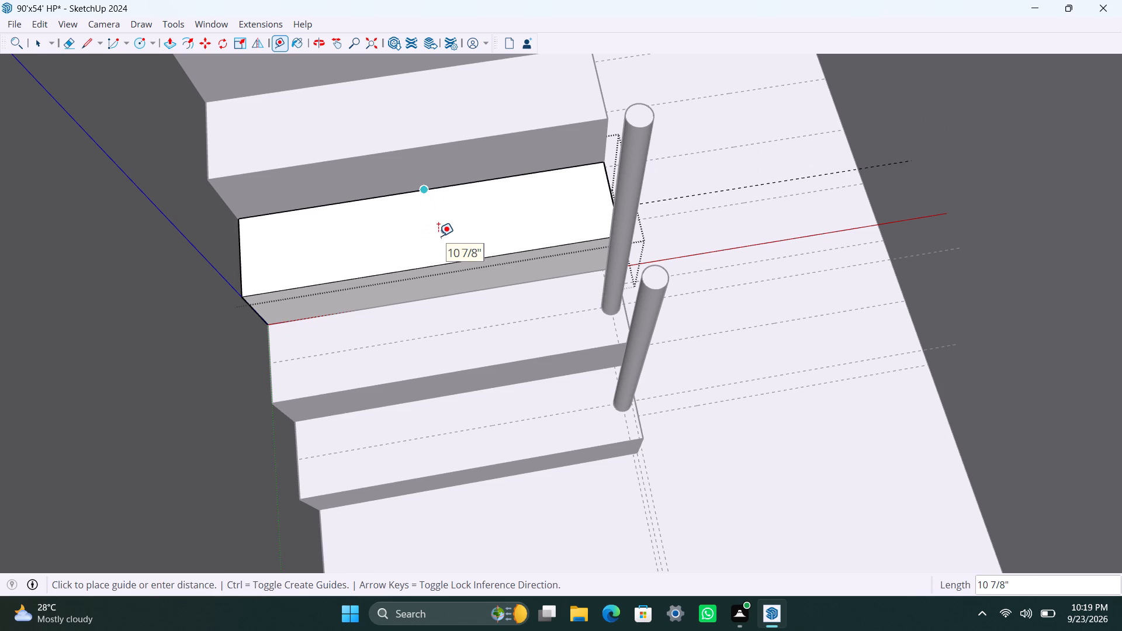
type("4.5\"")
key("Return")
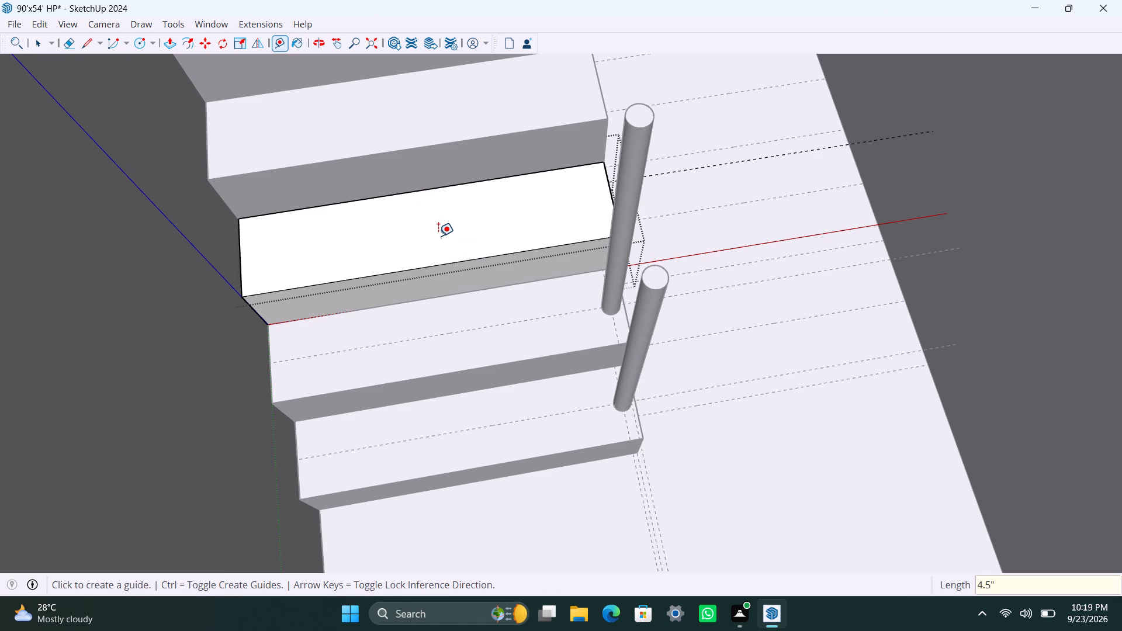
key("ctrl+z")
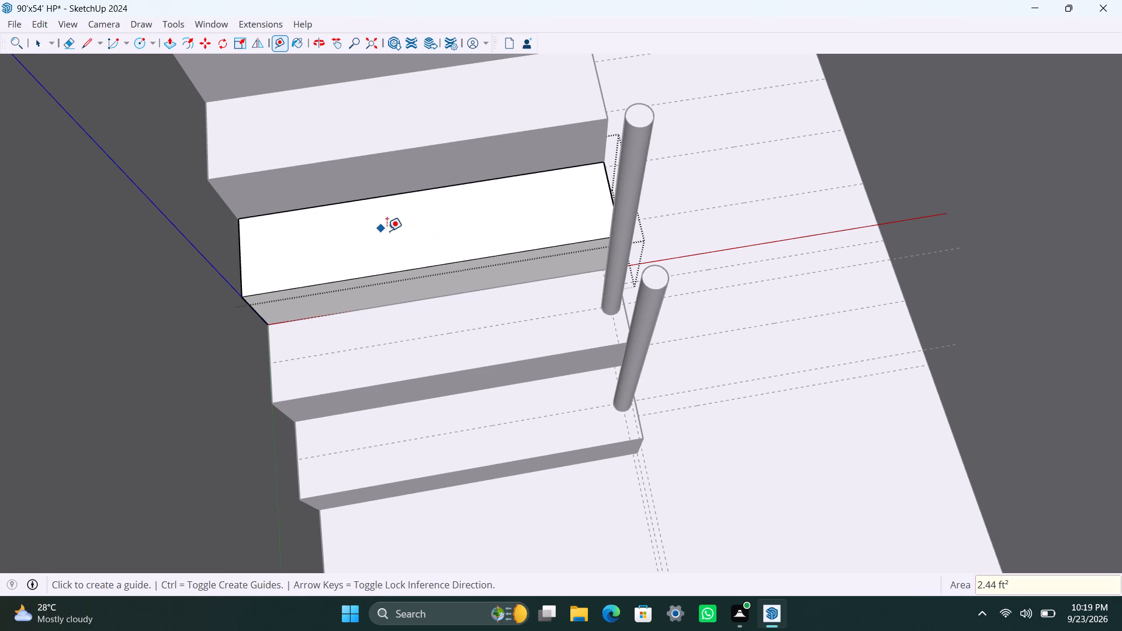
Place a guide on the third tread 4.5" in from its back edge.
left_click_drag(466, 182, 466, 187)
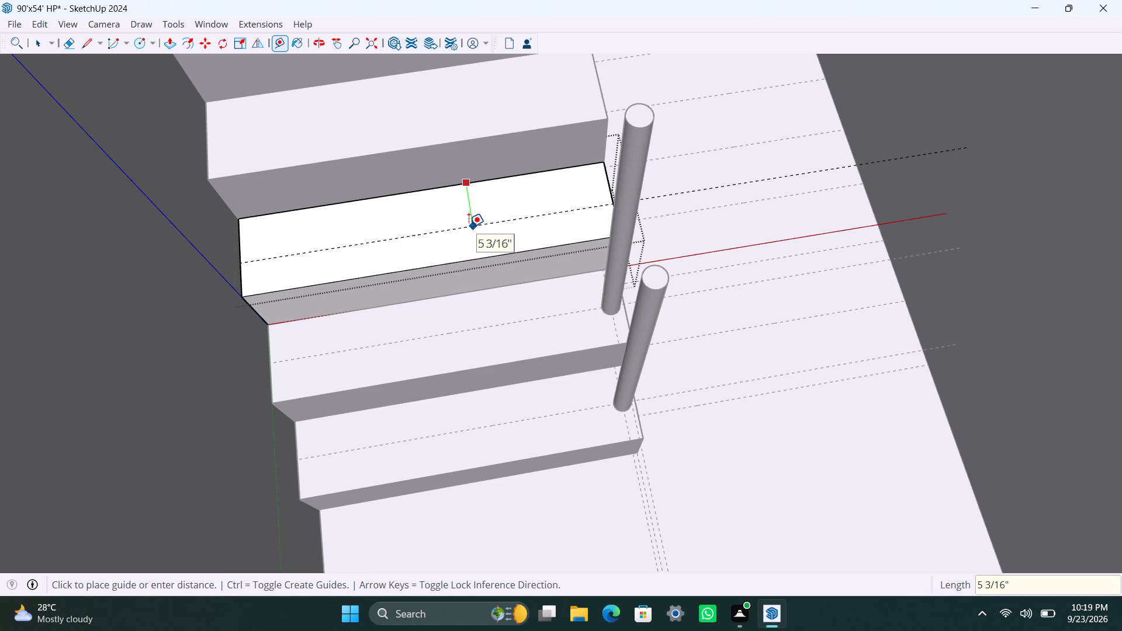
type("4.5\"")
key("Return")
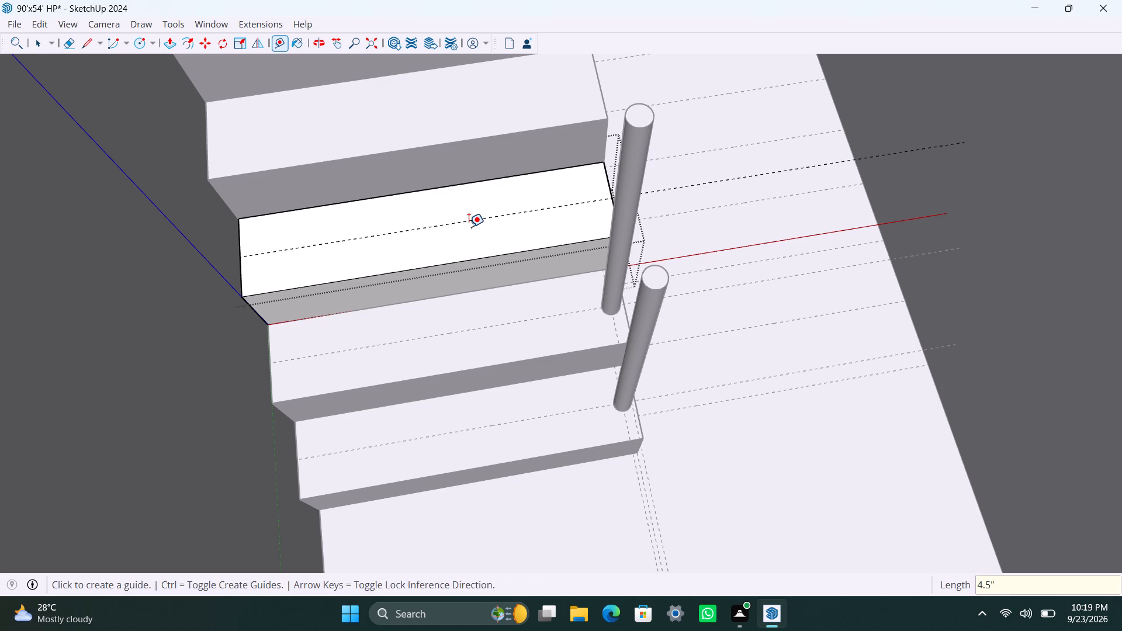
key("space")
scroll(583, 223, "up", 3)
middle_click_drag(493, 247, 552, 261)
scroll(593, 202, "up", 2)
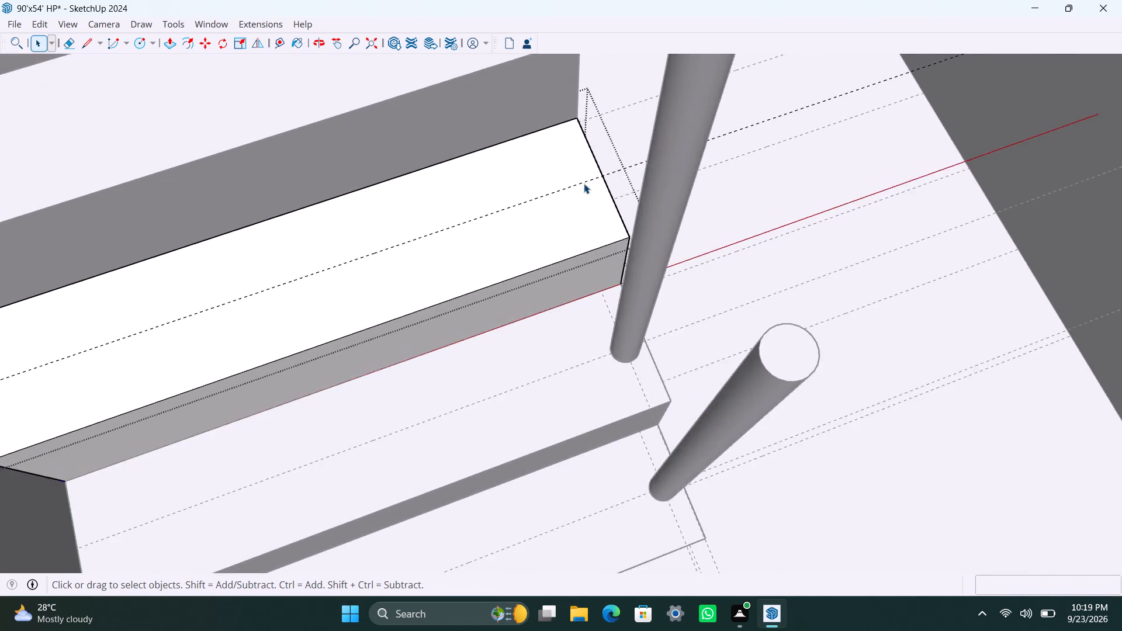
Place a guide on the third tread 1.5" in from its side edge beside the existing posts.
scroll(584, 183, "up", 3)
key("t")
left_click_drag(603, 154, 600, 161)
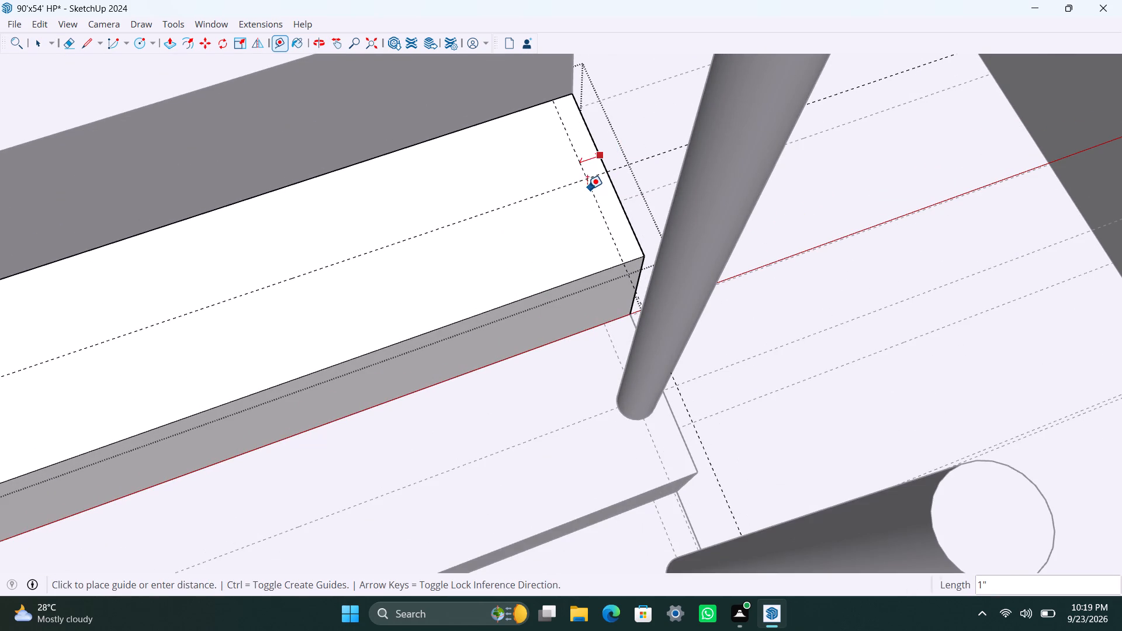
type("1.5\"")
key("Return")
Draw a 1" radius circle at the guide intersection on the third tread and make it a group.
key("c")
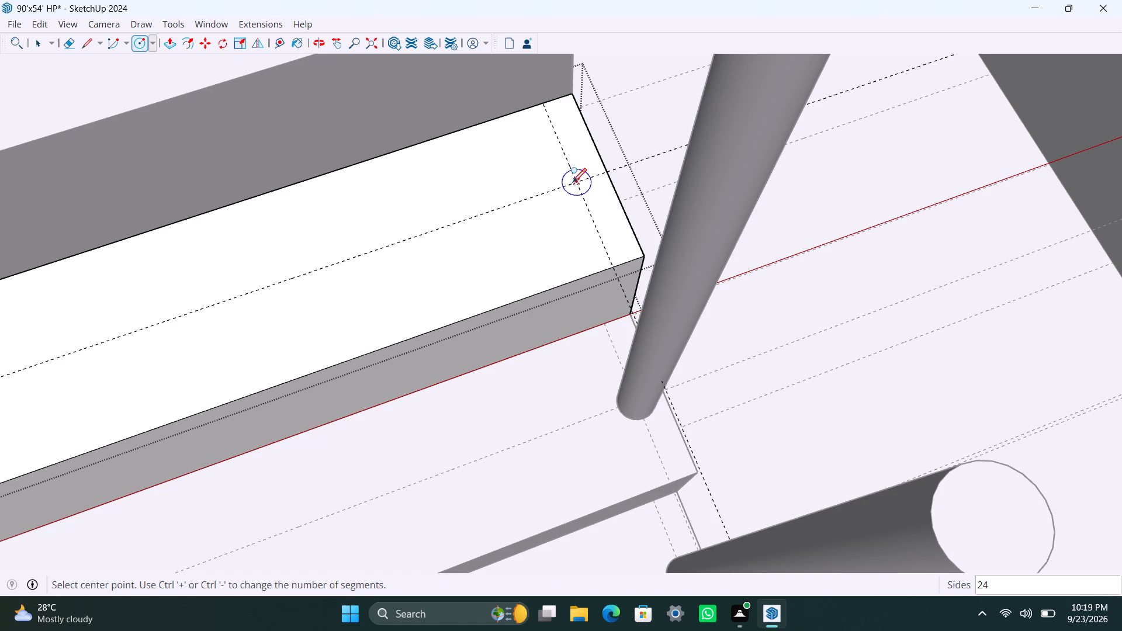
left_click(576, 182)
type("1\"")
key("Return")
key("space")
double_click(585, 192)
right_click(585, 192)
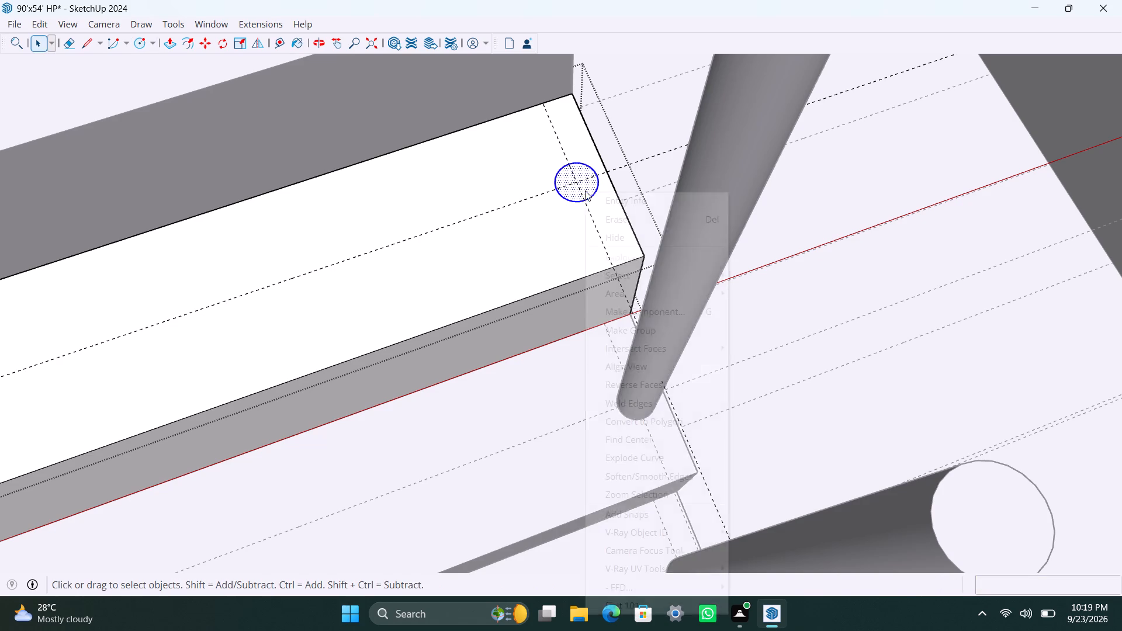
left_click(632, 330)
Push/Pull the grouped circle up 3' as a baluster post on the third step, and leave its group and the step.
scroll(618, 247, "up", 1)
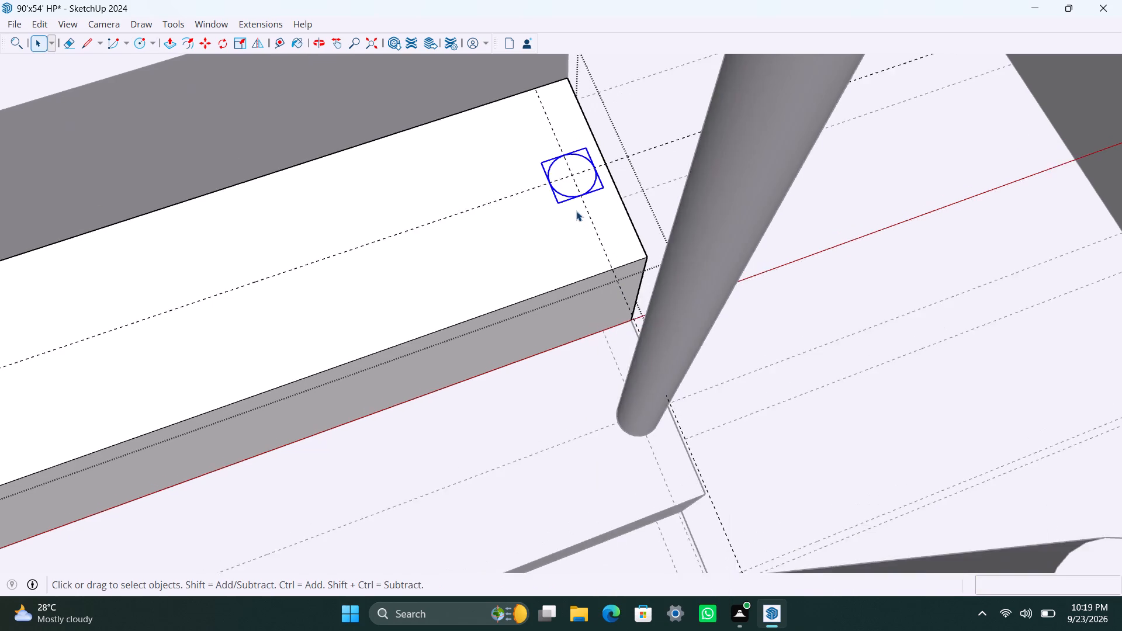
scroll(576, 211, "up", 4)
triple_click(583, 171)
key("p")
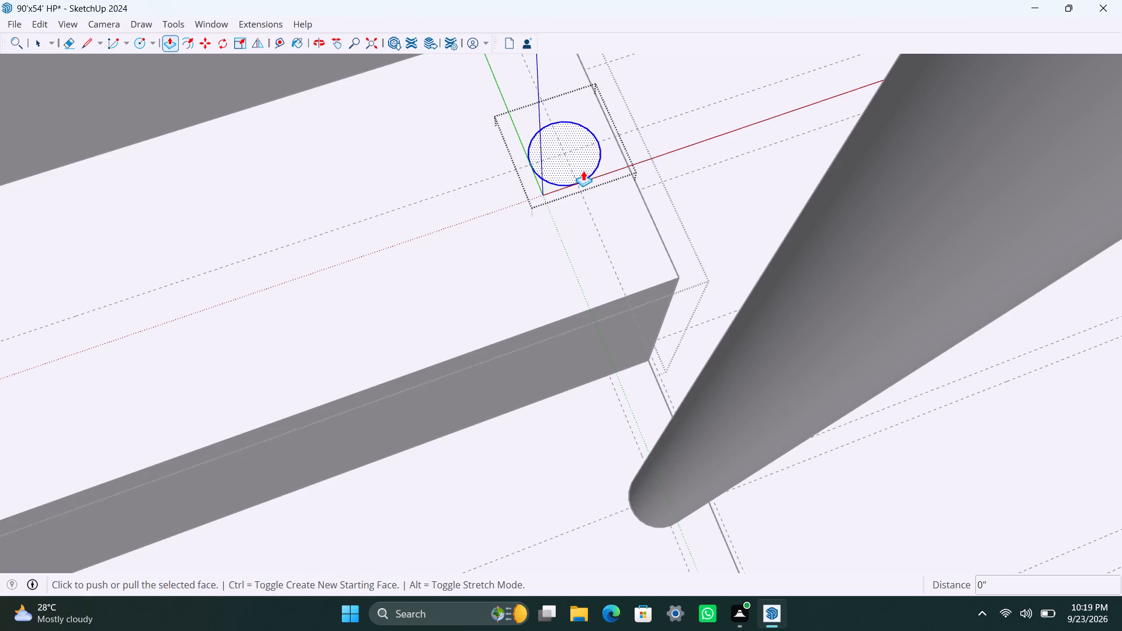
left_click_drag(583, 171, 586, 138)
type("3'")
key("Return")
key("space")
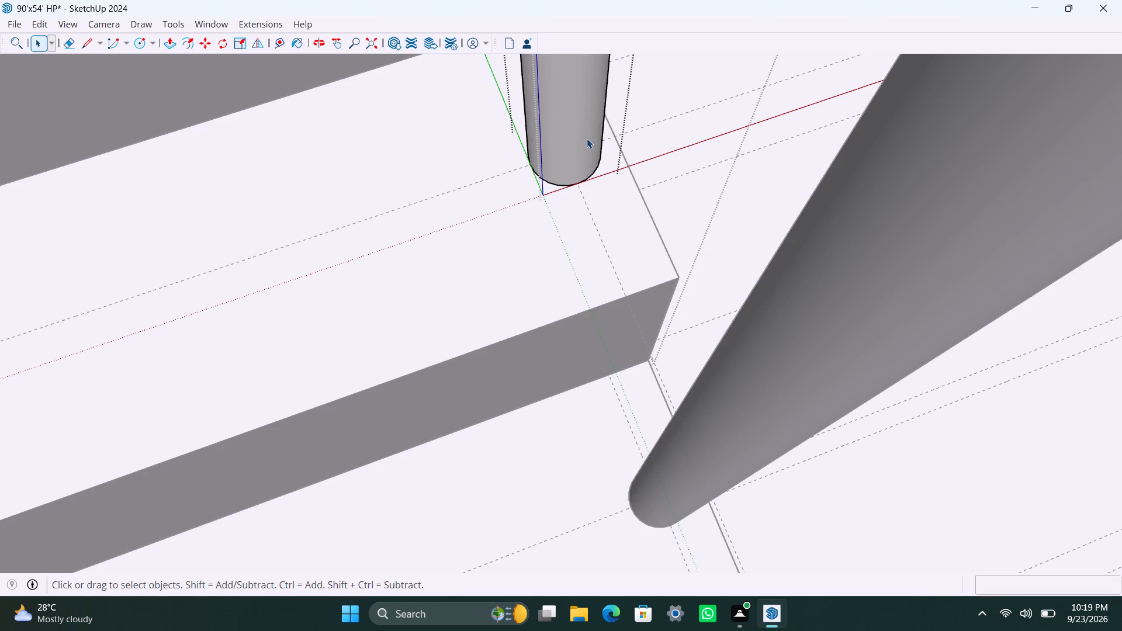
scroll(484, 182, "down", 20)
scroll(484, 182, "down", 2)
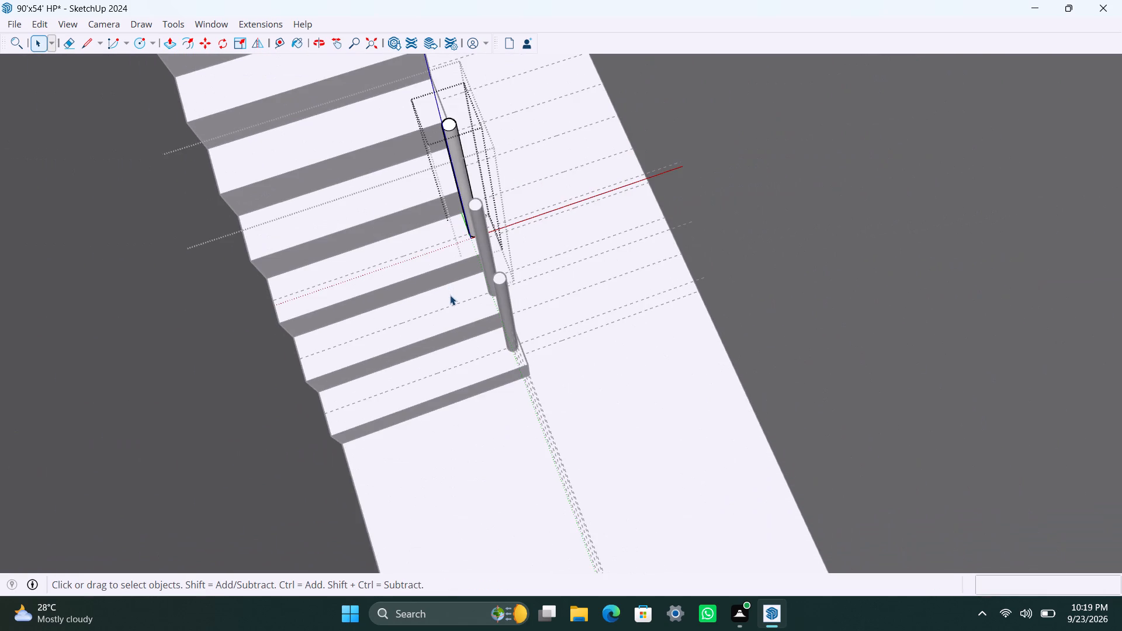
middle_click_drag(450, 296, 533, 449)
left_click(490, 345)
left_click(487, 355)
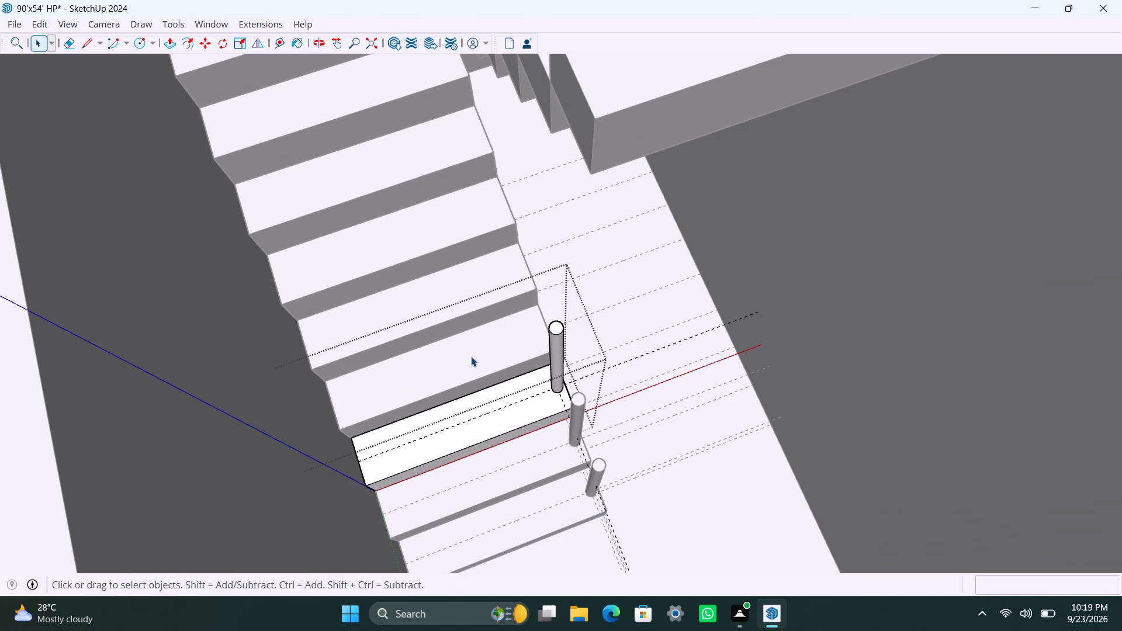
left_click(468, 354)
Open the fourth stair step and place a guide 4.5" in from its tread's back edge.
scroll(453, 365, "up", 2)
left_click(430, 377)
double_click(401, 389)
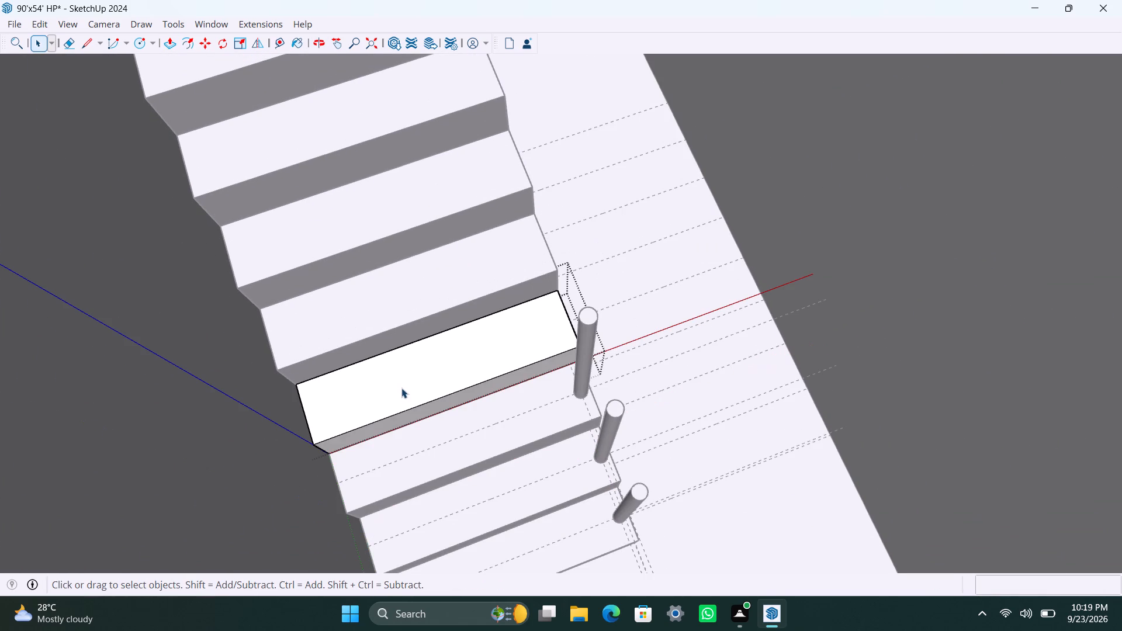
key("t")
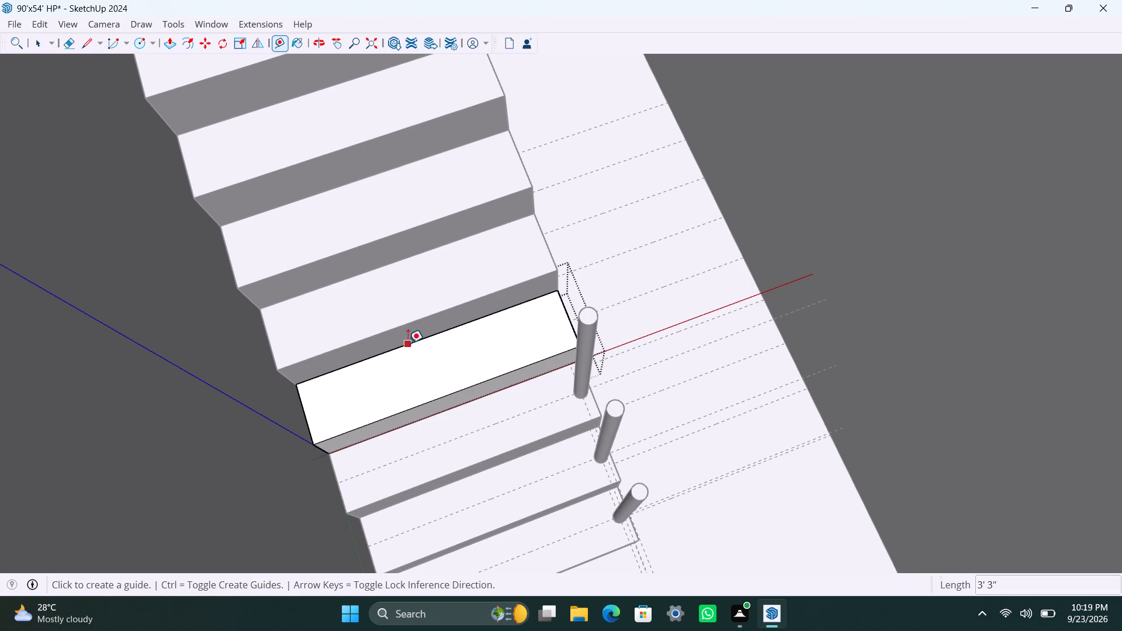
left_click(408, 343)
type("4.5\"")
key("Return")
key("space")
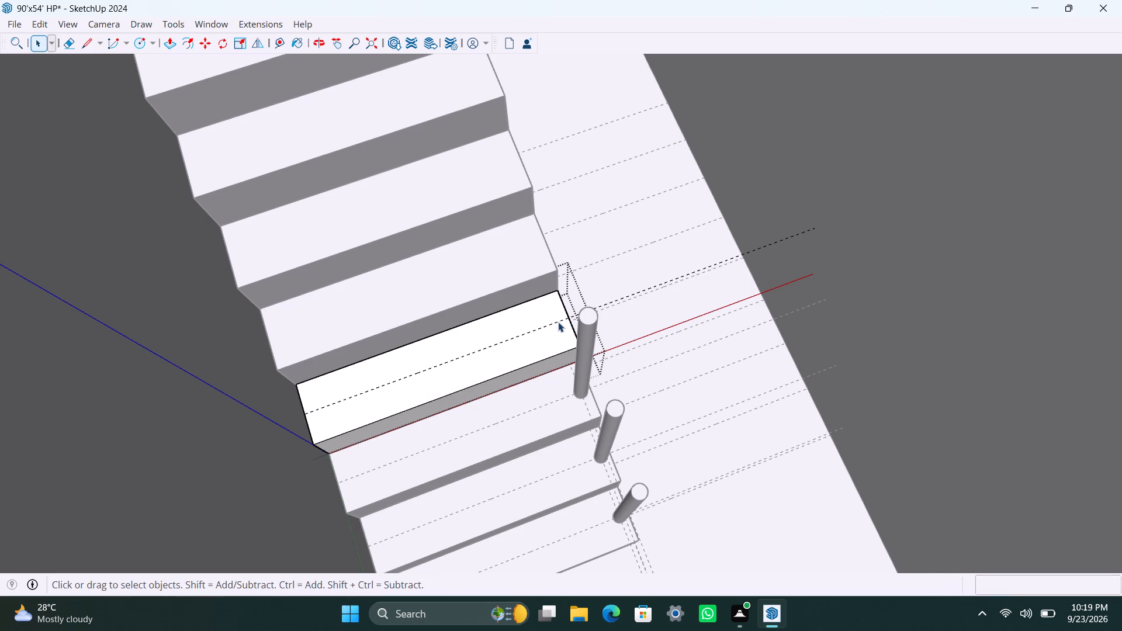
Place a guide on the fourth tread 1.5" in from its side edge near the posts.
scroll(565, 322, "up", 5)
key("t")
left_click_drag(564, 306, 556, 311)
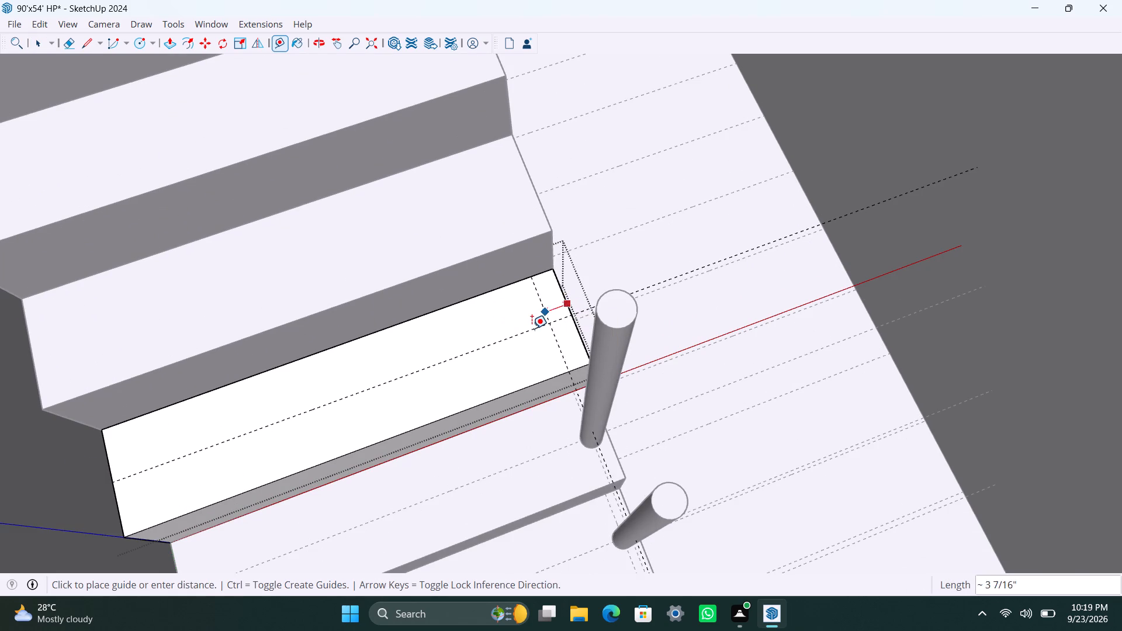
type("1.")
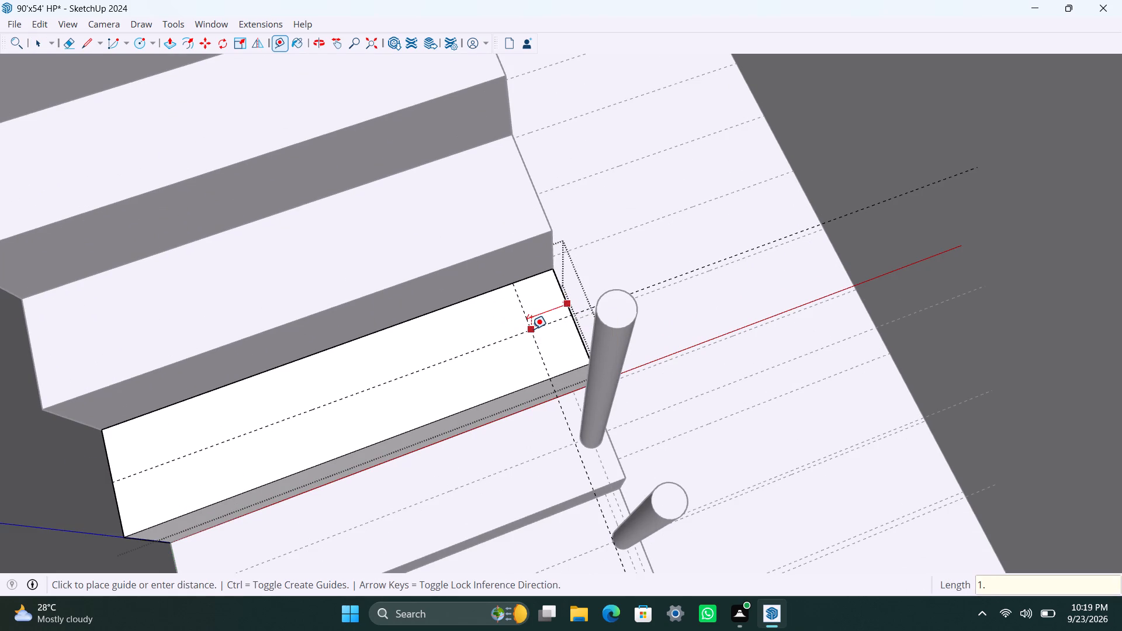
type("5\"")
key("Return")
key("space")
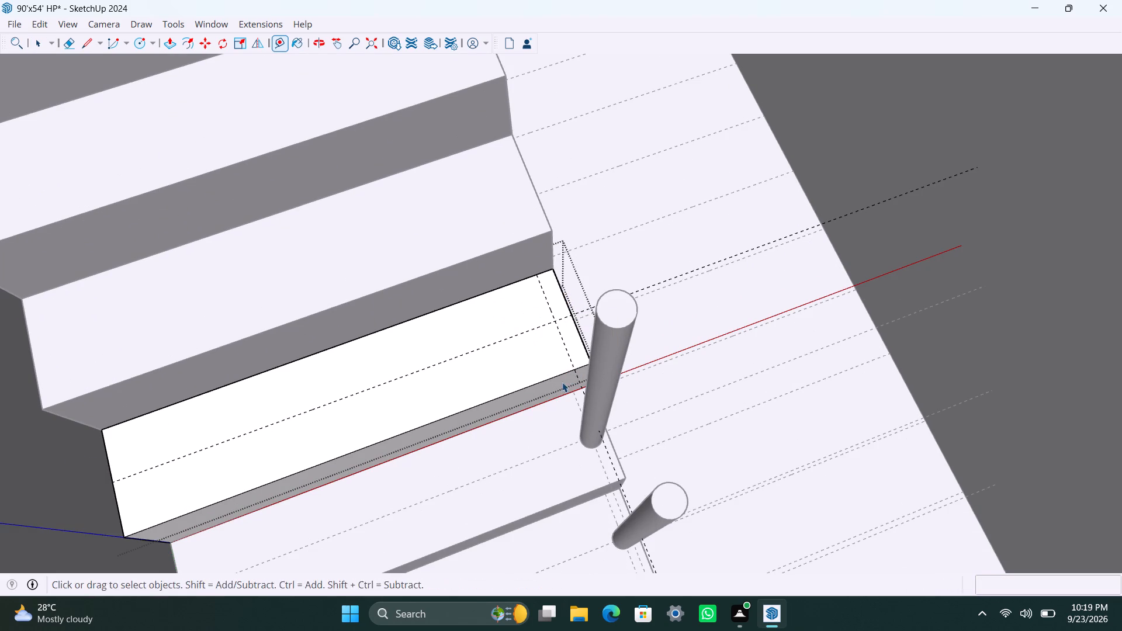
Draw a 1" radius circle at the guide intersection on the fourth tread and make it a group.
key("c")
left_click(556, 318)
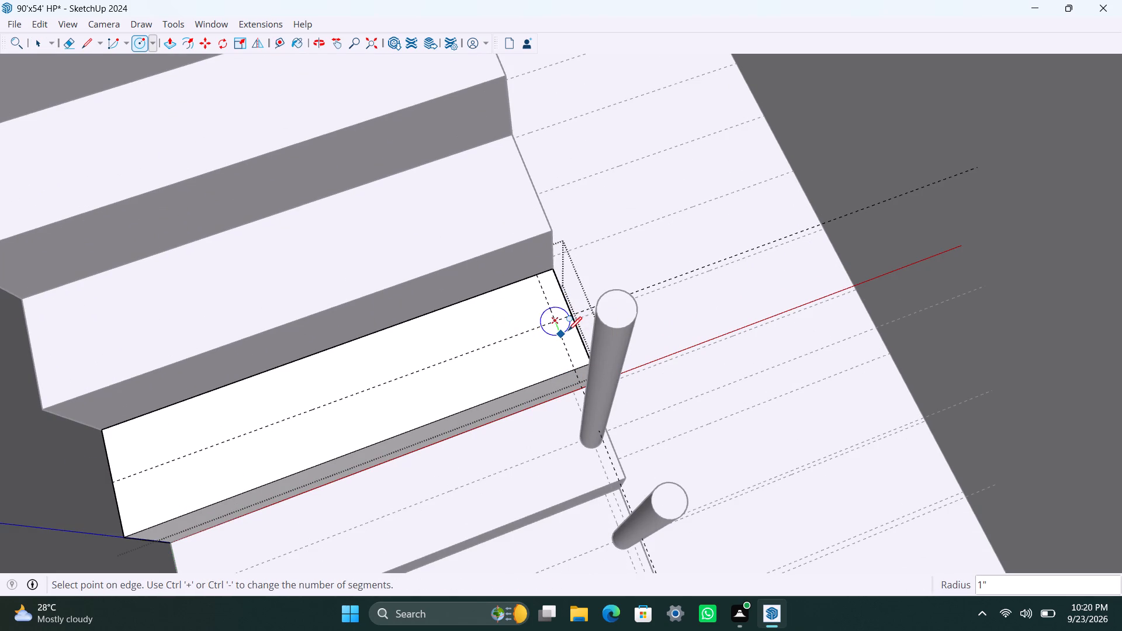
type("1\"")
key("Return")
key("space")
scroll(463, 282, "up", 3)
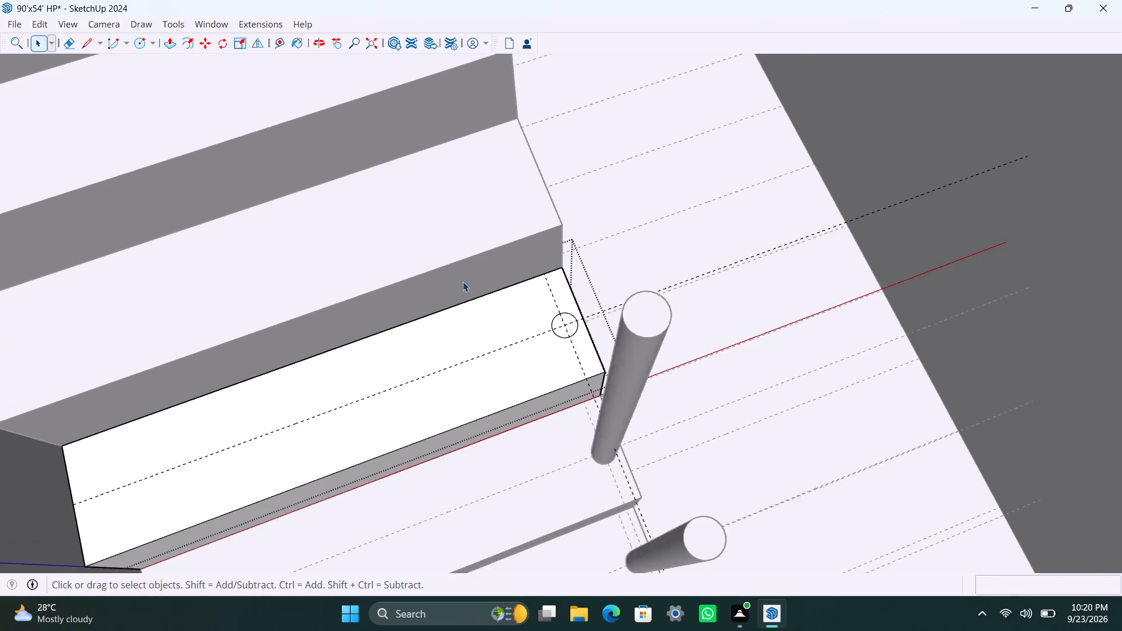
scroll(581, 365, "up", 5)
double_click(587, 342)
right_click(587, 342)
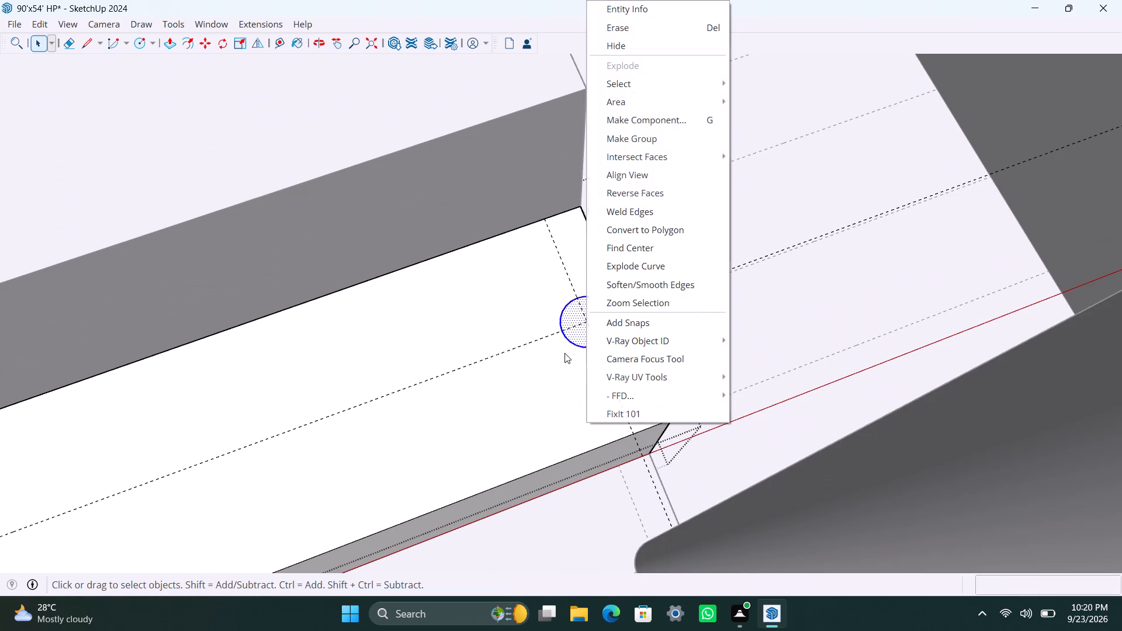
left_click(656, 144)
Push/Pull the grouped circle up 3' as a baluster post on the fourth step.
scroll(574, 348, "up", 5)
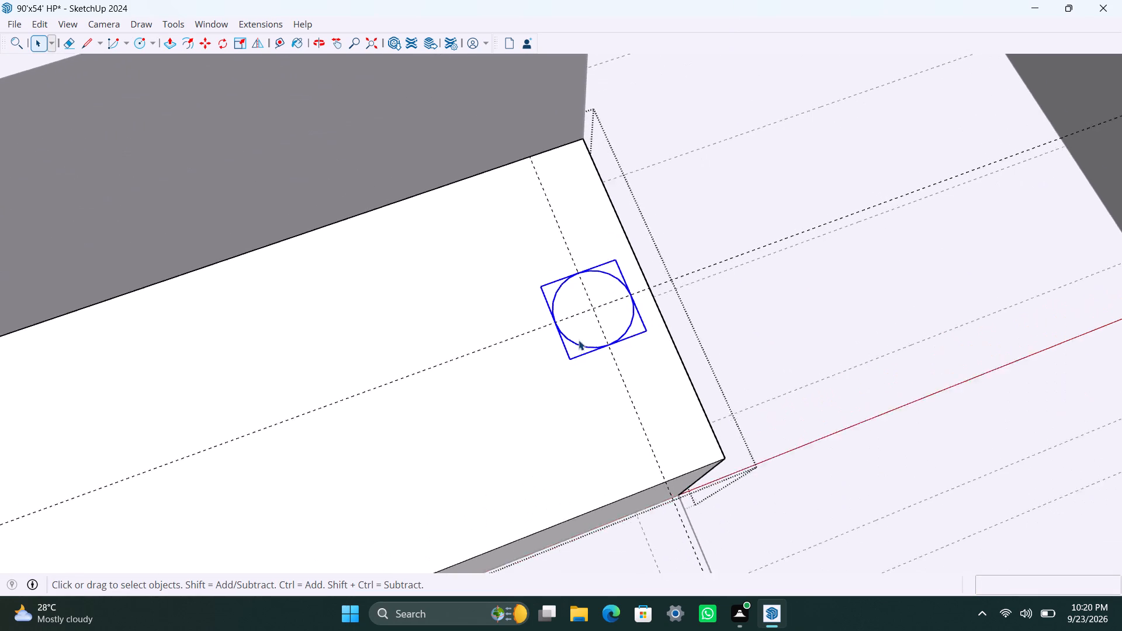
triple_click(580, 335)
key("p")
left_click_drag(581, 335, 591, 305)
key("3")
key("apostrophe")
key("Return")
key("space")
Leave the post's group and the fourth step, and open the fifth stair step for editing.
scroll(80, 443, "down", 3)
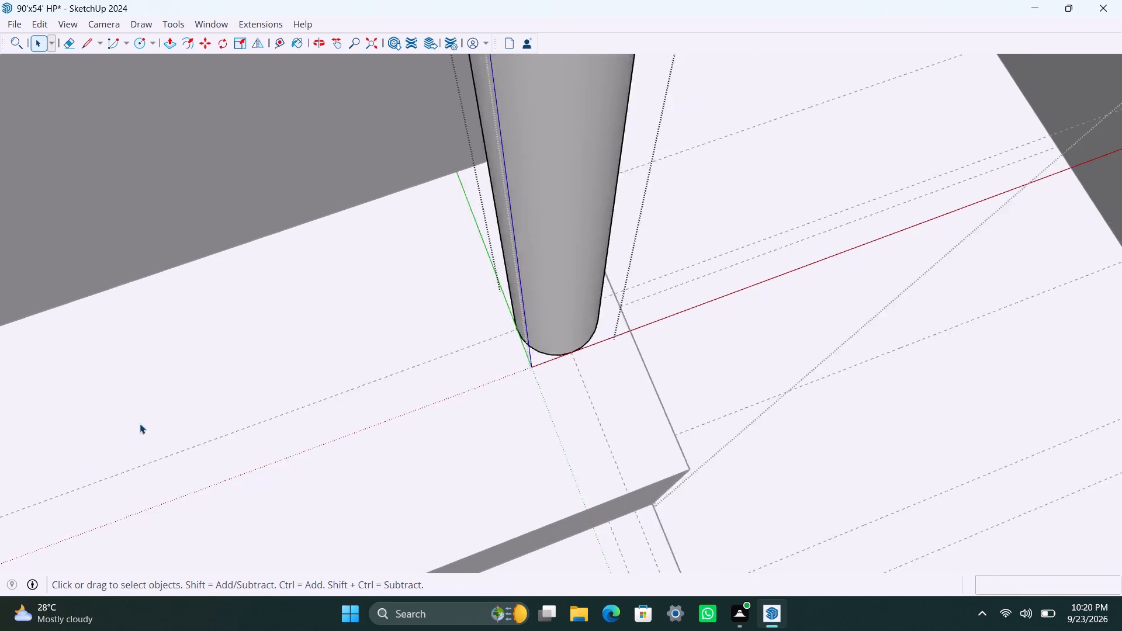
scroll(140, 424, "down", 13)
middle_click_drag(147, 433, 403, 398)
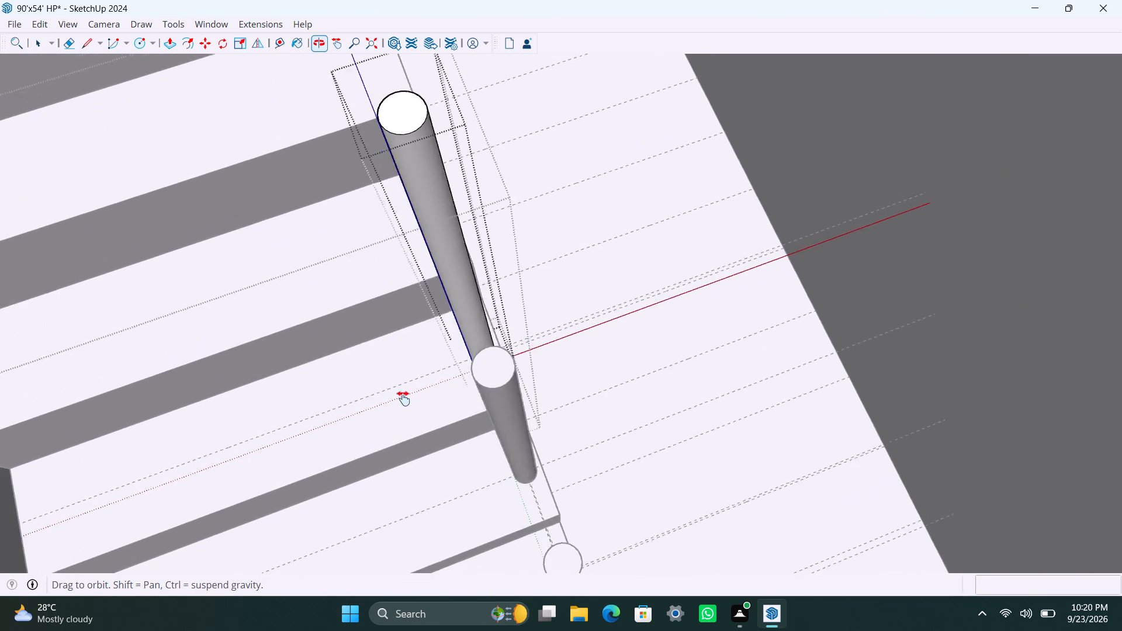
middle_click_drag(403, 398, 491, 421)
left_click(309, 305)
left_click(300, 311)
left_click(276, 317)
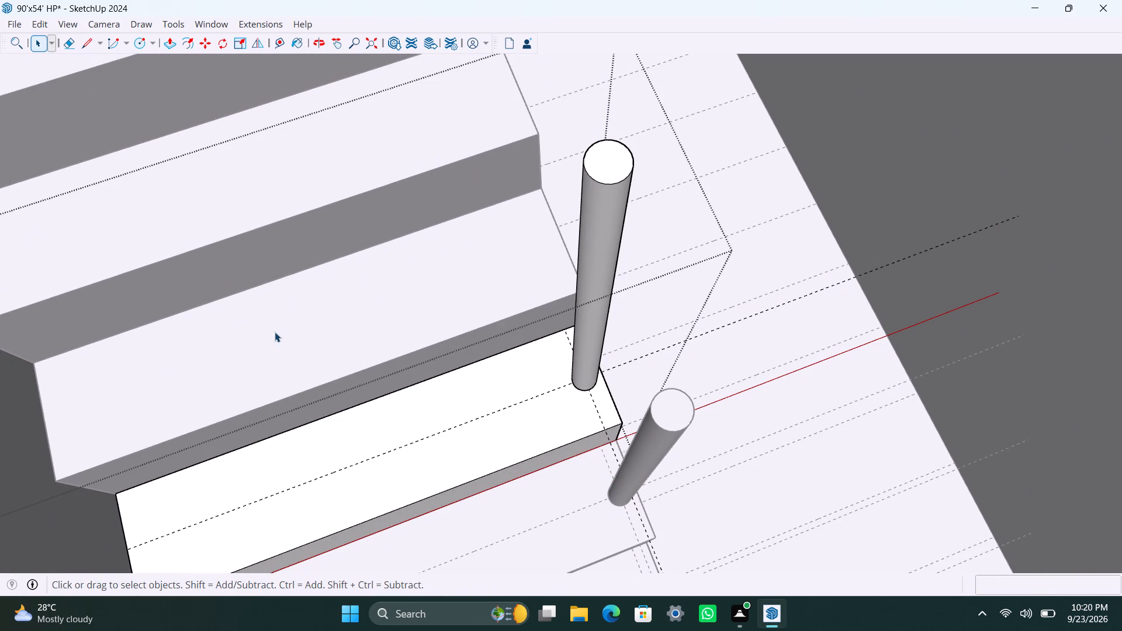
left_click(275, 332)
left_click(259, 360)
left_click(349, 554)
left_click(214, 399)
scroll(231, 391, "down", 3)
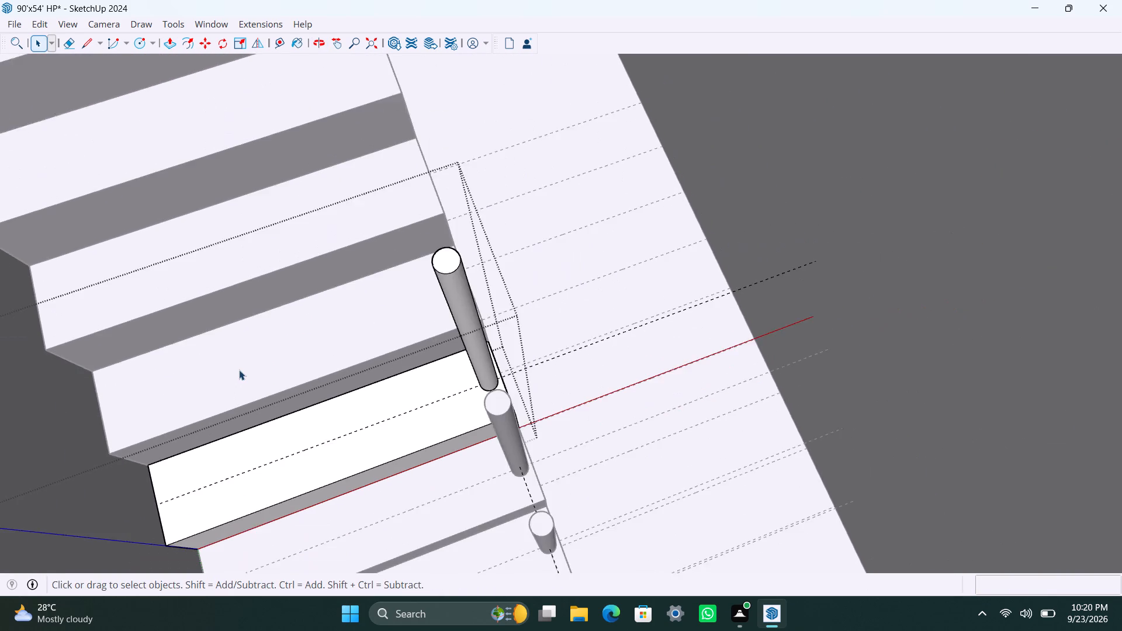
scroll(239, 370, "down", 2)
scroll(320, 364, "down", 4)
left_click(453, 304)
left_click(352, 334)
scroll(296, 359, "up", 1)
middle_click_drag(297, 359, 390, 359)
double_click(392, 356)
scroll(355, 357, "up", 3)
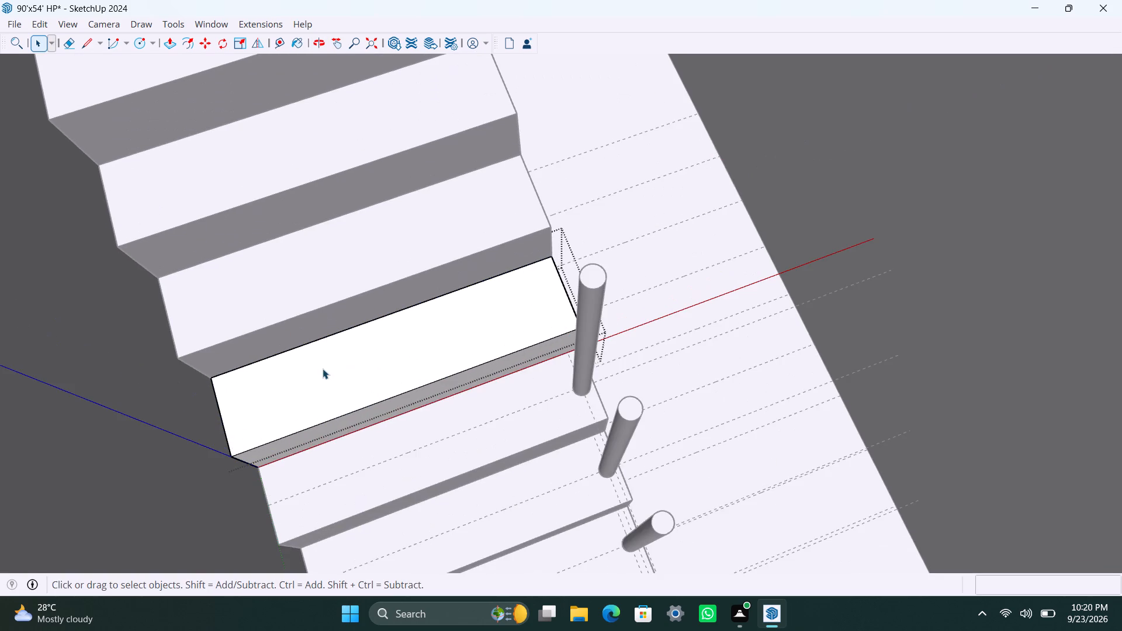
middle_click_drag(323, 369, 335, 360)
Place a guide on the fifth tread 4.5" in from its back edge.
key("t")
left_click(330, 343)
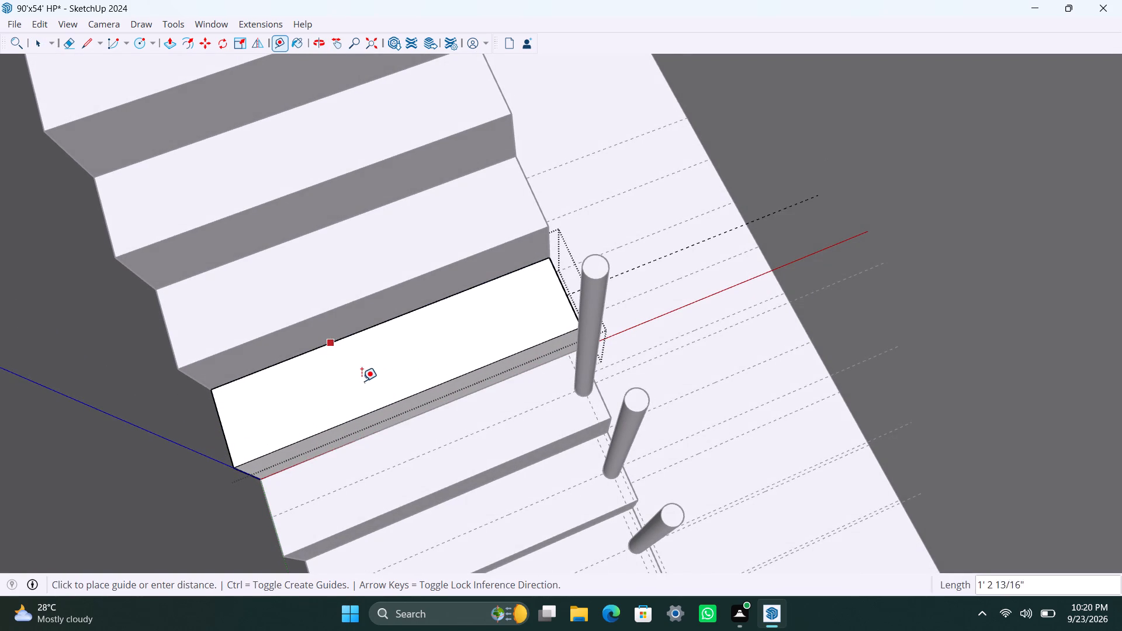
type("4.5\"")
key("Return")
Place a guide on the fifth tread 1.5" in from its side edge near the posts.
scroll(532, 290, "up", 2)
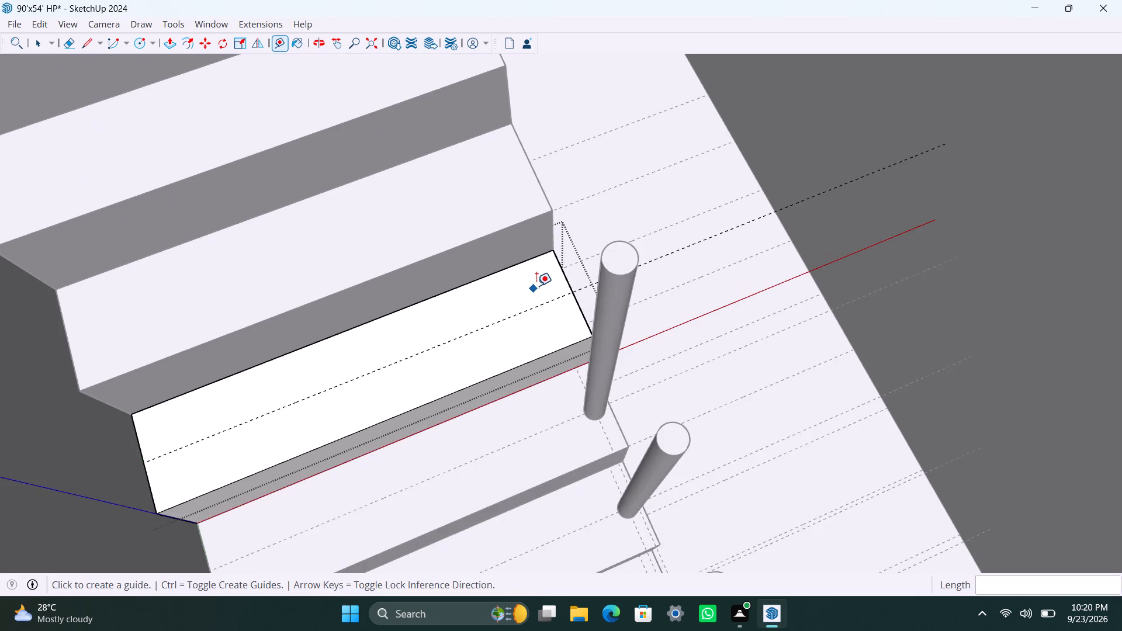
scroll(570, 283, "up", 2)
left_click_drag(567, 281, 538, 296)
type("1.5\"")
key("Return")
Draw a 1" radius circle at the guide intersection on the fifth tread and make it a group.
key("c")
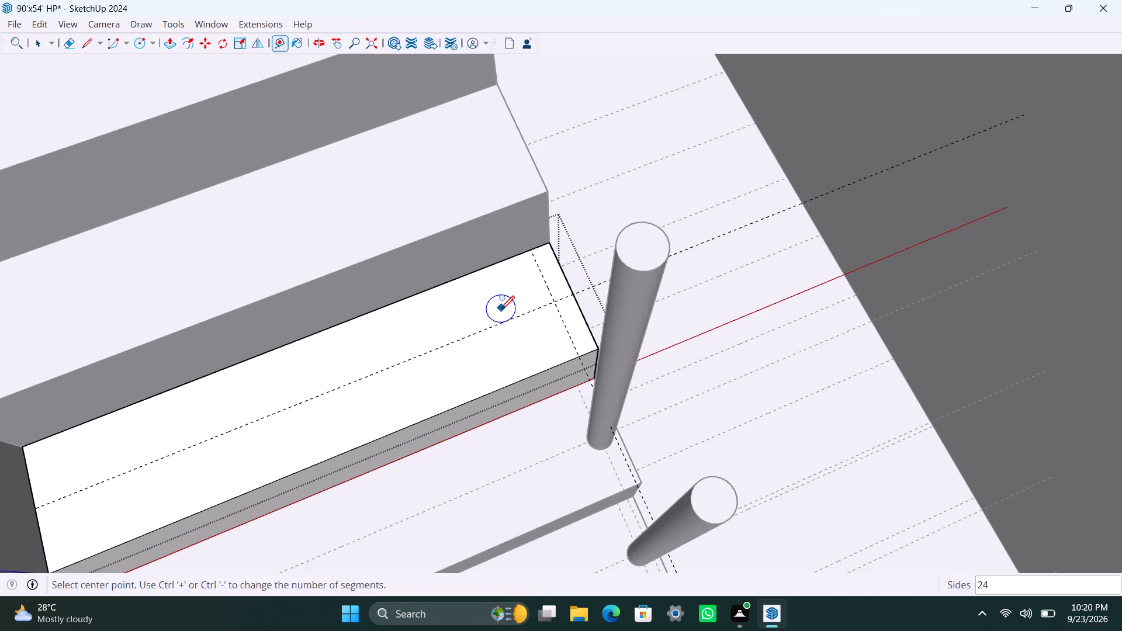
left_click(553, 299)
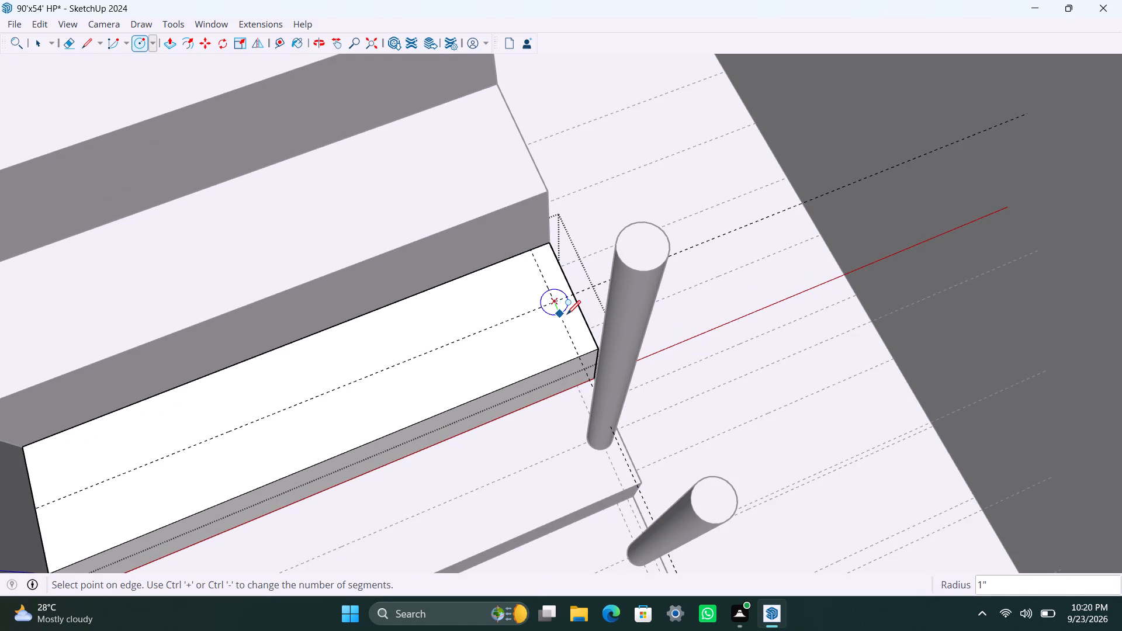
type("1\"")
key("Return")
key("space")
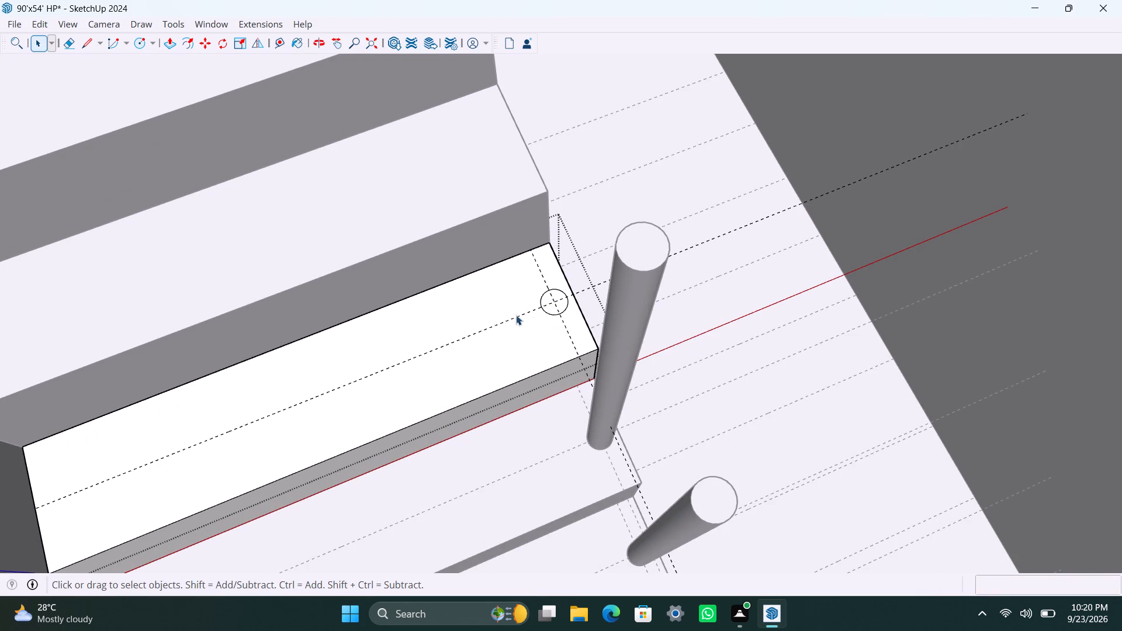
scroll(552, 300, "up", 10)
double_click(561, 306)
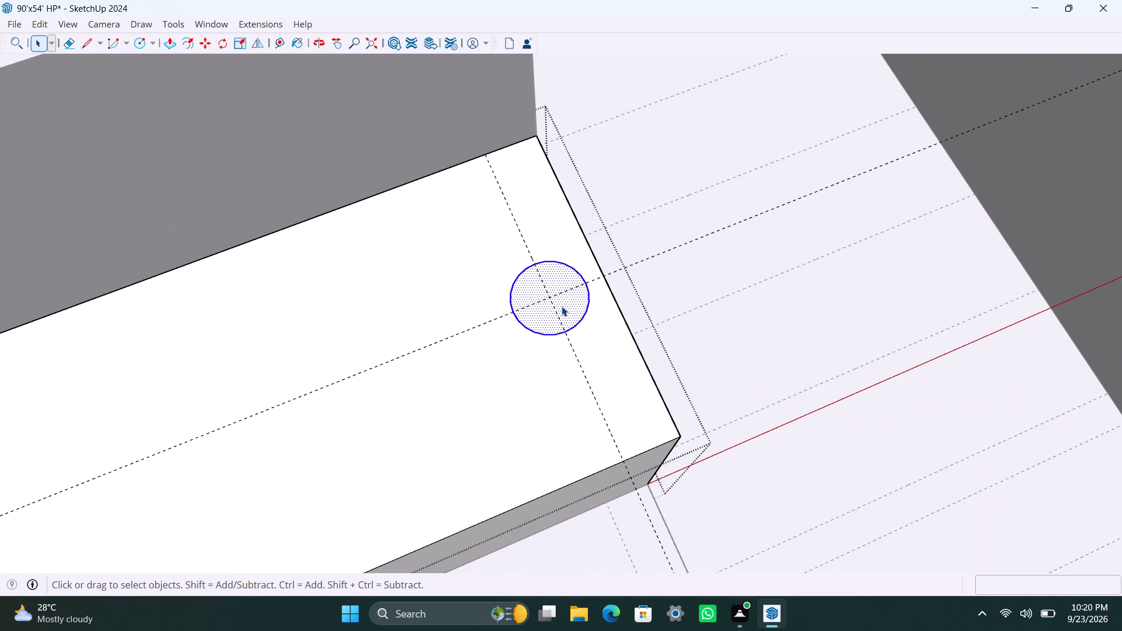
right_click(562, 306)
left_click(625, 144)
Push/Pull the grouped circle up 3' as a baluster post on the fifth step, and leave its group and the step.
scroll(588, 326, "up", 2)
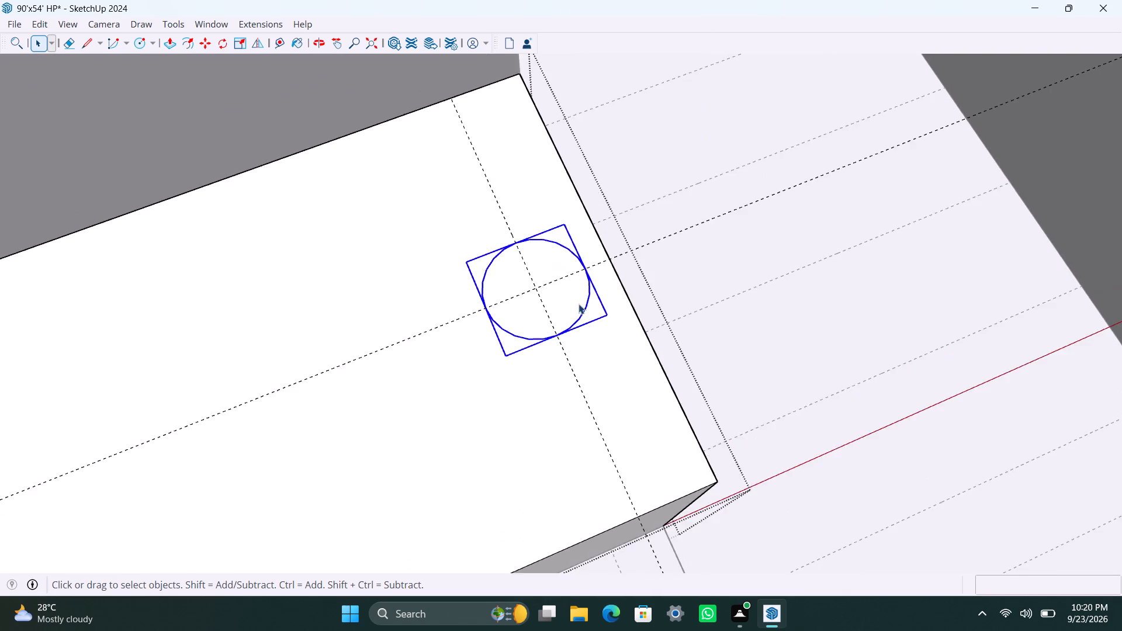
scroll(579, 304, "up", 3)
triple_click(577, 303)
key("p")
left_click_drag(577, 303, 575, 282)
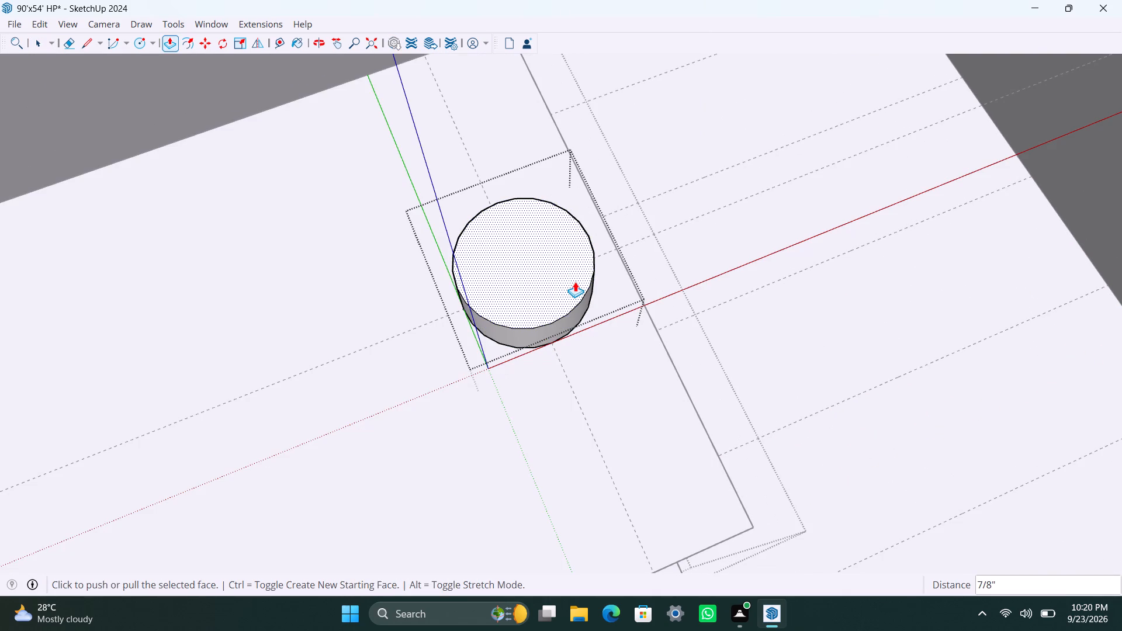
type("3'")
key("Return")
key("space")
scroll(491, 338, "down", 6)
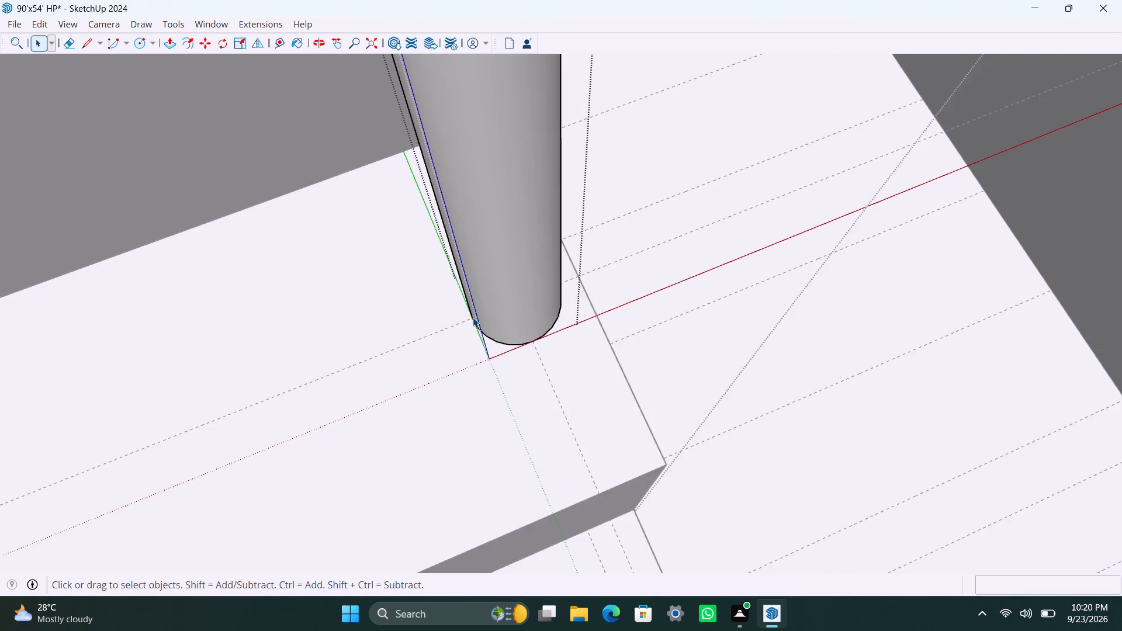
scroll(473, 317, "down", 18)
middle_click_drag(302, 401, 508, 355)
left_click(410, 242)
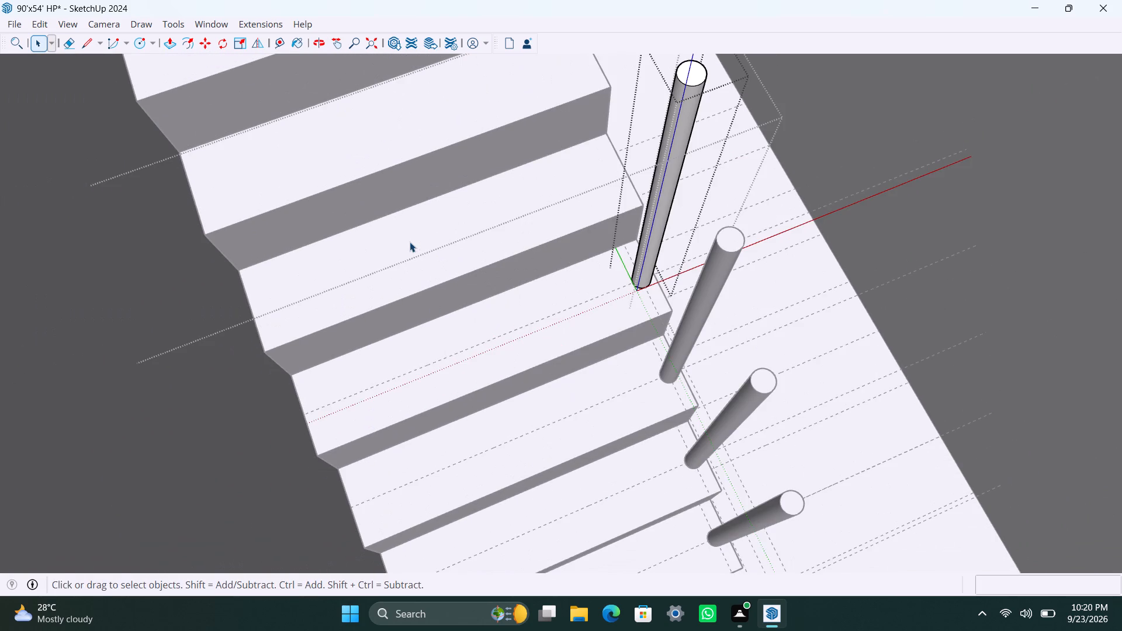
left_click(410, 239)
Open the sixth stair step and place a guide 4.5" in from its tread's back edge.
left_click(406, 237)
left_click(406, 237)
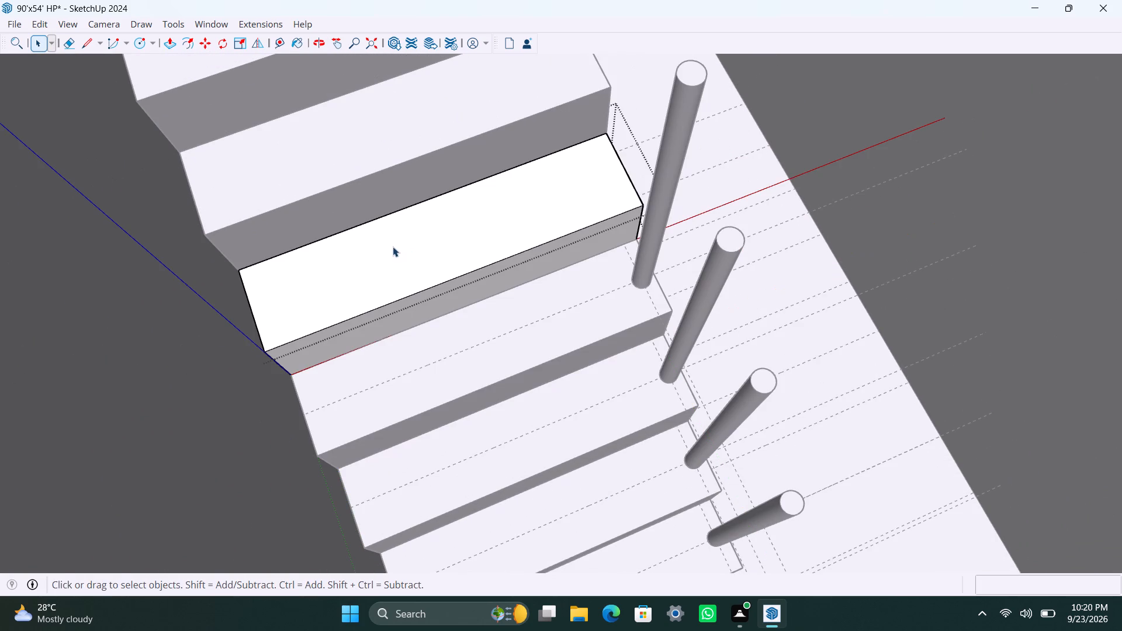
key("t")
left_click(383, 219)
type("4.5\"")
key("Return")
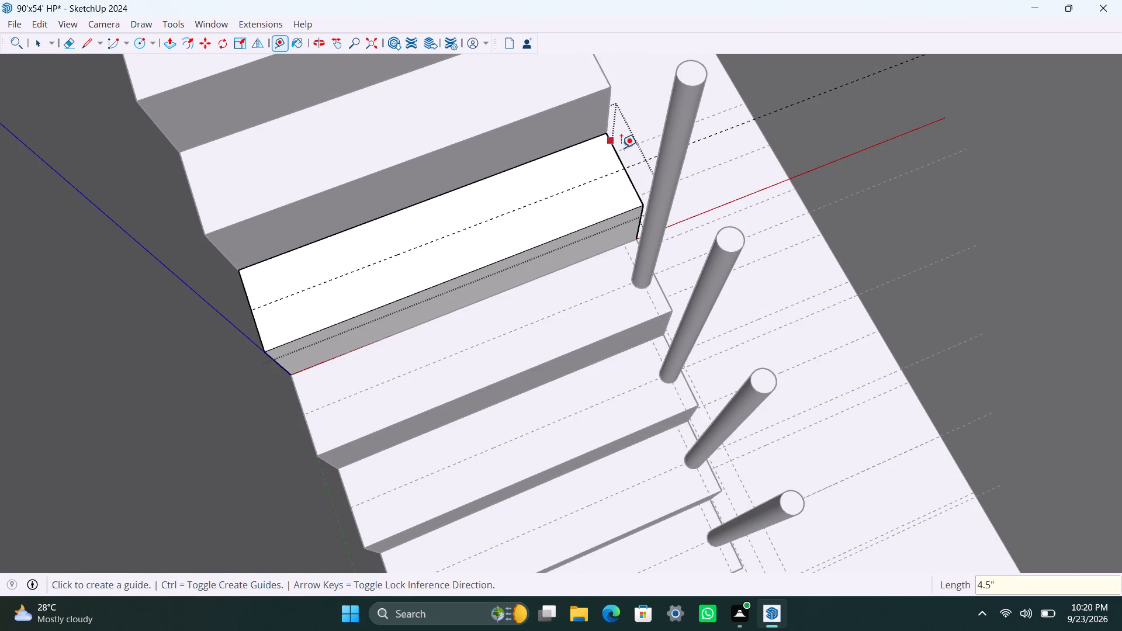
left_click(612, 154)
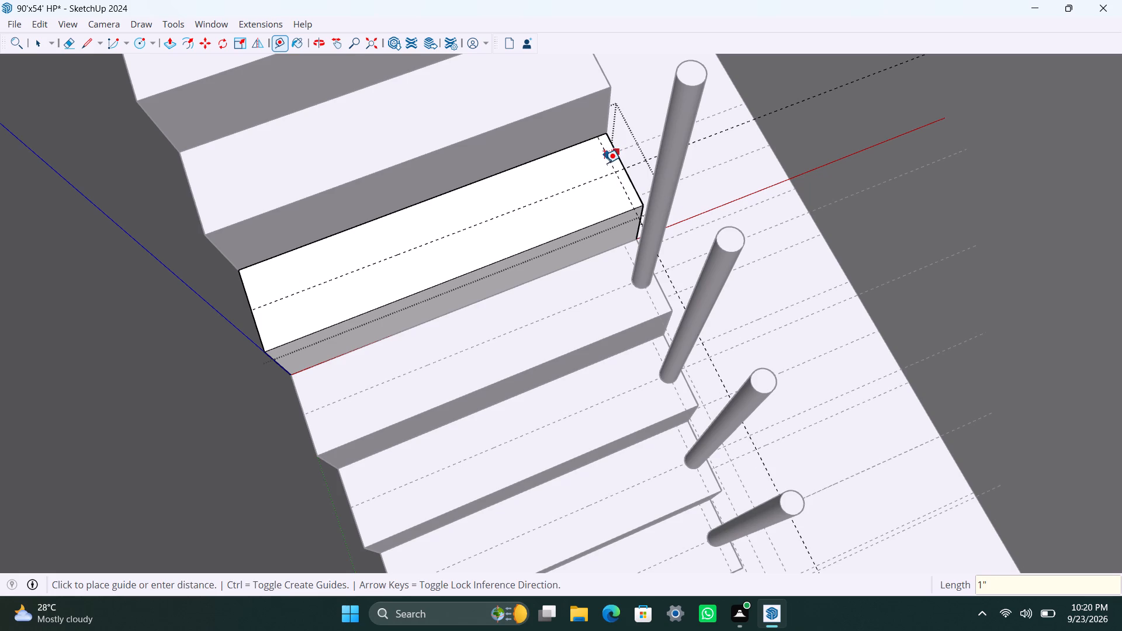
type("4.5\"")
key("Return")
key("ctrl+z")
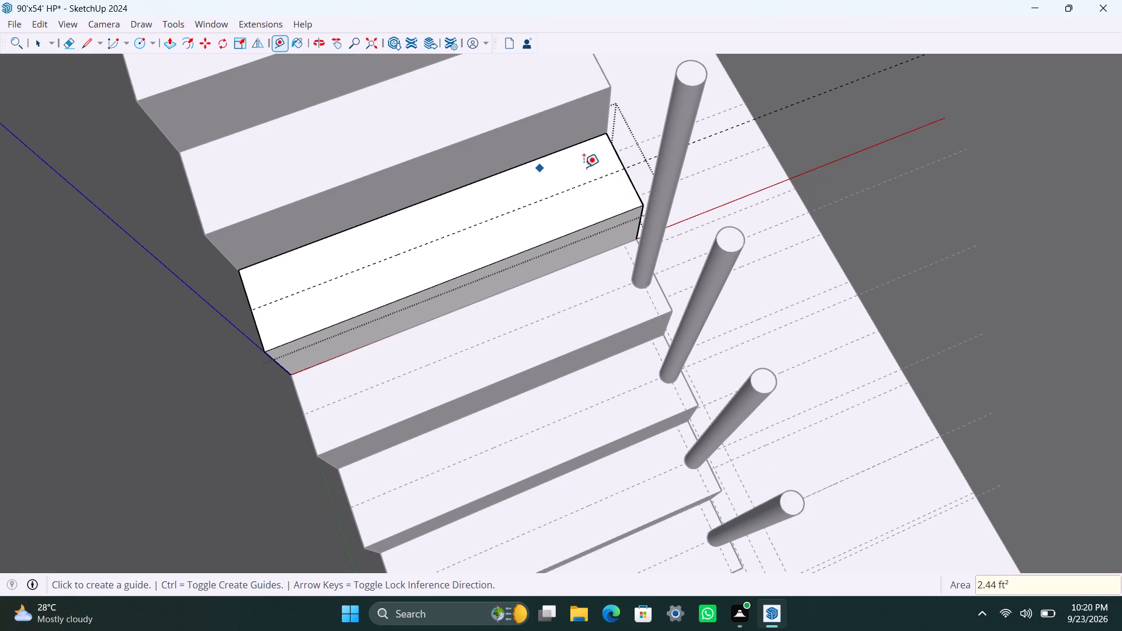
Place a guide on the sixth tread 1.5" in from its side edge near the posts.
left_click(617, 153)
type("1.5\"")
key("Return")
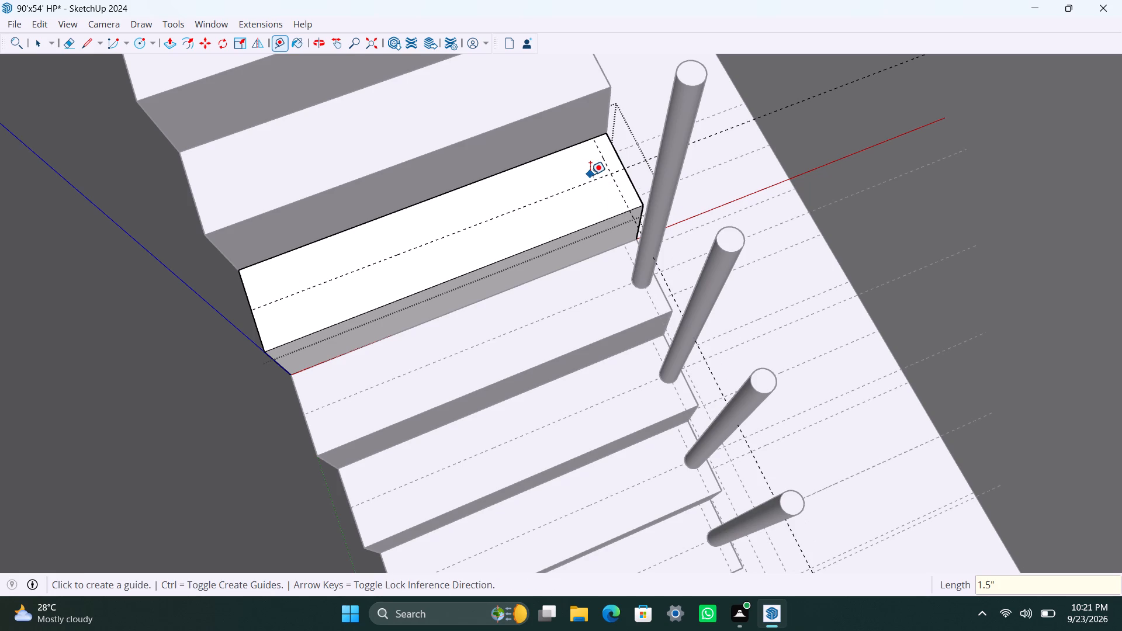
Draw a 1" radius circle at the guide intersection on the sixth tread and make it a group.
key("c")
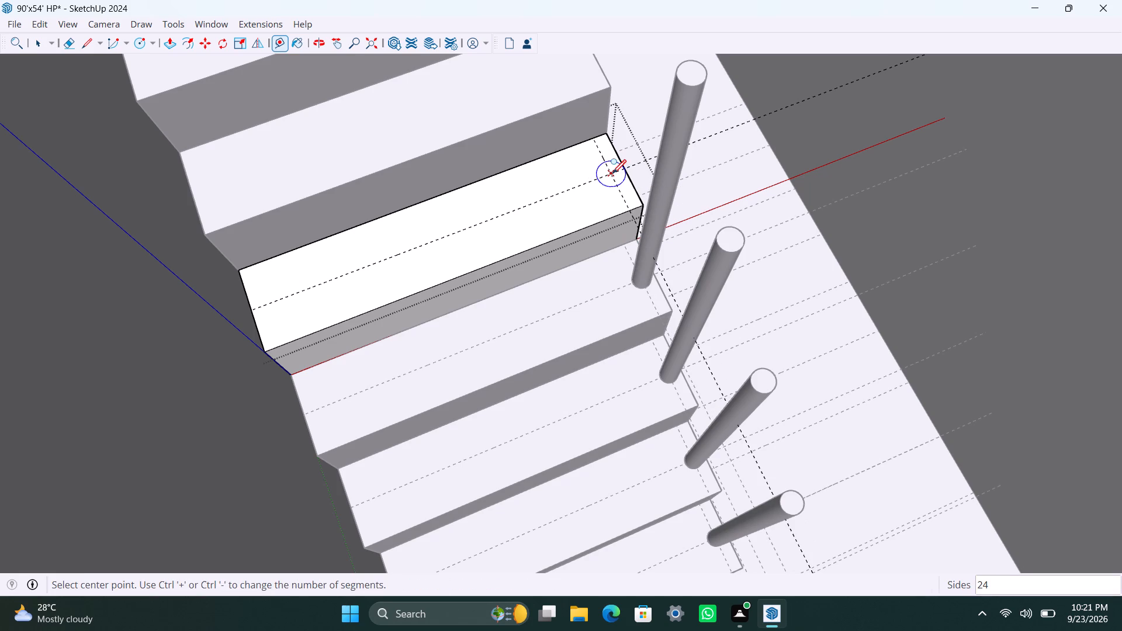
left_click(615, 172)
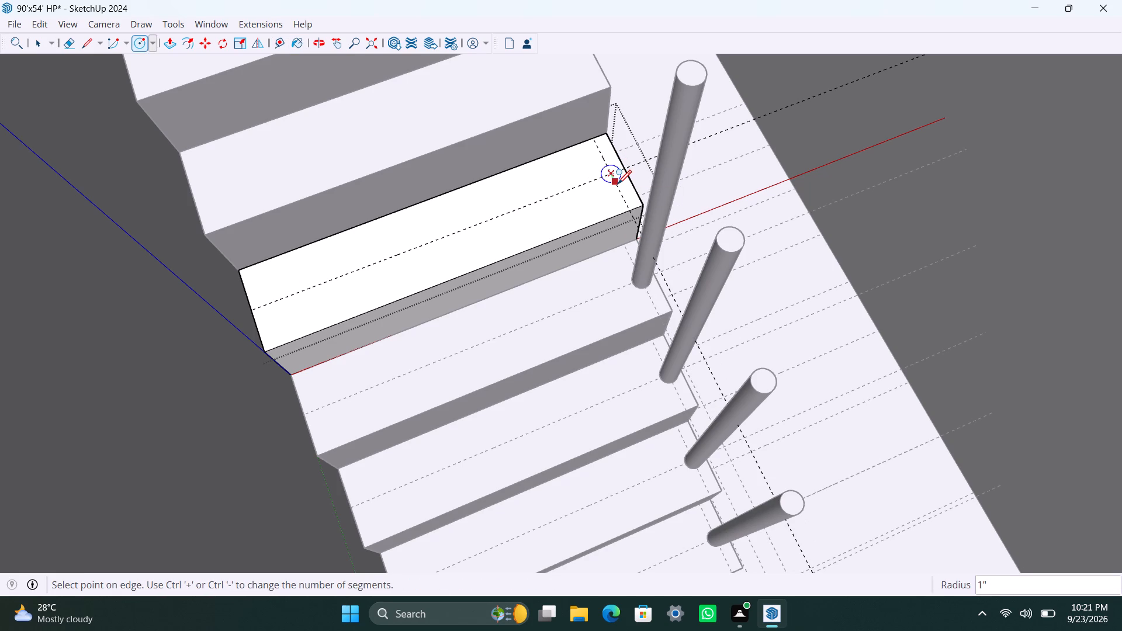
type("1\"")
key("Return")
key("space")
scroll(593, 193, "up", 2)
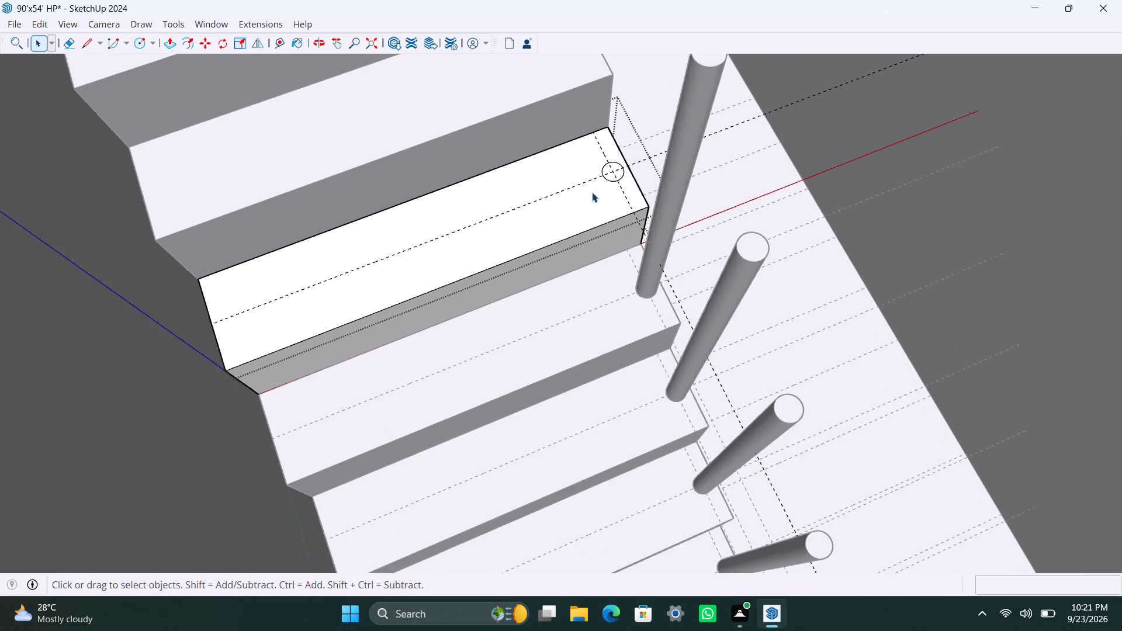
scroll(592, 192, "up", 8)
double_click(636, 169)
right_click(638, 169)
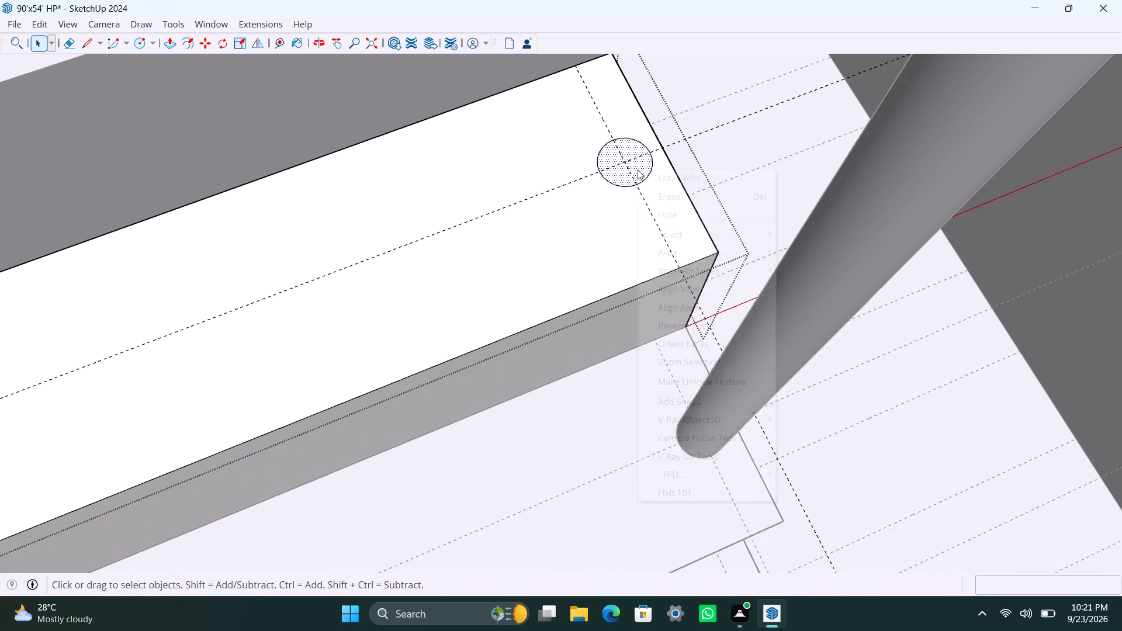
triple_click(611, 176)
left_click(612, 176)
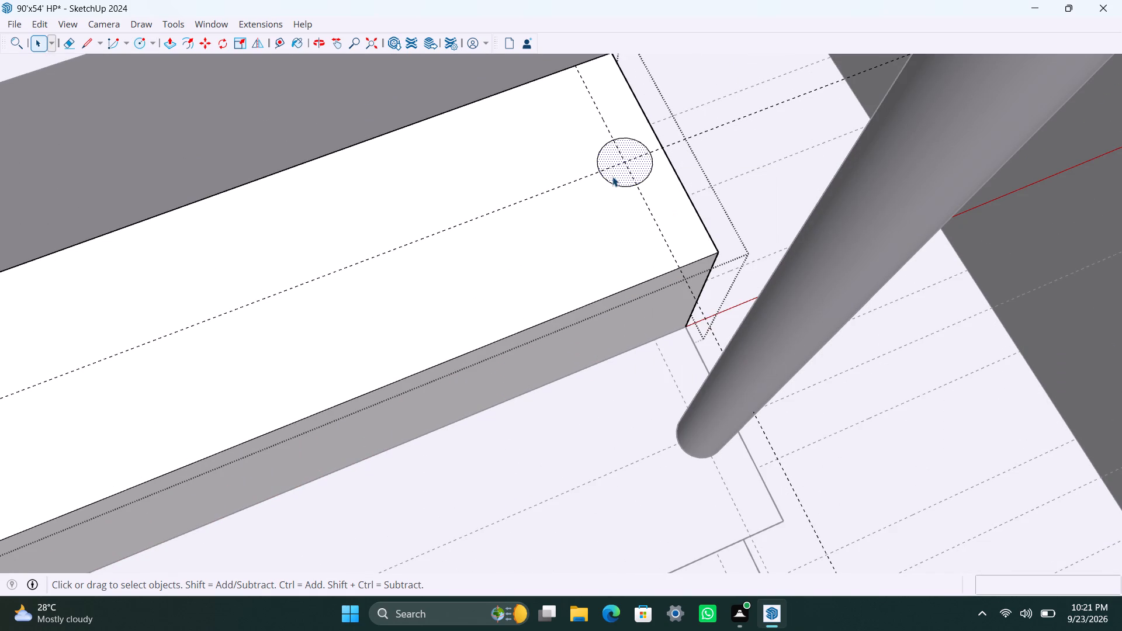
right_click(608, 176)
left_click(669, 323)
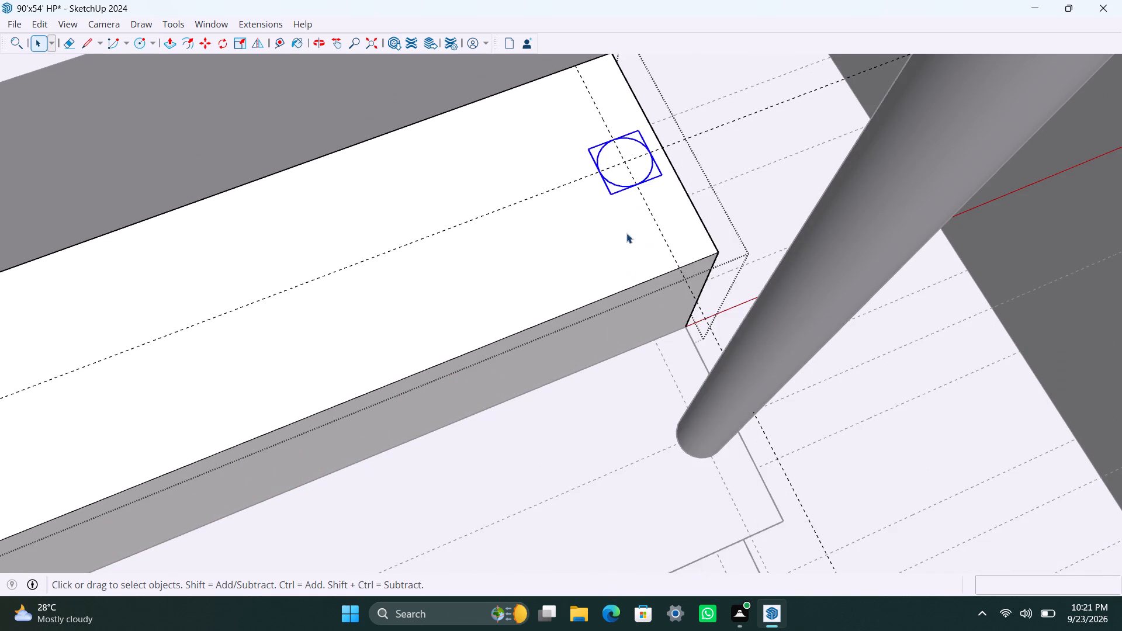
Push/Pull the grouped circle up 3' as a baluster post on the sixth step, and leave its group.
scroll(626, 232, "up", 5)
triple_click(622, 162)
key("p")
left_click_drag(622, 162, 622, 158)
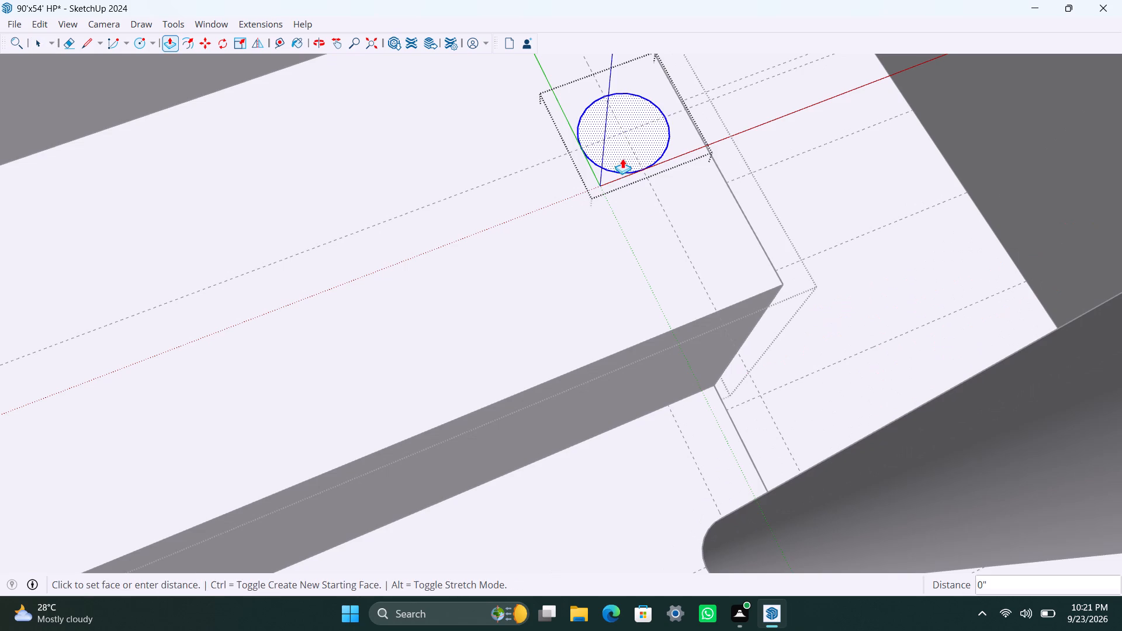
left_click_drag(622, 158, 617, 141)
type("3'")
key("Return")
key("space")
scroll(361, 344, "down", 19)
middle_click_drag(366, 306, 473, 320, "shift")
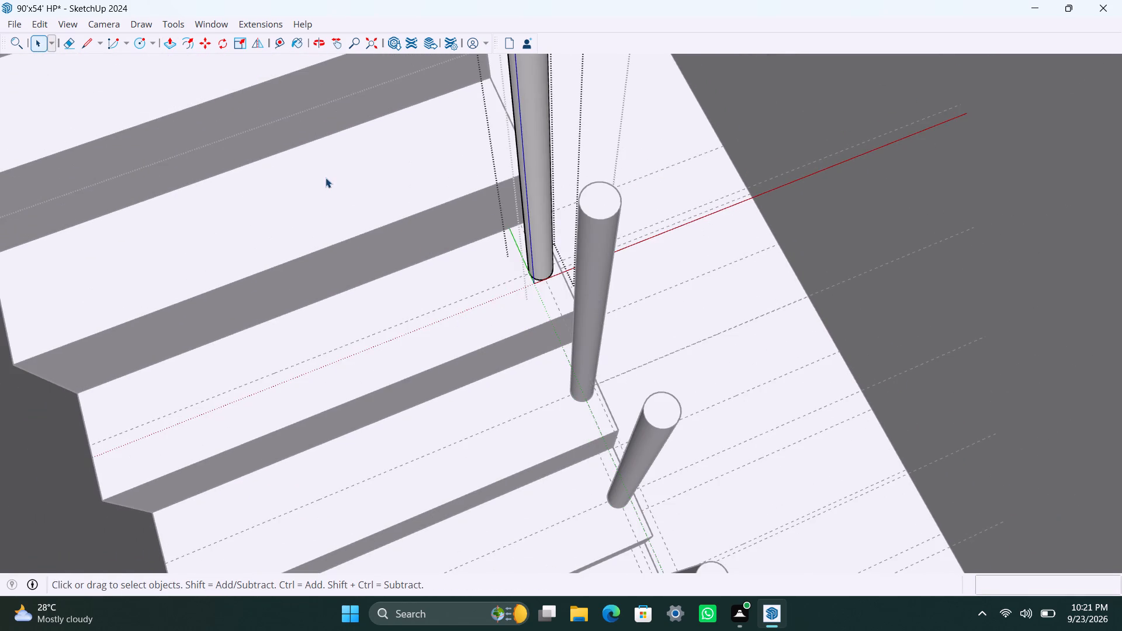
left_click(325, 178)
Open the seventh stair step and place a guide 4.5" in from its tread's back edge.
double_click(314, 186)
key("t")
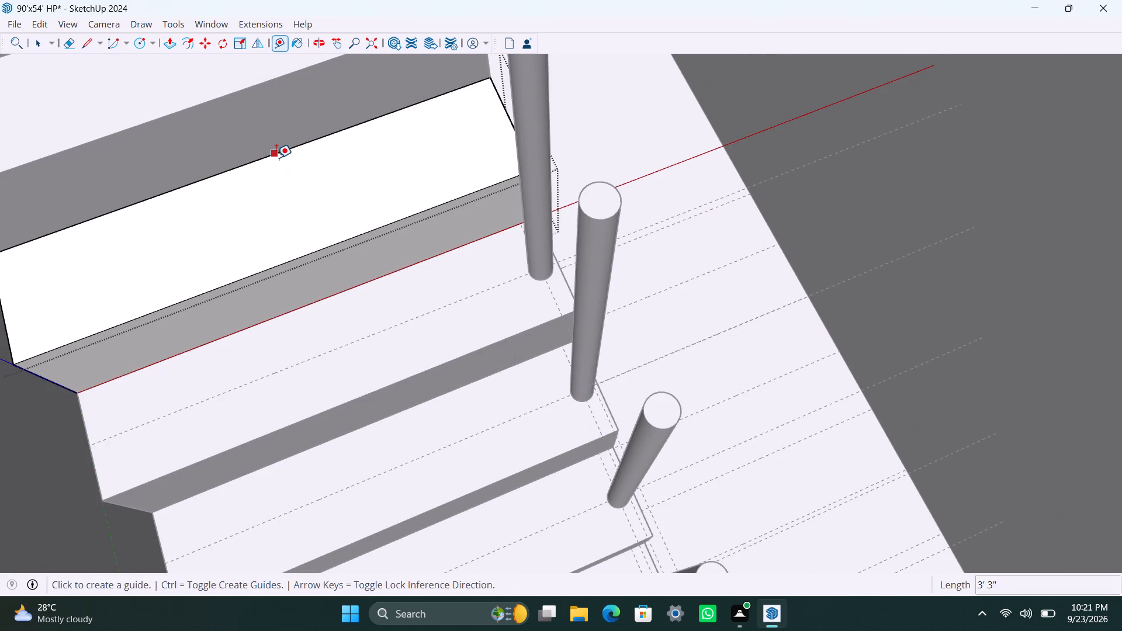
left_click(276, 157)
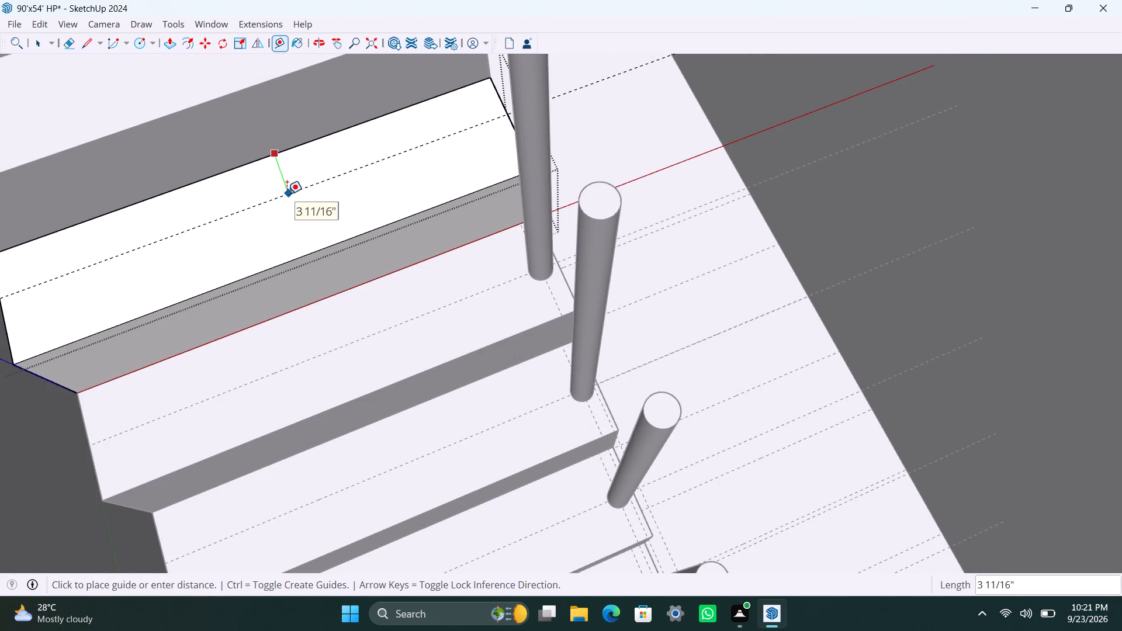
type("4.5\"")
key("Return")
key("space")
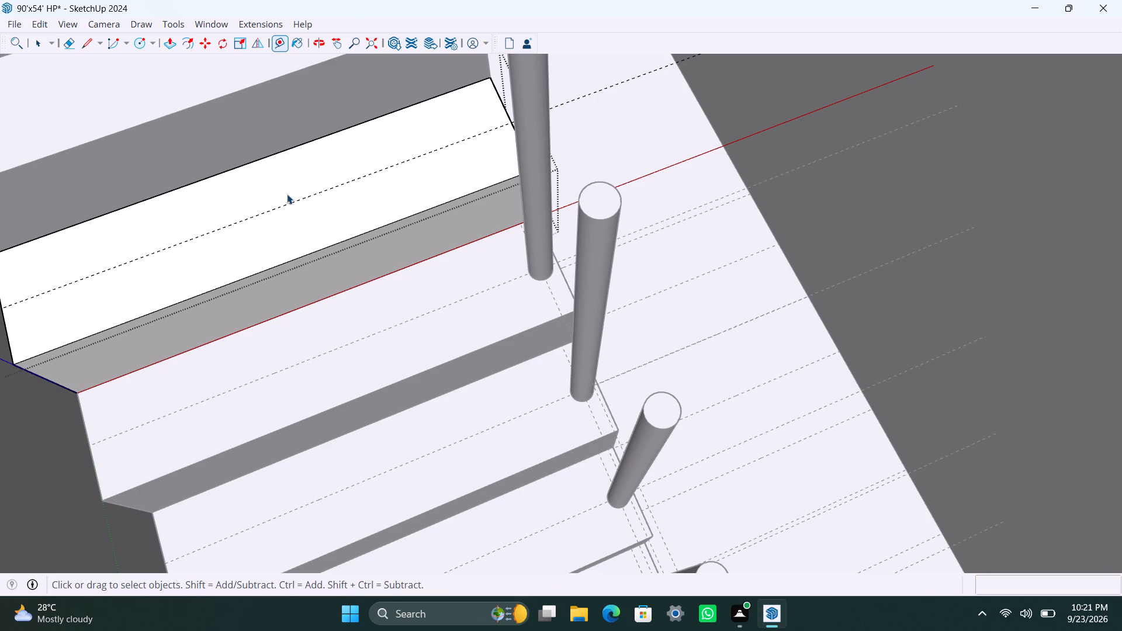
Place a guide on the seventh tread 1.5" in from its side edge near the posts.
scroll(338, 192, "up", 3)
middle_click_drag(465, 226, 528, 223)
key("t")
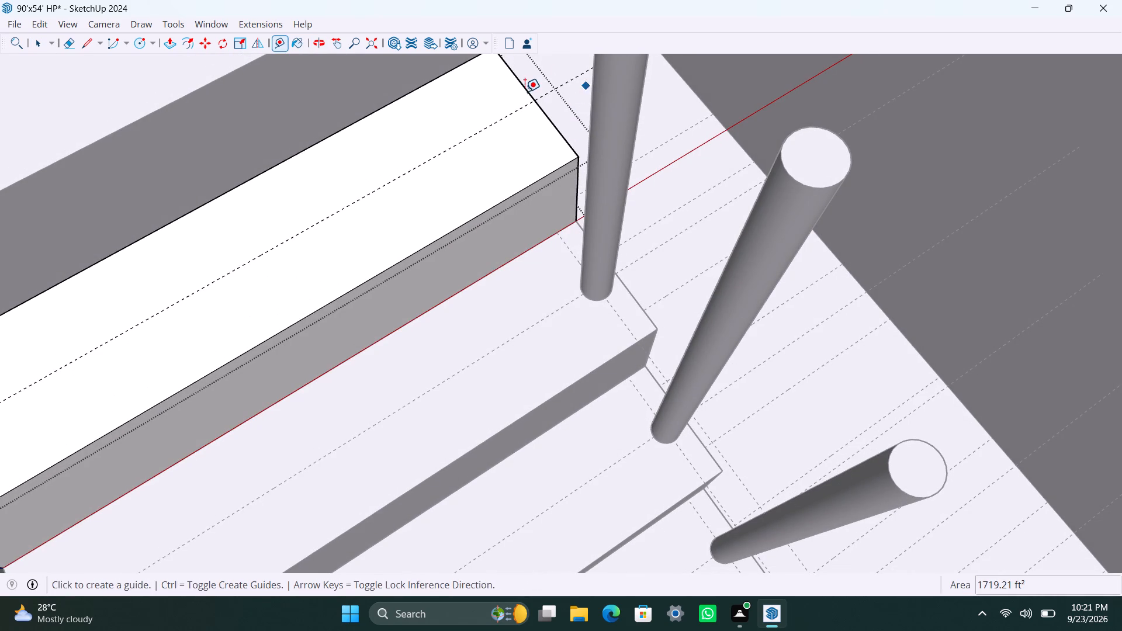
left_click_drag(525, 92, 515, 108)
type("1.5\"")
key("Return")
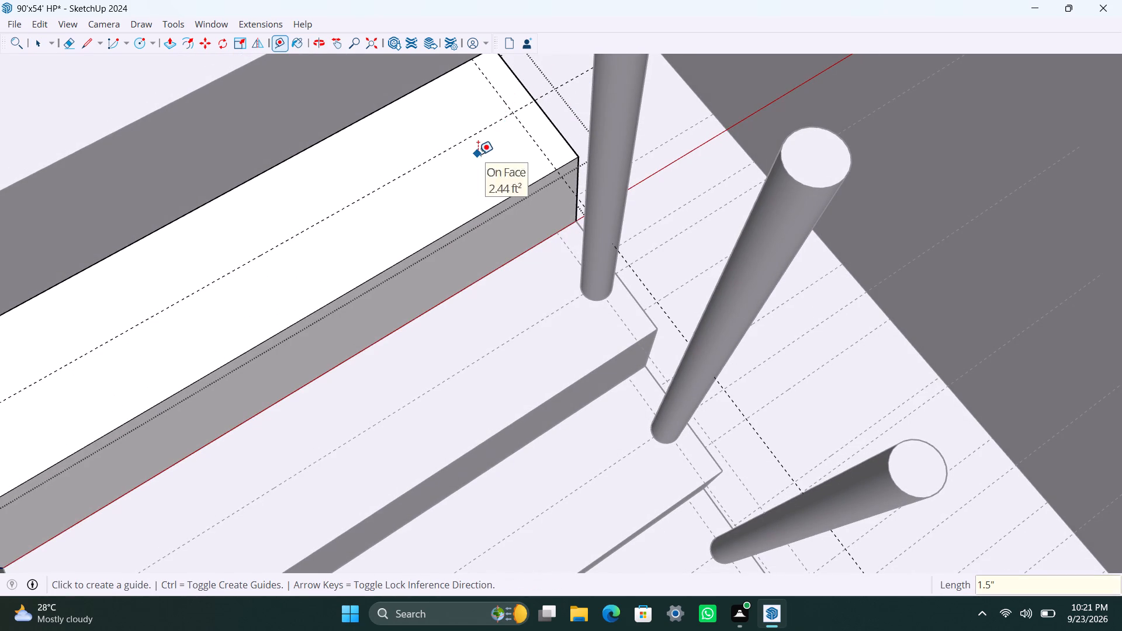
Draw a 1" radius circle at the guide intersection on the seventh tread and make it a group.
key("c")
left_click(508, 113)
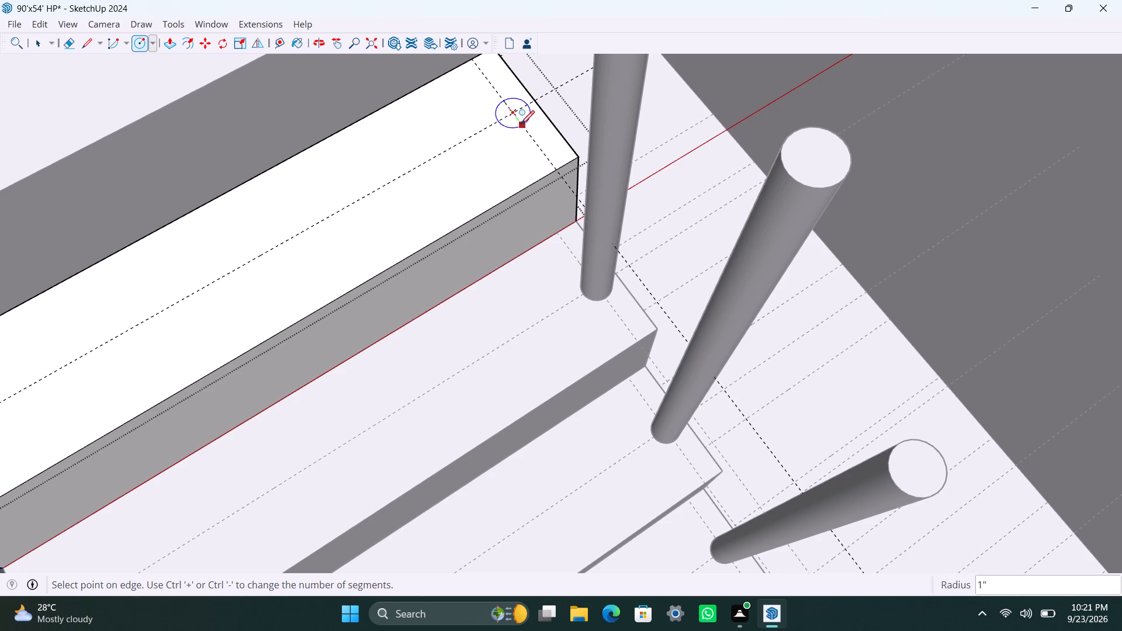
type("1\"")
key("Return")
key("space")
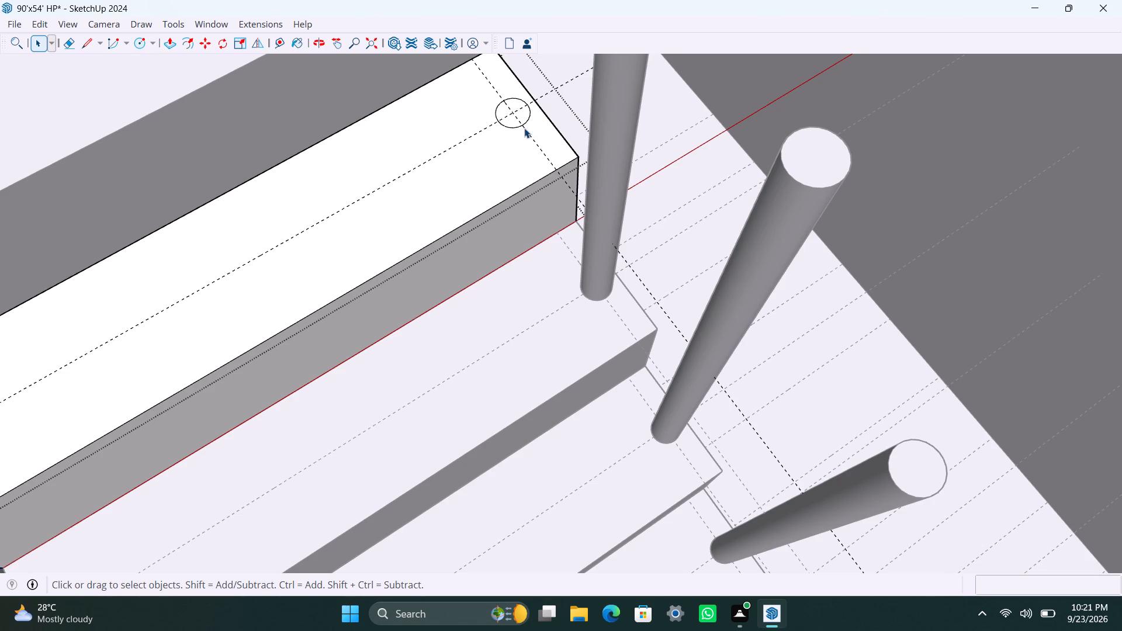
scroll(504, 132, "down", 4)
scroll(513, 129, "up", 9)
double_click(510, 125)
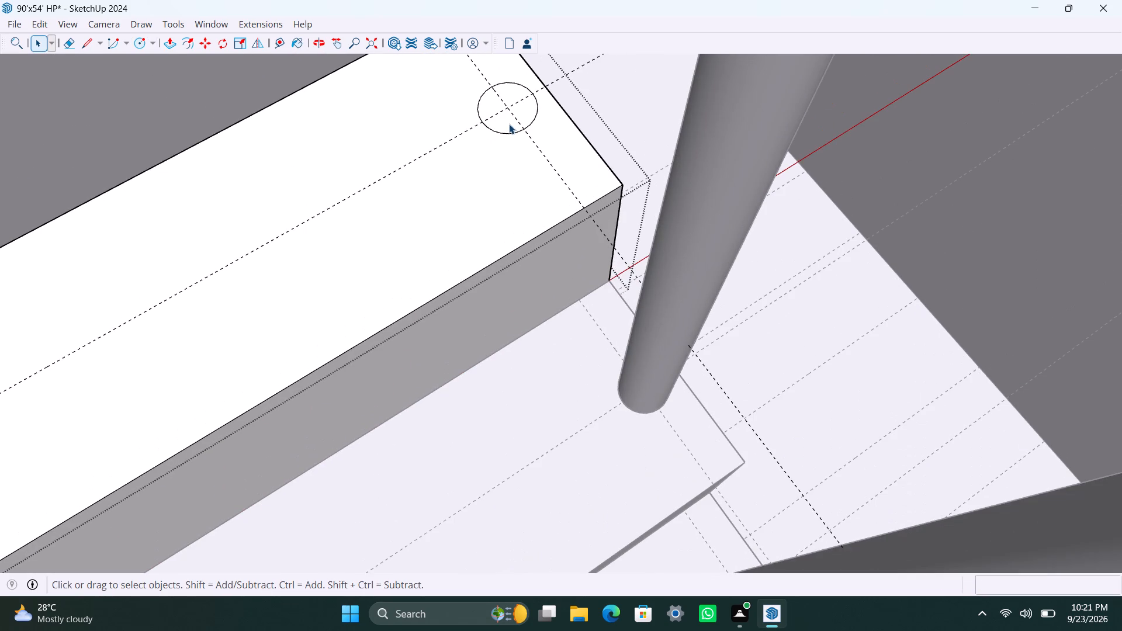
right_click(508, 124)
left_click(554, 259)
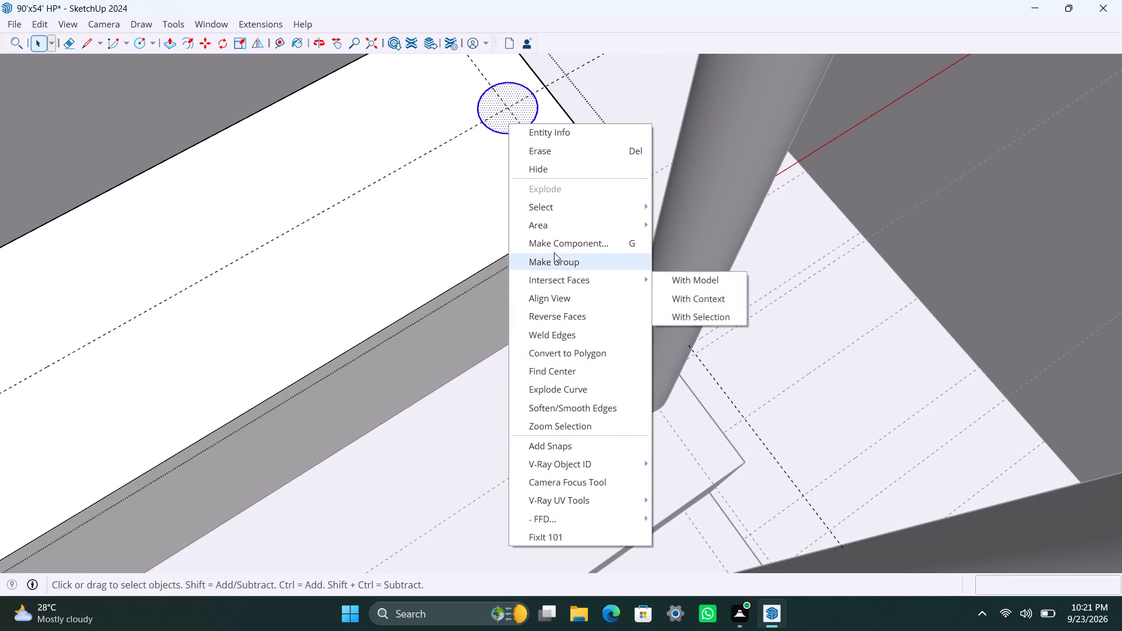
Push/Pull the grouped circle up 3' as a baluster post on the seventh step.
scroll(522, 141, "up", 2)
triple_click(507, 121)
key("p")
left_click_drag(506, 122, 494, 93)
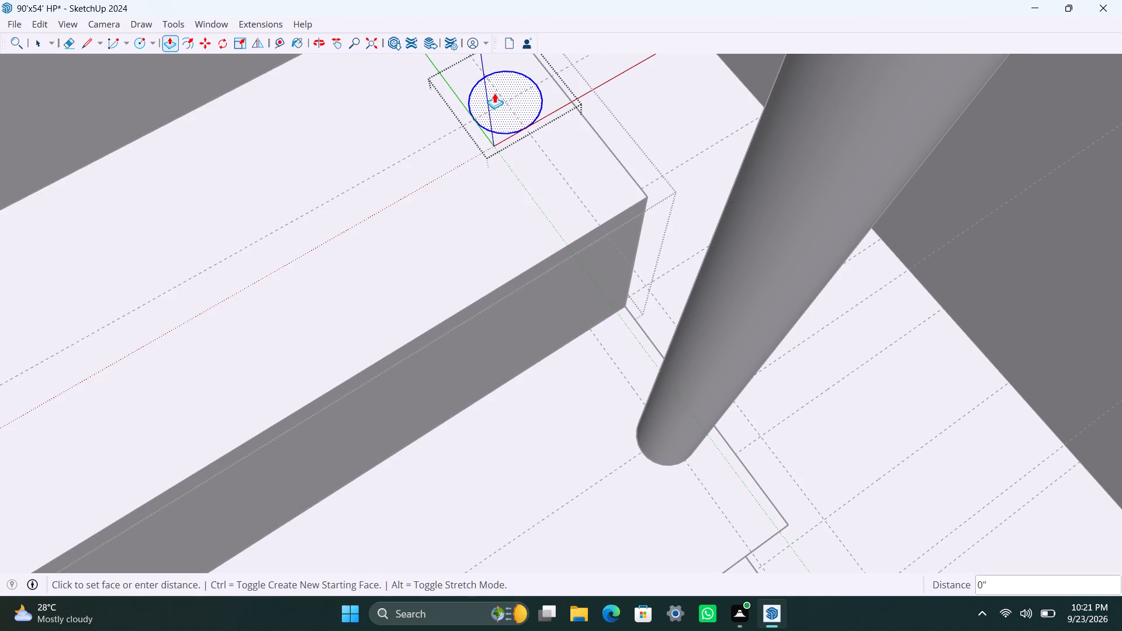
left_click_drag(494, 93, 493, 84)
type("3'")
key("Return")
key("space")
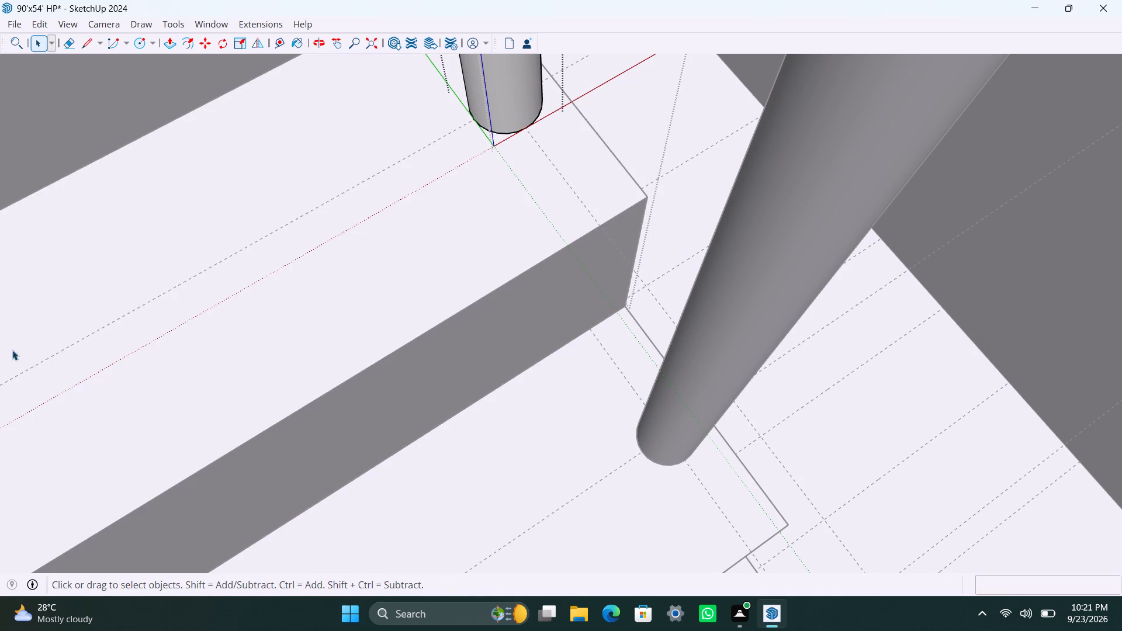
Leave the seventh post's group, open the eighth stair step and place a guide 4.5" in from its tread's back edge.
scroll(13, 366, "down", 18)
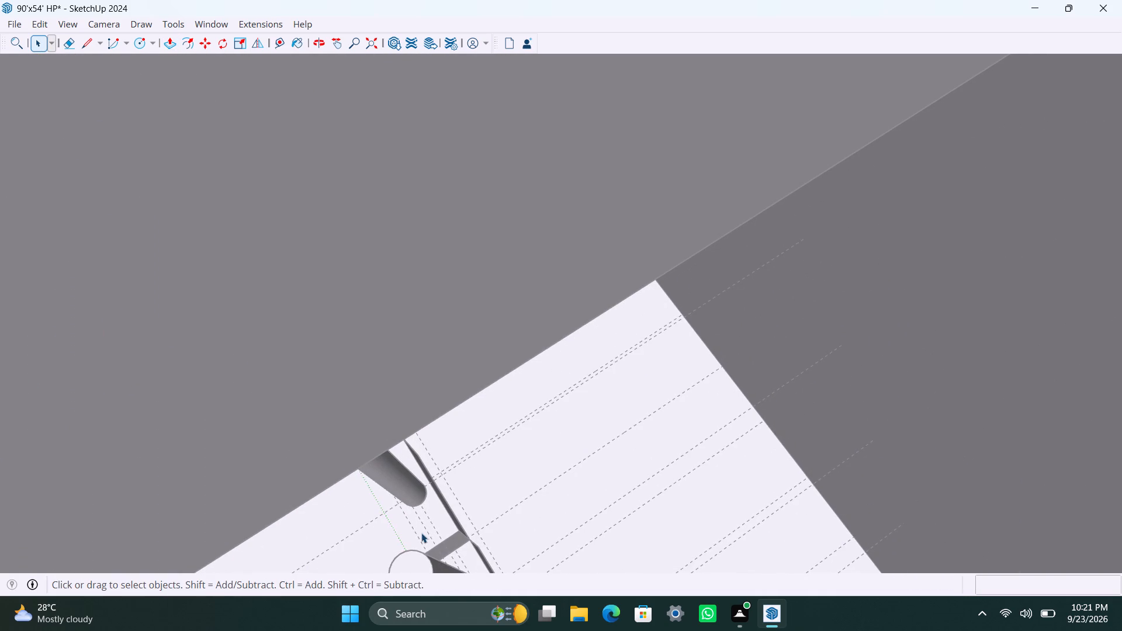
scroll(421, 533, "down", 2)
left_click(370, 41)
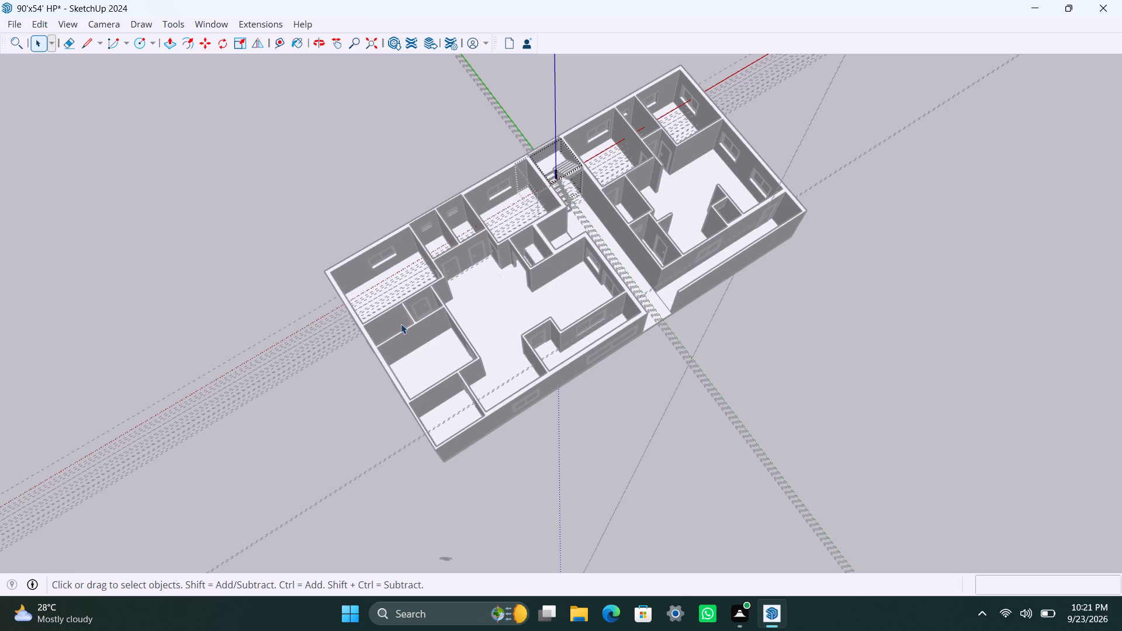
middle_click_drag(409, 348, 336, 460, "shift")
scroll(508, 342, "up", 11)
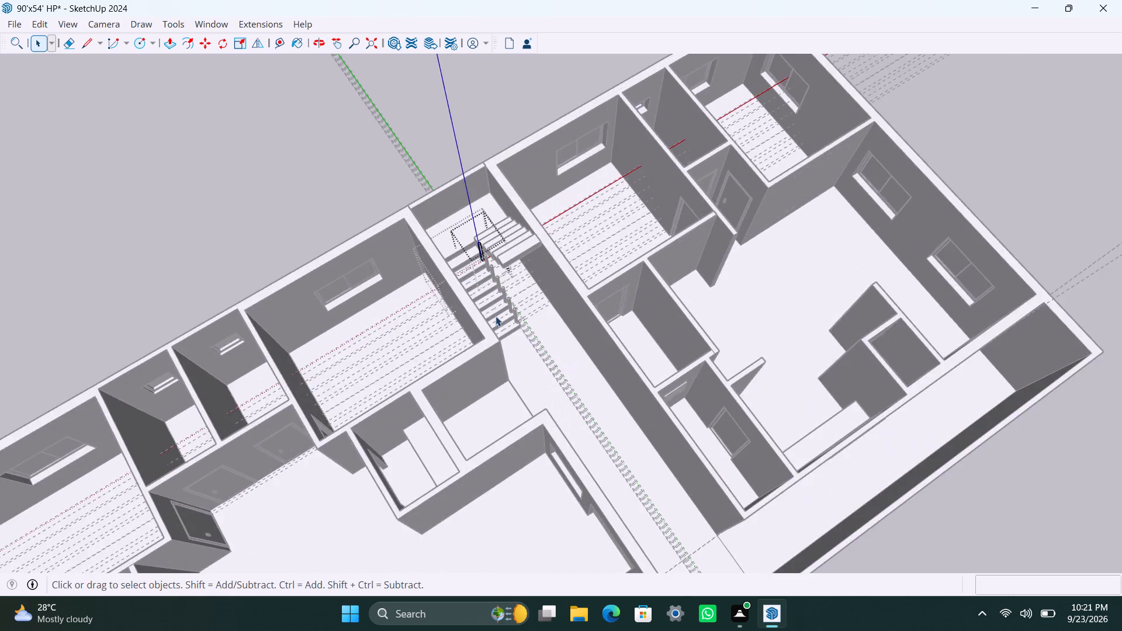
scroll(496, 316, "up", 6)
middle_click_drag(564, 377, 421, 426)
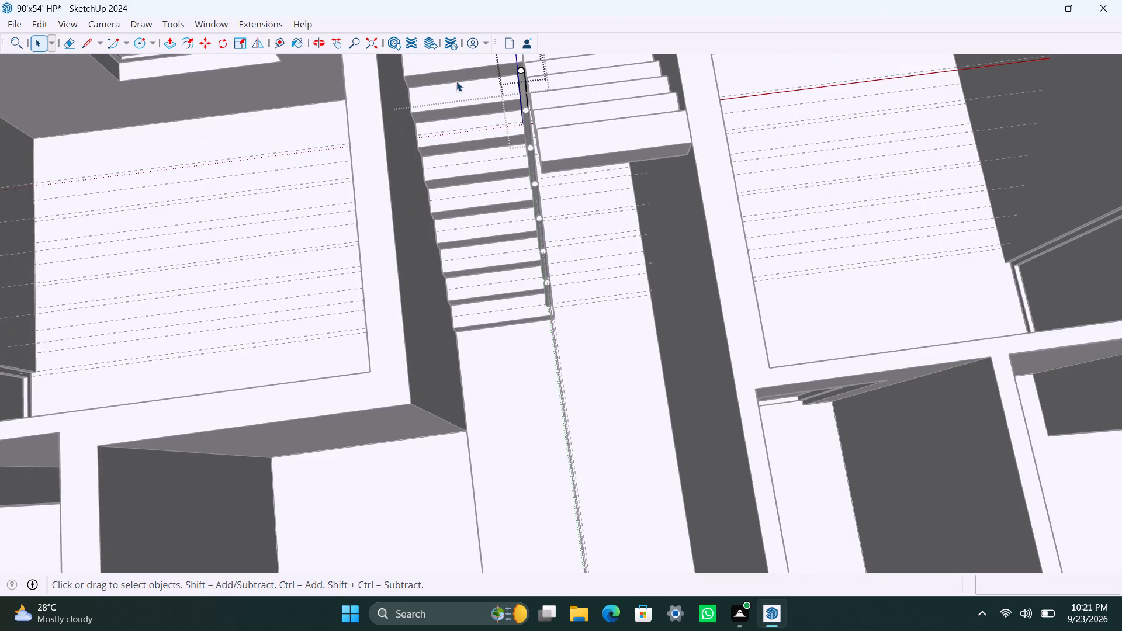
double_click(457, 88)
scroll(458, 88, "up", 3)
middle_click_drag(463, 96, 496, 221, "shift")
scroll(500, 199, "up", 7)
key("t")
left_click_drag(507, 198, 507, 204)
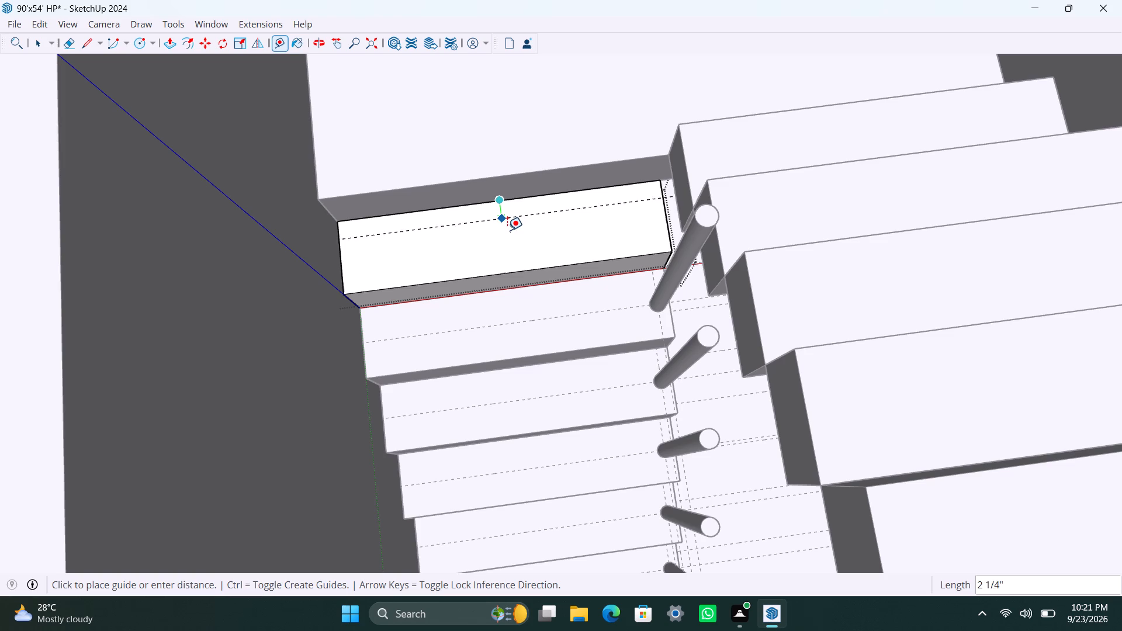
type("4.5\"")
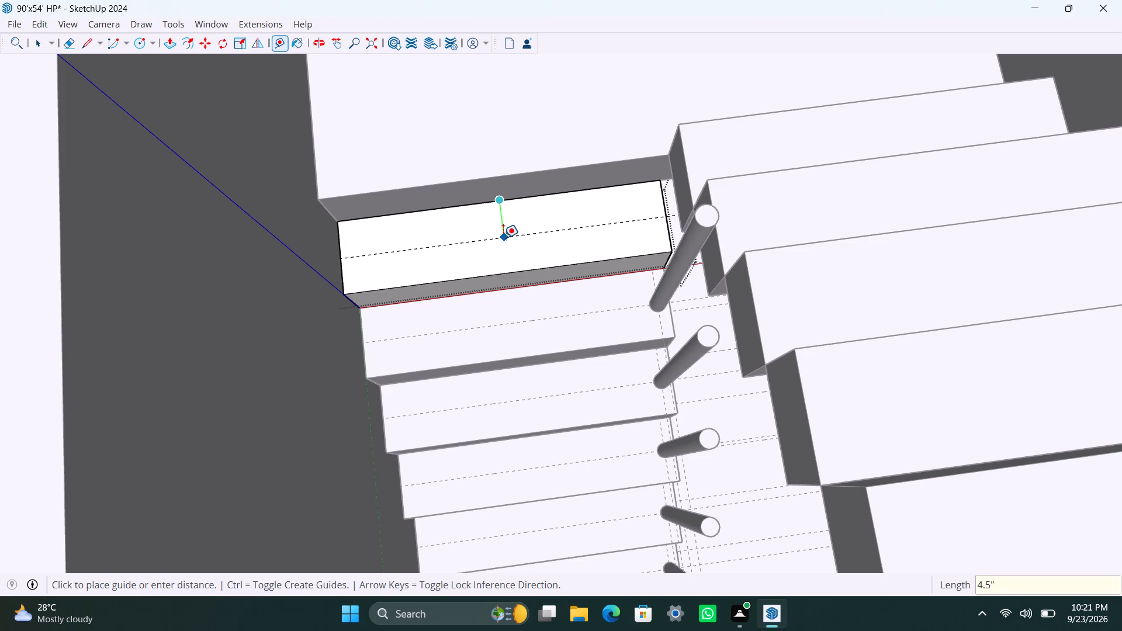
key("Return")
Place a guide on the eighth tread 1.5" in from its side edge near the posts.
scroll(677, 251, "up", 5)
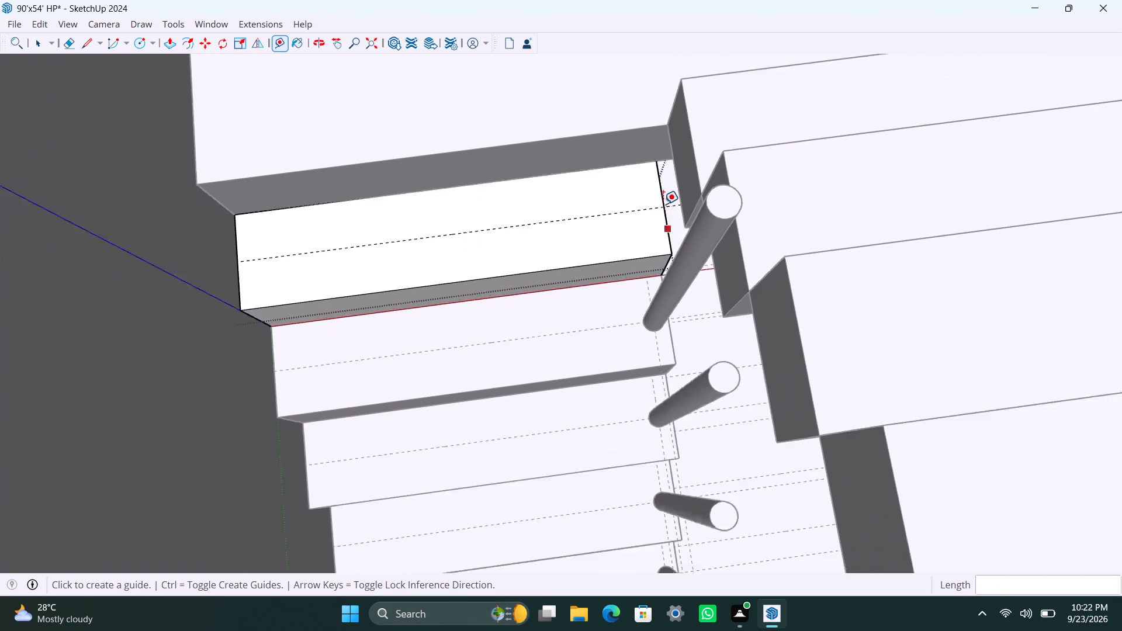
scroll(659, 192, "up", 3)
left_click(659, 190)
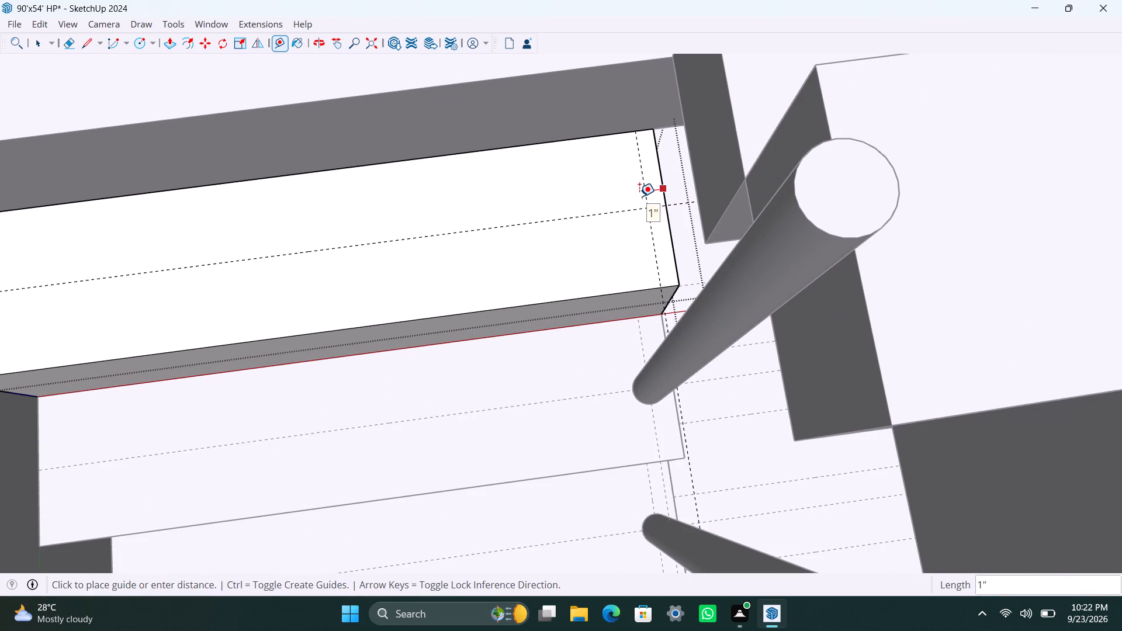
type("1.5\"")
key("Return")
key("space")
Draw a 1" radius circle at the guide intersection on the eighth tread and make it a group.
key("c")
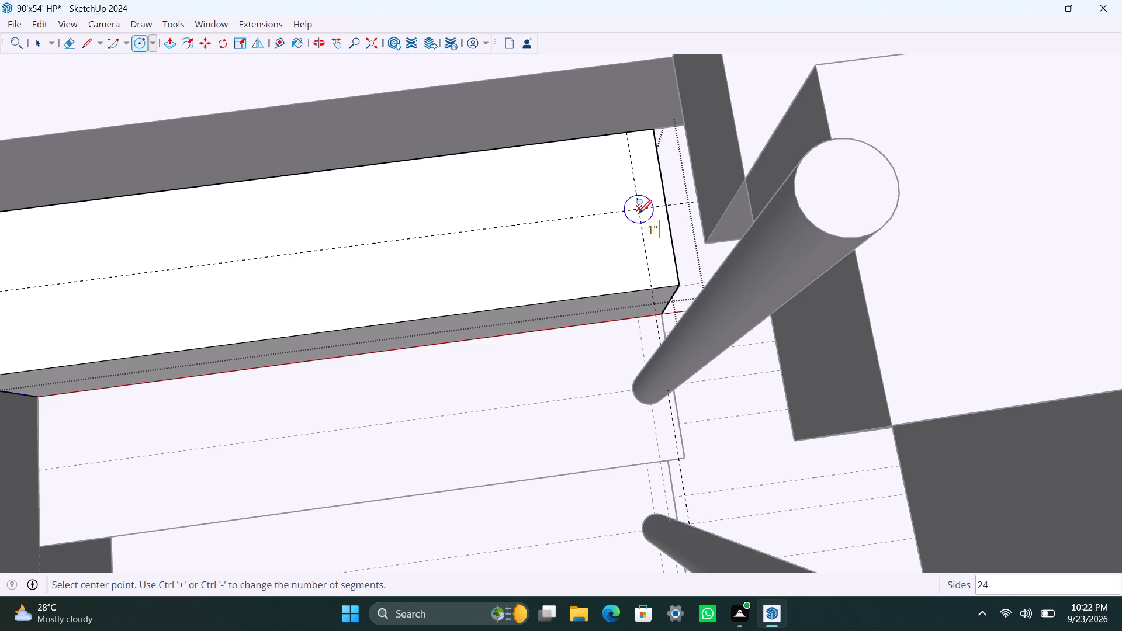
left_click(640, 209)
type("1\"")
key("Return")
key("space")
scroll(639, 227, "up", 6)
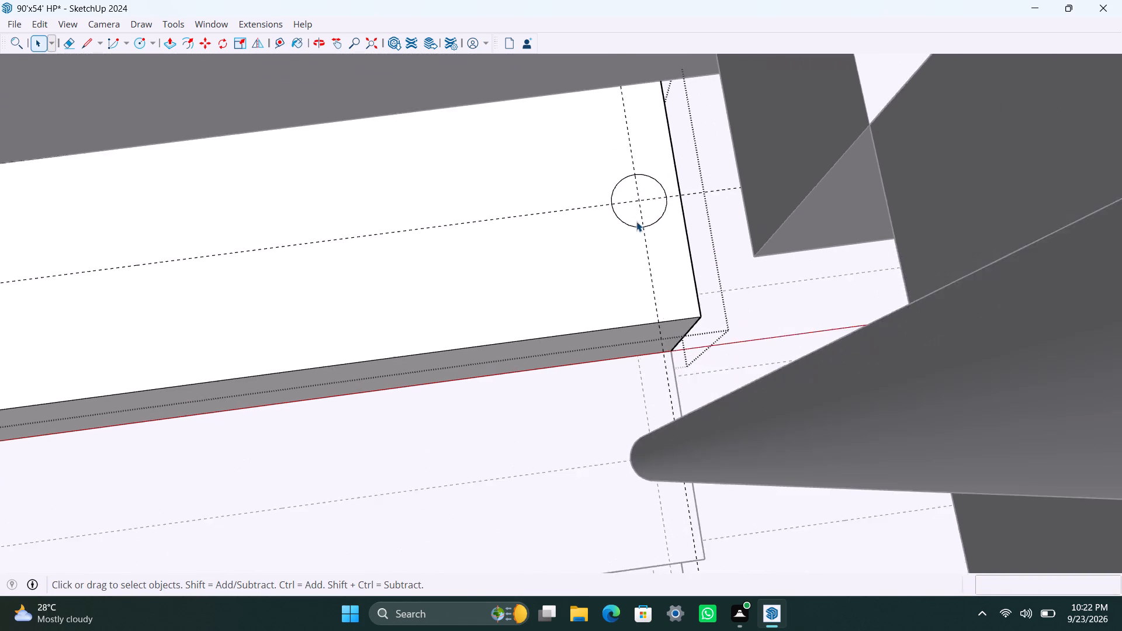
double_click(633, 221)
right_click(629, 221)
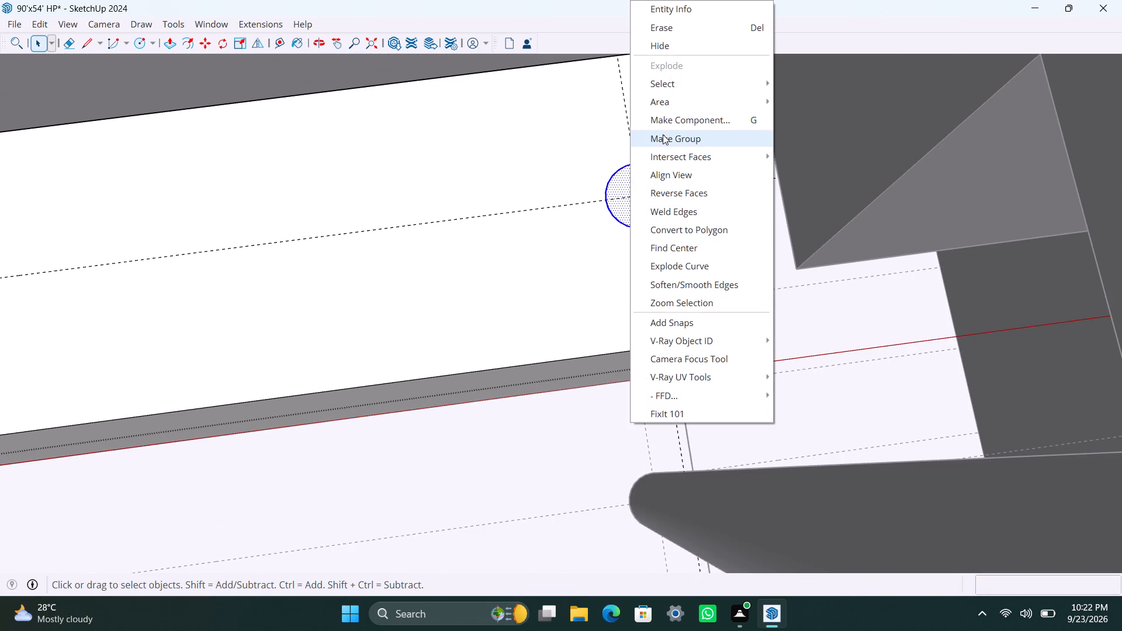
left_click(663, 134)
Push/Pull the grouped circle up 3' as a baluster post on the eighth step, and leave the post's and step's groups.
scroll(656, 219, "up", 3)
triple_click(635, 219)
key("p")
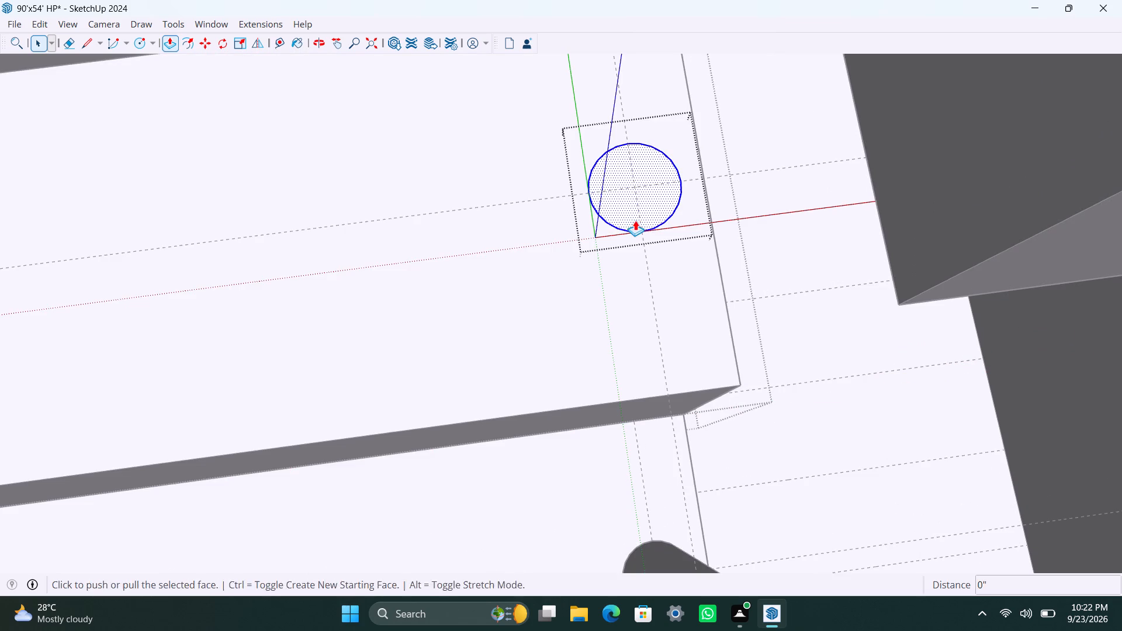
left_click_drag(635, 220, 636, 182)
type("3'")
key("Return")
key("space")
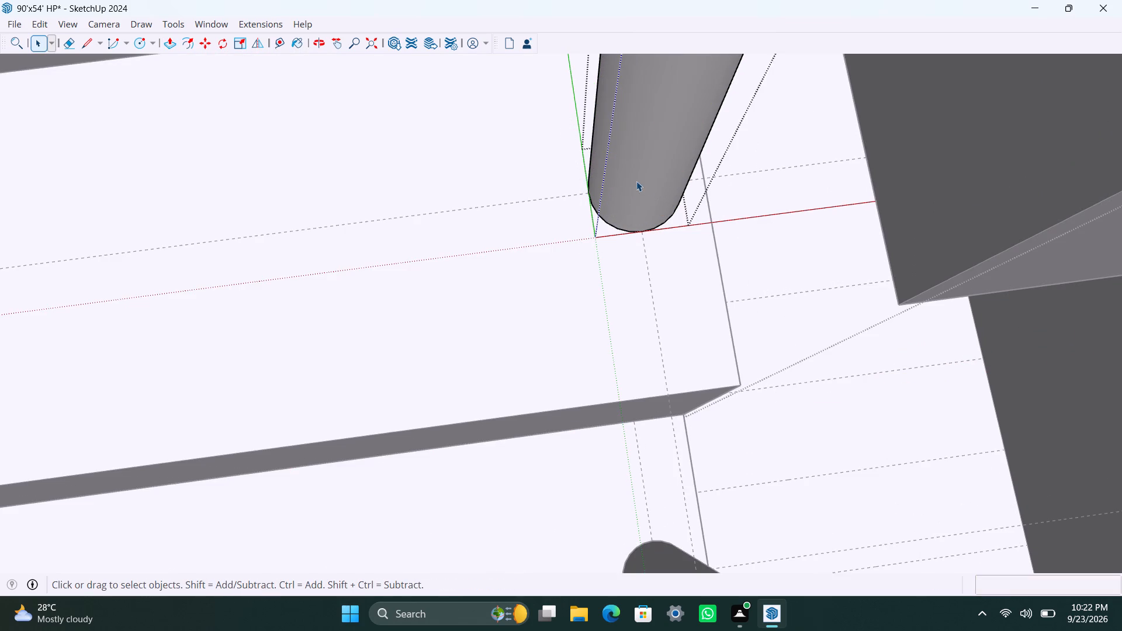
scroll(534, 192, "down", 19)
middle_click_drag(422, 228, 513, 386)
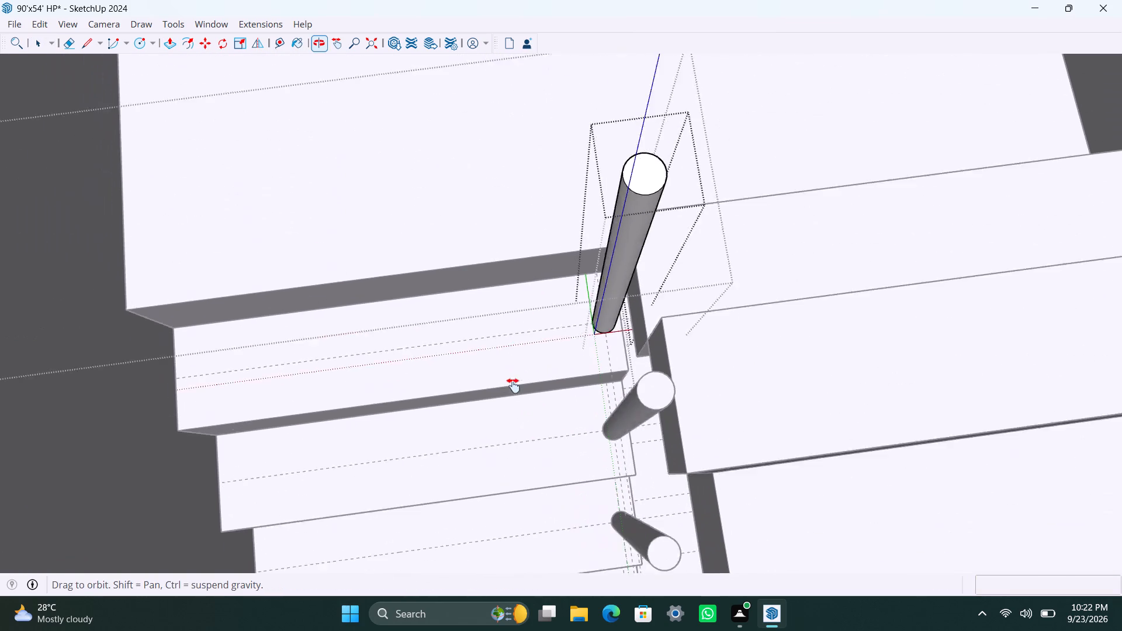
middle_click_drag(513, 386, 511, 386)
left_click(460, 255)
scroll(485, 269, "up", 1)
left_click(482, 272)
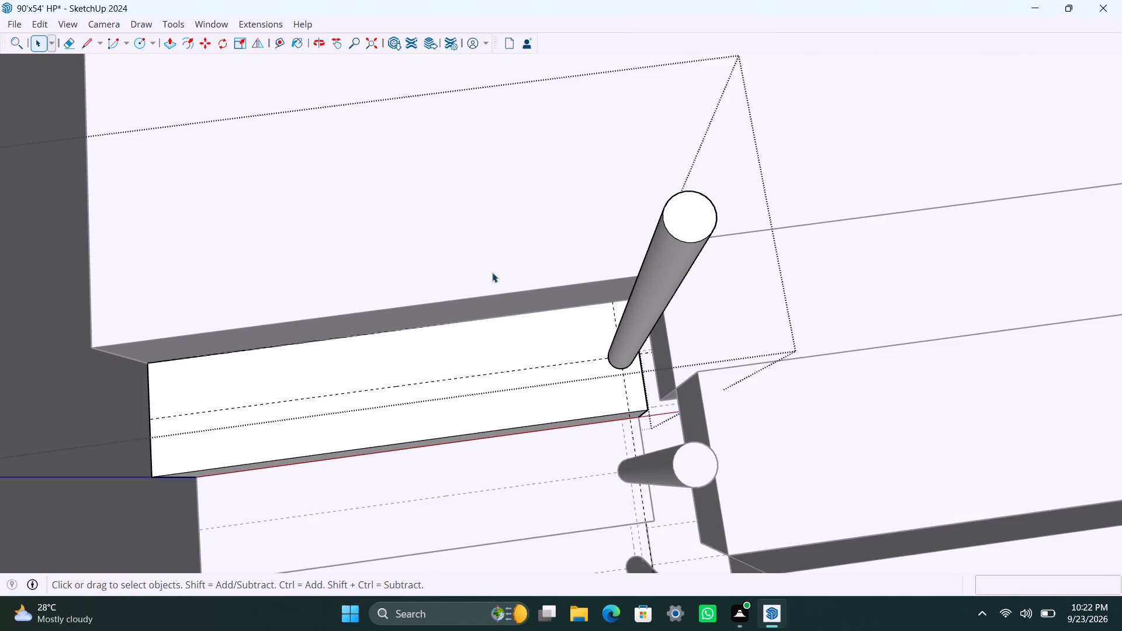
left_click(538, 284)
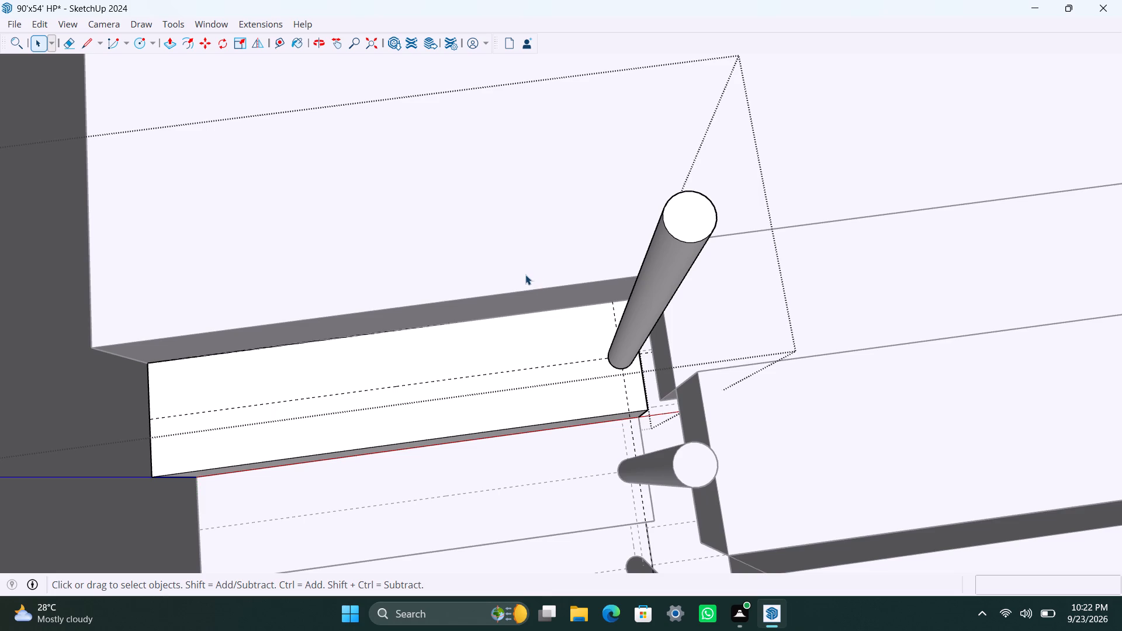
left_click(525, 275)
scroll(428, 192, "down", 8)
left_click(619, 199)
Open the first step of the upper flight beside the landing and place a guide 4.5" in from its tread's back edge.
left_click(618, 203)
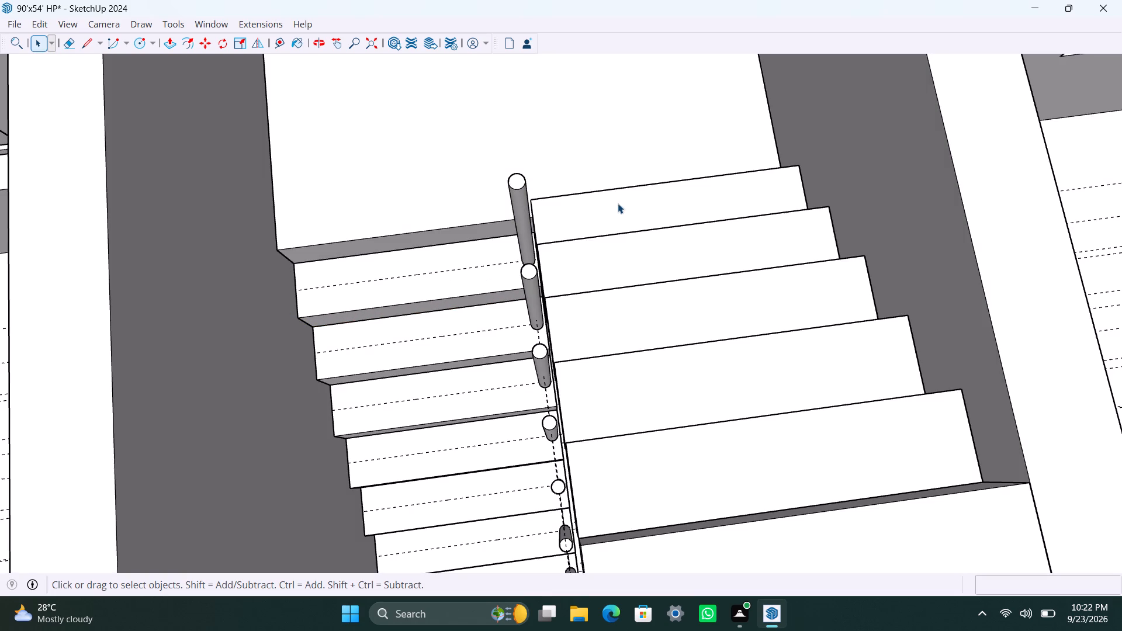
scroll(563, 185, "down", 4)
middle_click_drag(659, 312, 0, 294)
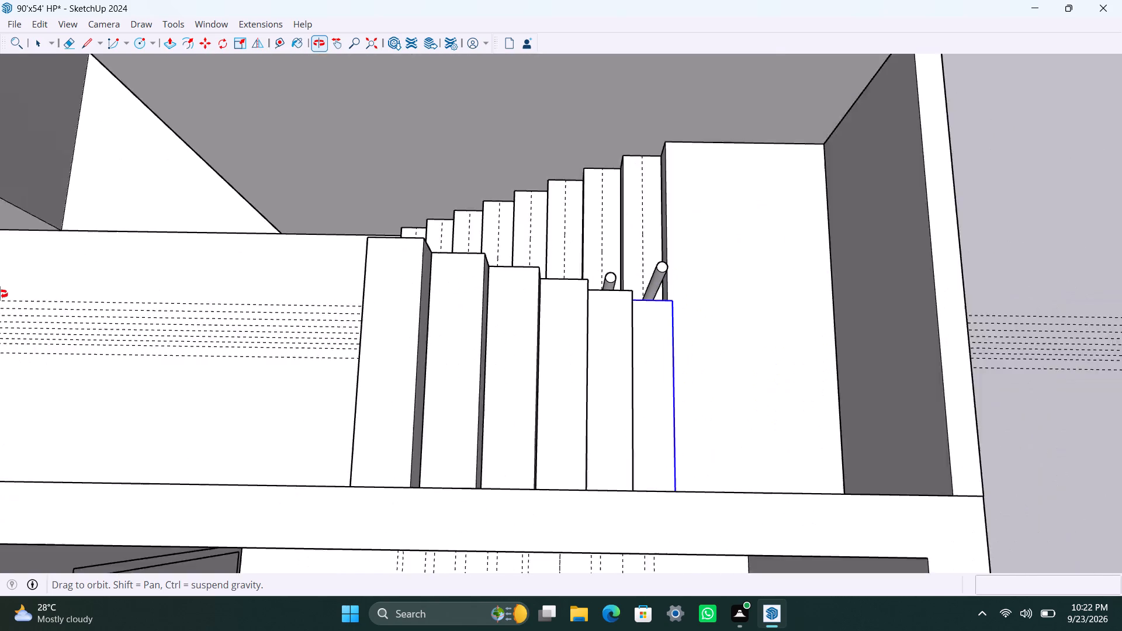
middle_click_drag(0, 294, 0, 279)
scroll(856, 439, "up", 3)
middle_click_drag(772, 429, 314, 477)
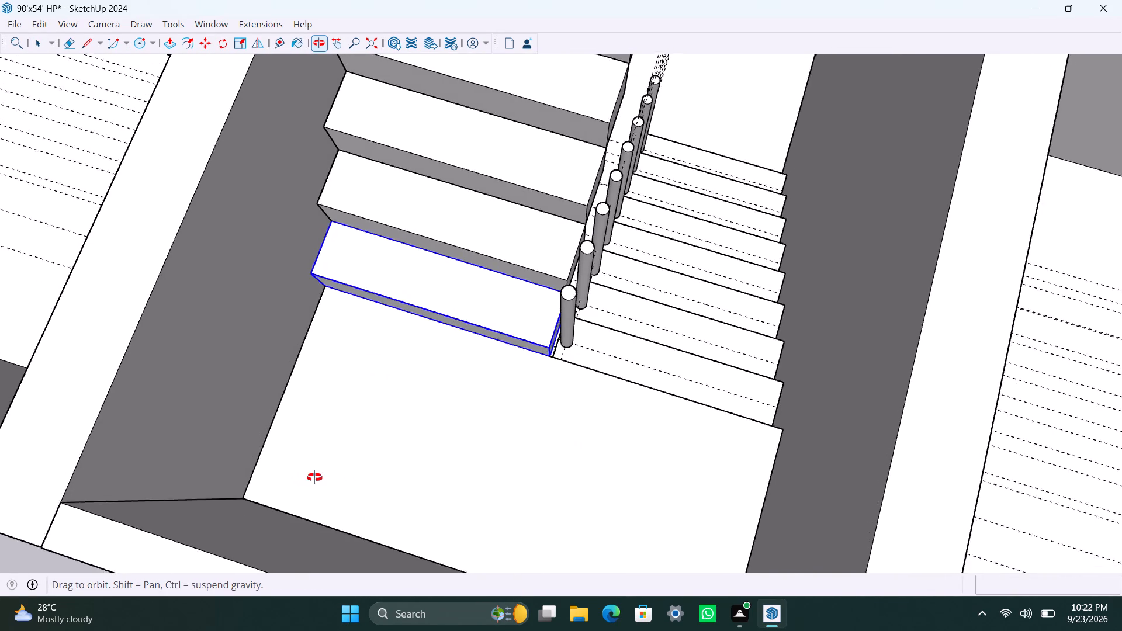
middle_click_drag(314, 477, 437, 477)
scroll(629, 398, "up", 5)
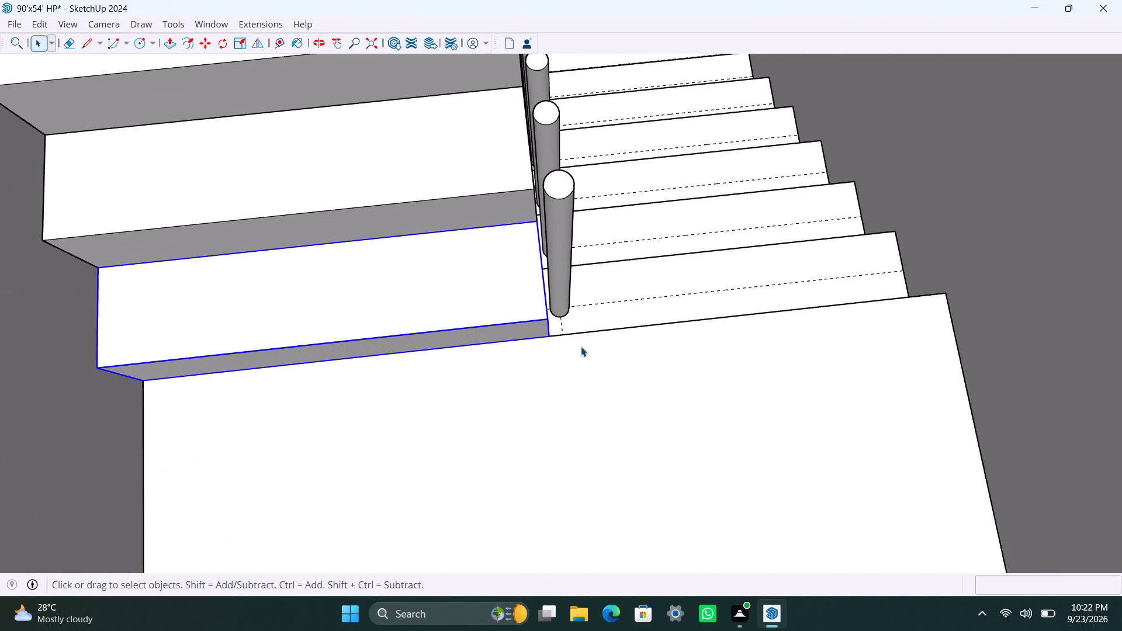
scroll(560, 341, "up", 4)
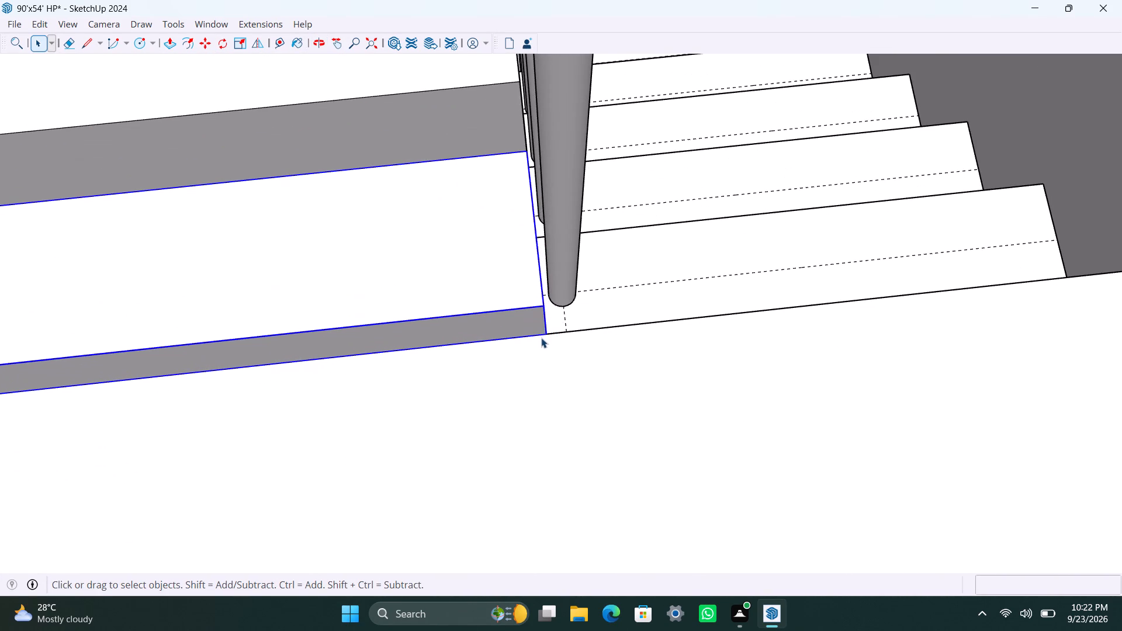
scroll(541, 338, "up", 2)
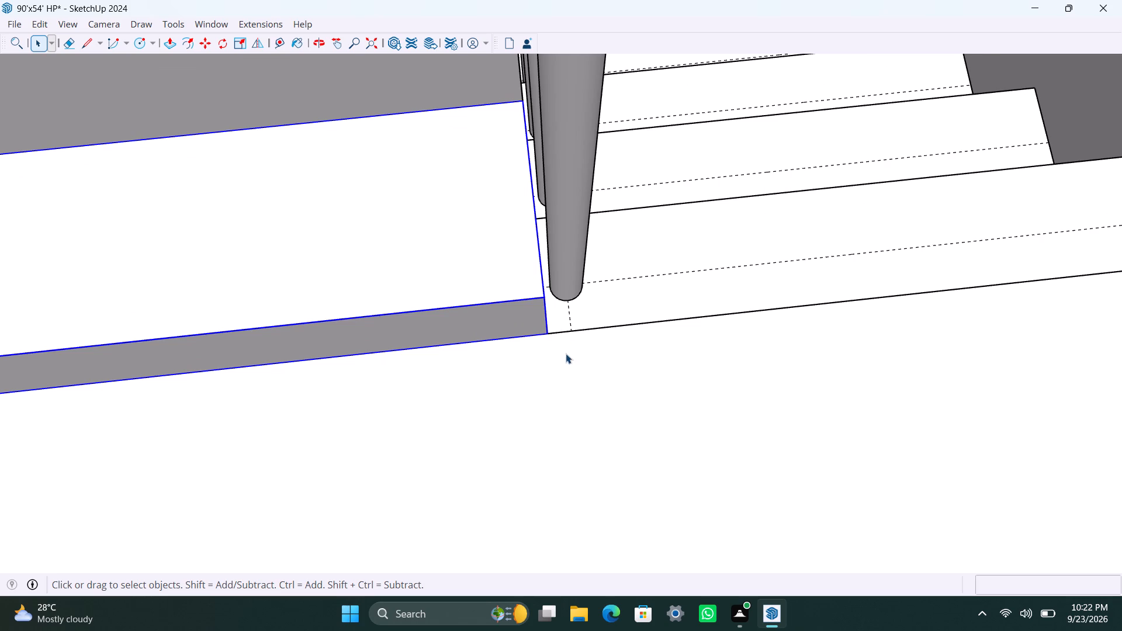
scroll(579, 338, "up", 1)
key("t")
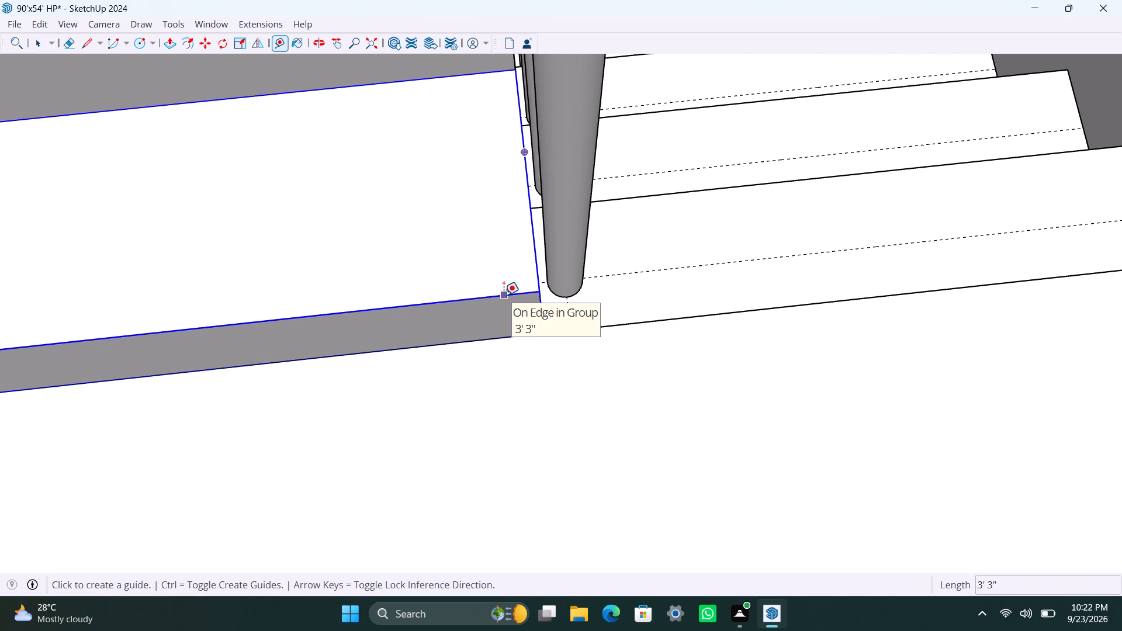
key("space")
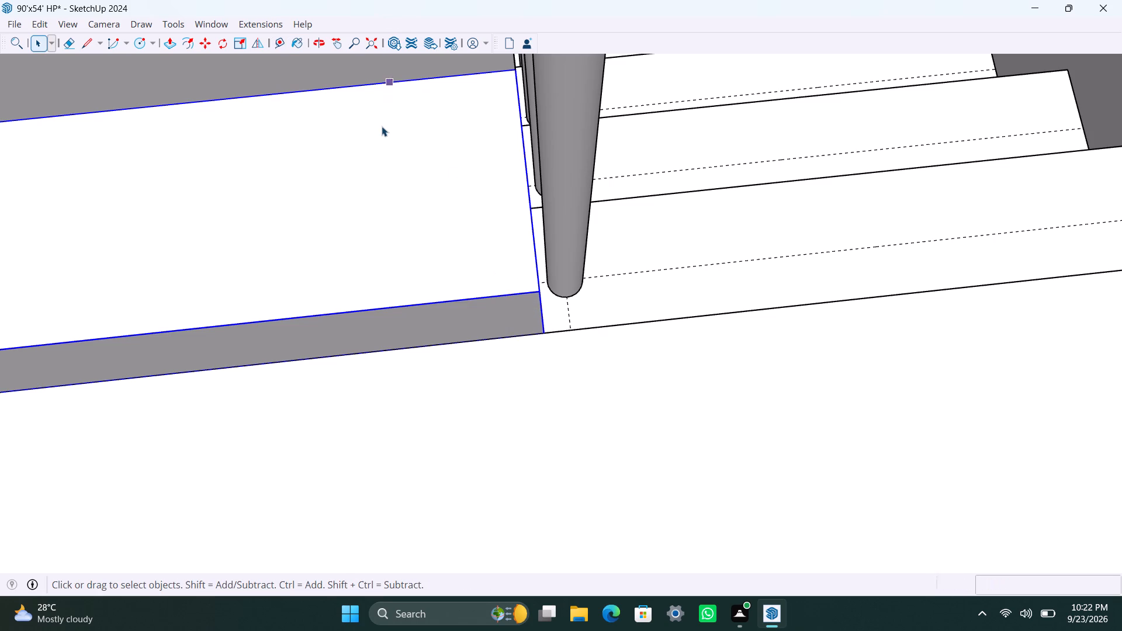
left_click(382, 132)
left_click(381, 131)
key("t")
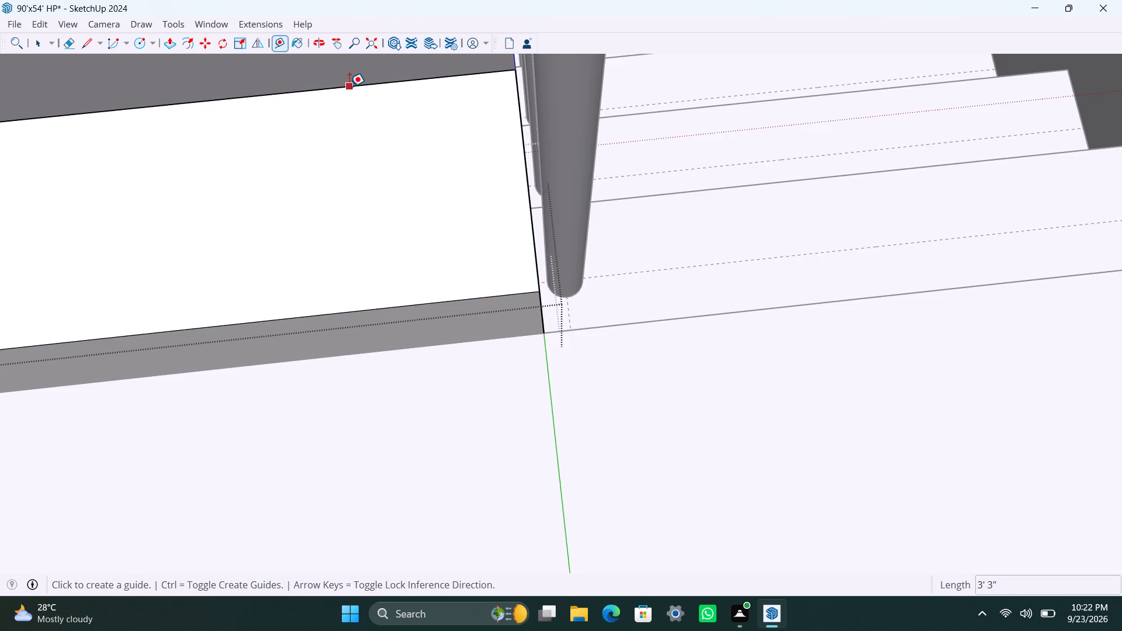
left_click_drag(349, 86, 349, 106)
type("4.5\"")
key("Return")
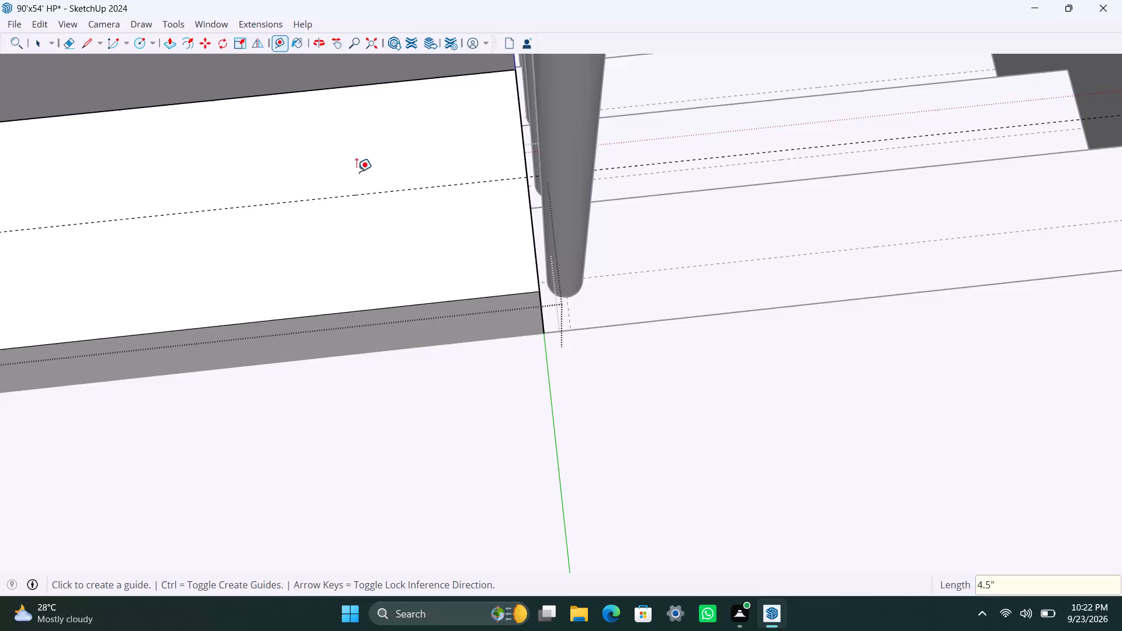
Place a guide on the upper flight's first tread 1.5" in from its side edge near the posts.
left_click(525, 130)
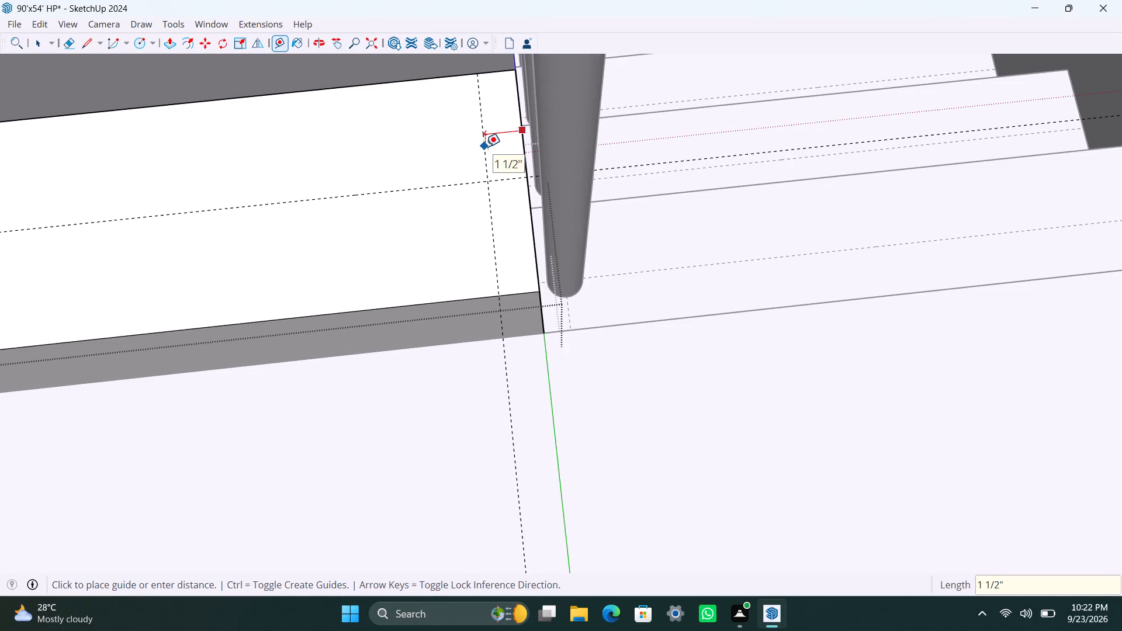
key("1")
type(".5\"")
key("Return")
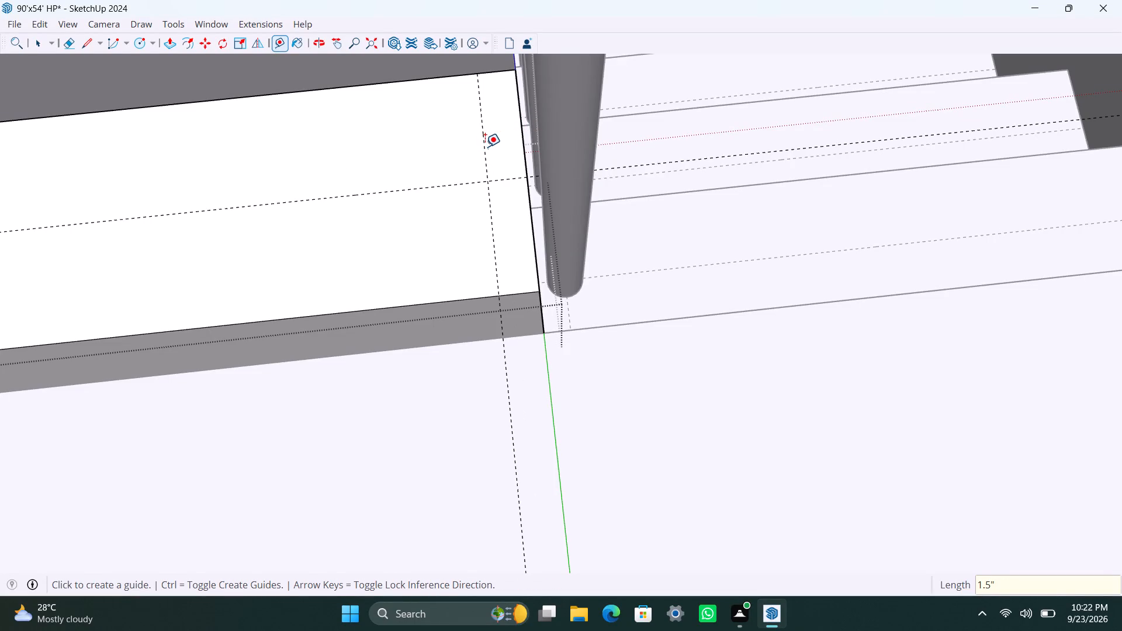
Draw a 1" radius circle at the guide intersection on the upper flight's first tread and make it a group.
key("c")
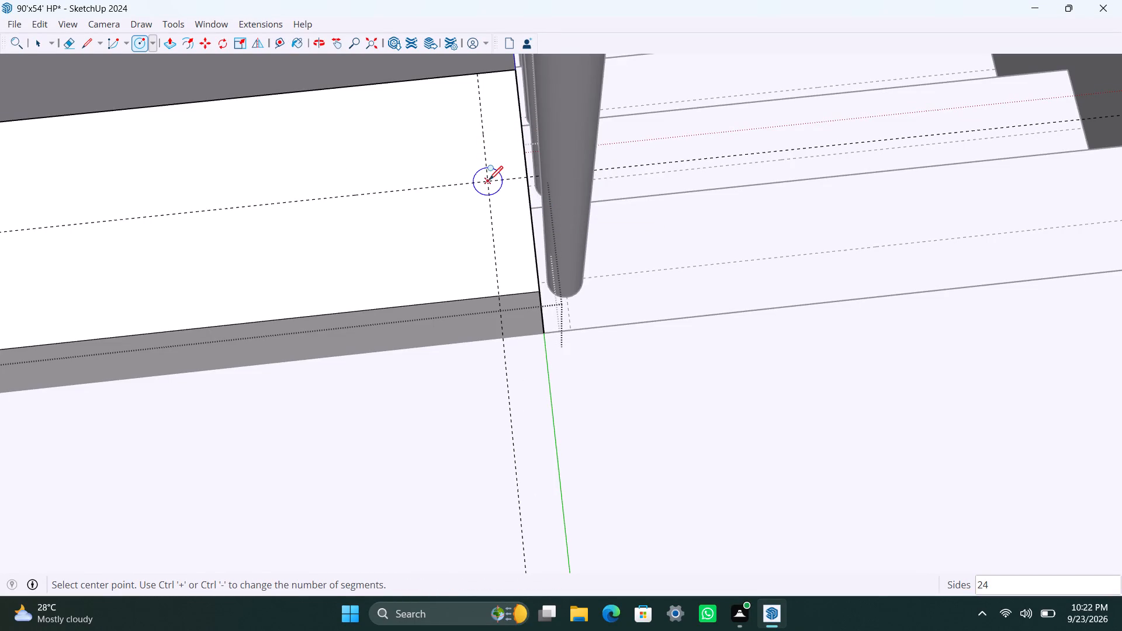
left_click(489, 179)
type("1\"")
key("Return")
key("space")
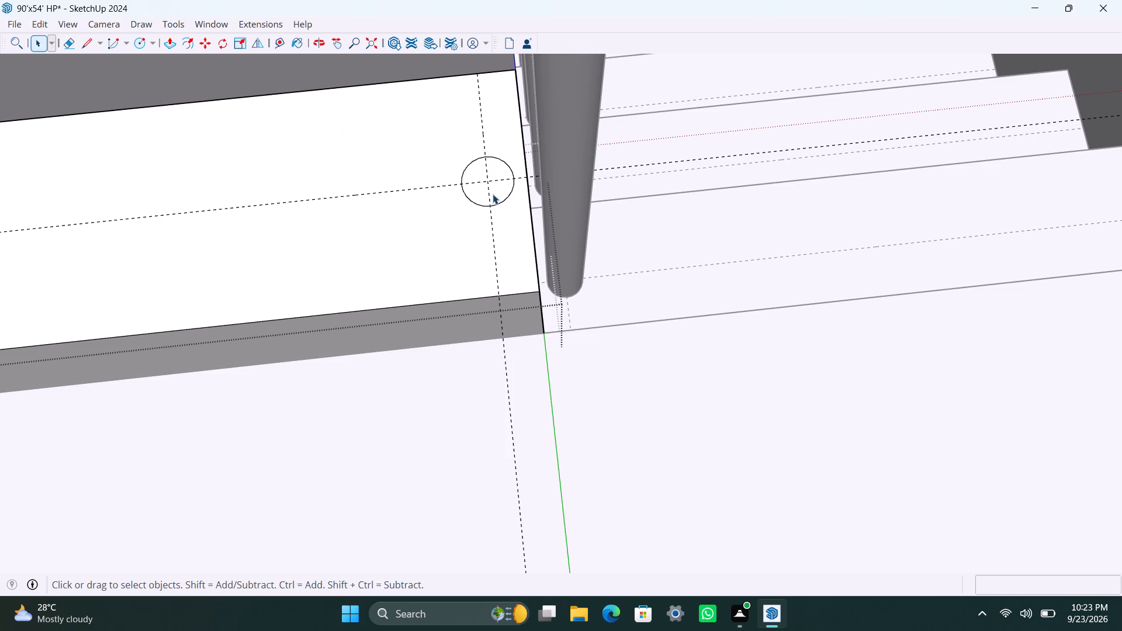
double_click(495, 194)
right_click(495, 194)
left_click(528, 331)
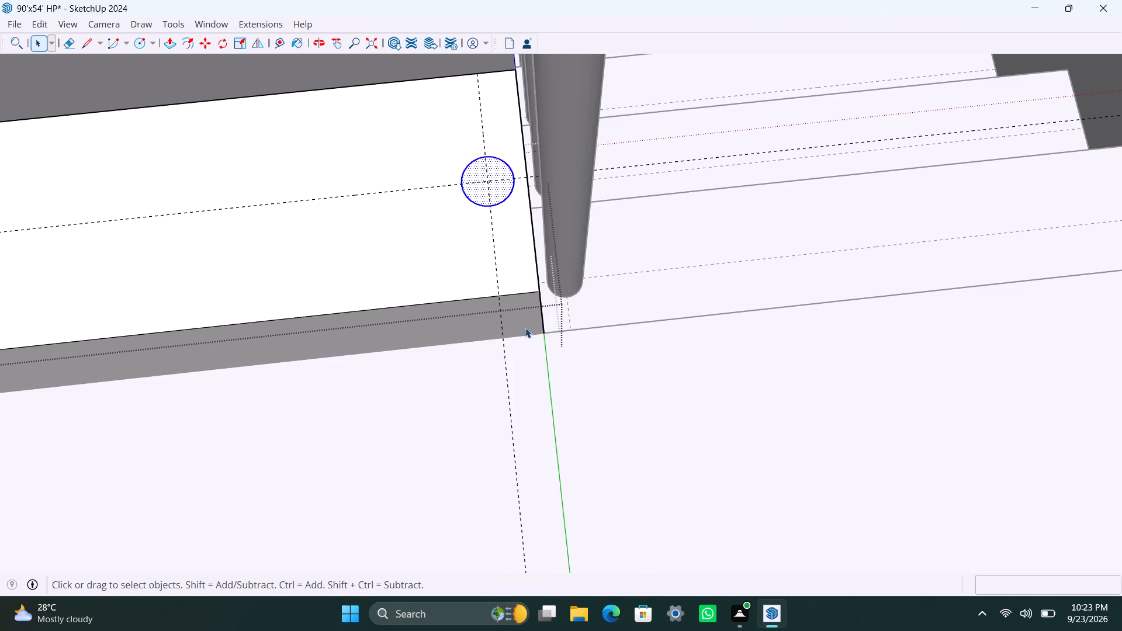
Push/Pull the grouped circle up 3' as a baluster post on the upper flight's first step.
scroll(491, 208, "up", 4)
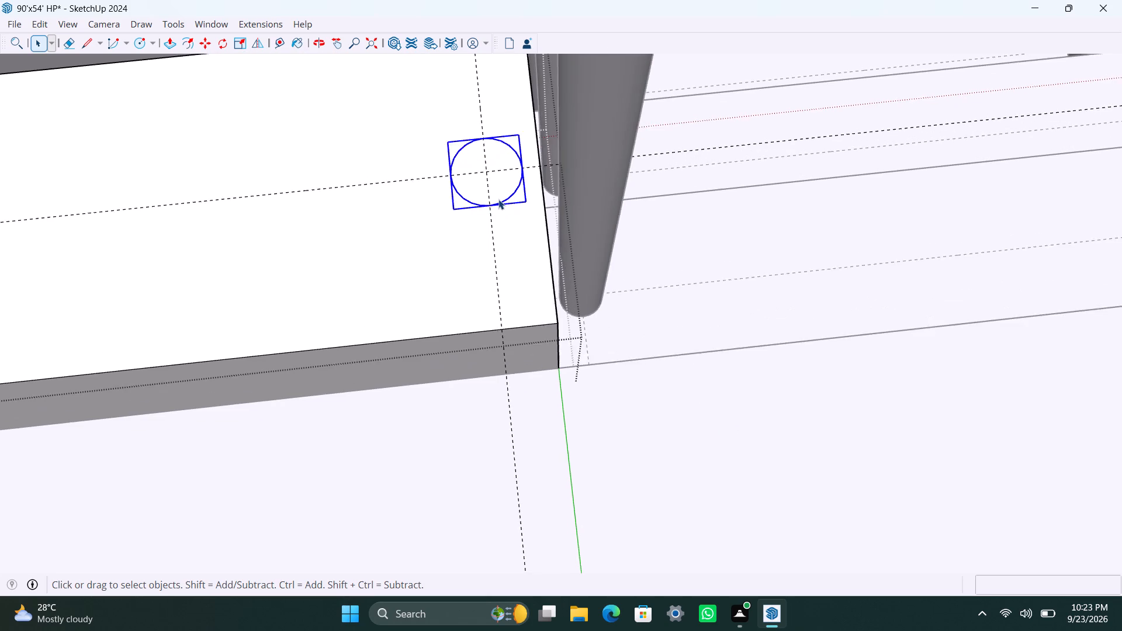
scroll(498, 199, "up", 2)
triple_click(498, 197)
key("p")
left_click(508, 179)
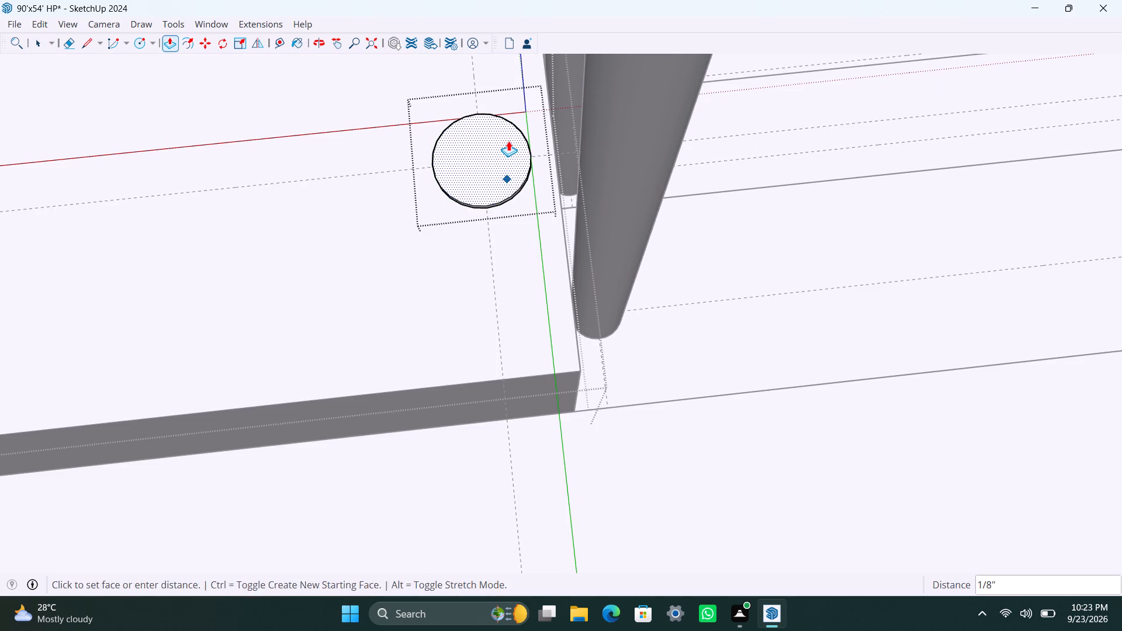
type("3'")
key("Return")
key("space")
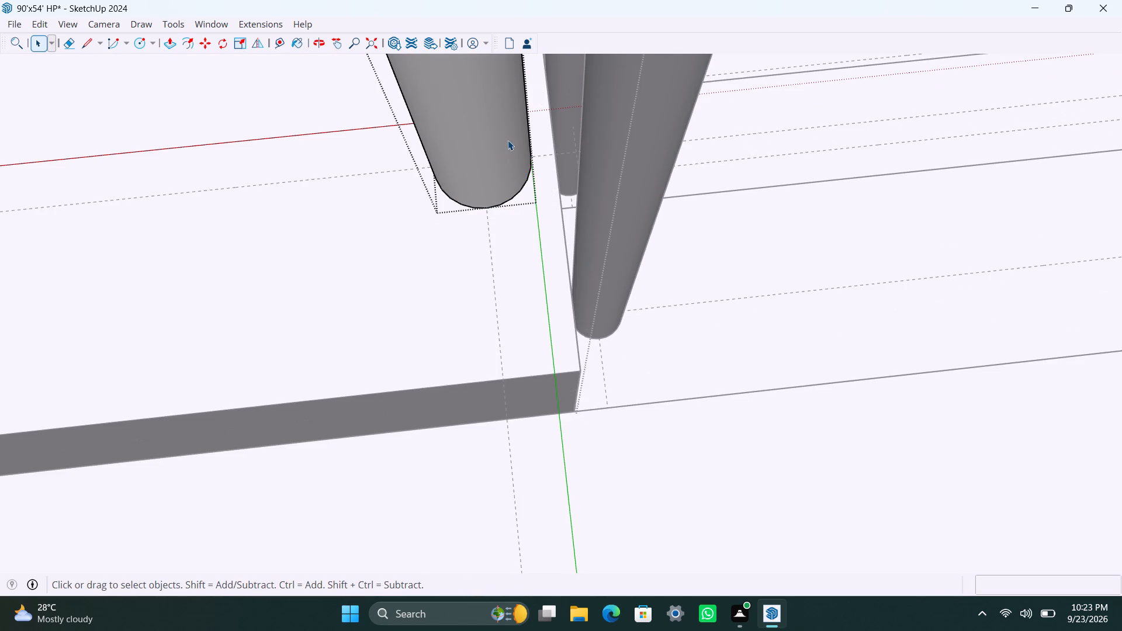
Leave the post's group, open the upper flight's second step and place a guide 4.5" in from its tread's back edge.
scroll(390, 189, "down", 20)
scroll(390, 189, "down", 1)
middle_click_drag(386, 233, 446, 300)
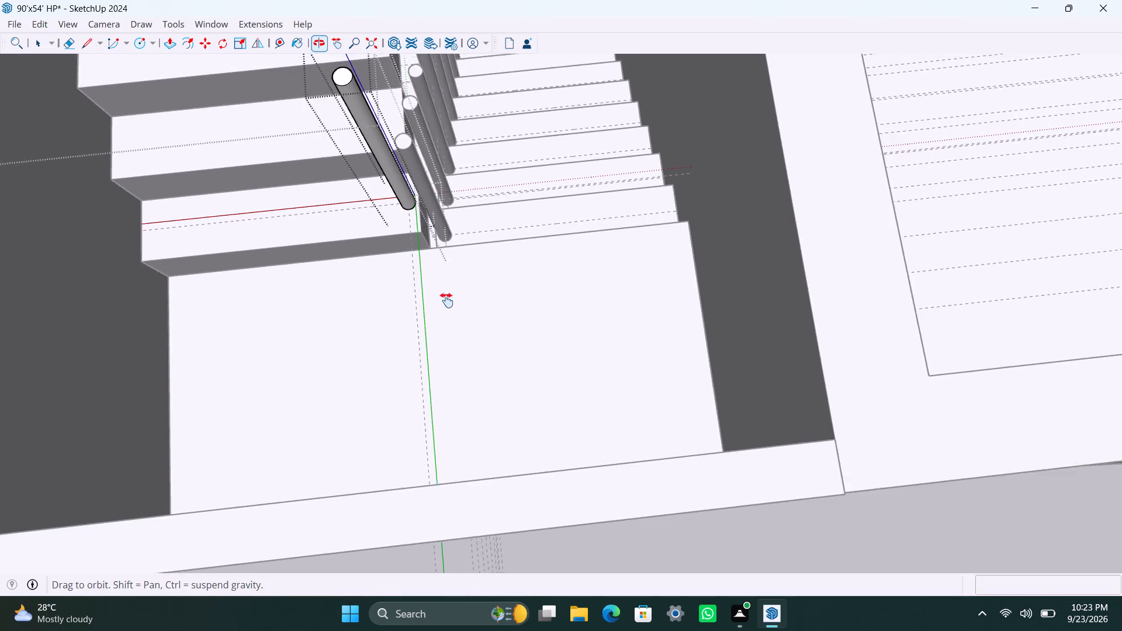
middle_click_drag(446, 300, 514, 396)
left_click(377, 321)
left_click(380, 314)
triple_click(386, 313)
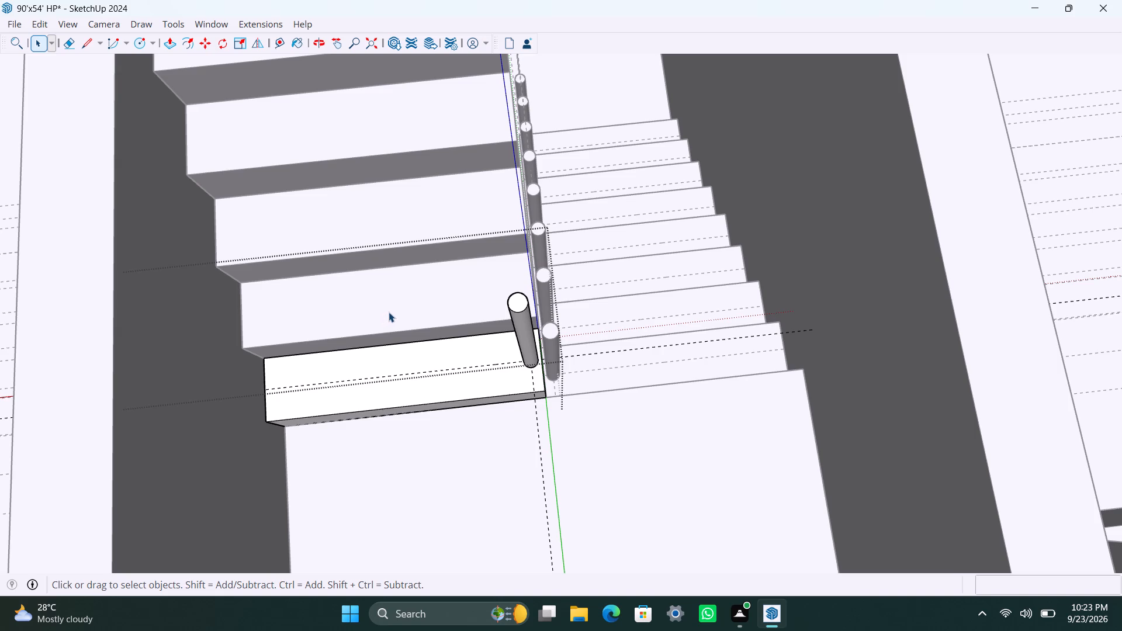
scroll(387, 309, "up", 1)
key("t")
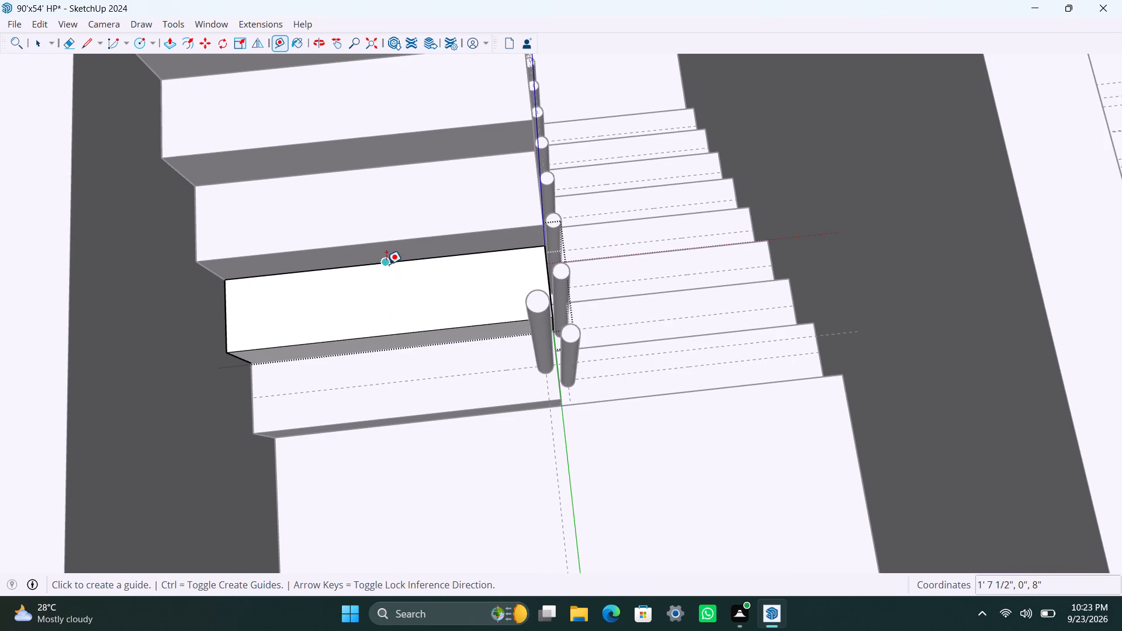
left_click(386, 264)
type("4.5\"")
key("Return")
key("space")
Place a guide on the upper flight's second tread 1.5" in from its side edge near the posts.
scroll(404, 307, "up", 4)
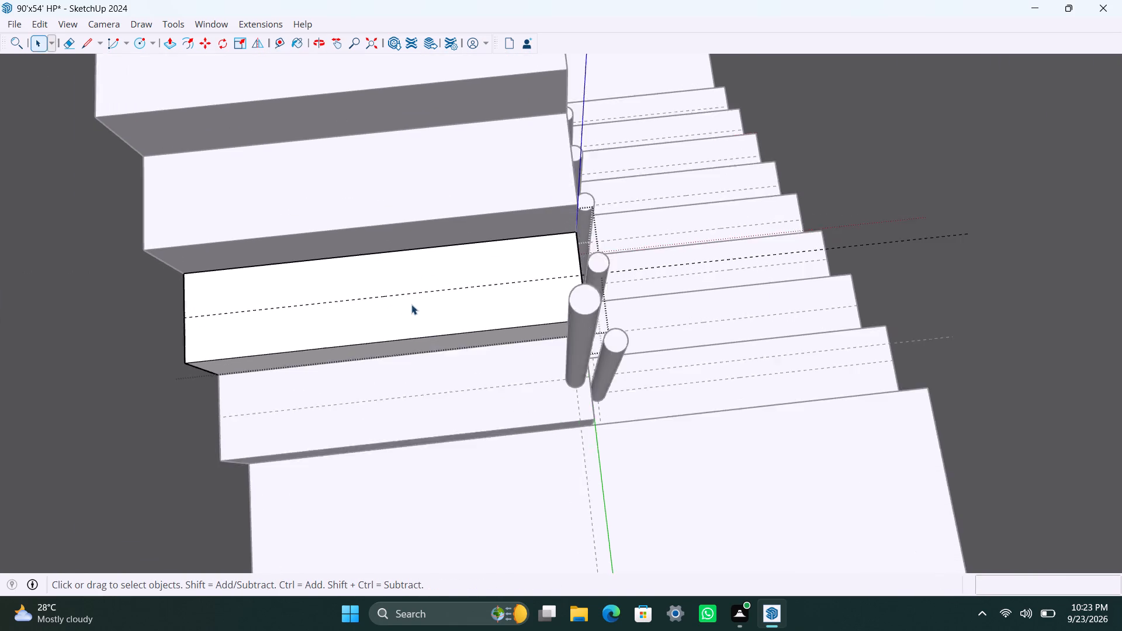
middle_click_drag(483, 328, 553, 325)
scroll(594, 256, "up", 4)
key("t")
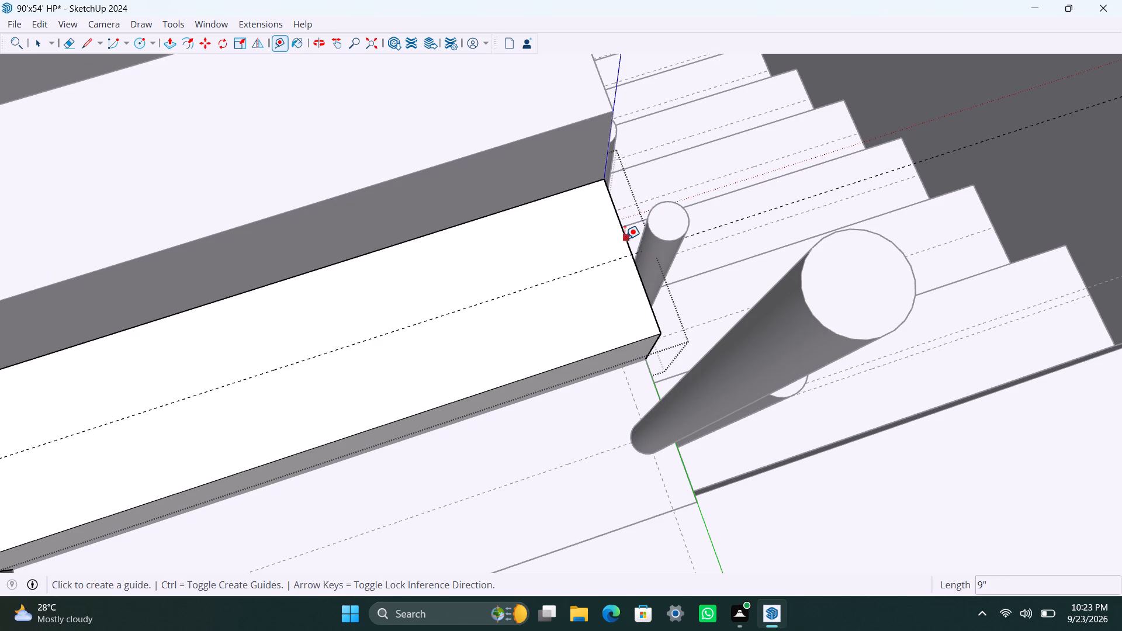
left_click_drag(625, 239, 618, 242)
type("1.5\"")
key("Return")
Draw a 1" radius circle at the guide intersection on the upper flight's second tread and make it a group.
key("c")
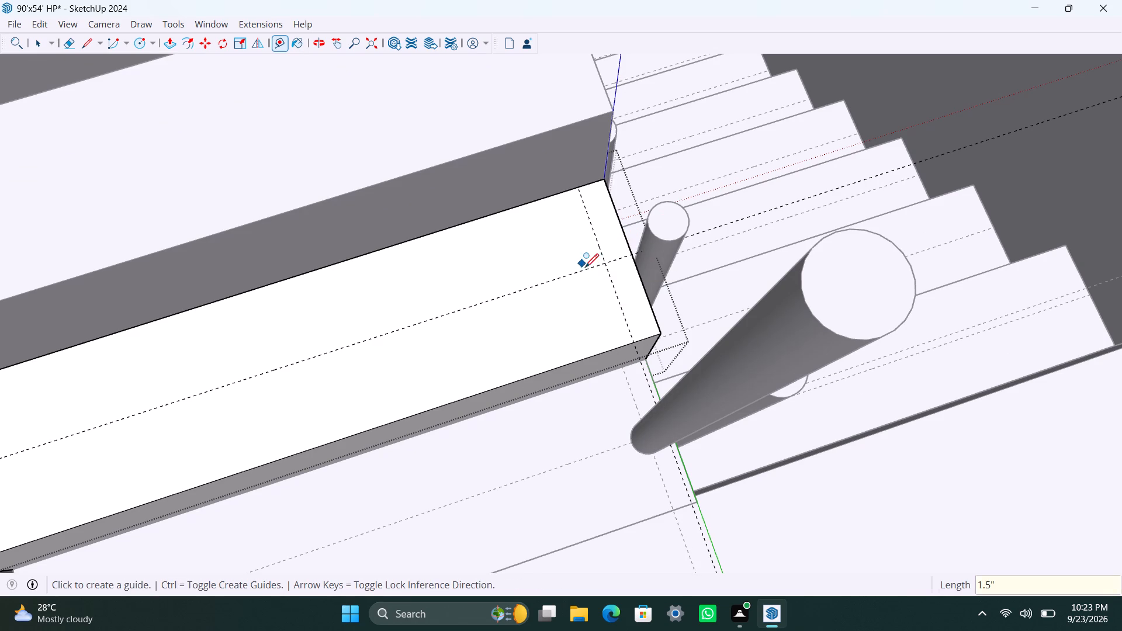
left_click(608, 264)
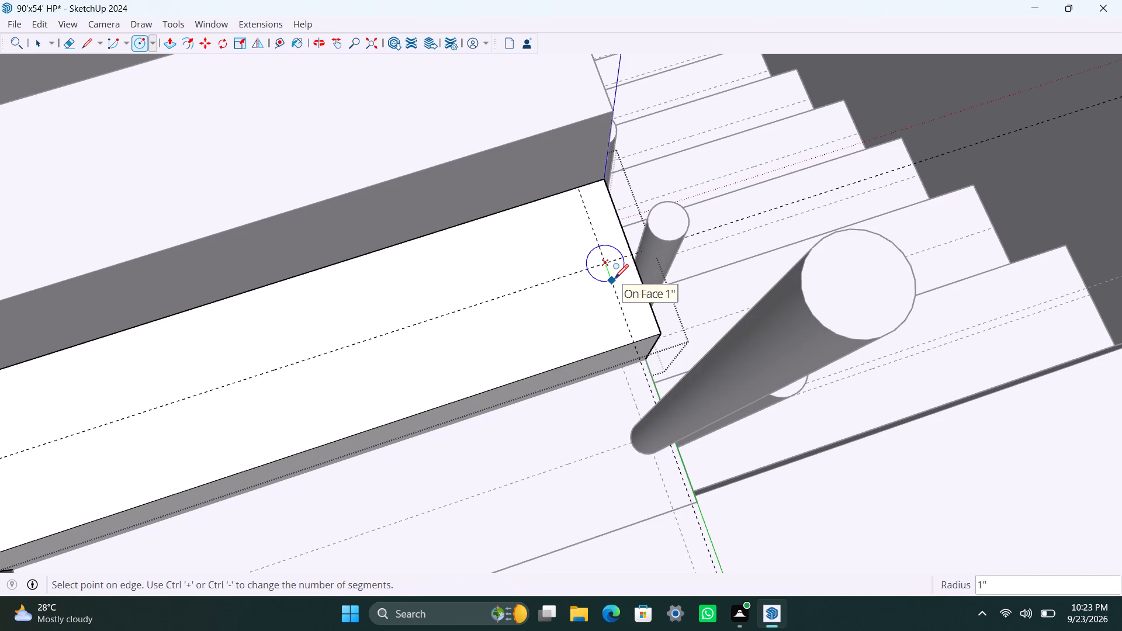
type("1\"")
key("Return")
key("space")
scroll(601, 279, "up", 2)
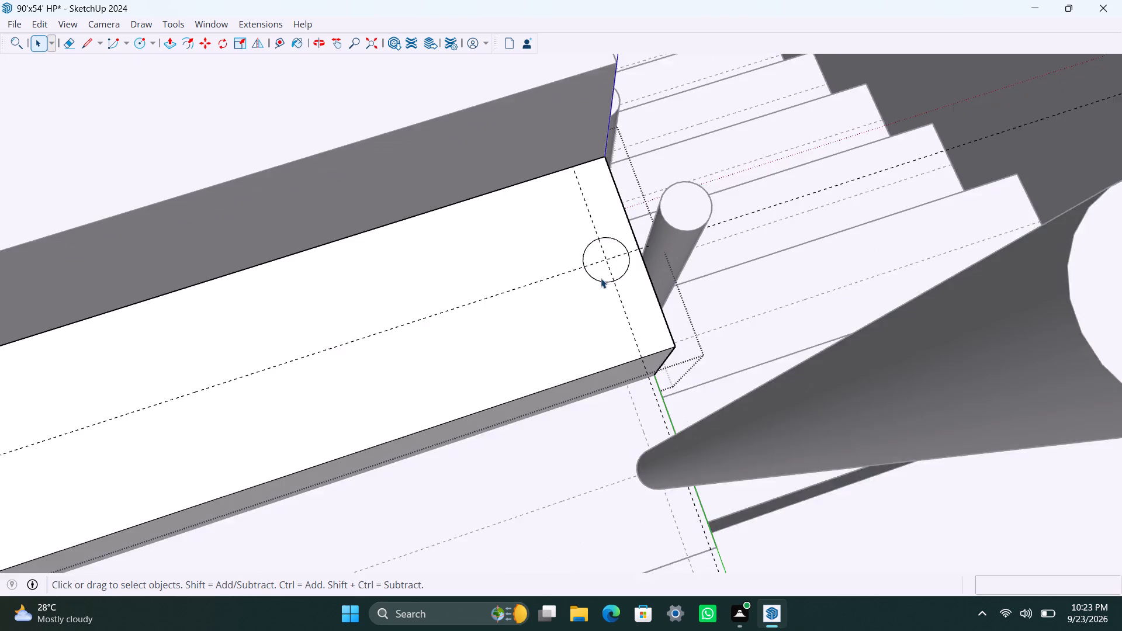
scroll(601, 278, "up", 4)
double_click(605, 274)
right_click(605, 274)
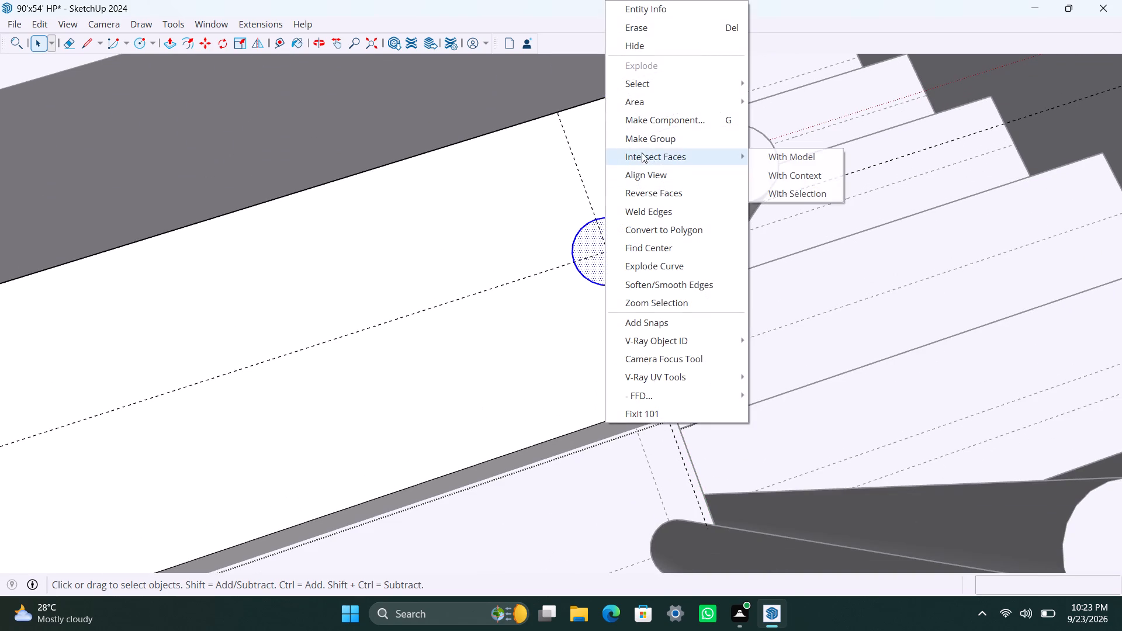
left_click(647, 143)
Push/Pull the grouped circle up 3' as a baluster post on the upper flight's second step.
scroll(614, 264, "up", 2)
triple_click(589, 271)
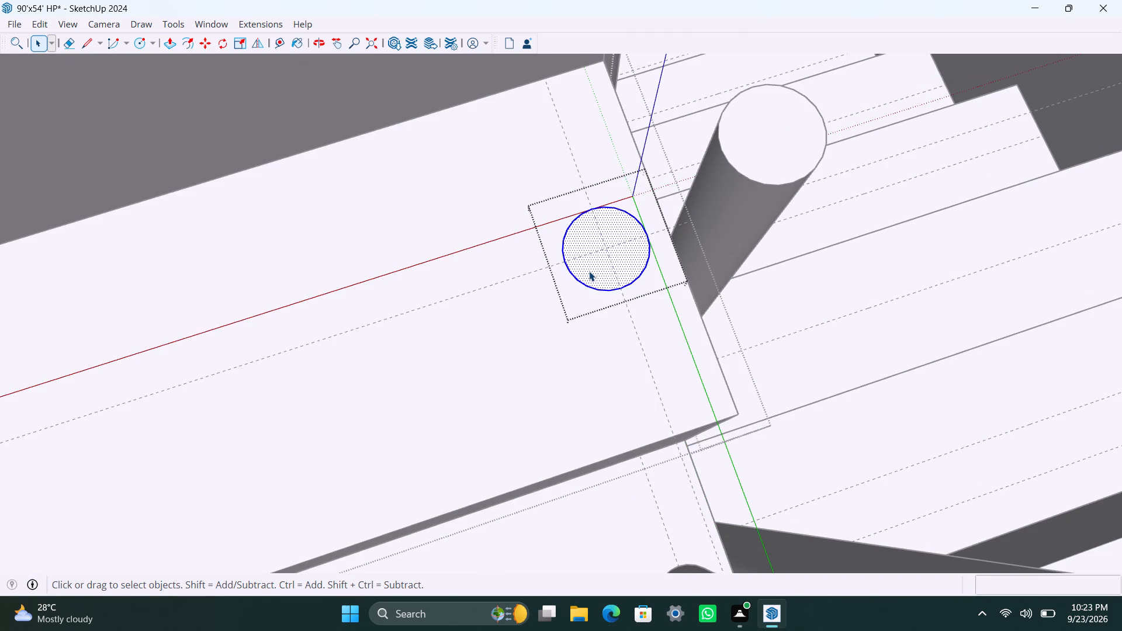
key("p")
left_click_drag(588, 271, 589, 263)
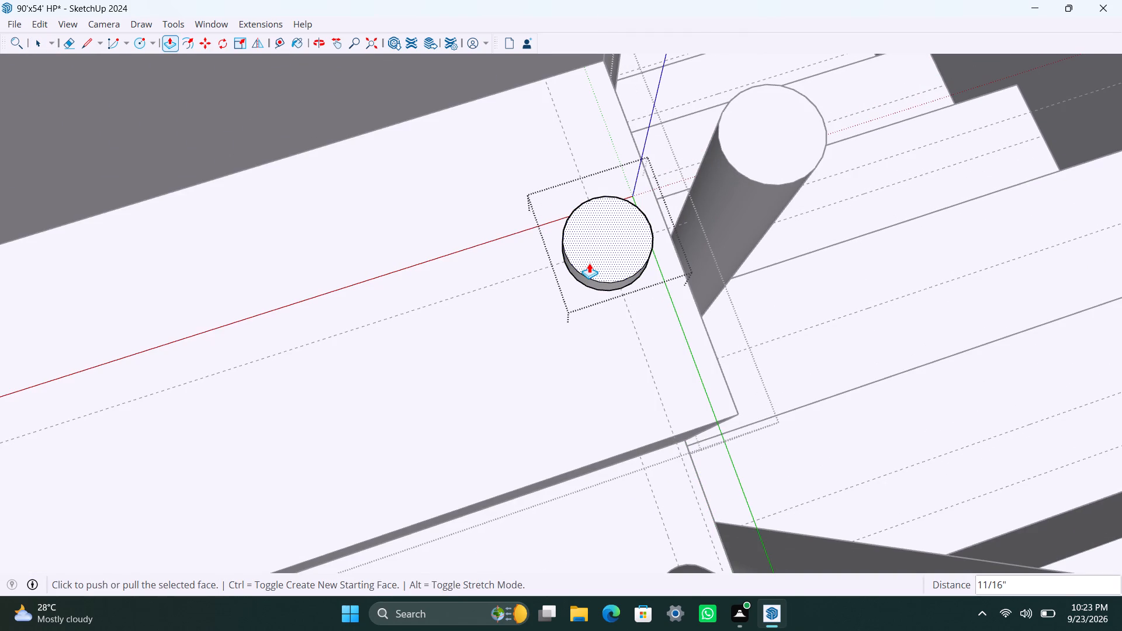
type("3'")
key("Return")
key("space")
scroll(282, 408, "down", 15)
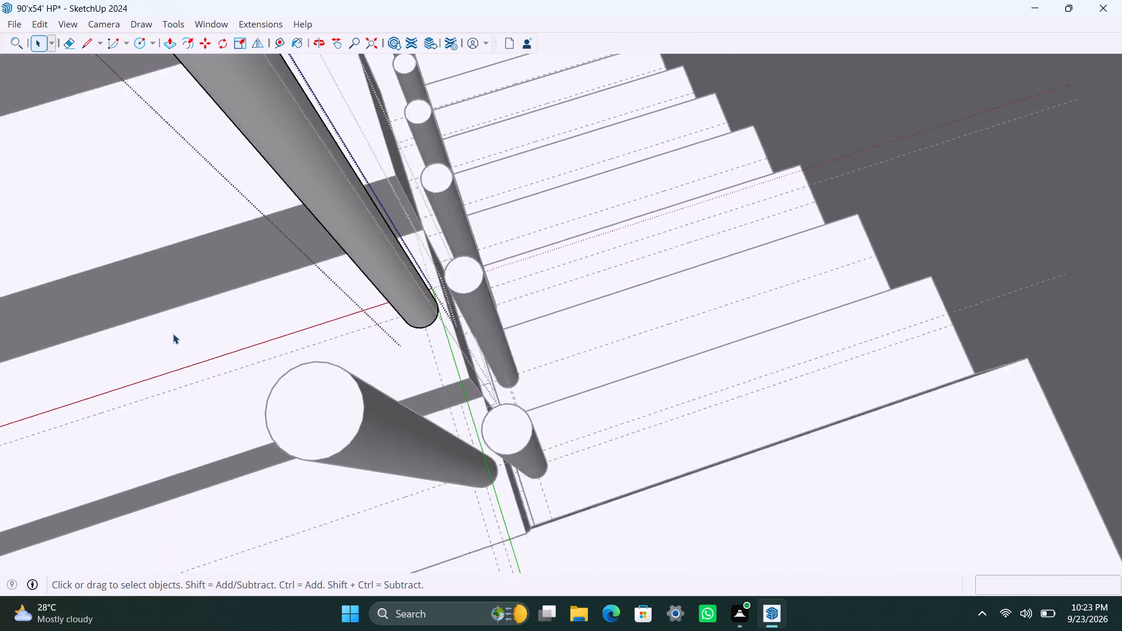
Leave the post's group, open the upper flight's third step and place a guide 4.5" in from its tread's back edge.
scroll(173, 334, "down", 2)
middle_click_drag(180, 350, 370, 456, "shift")
double_click(296, 364)
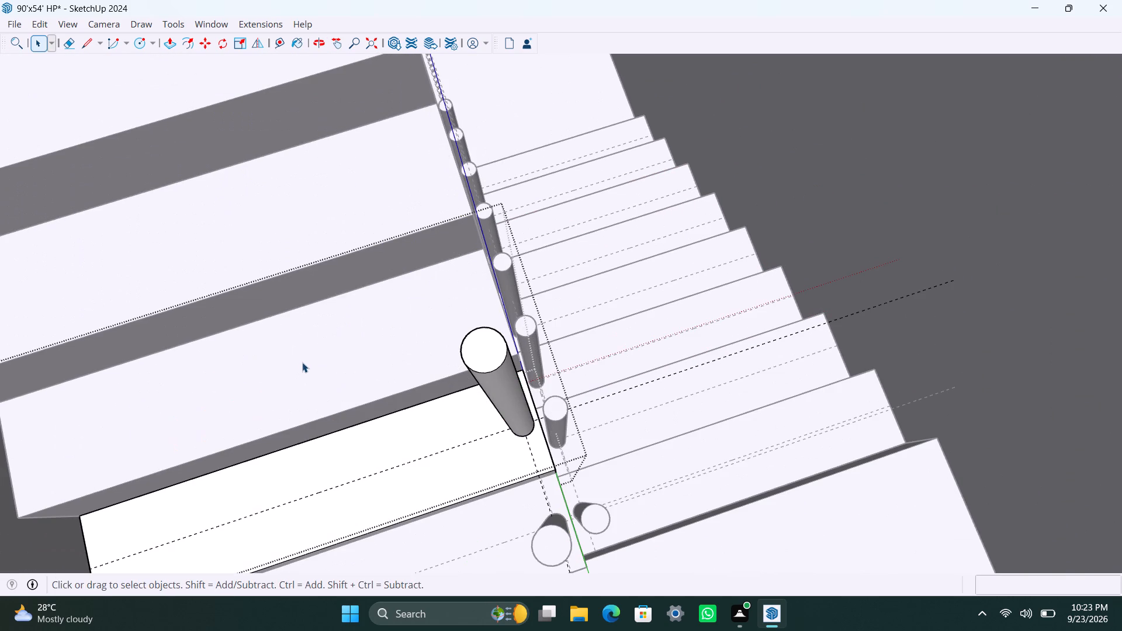
left_click(307, 355)
scroll(305, 348, "down", 3)
middle_click_drag(309, 348, 430, 339, "shift")
left_click(423, 340)
left_click(388, 354)
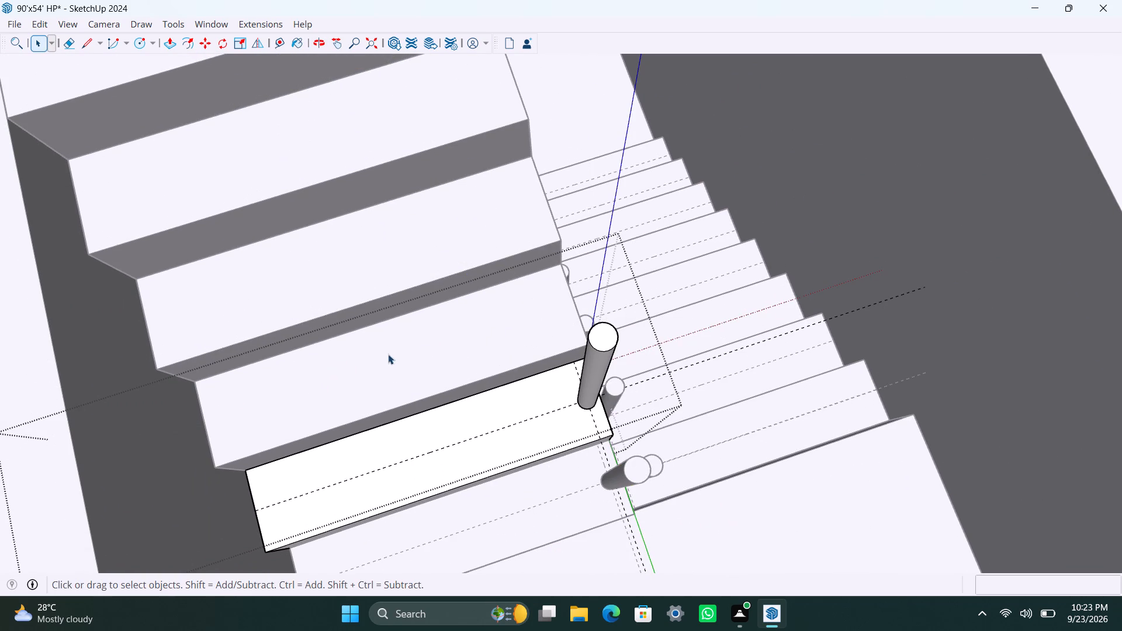
left_click(315, 379)
double_click(319, 386)
left_click(349, 385)
left_click(407, 431)
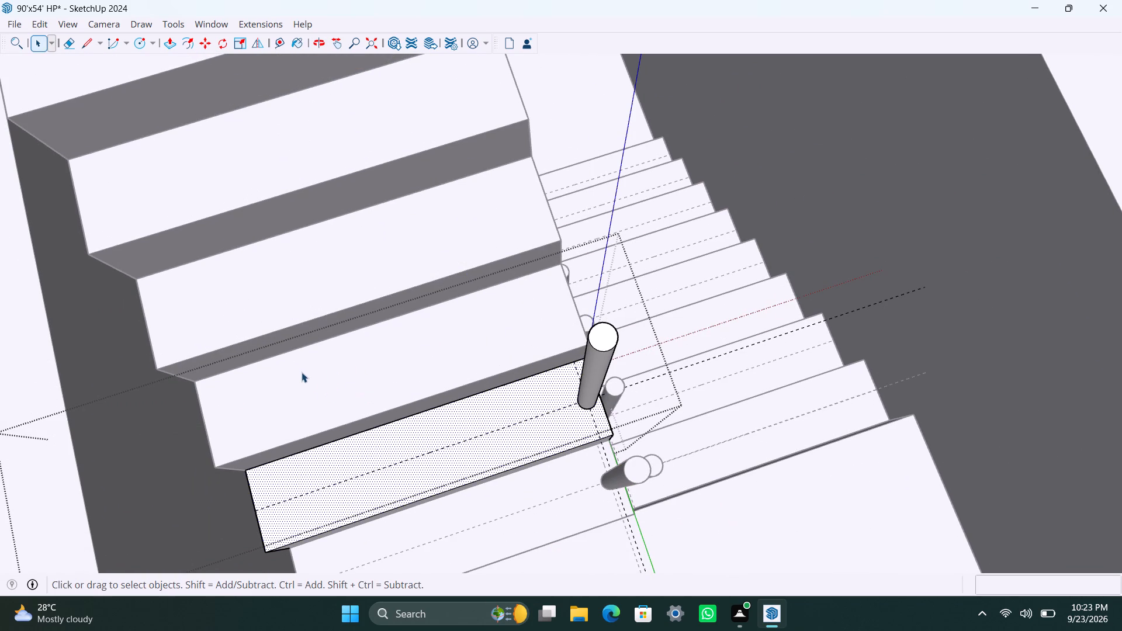
triple_click(296, 367)
key("t")
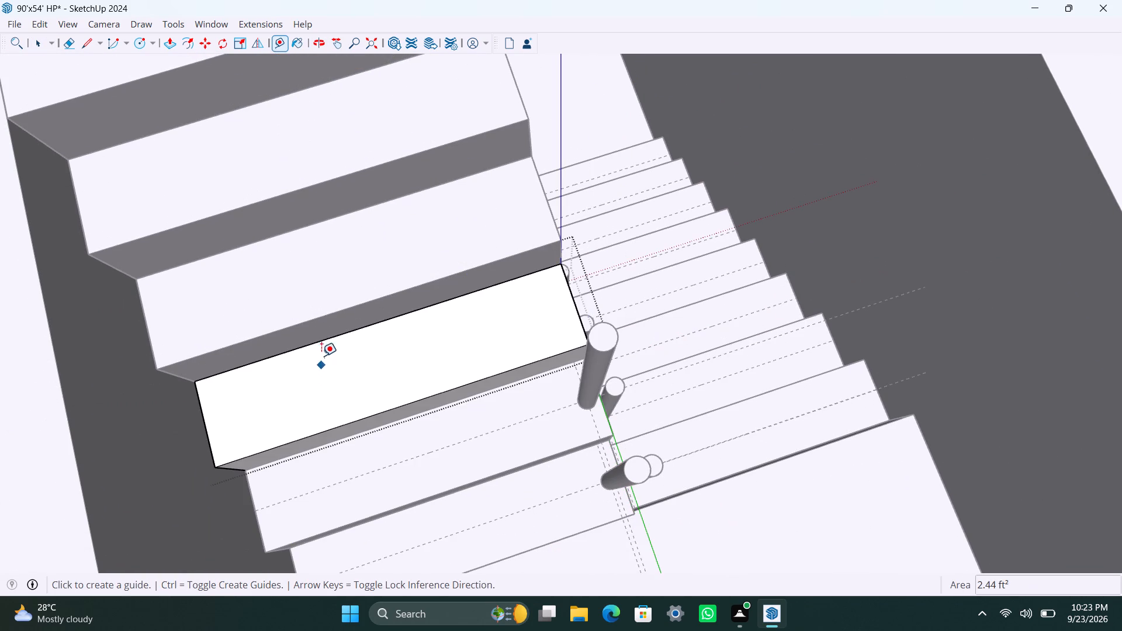
left_click_drag(342, 331, 344, 337)
type("4.5\"")
key("Return")
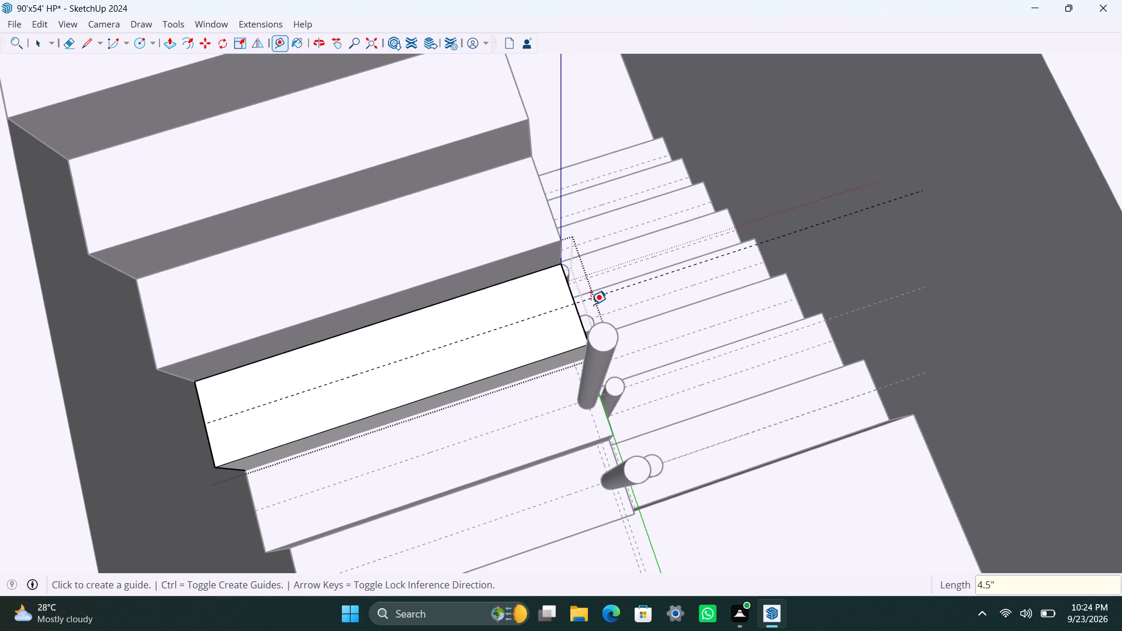
Place a guide on the upper flight's third tread 1.5" in from its side edge near the posts.
left_click(579, 321)
type("1.5\"")
key("Return")
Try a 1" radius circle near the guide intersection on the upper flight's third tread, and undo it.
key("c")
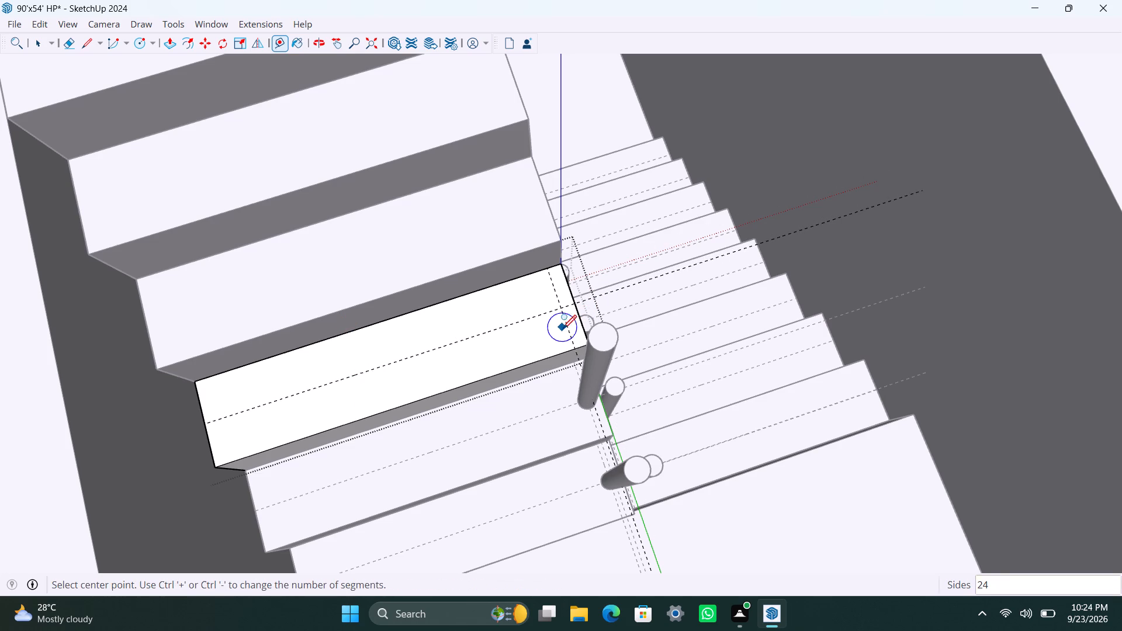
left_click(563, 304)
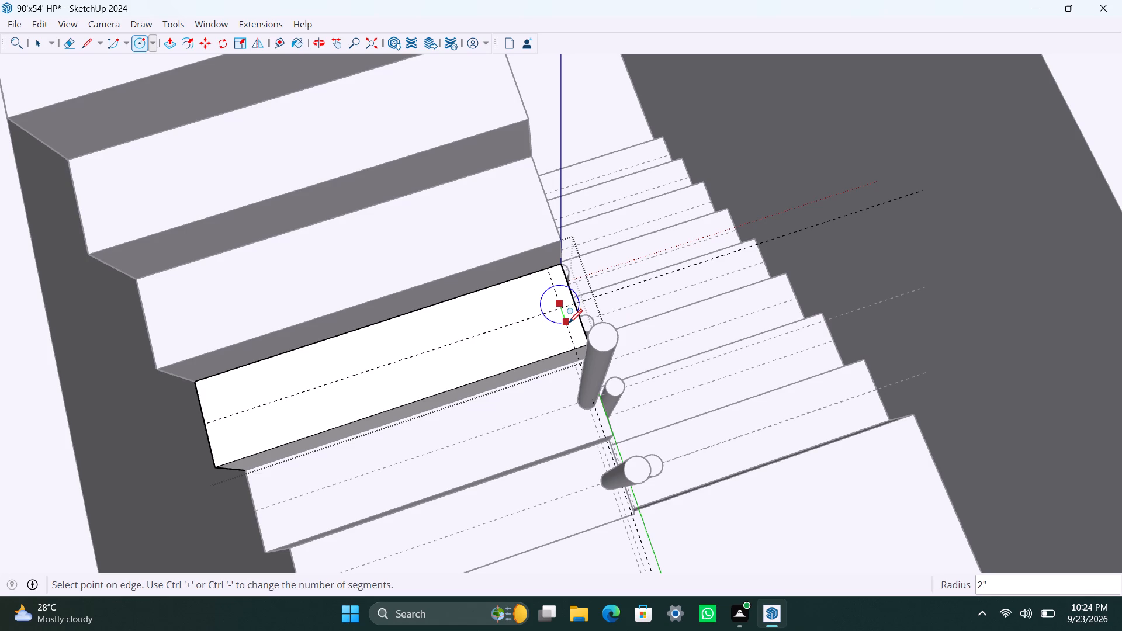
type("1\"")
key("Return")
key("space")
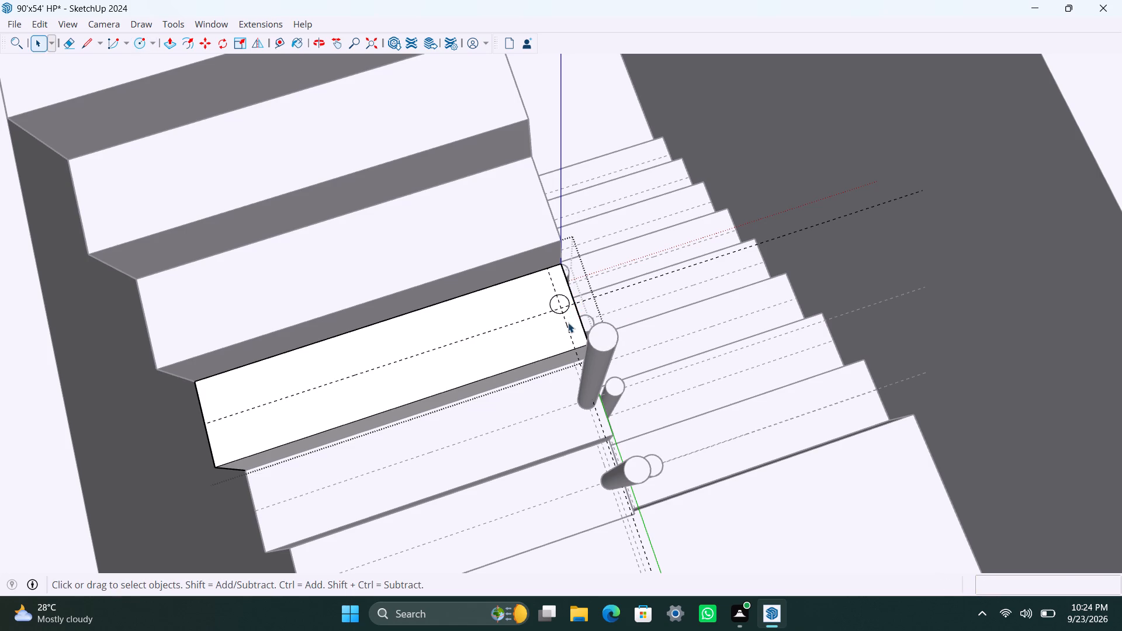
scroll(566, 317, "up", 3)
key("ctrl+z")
Draw a 1" radius circle exactly at the guide intersection on the upper flight's third tread and make it a group.
scroll(557, 297, "up", 5)
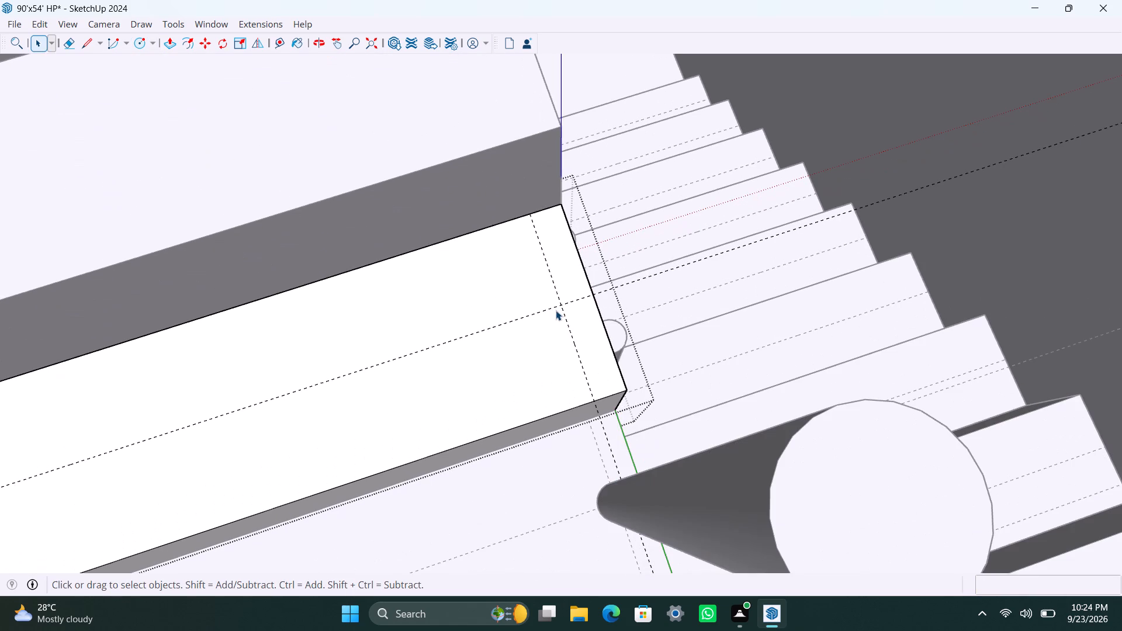
key("c")
left_click(563, 303)
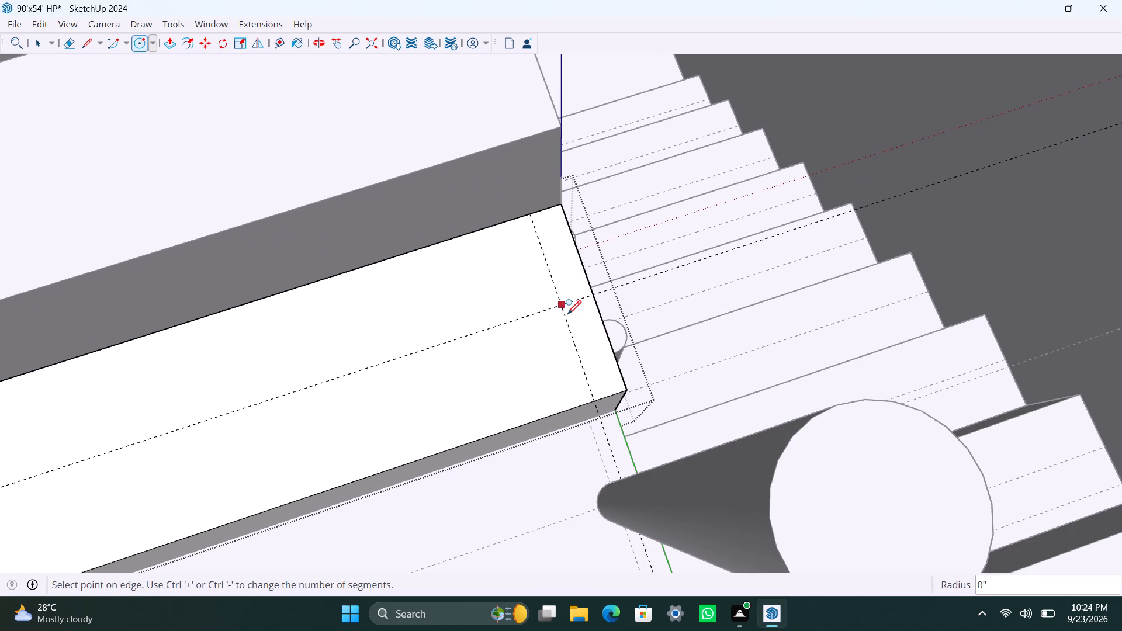
type("1\"")
key("Return")
key("space")
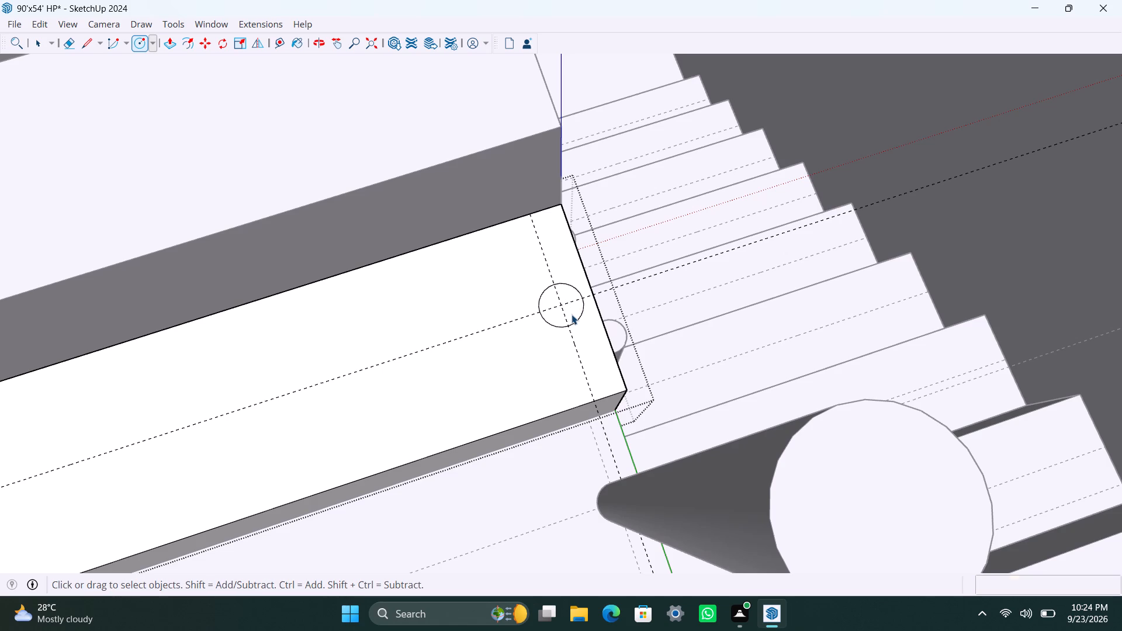
double_click(572, 315)
right_click(572, 315)
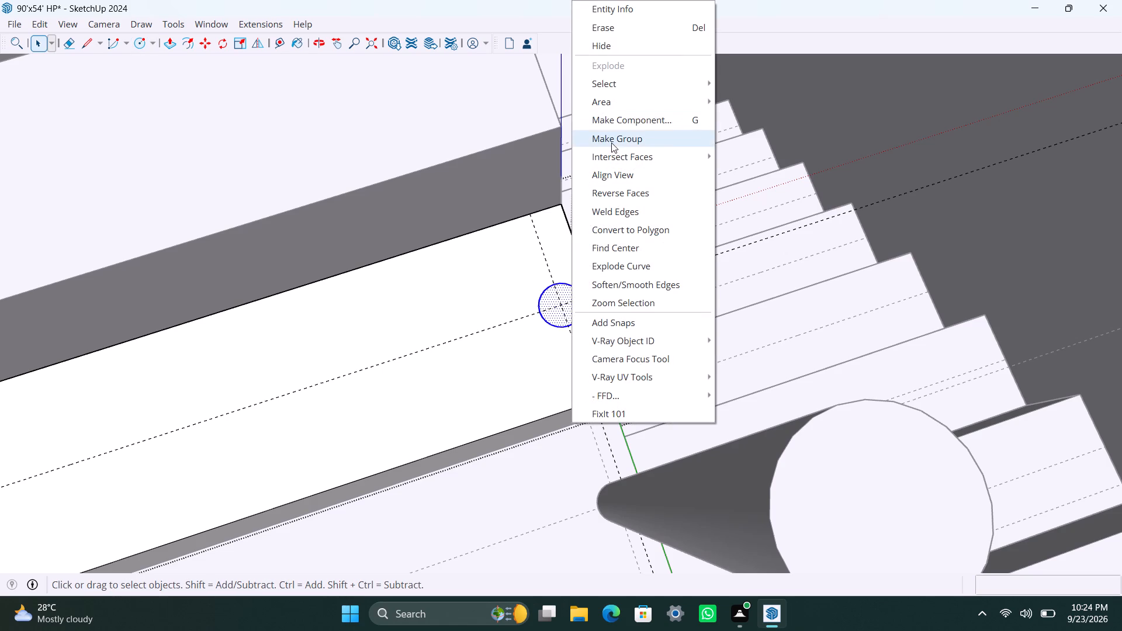
left_click(612, 143)
Push/Pull the grouped circle up 3' as a baluster post on the upper flight's third step.
scroll(575, 317, "up", 3)
triple_click(573, 317)
key("p")
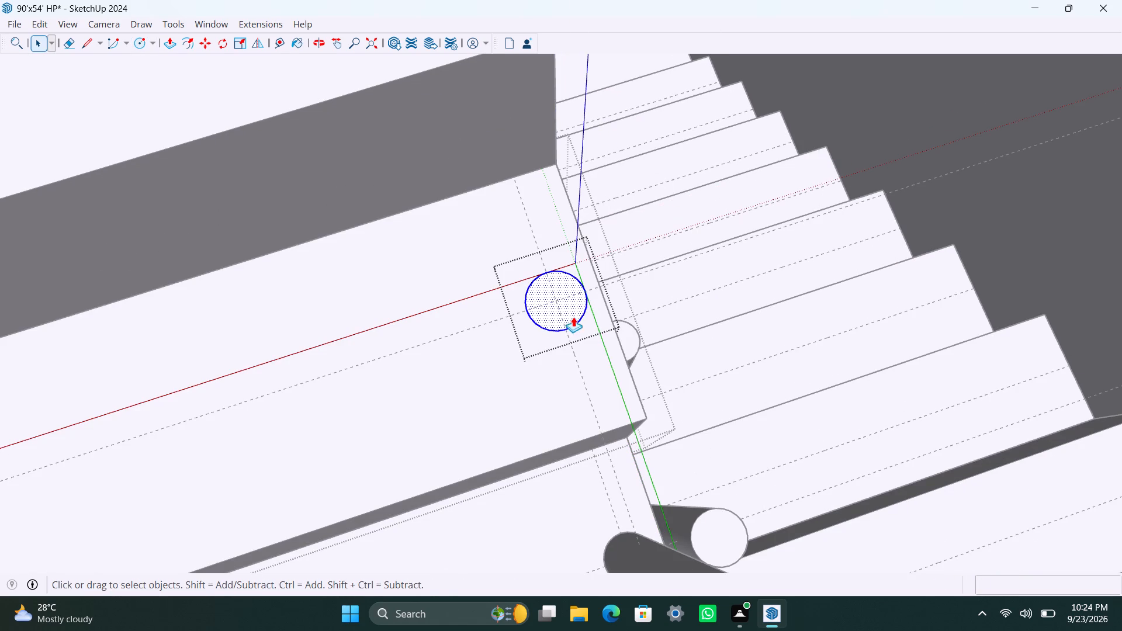
left_click_drag(573, 316, 576, 285)
type("3'")
key("Return")
key("space")
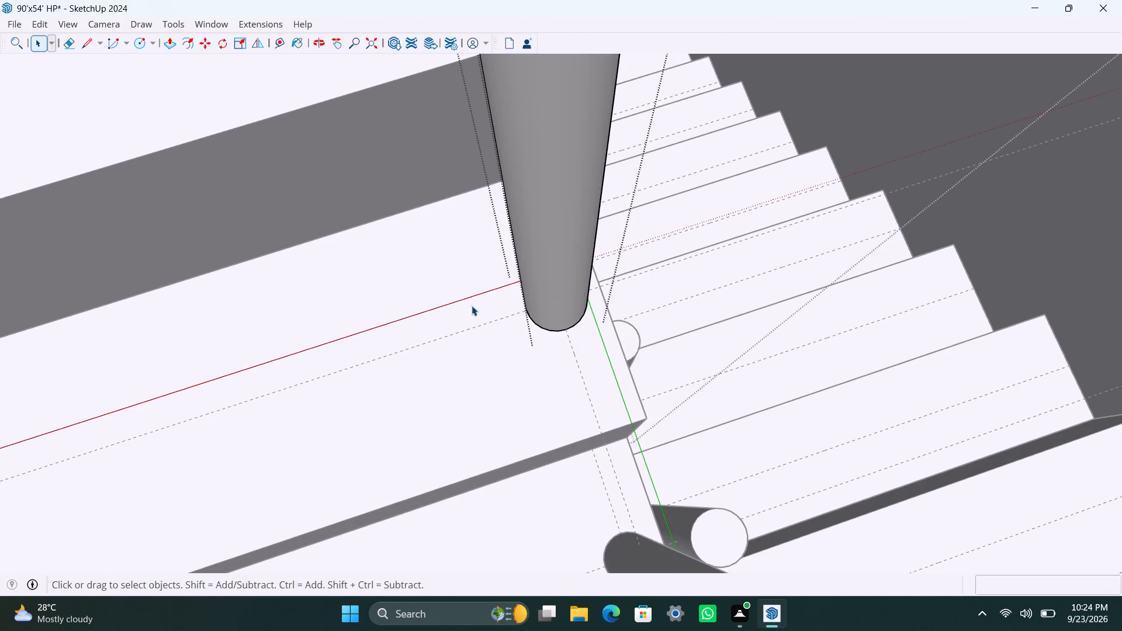
Leave the post's group, open the upper flight's fourth step and place a guide 4.5" in from its tread's back edge.
scroll(280, 352, "down", 16)
middle_click_drag(336, 356, 506, 342, "shift")
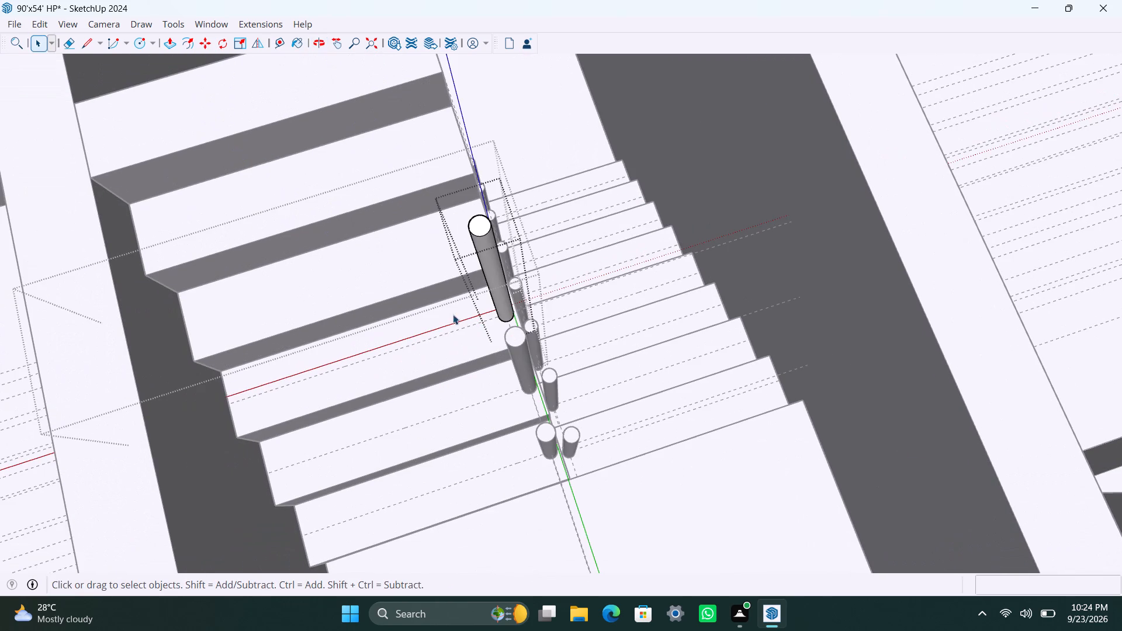
left_click(358, 293)
left_click(393, 293)
left_click(389, 291)
double_click(369, 289)
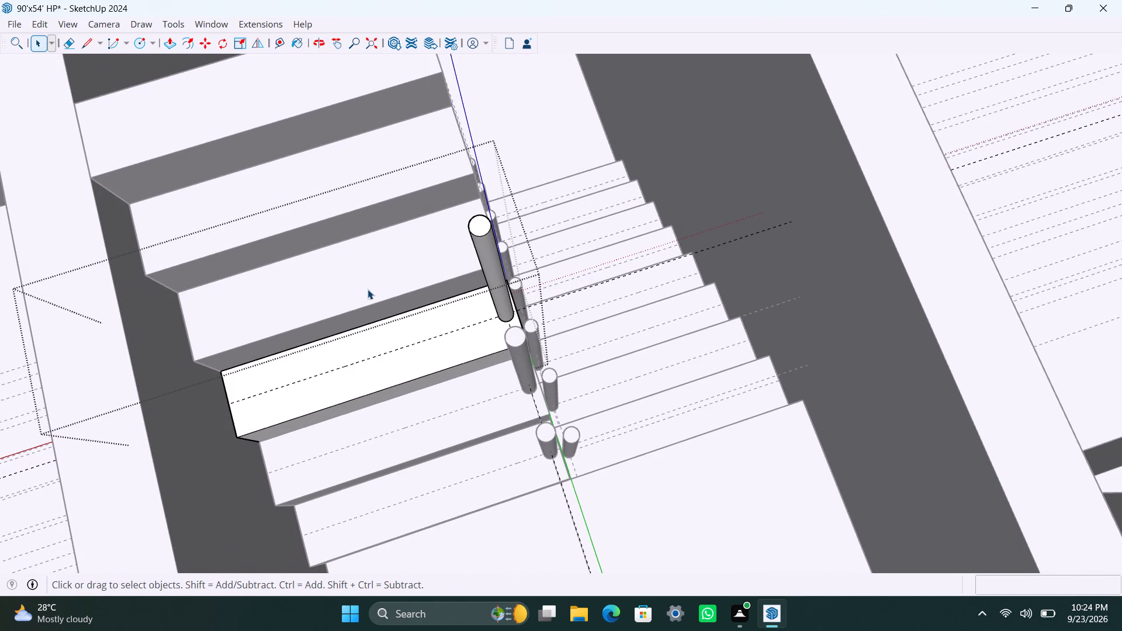
left_click(331, 282)
left_click(521, 147)
left_click(372, 270)
double_click(347, 273)
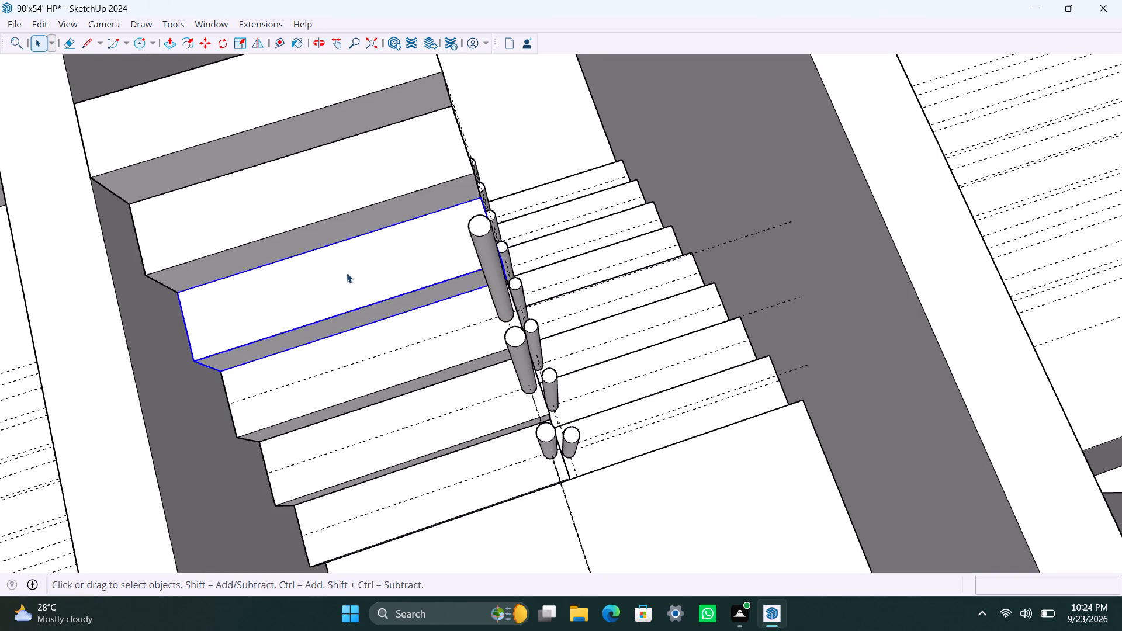
scroll(334, 273, "up", 1)
middle_click_drag(331, 274, 424, 270)
scroll(421, 269, "up", 2)
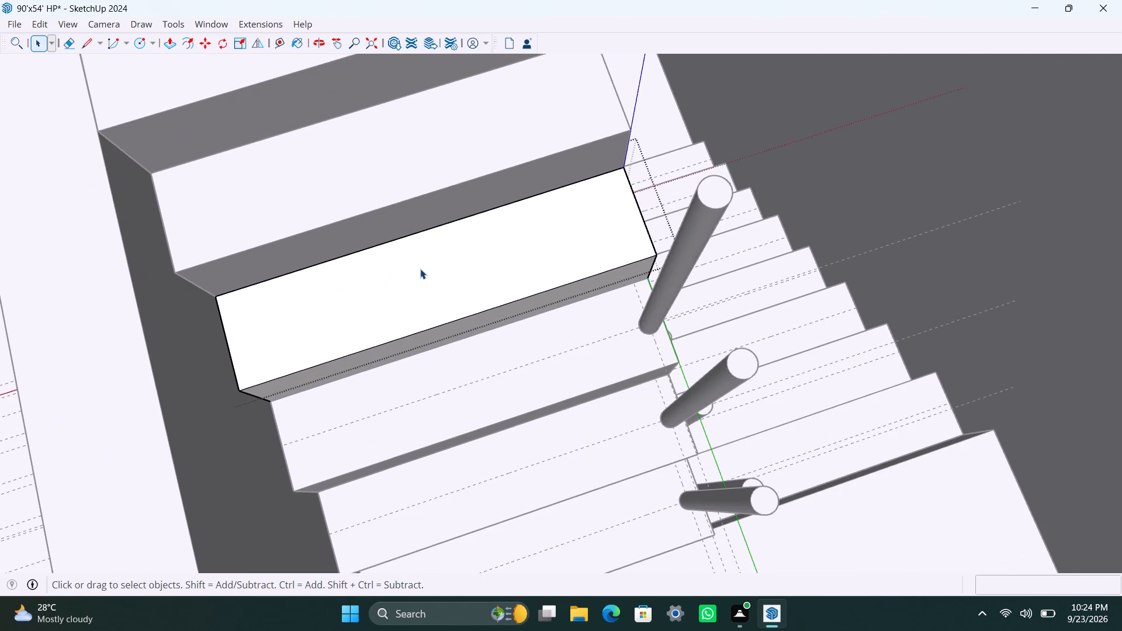
key("t")
left_click(401, 241)
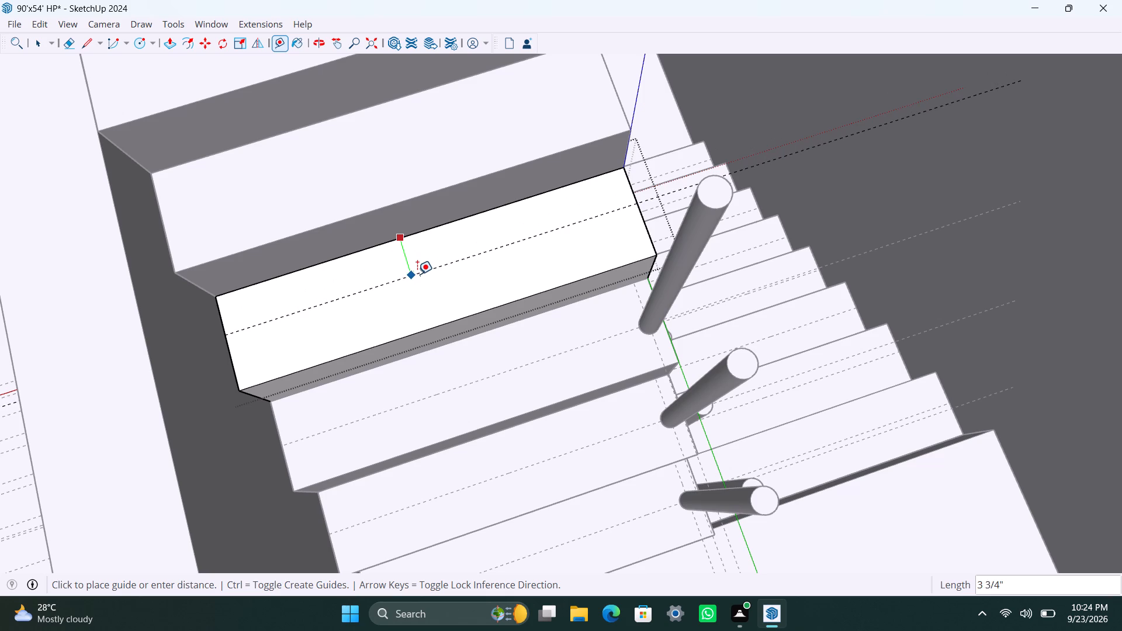
type("4.5\"")
key("Return")
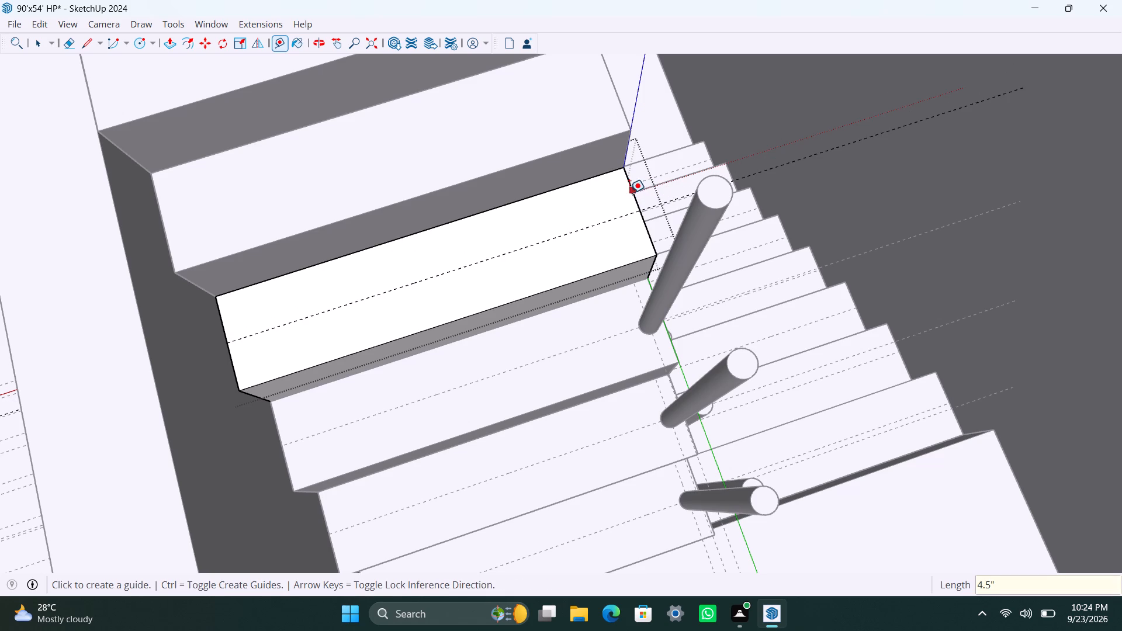
Place a guide on the upper flight's fourth tread 1.5" in from its side edge near the posts.
left_click(629, 193)
type("1.5\"")
key("Return")
Draw a 1" radius circle at the guide intersection on the upper flight's fourth tread and make it a group.
key("c")
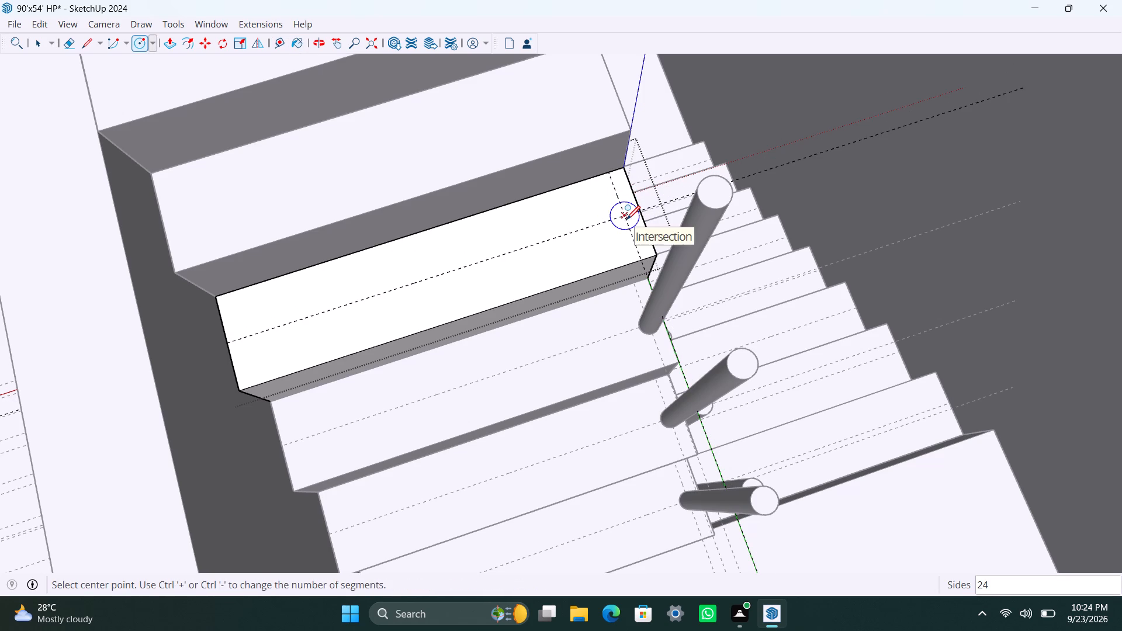
left_click(626, 219)
type("1\"")
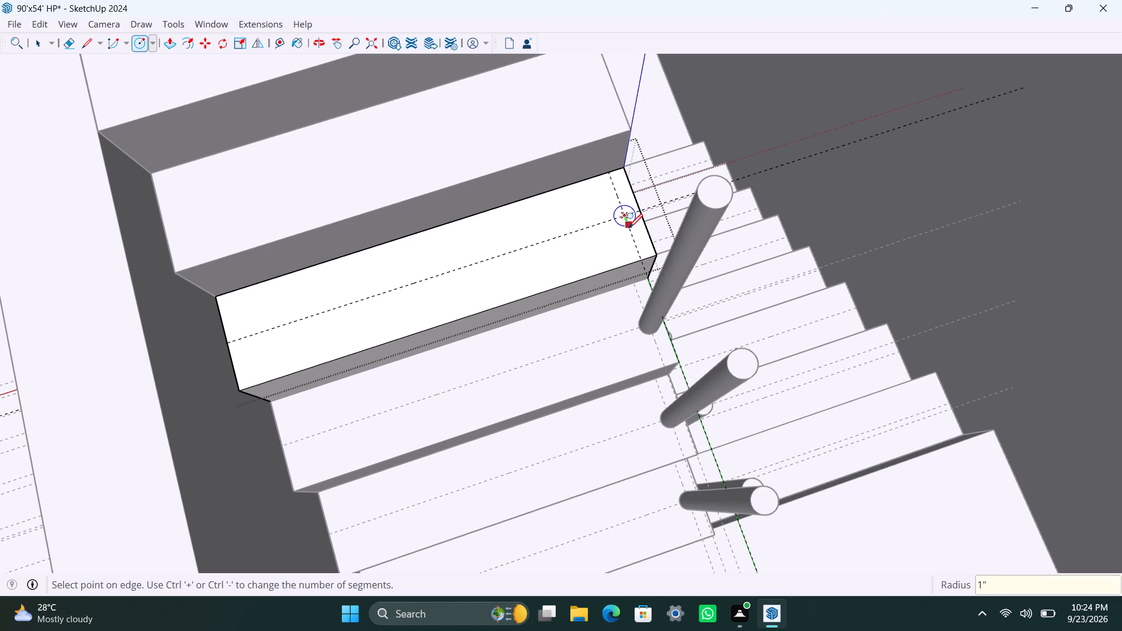
key("Return")
key("space")
scroll(628, 223, "up", 9)
double_click(618, 219)
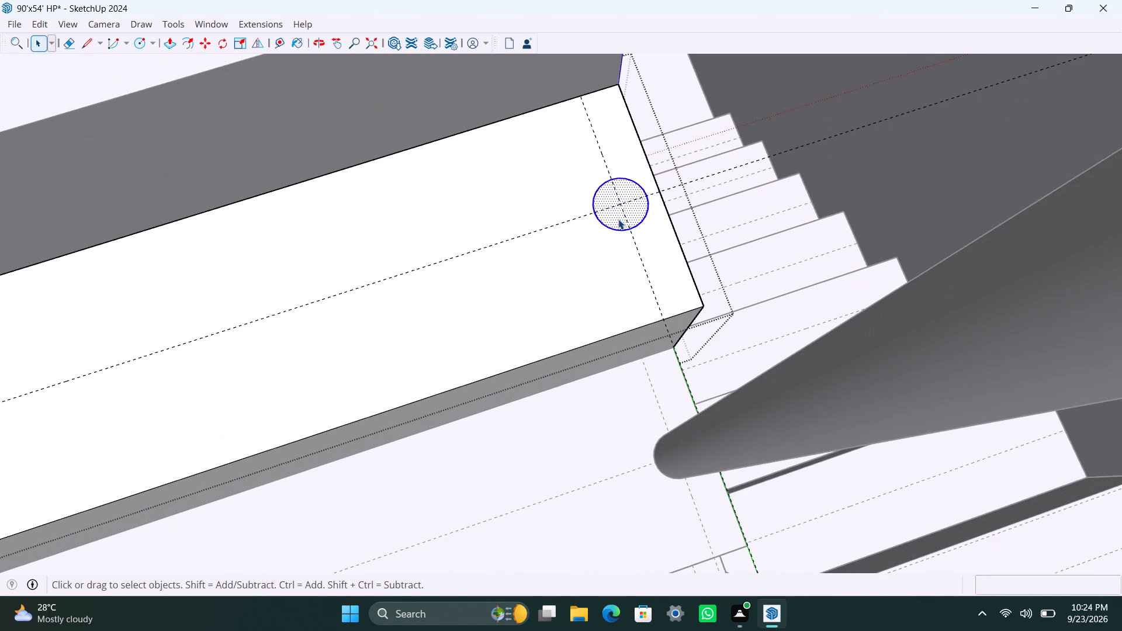
right_click(618, 219)
left_click(665, 142)
Push/Pull the grouped circle up 3' as a baluster post on the upper flight's fourth step.
scroll(632, 259, "up", 3)
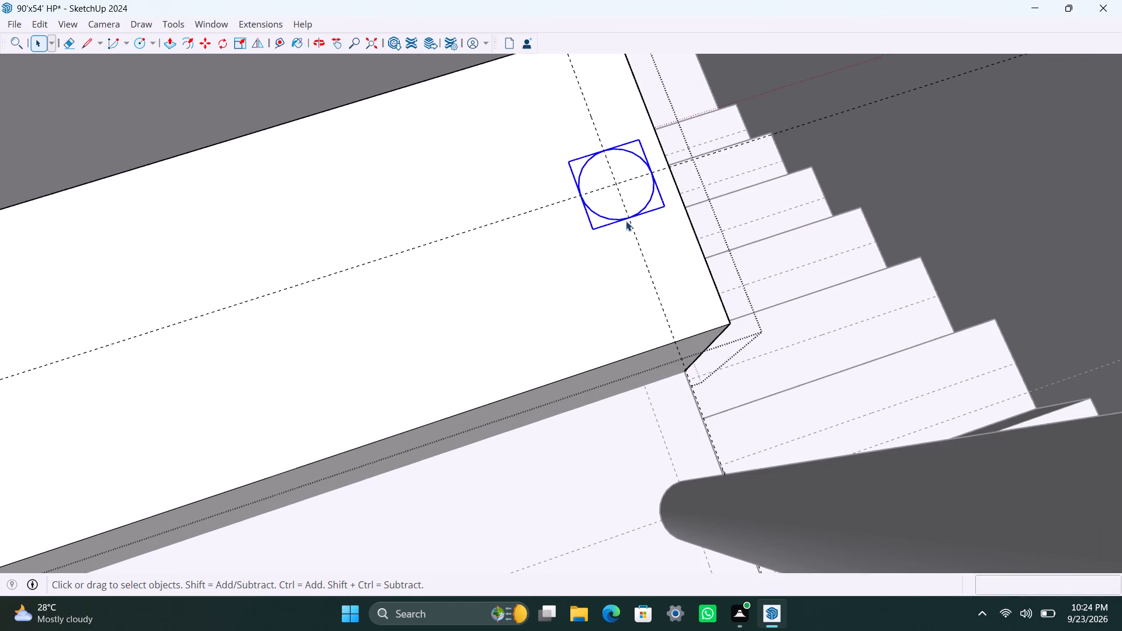
triple_click(608, 207)
key("p")
left_click_drag(607, 207, 614, 175)
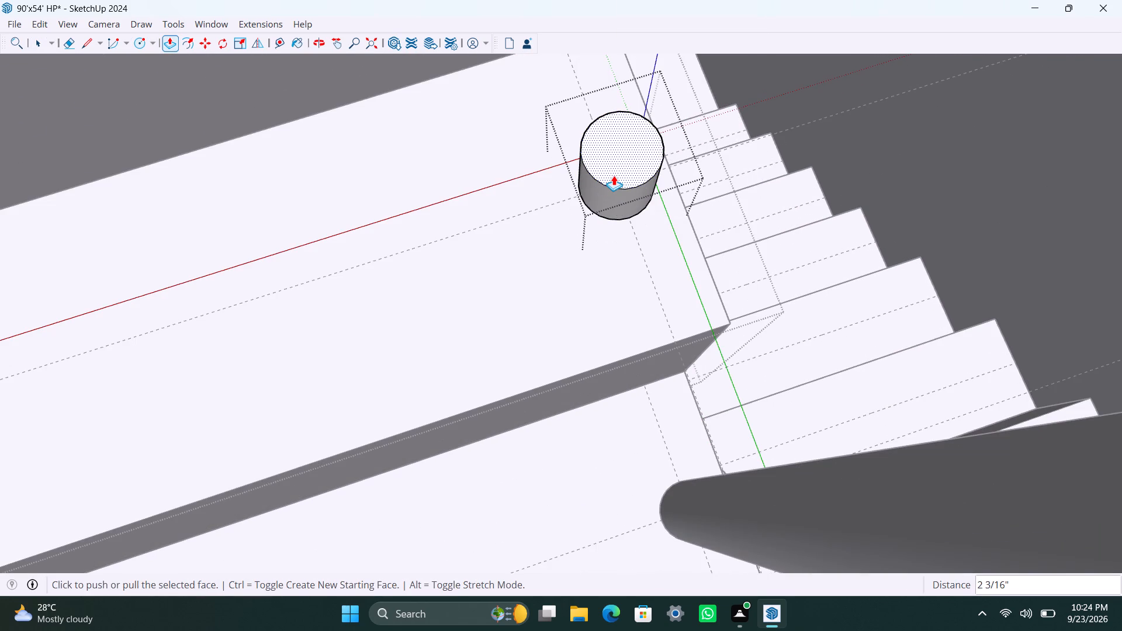
type("3'")
key("Return")
key("space")
Leave the post's group, open the upper flight's fifth step and place a guide 4.5" in from its tread's back edge.
scroll(224, 346, "down", 11)
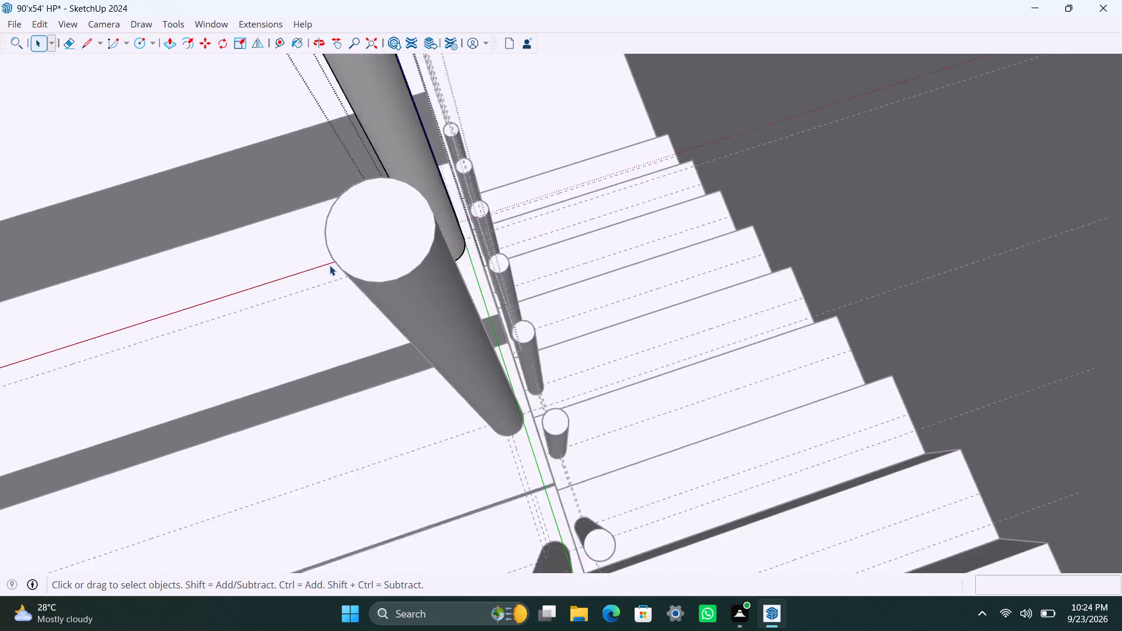
scroll(330, 265, "down", 5)
scroll(276, 317, "down", 4)
middle_click_drag(282, 318, 413, 339, "shift")
left_click(314, 237)
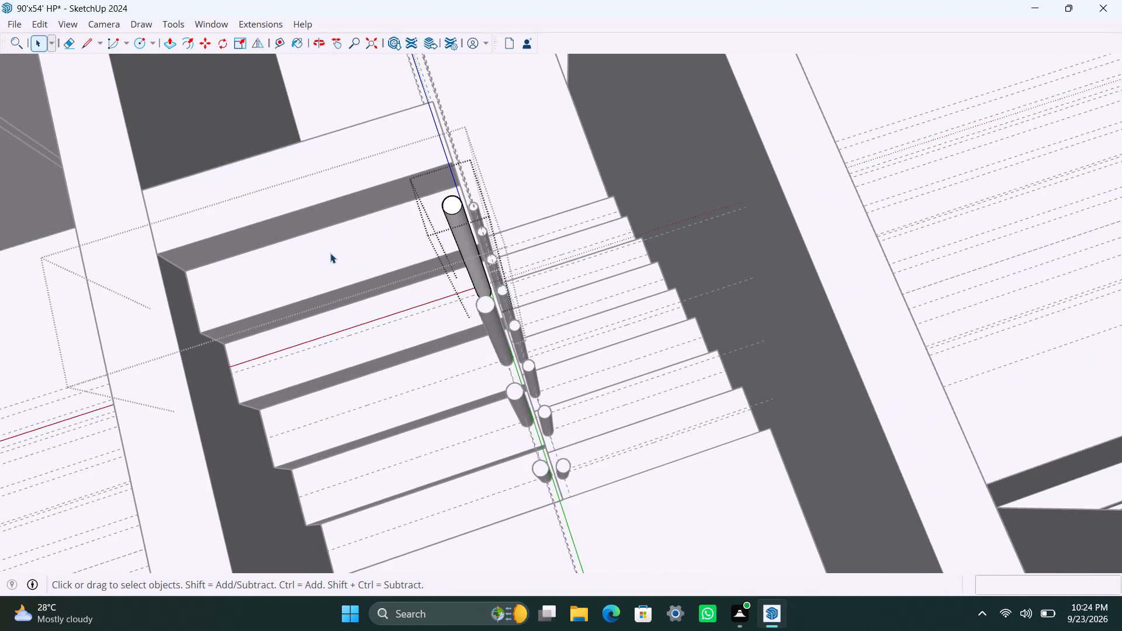
double_click(330, 253)
left_click(325, 252)
left_click(538, 175)
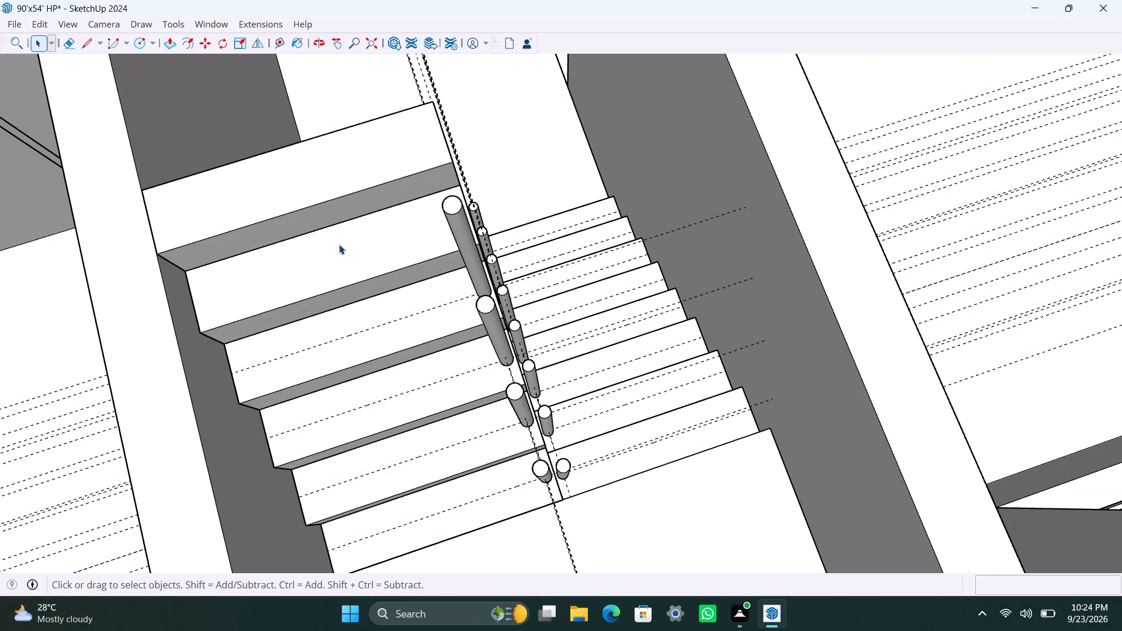
left_click(340, 244)
double_click(331, 248)
scroll(322, 251, "up", 2)
middle_click_drag(324, 258, 389, 247)
scroll(339, 246, "up", 2)
key("t")
left_click(362, 223)
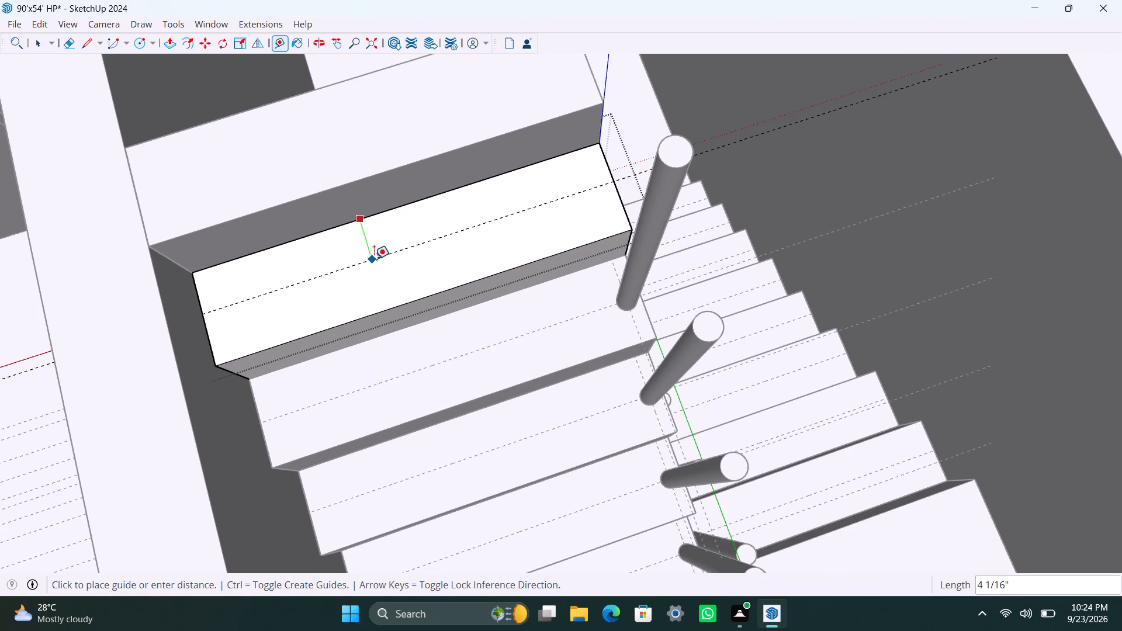
type("4.5\"")
key("Return")
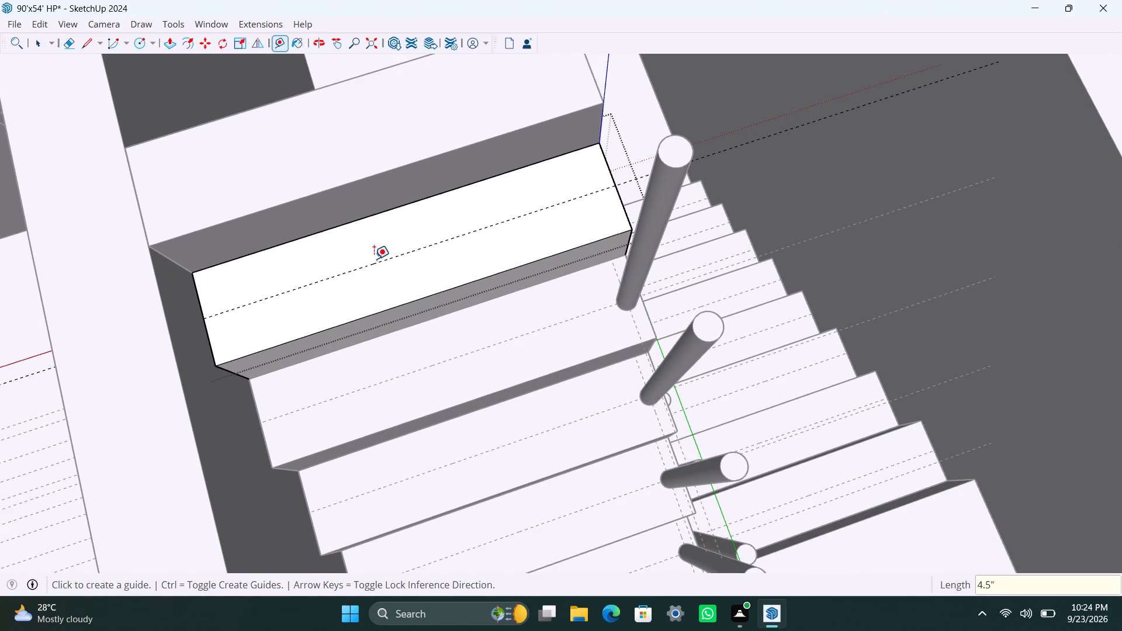
Place a guide on the upper flight's fifth tread 1.5" in from its side edge near the posts.
left_click_drag(611, 172, 606, 178)
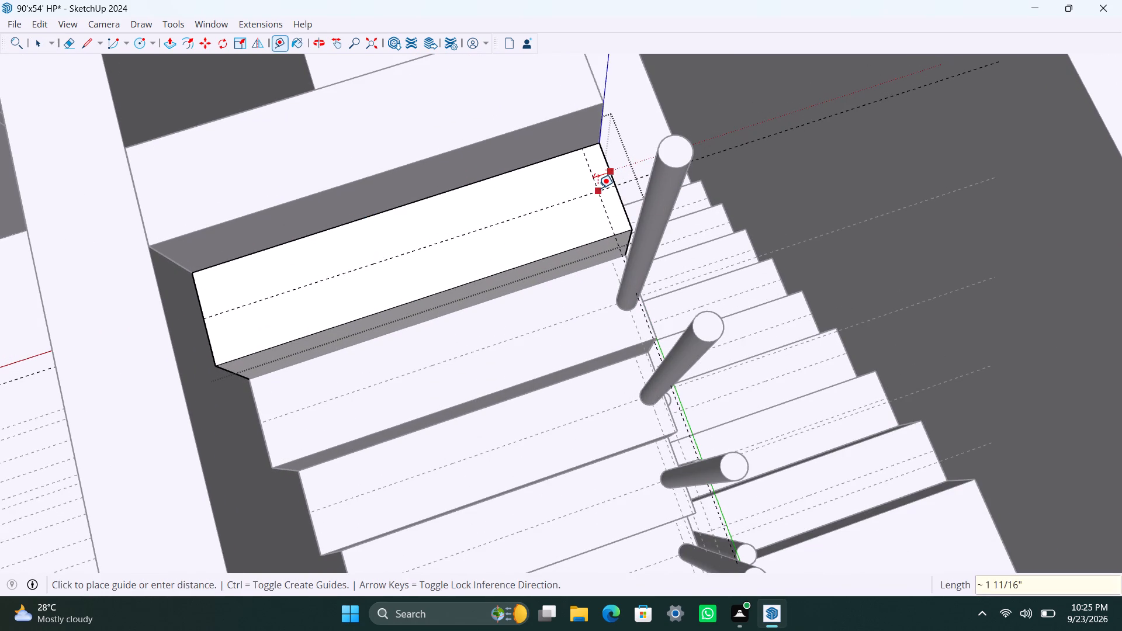
type("1.5\"")
key("Return")
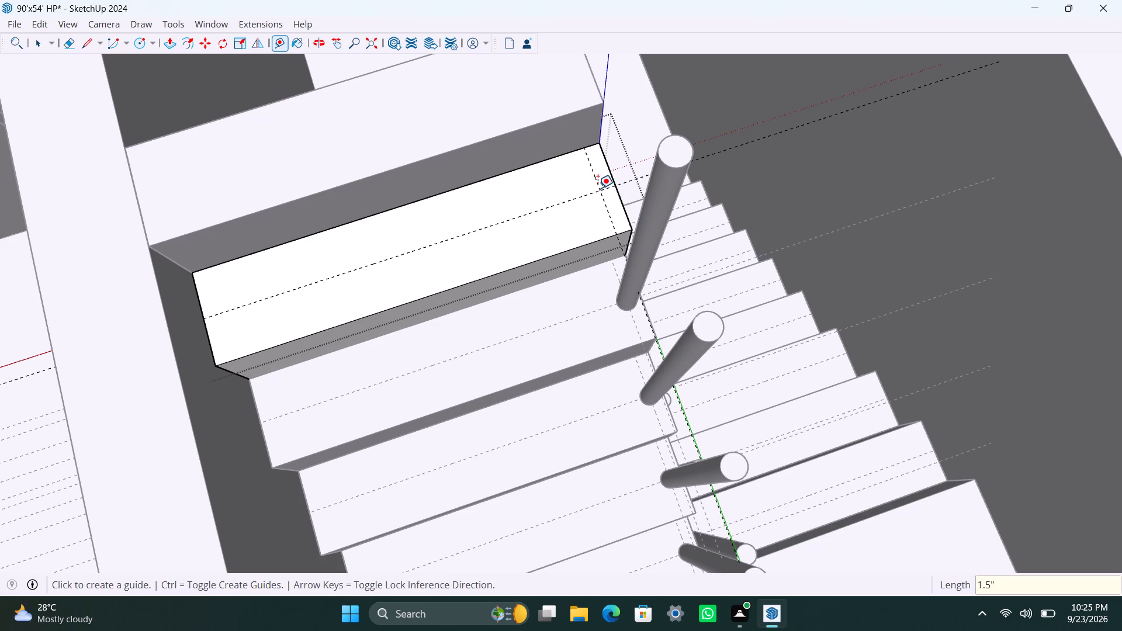
Draw a 1" radius circle at the guide intersection on the upper flight's fifth tread.
scroll(597, 189, "up", 3)
key("c")
left_click(604, 190)
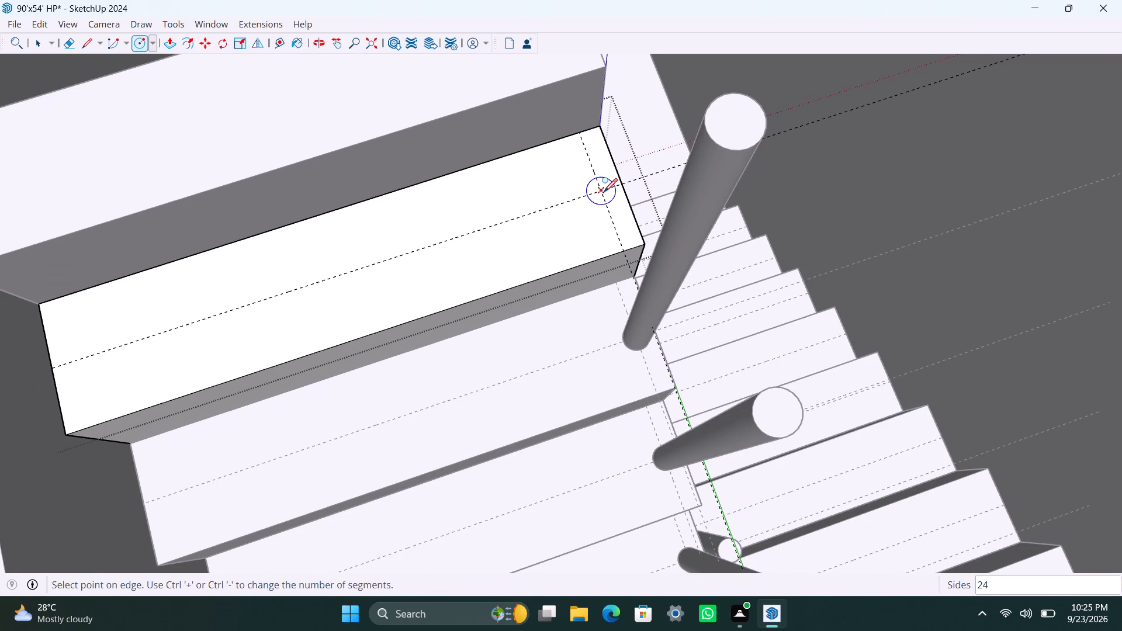
type("1\"")
key("Return")
key("space")
scroll(548, 226, "up", 7)
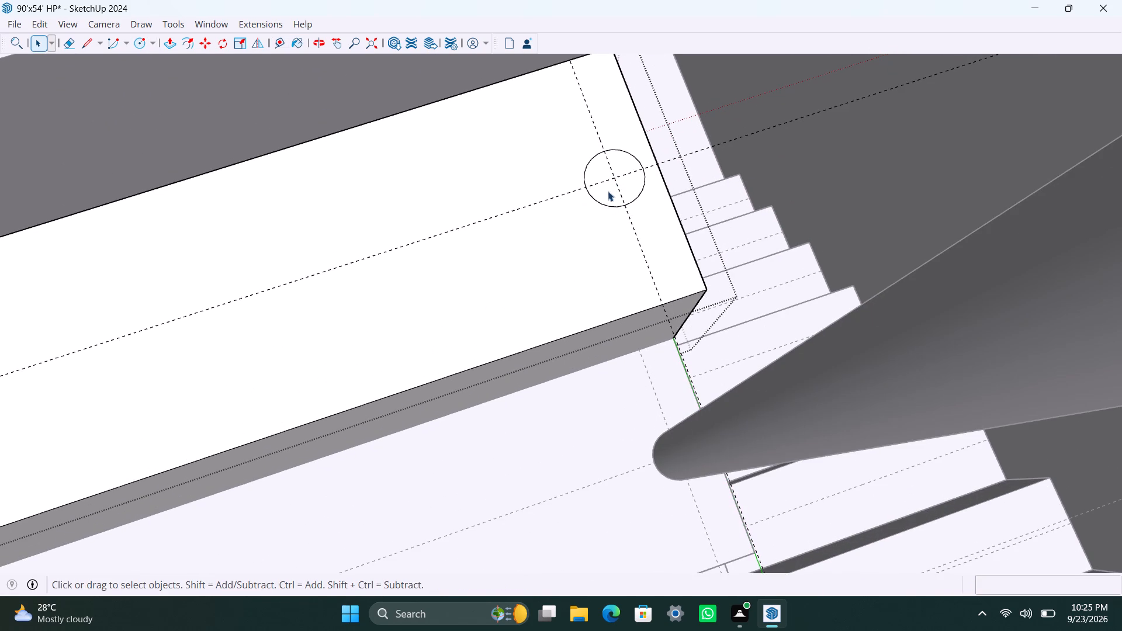
Group the circle on the upper flight's fifth tread and Push/Pull it up 3' as a baluster post.
double_click(608, 191)
right_click(607, 193)
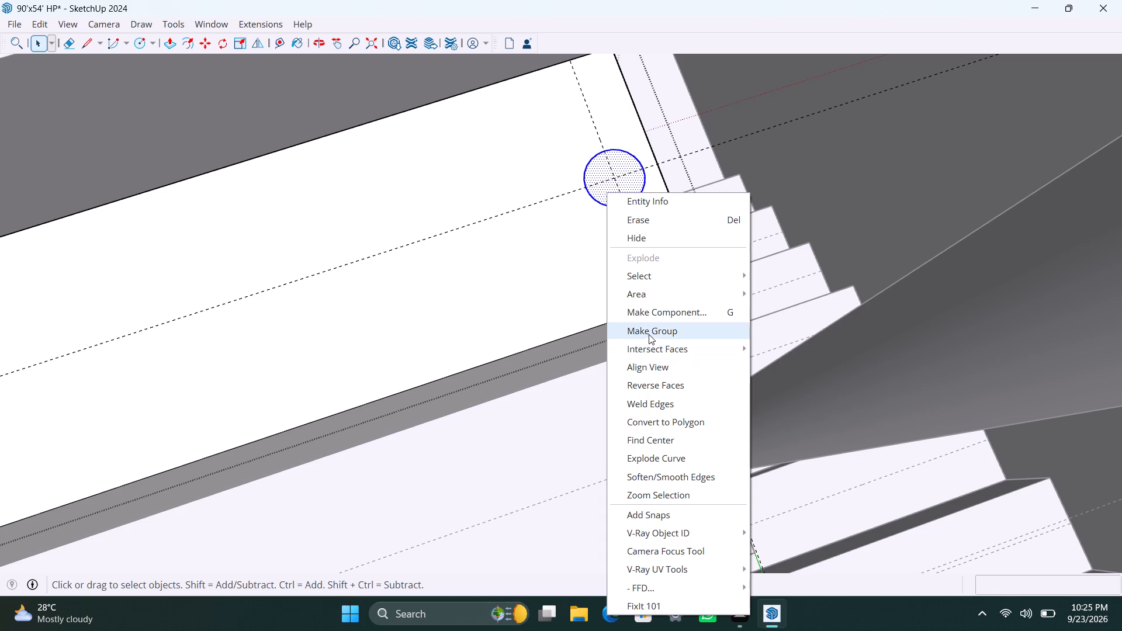
left_click(649, 334)
scroll(602, 200, "up", 3)
triple_click(606, 195)
key("p")
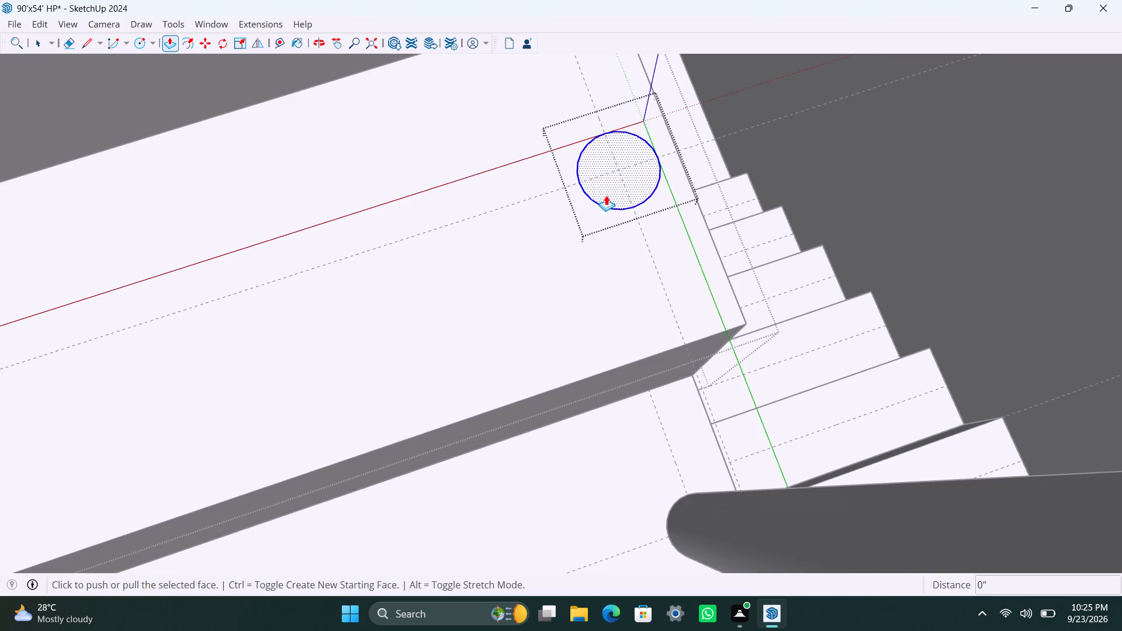
left_click_drag(606, 195, 608, 181)
type("3'")
key("Return")
key("space")
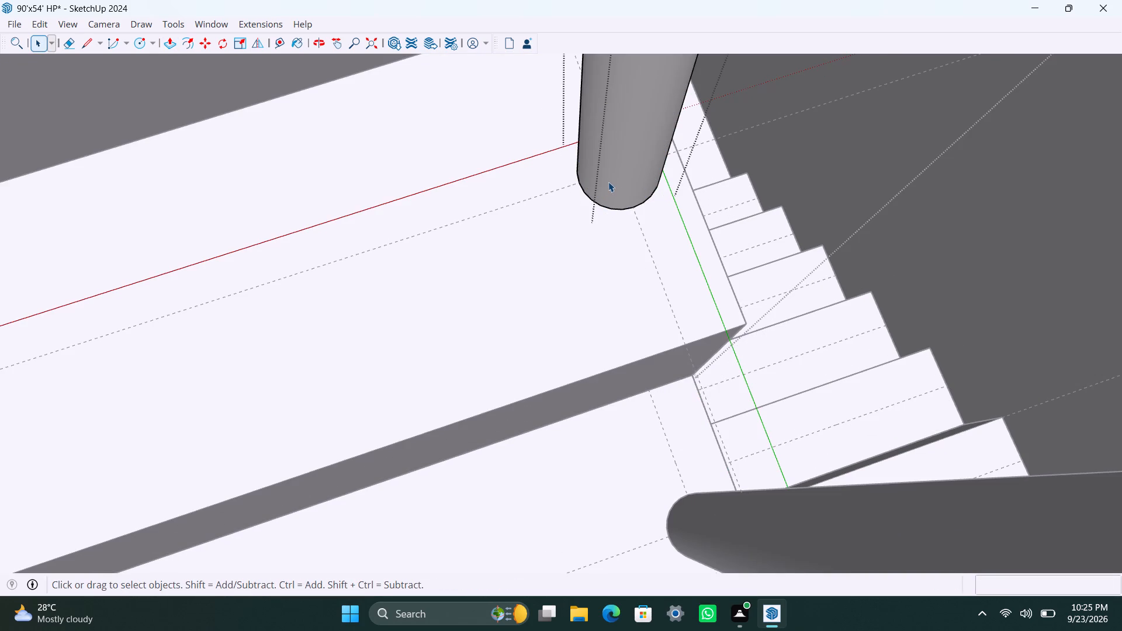
Leave the post's group, open the upper flight's sixth step and place a guide 4.5" in from its tread's back edge.
scroll(581, 207, "down", 20)
scroll(581, 207, "down", 3)
middle_click_drag(369, 268, 433, 303, "shift")
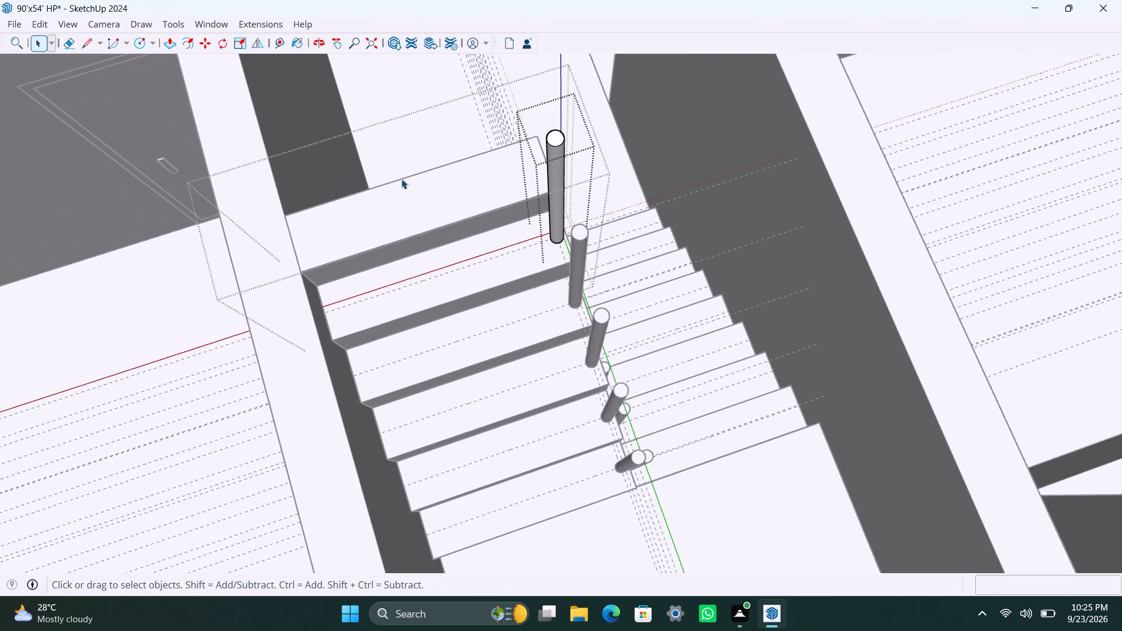
double_click(401, 199)
key("t")
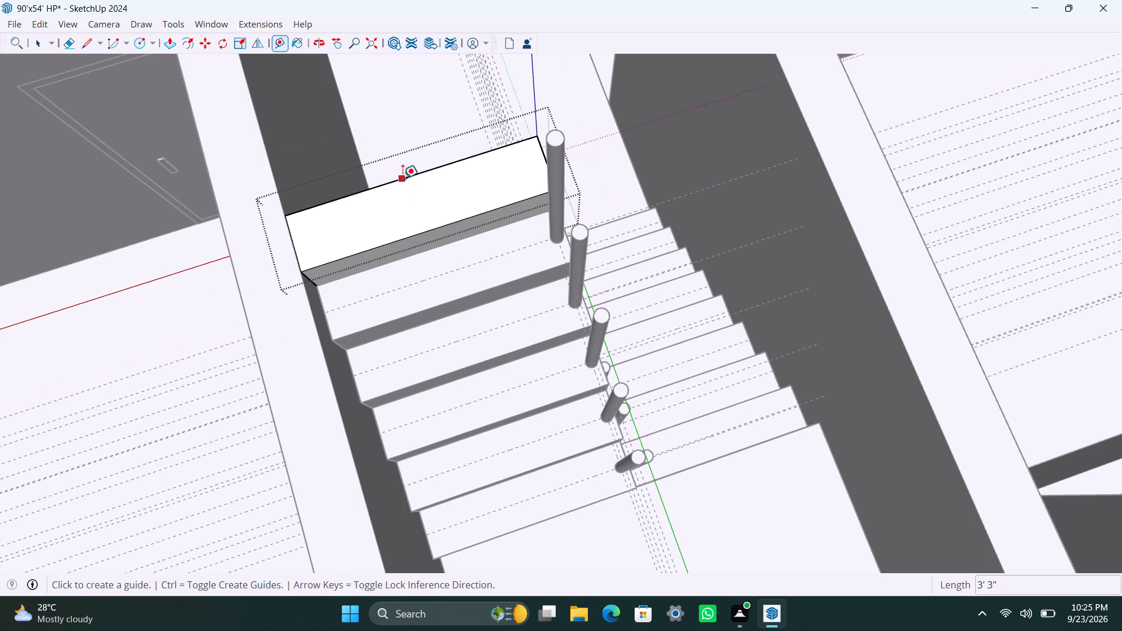
left_click(403, 178)
type("4.5")
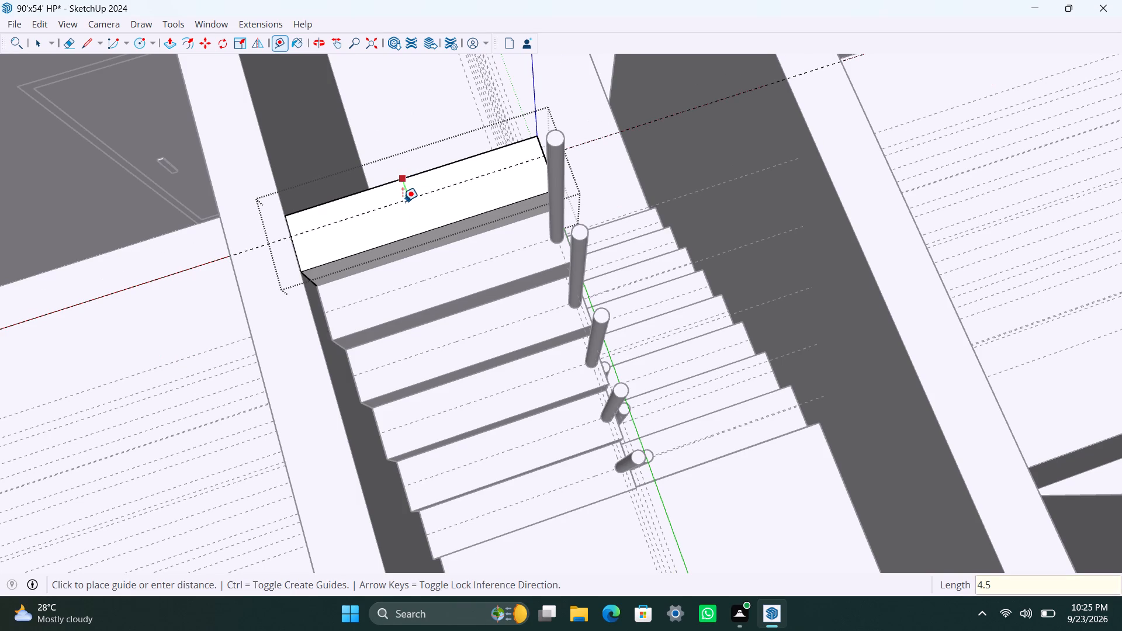
key("shift+quotedbl")
key("Return")
key("space")
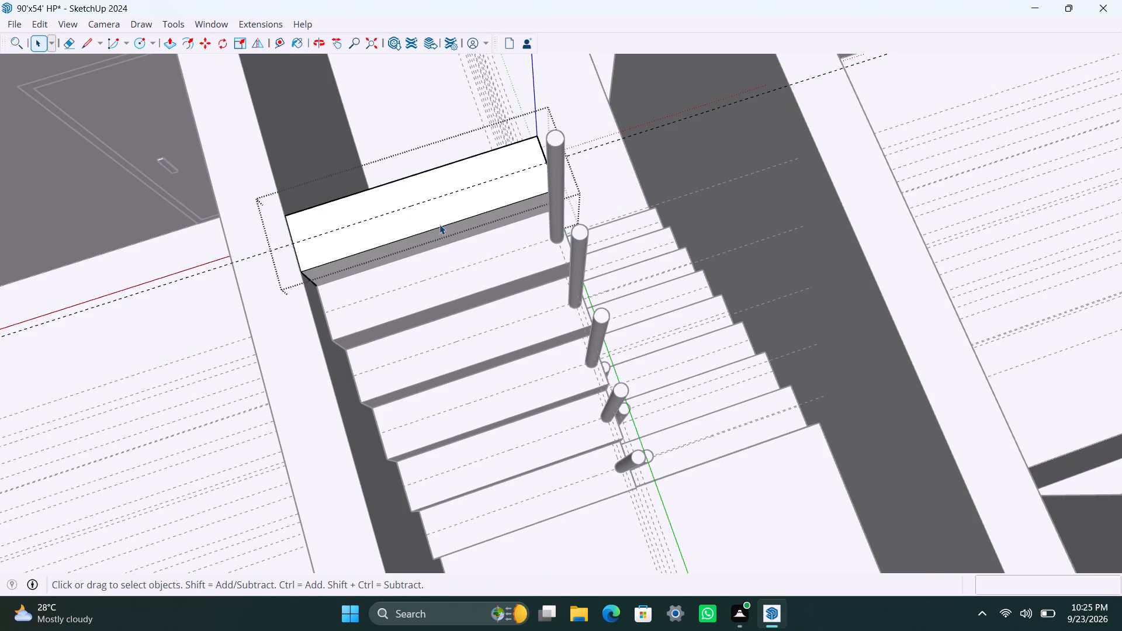
Place a guide on the upper flight's sixth tread 1.5" in from its side edge near the posts.
scroll(441, 223, "up", 7)
middle_click_drag(532, 207, 569, 213)
key("t")
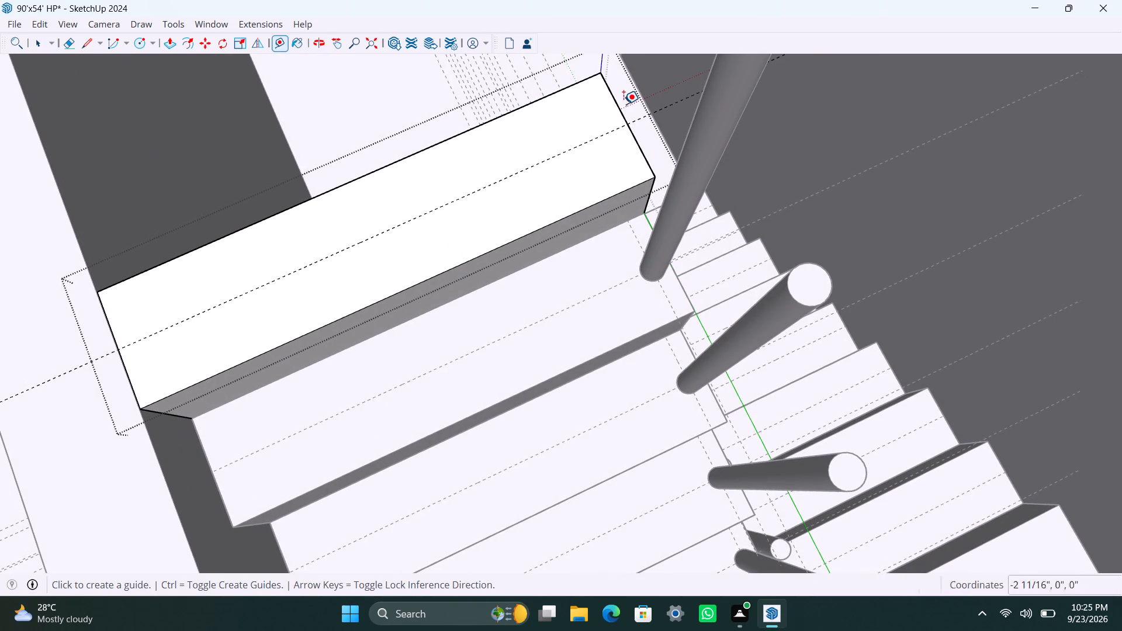
left_click(622, 109)
type("1.5\"")
key("Return")
Draw a 1" radius circle at the guide intersection on the upper flight's sixth tread.
key("c")
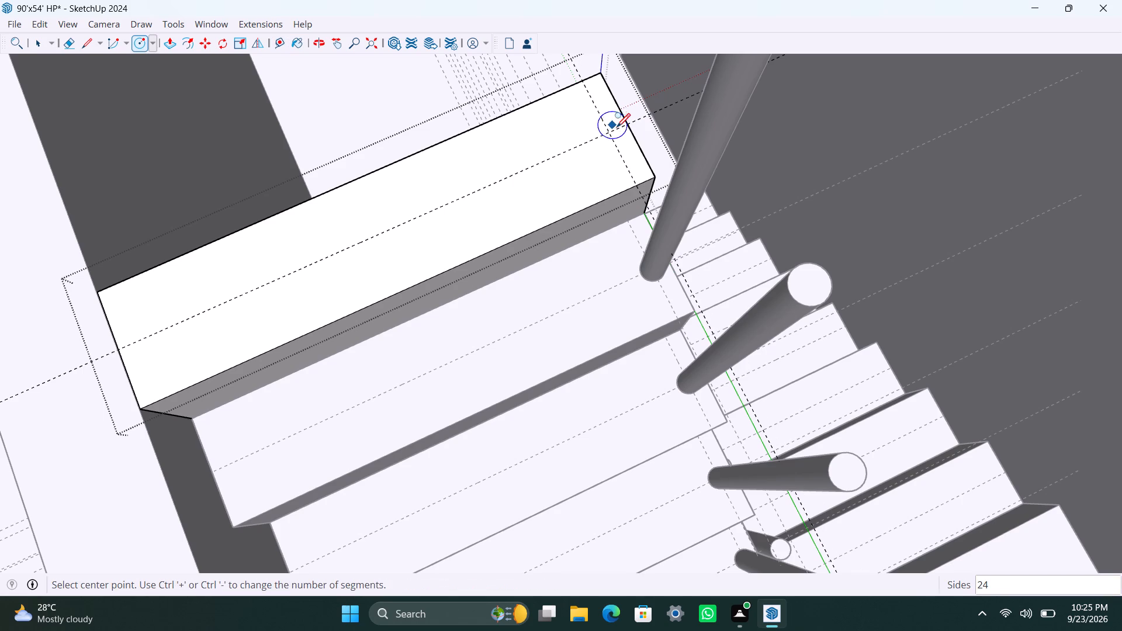
left_click(609, 133)
type("1\"")
key("Return")
key("space")
Group the circle on the upper flight's sixth tread and Push/Pull it up 3' as a baluster post.
scroll(608, 150, "up", 4)
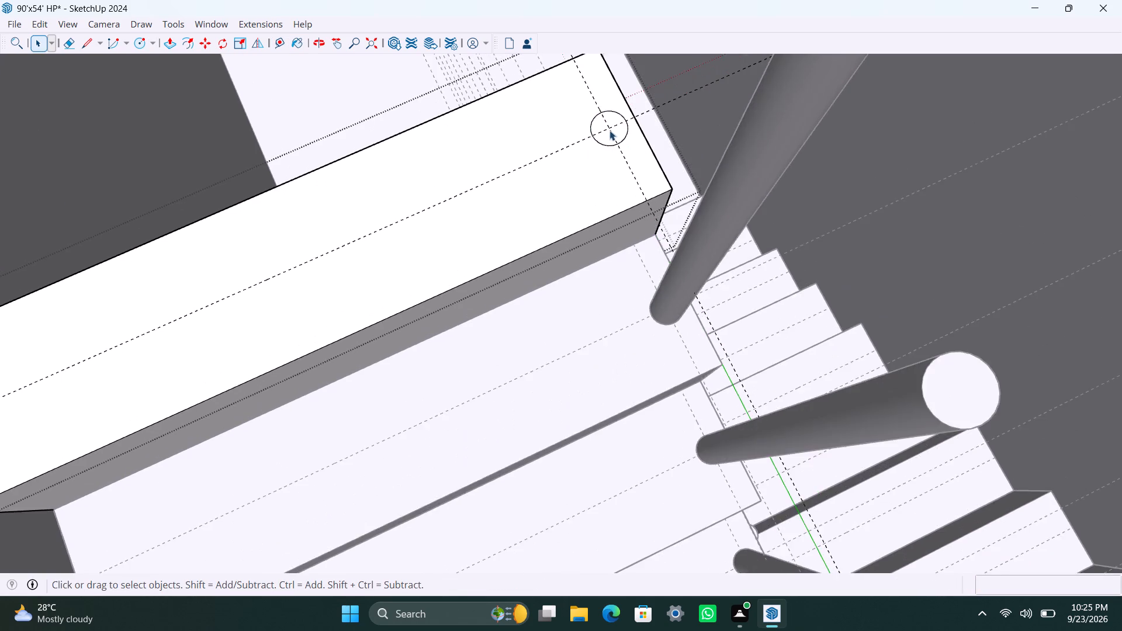
scroll(610, 130, "up", 2)
double_click(608, 139)
right_click(608, 139)
left_click(645, 278)
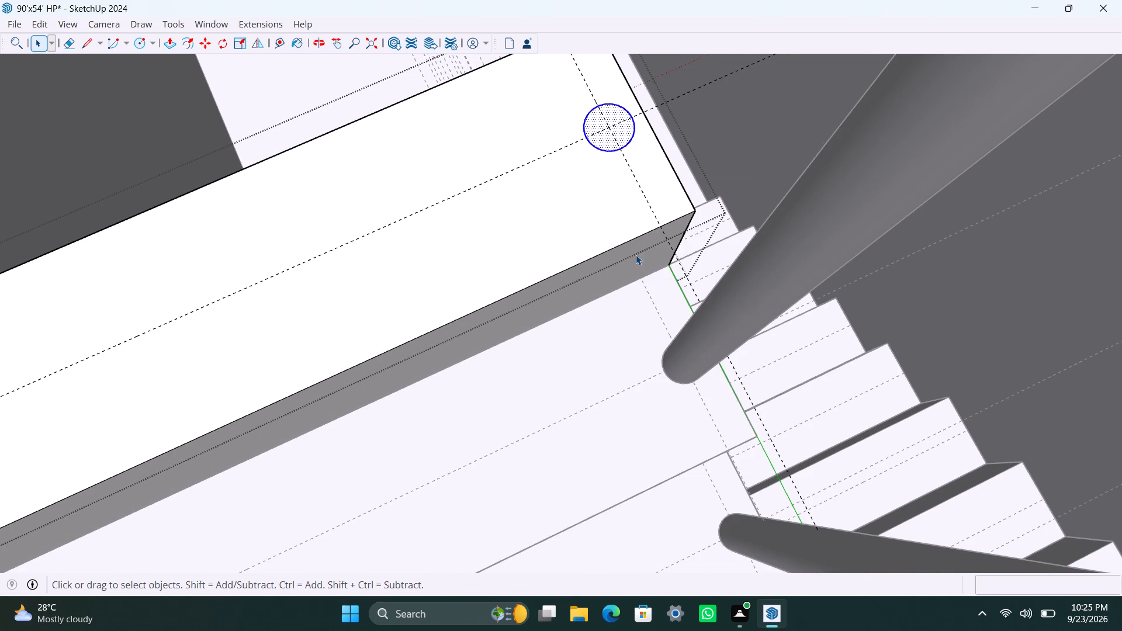
triple_click(605, 138)
key("p")
left_click_drag(605, 138, 605, 130)
key("3")
key("apostrophe")
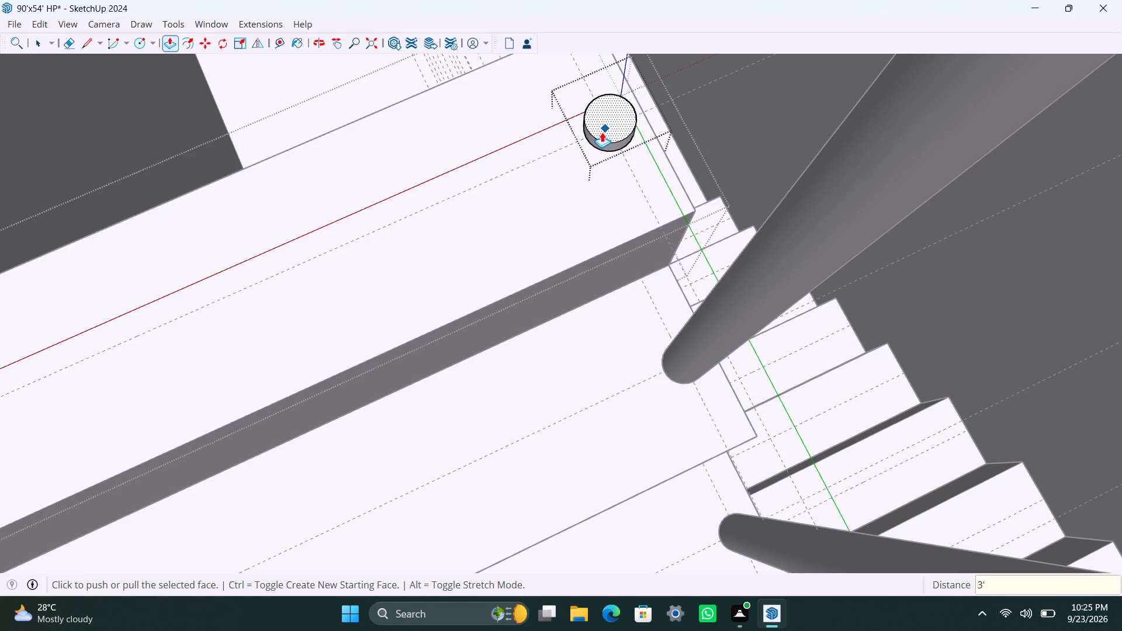
key("Return")
key("space")
Save the model.
scroll(587, 200, "down", 20)
scroll(587, 200, "down", 8)
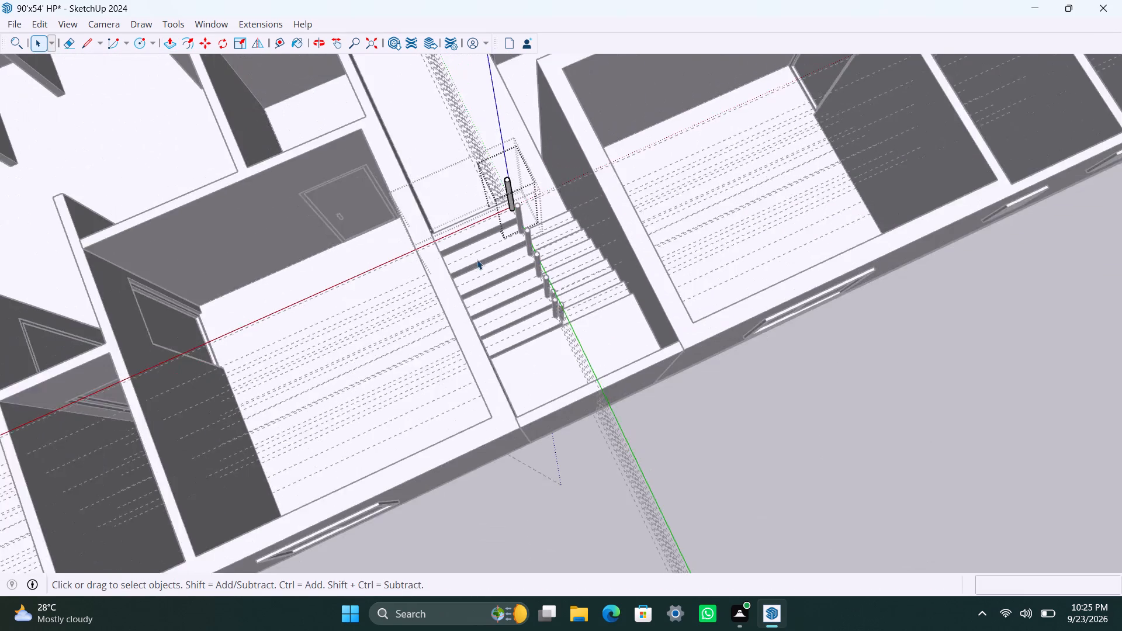
key("ctrl+s")
Leave the open groups and delete all guides from the model.
key("space")
left_click(691, 491)
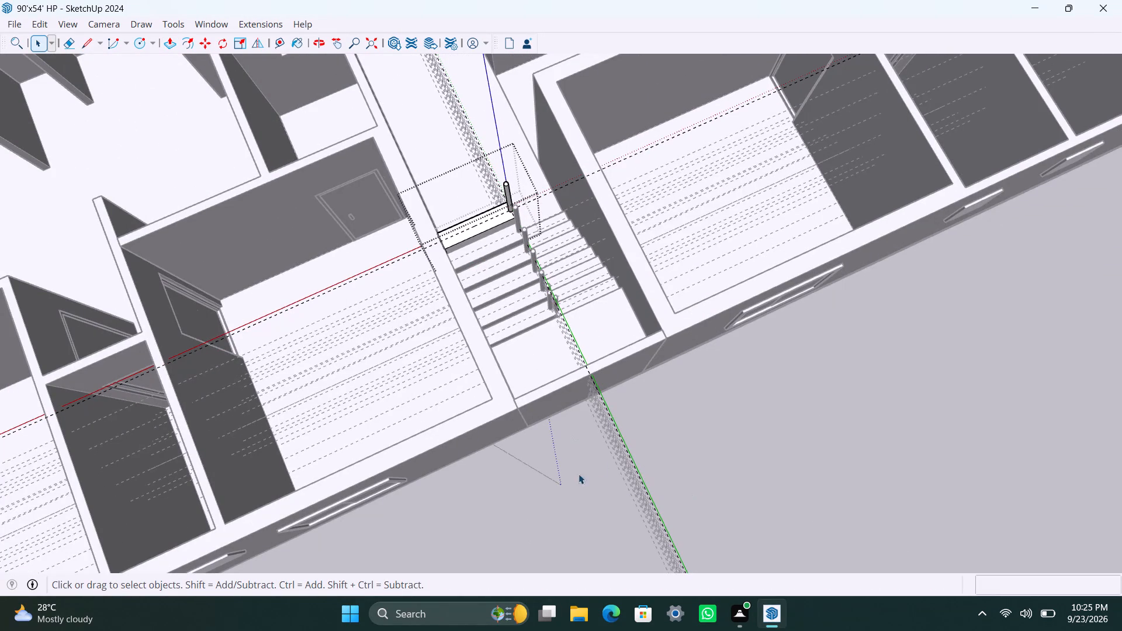
double_click(778, 402)
scroll(751, 427, "down", 4)
middle_click_drag(751, 437, 542, 394)
left_click(47, 22)
left_click(98, 164)
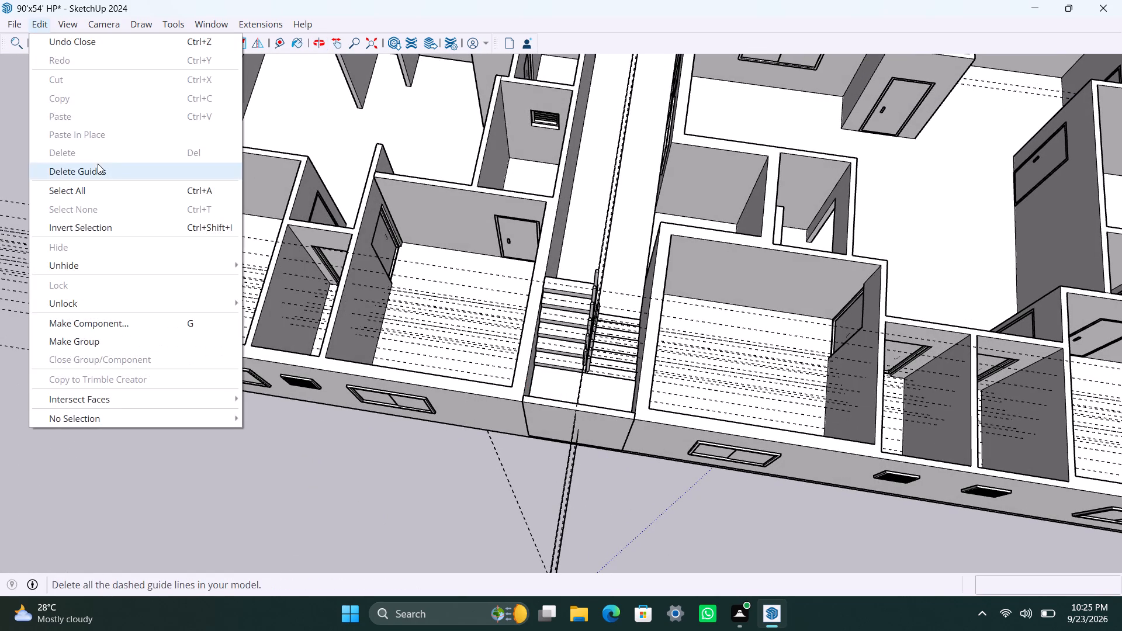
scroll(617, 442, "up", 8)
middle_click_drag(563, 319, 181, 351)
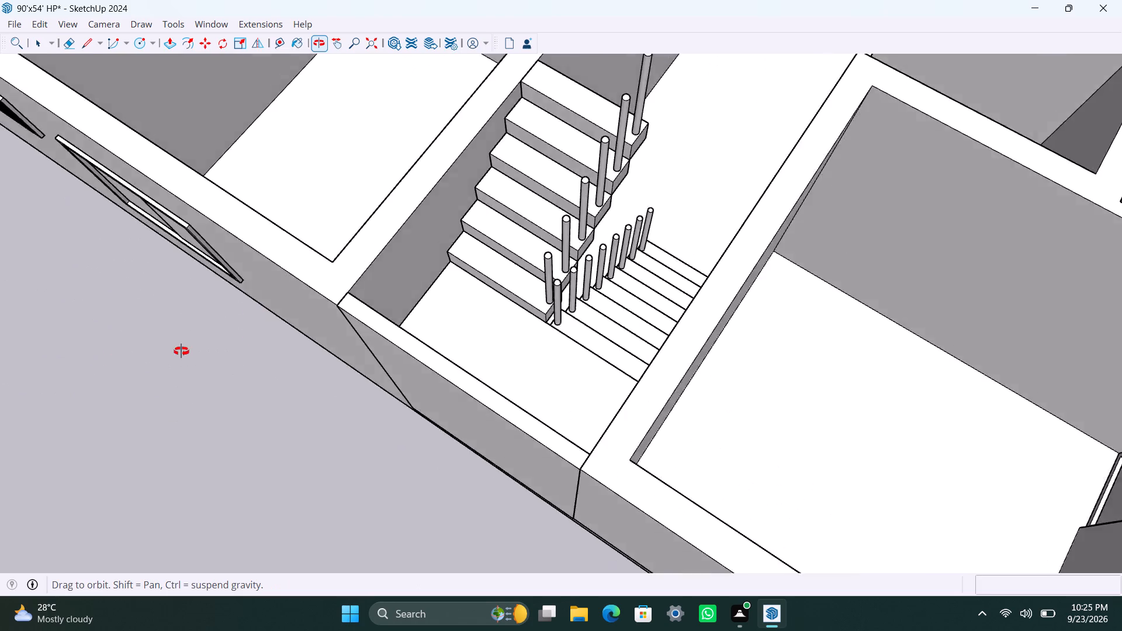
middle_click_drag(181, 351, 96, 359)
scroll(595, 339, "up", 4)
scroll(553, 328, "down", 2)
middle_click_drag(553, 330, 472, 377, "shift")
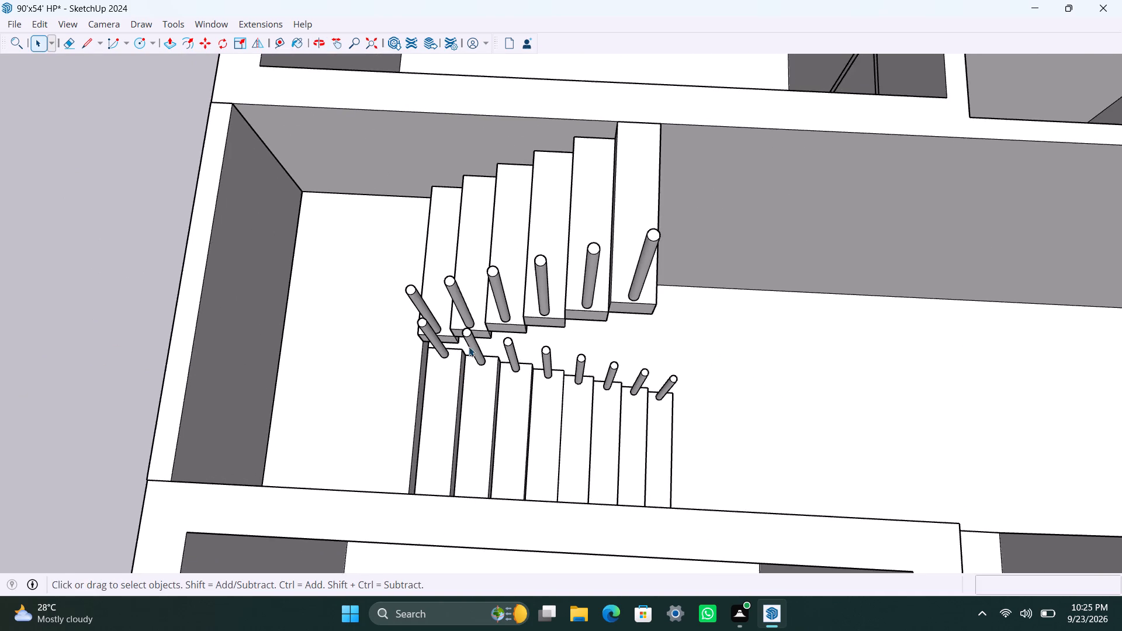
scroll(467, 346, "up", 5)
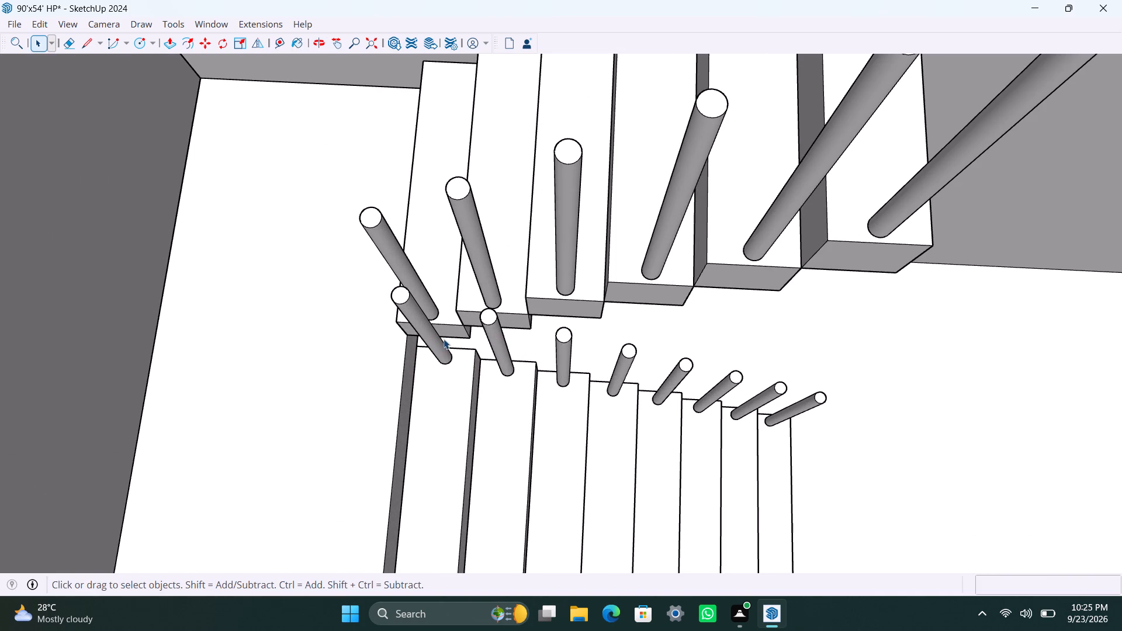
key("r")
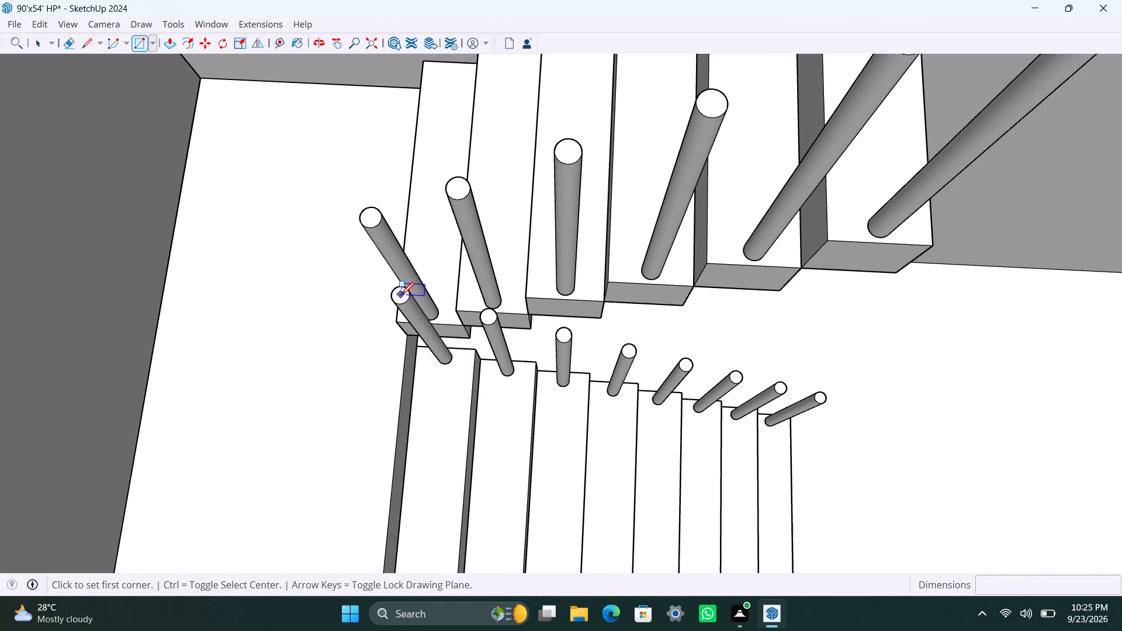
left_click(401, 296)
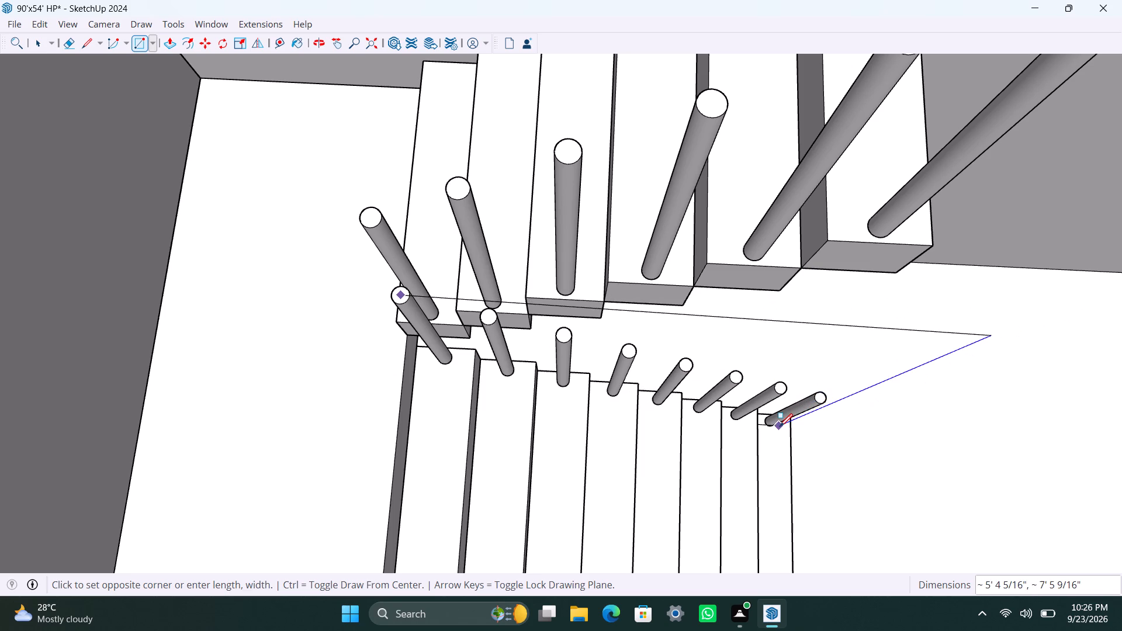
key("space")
Draw a line about 7' 1" long across the lower flight's post tops, from the landing-side post to the farthest post.
key("l")
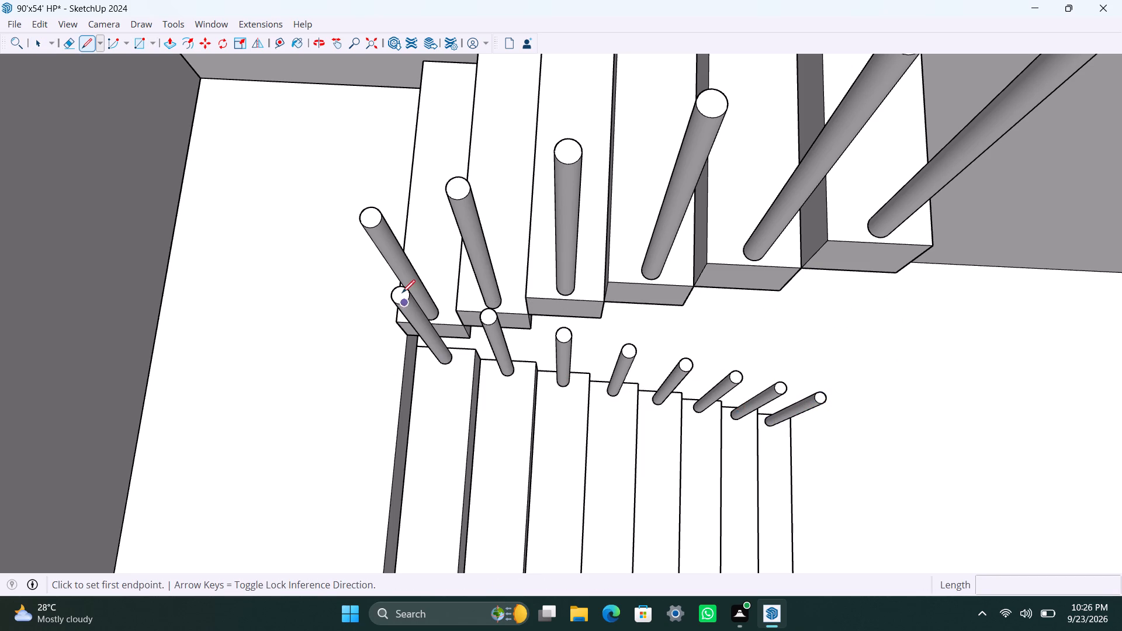
scroll(401, 296, "up", 5)
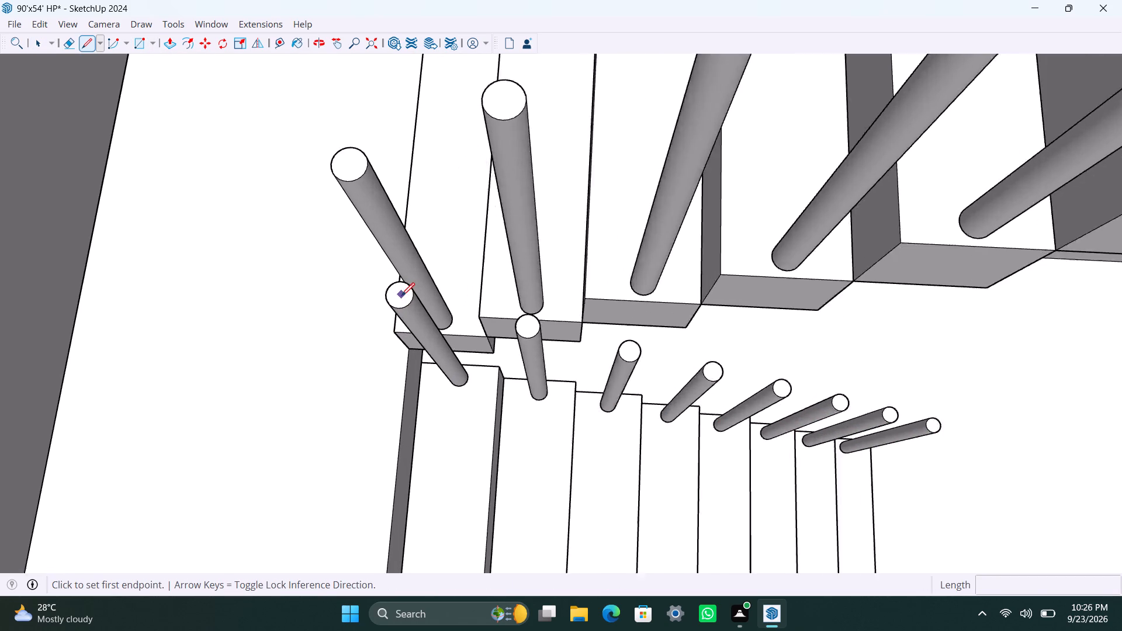
scroll(401, 296, "up", 4)
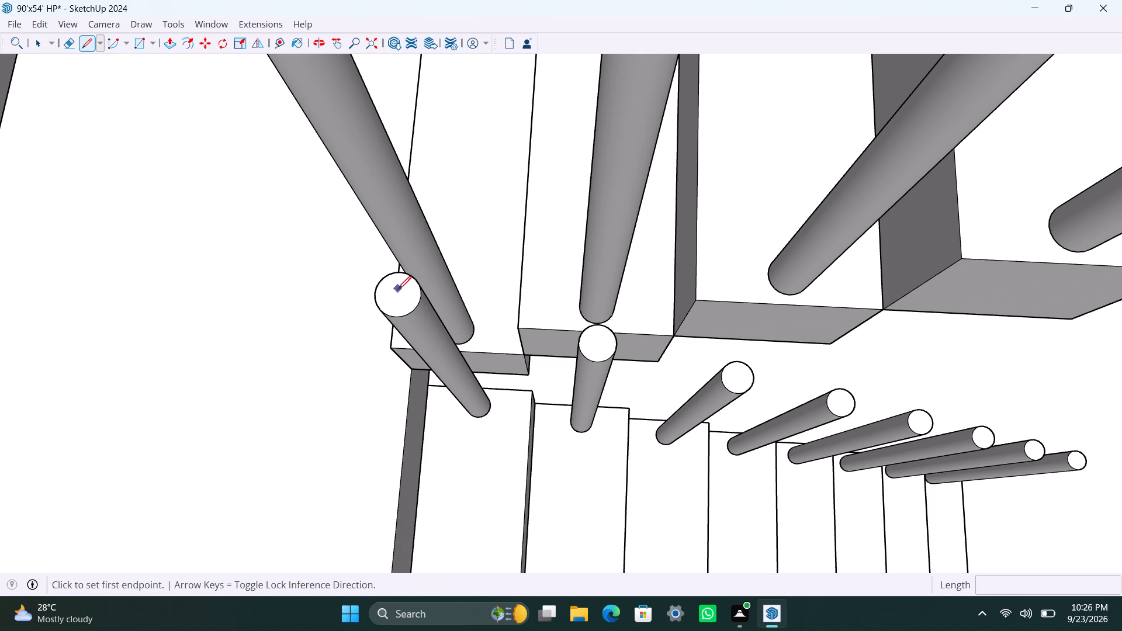
left_click(398, 289)
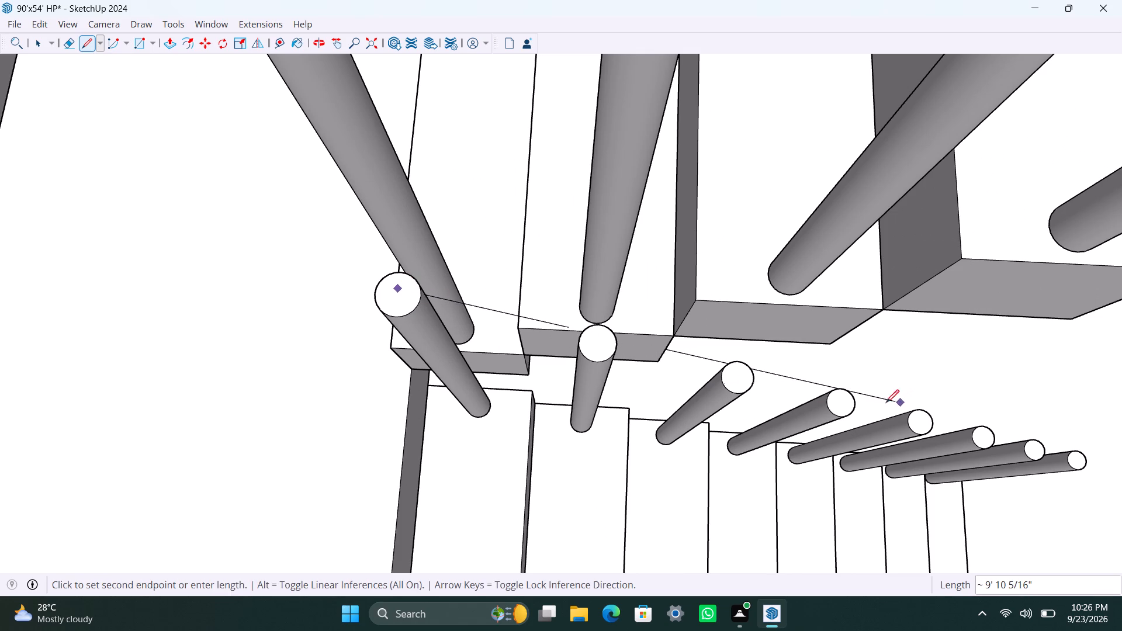
key("Escape")
left_click(378, 279)
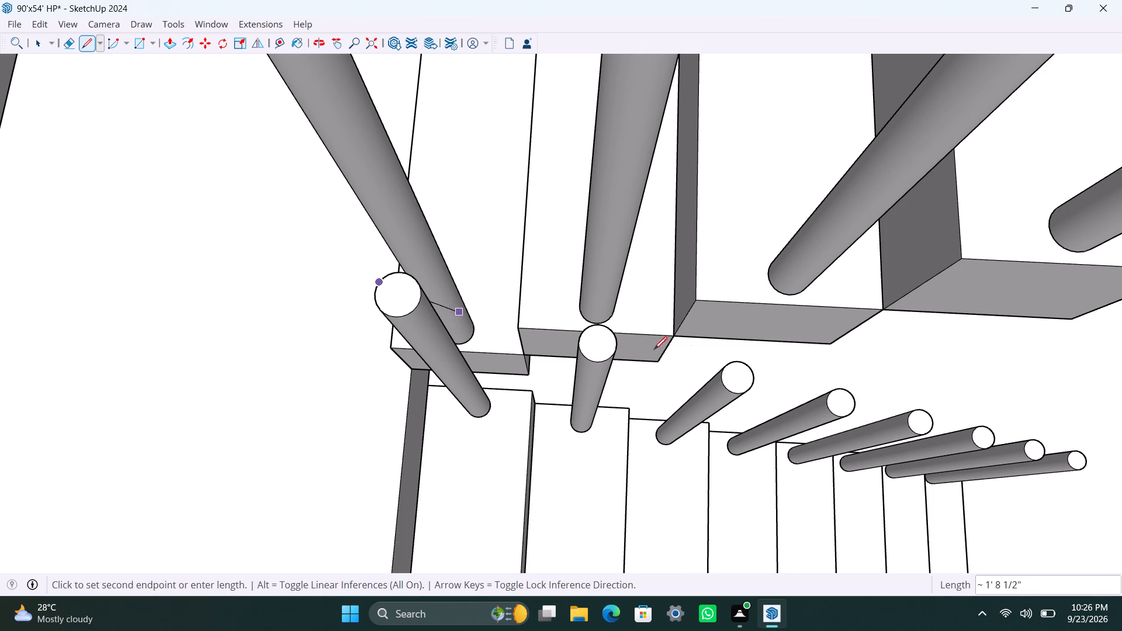
left_click(1081, 460)
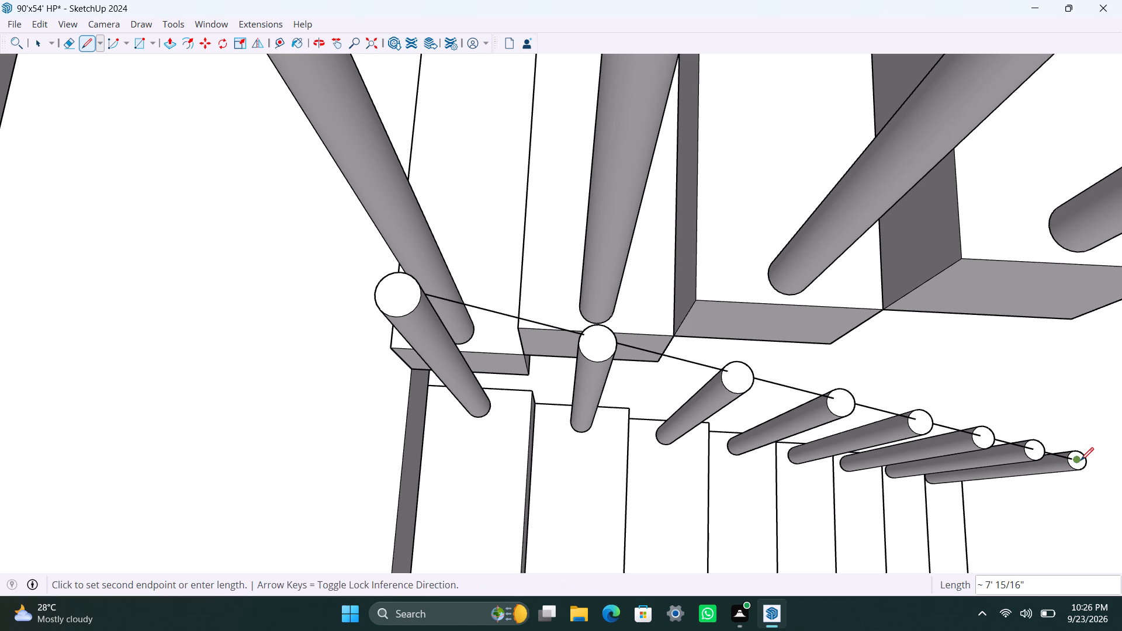
Draw a short line about 1/2" long from the long line's end across the top of the lower flight's farthest post.
scroll(1075, 470, "up", 14)
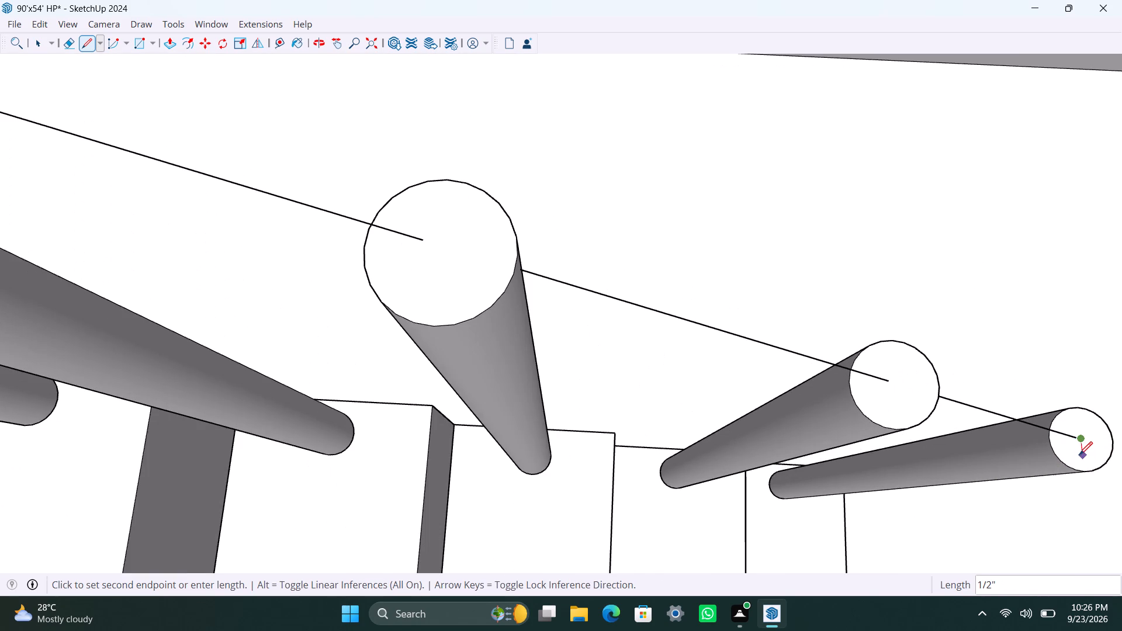
left_click(1079, 455)
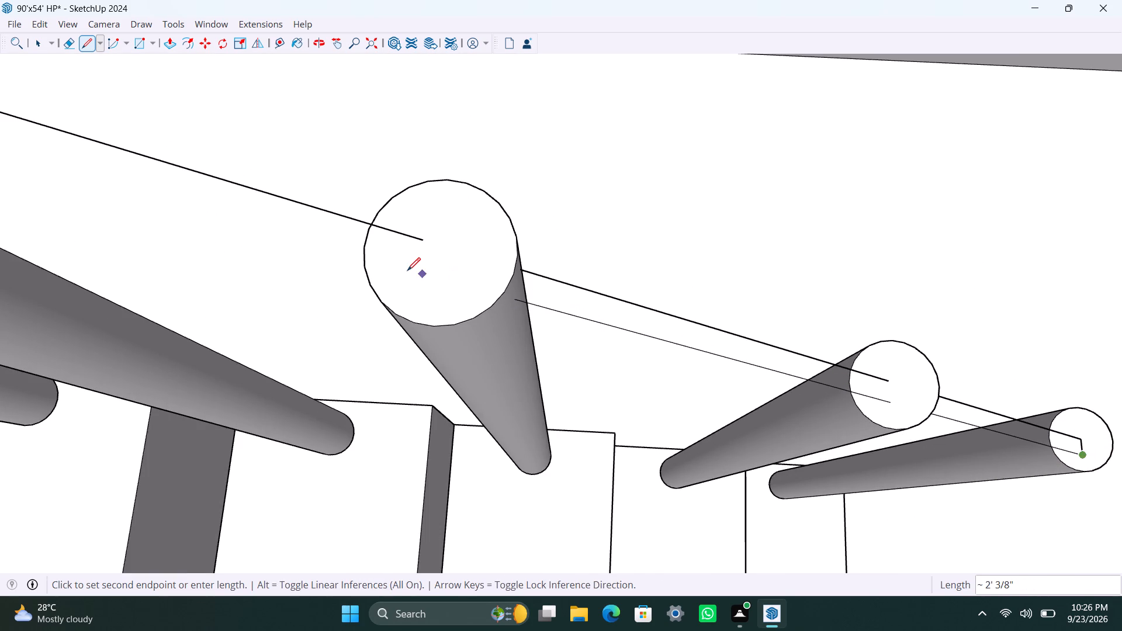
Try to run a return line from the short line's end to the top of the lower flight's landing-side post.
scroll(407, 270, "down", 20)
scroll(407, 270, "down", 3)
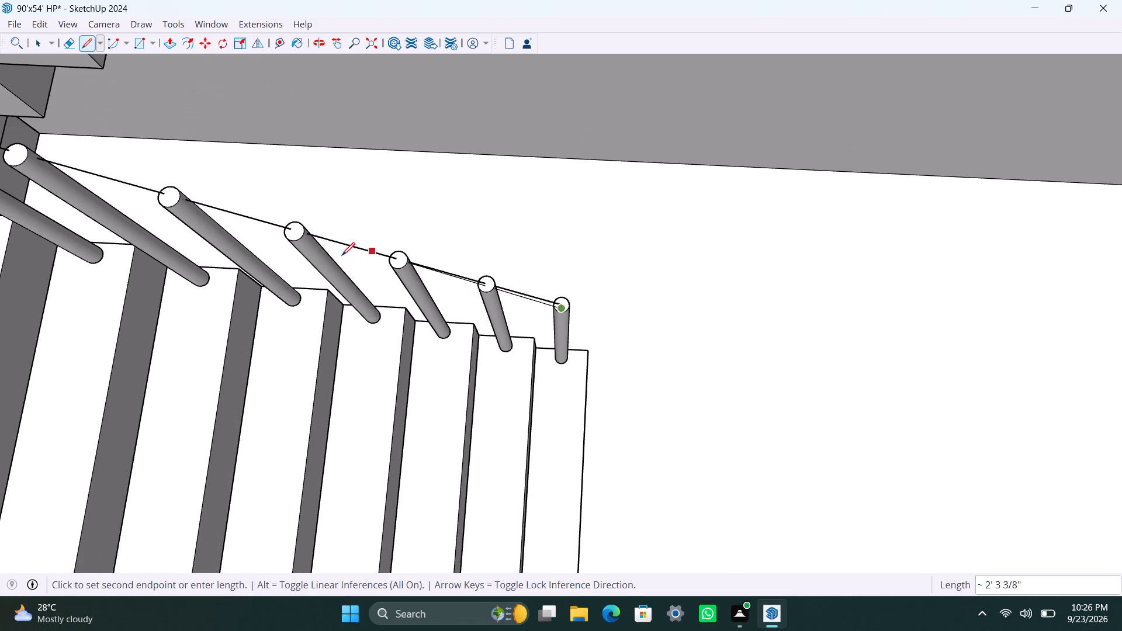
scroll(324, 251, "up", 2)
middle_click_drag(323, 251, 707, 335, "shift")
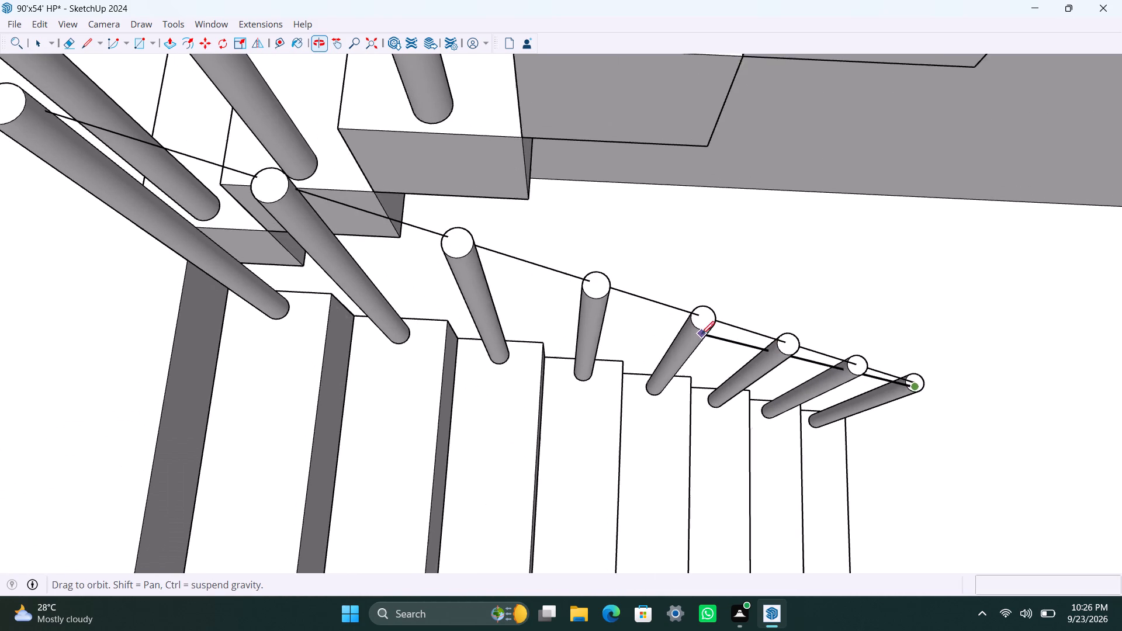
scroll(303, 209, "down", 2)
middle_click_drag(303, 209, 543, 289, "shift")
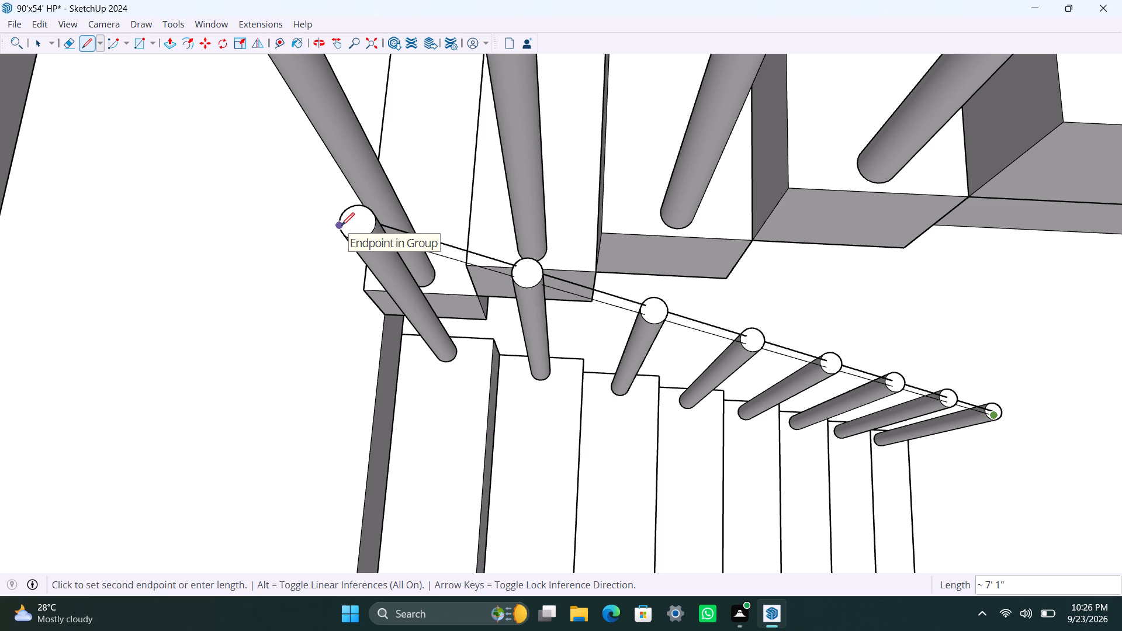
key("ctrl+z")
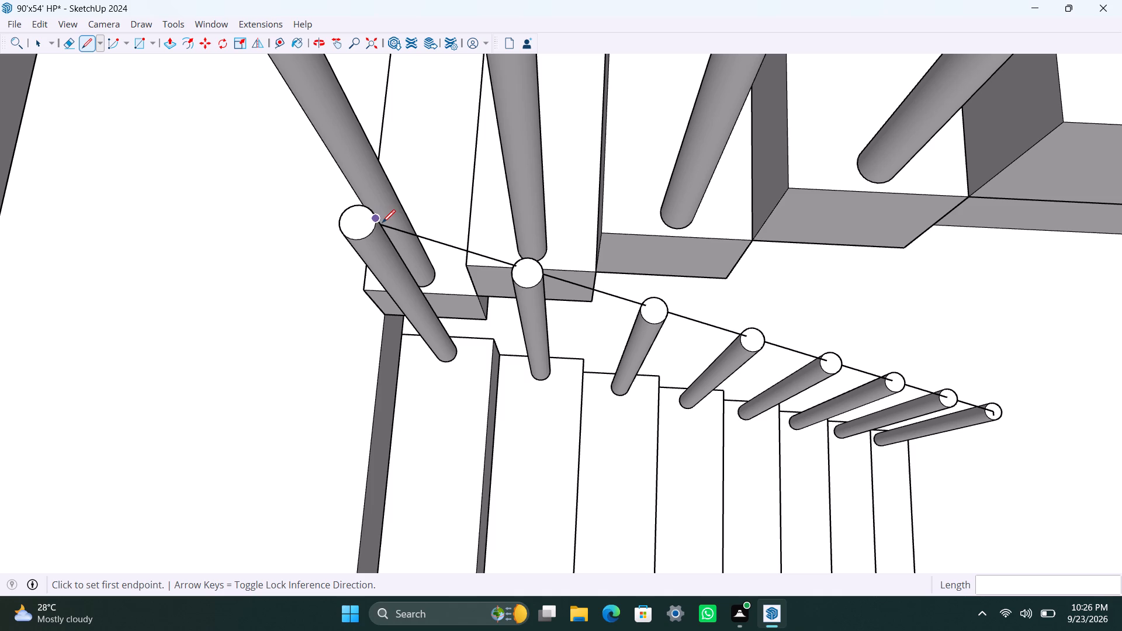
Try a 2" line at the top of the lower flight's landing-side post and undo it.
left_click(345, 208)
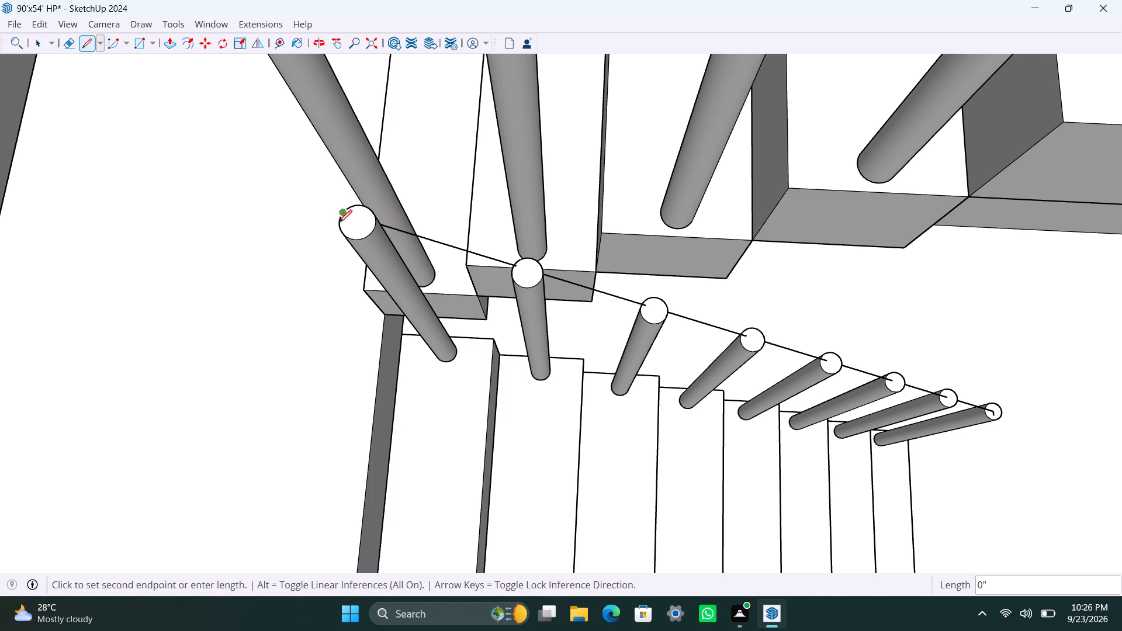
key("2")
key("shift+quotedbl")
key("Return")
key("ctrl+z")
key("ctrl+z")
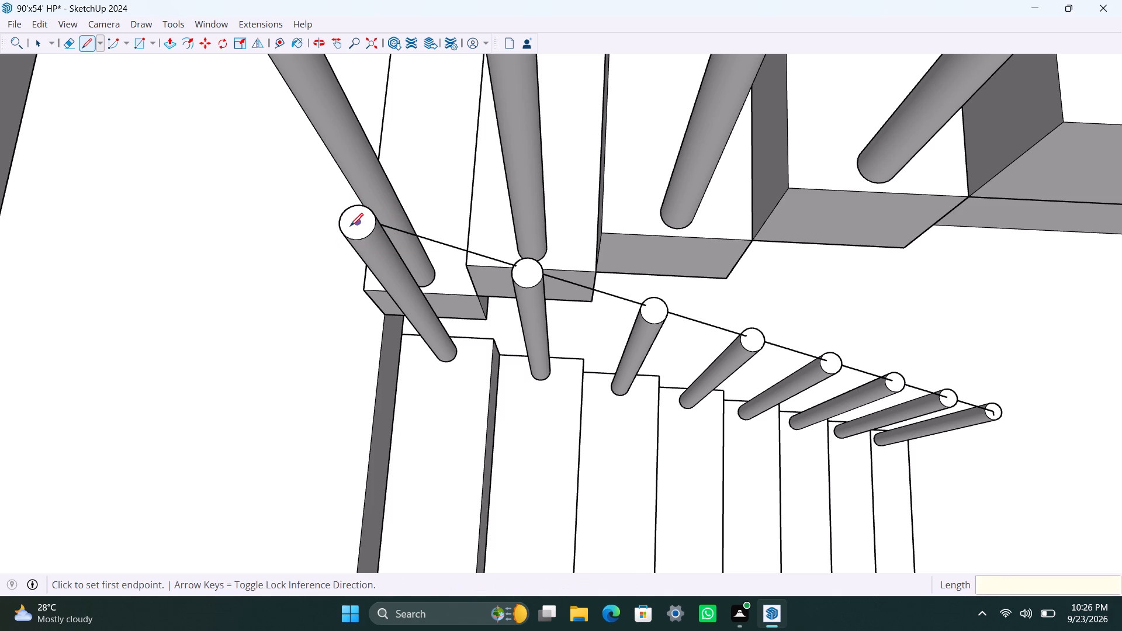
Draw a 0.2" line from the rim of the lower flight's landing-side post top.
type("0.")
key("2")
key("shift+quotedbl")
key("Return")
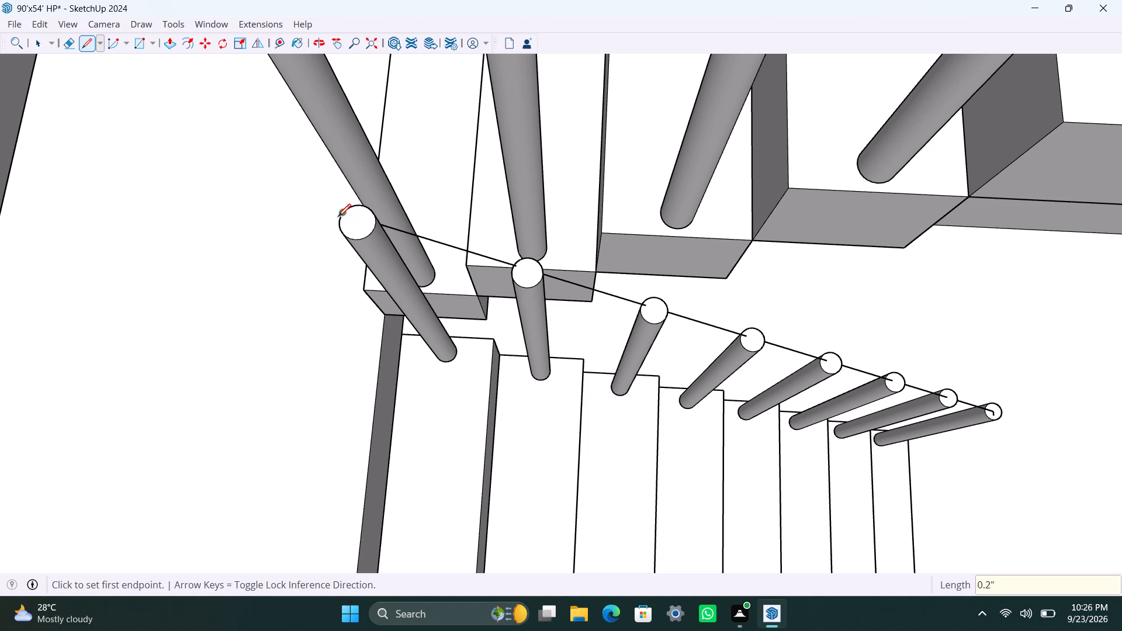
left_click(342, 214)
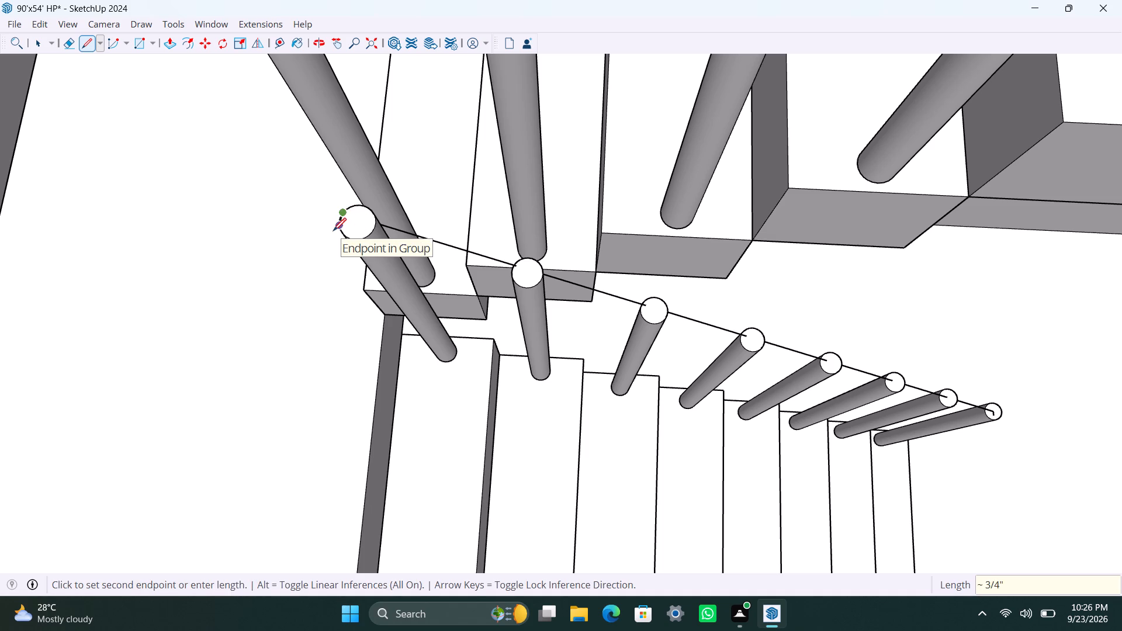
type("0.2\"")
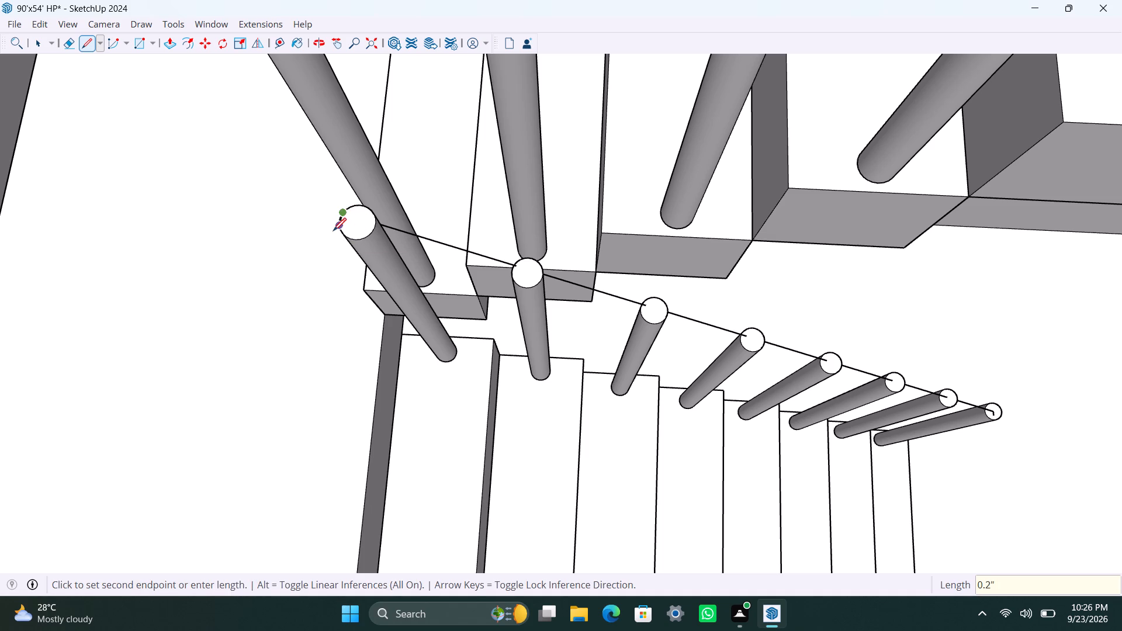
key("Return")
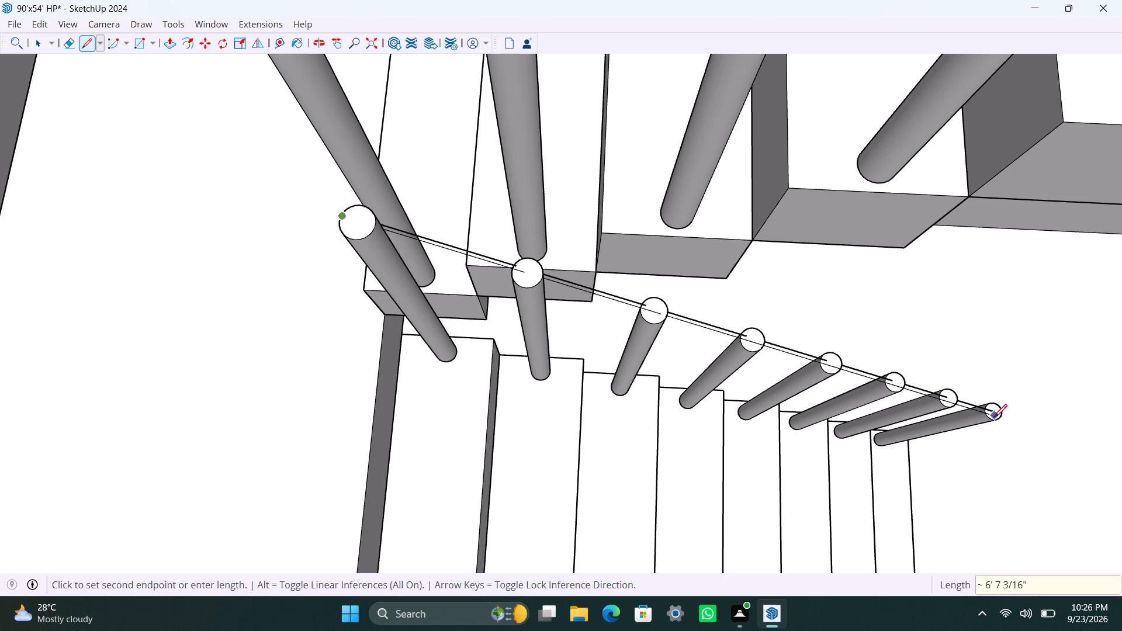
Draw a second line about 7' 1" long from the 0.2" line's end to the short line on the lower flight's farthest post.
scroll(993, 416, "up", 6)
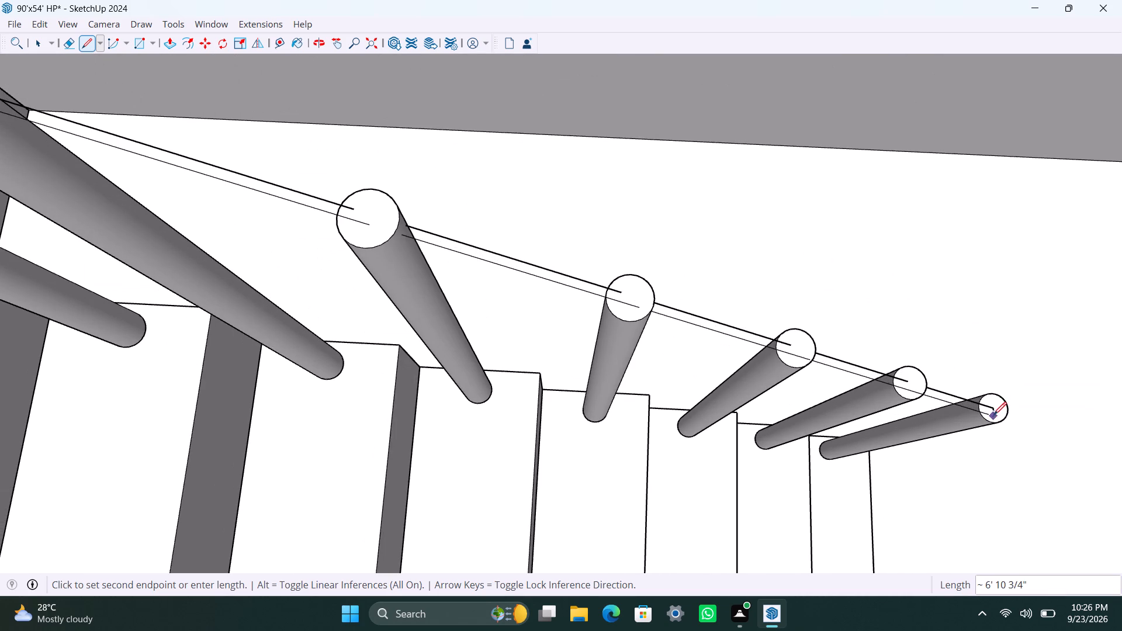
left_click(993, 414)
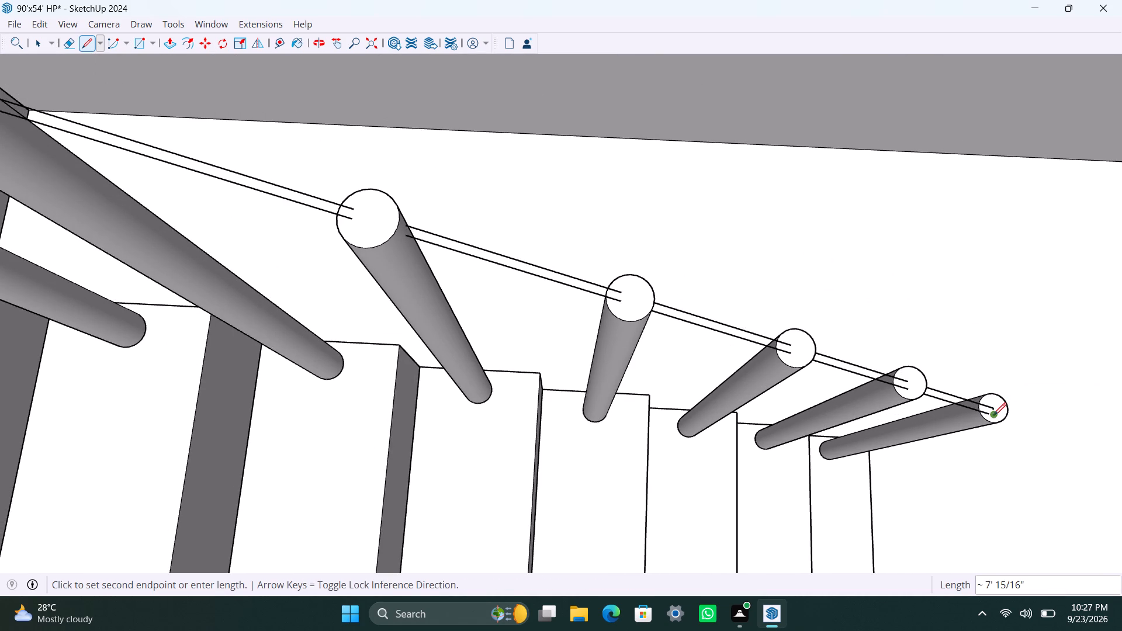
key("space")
Examine both ends of the paired lines running along the lower flight's post tops.
scroll(989, 417, "up", 9)
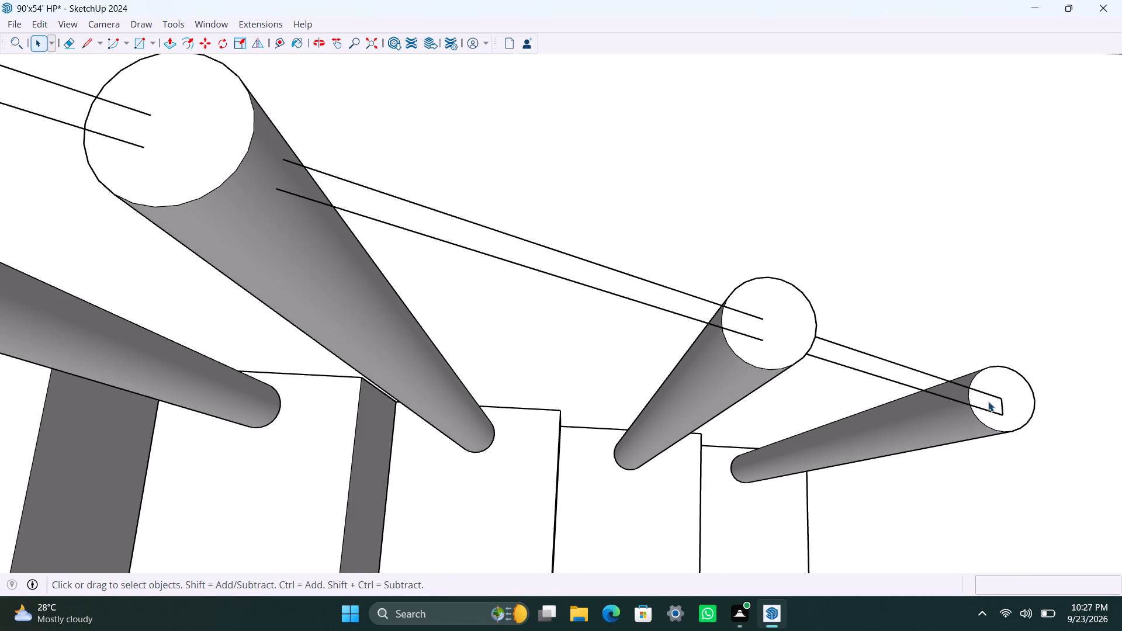
left_click(995, 404)
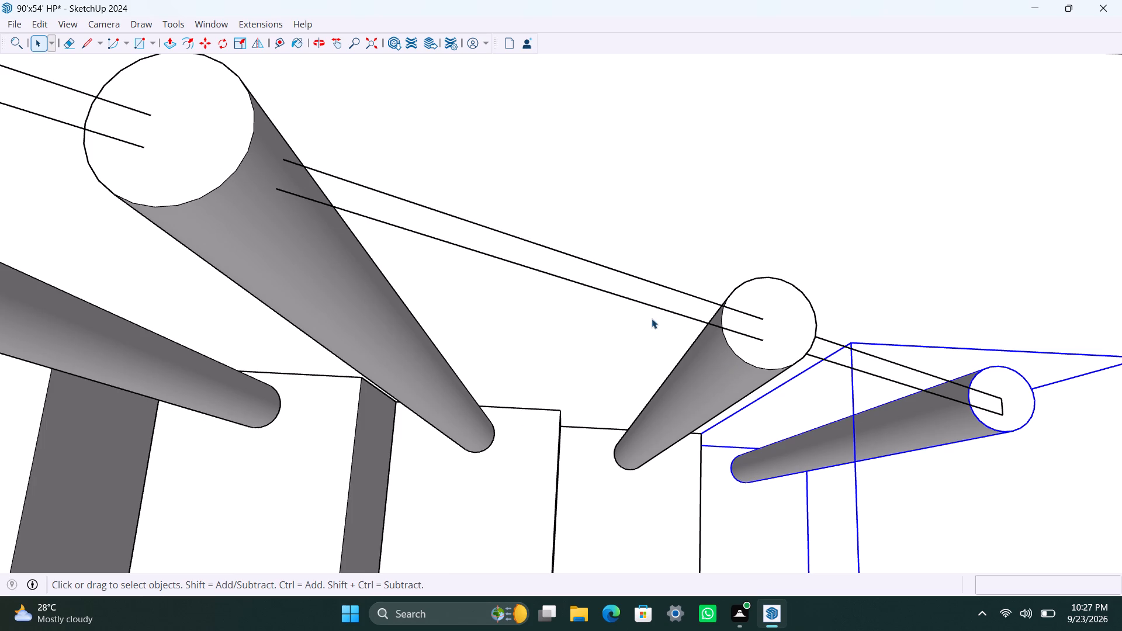
double_click(646, 299)
left_click(646, 299)
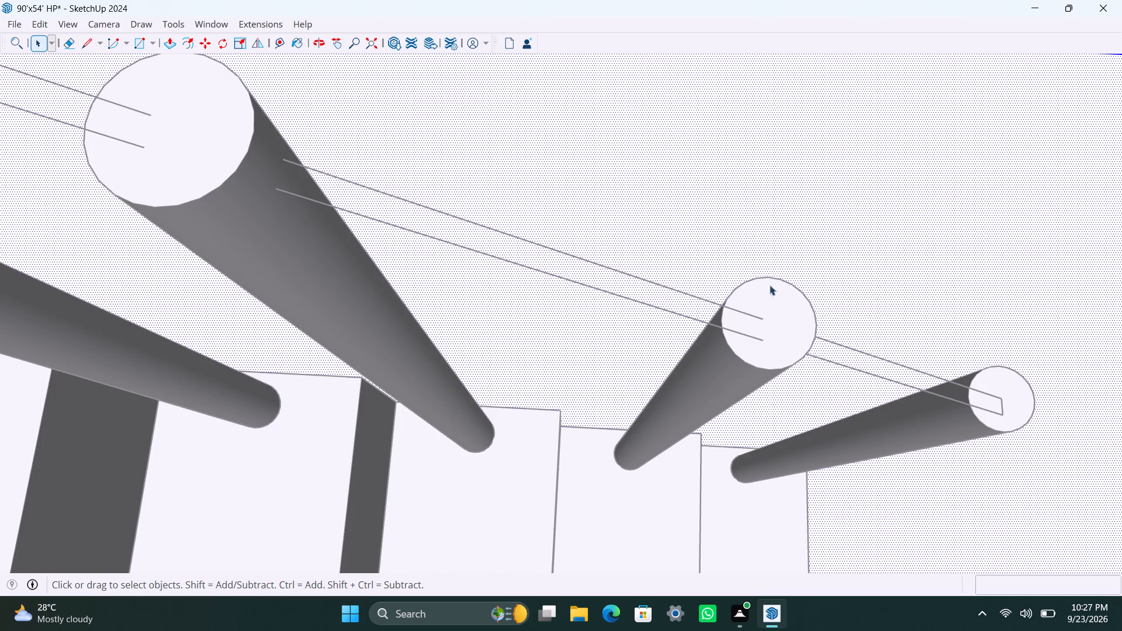
scroll(777, 258, "down", 9)
left_click(862, 319)
scroll(337, 186, "up", 2)
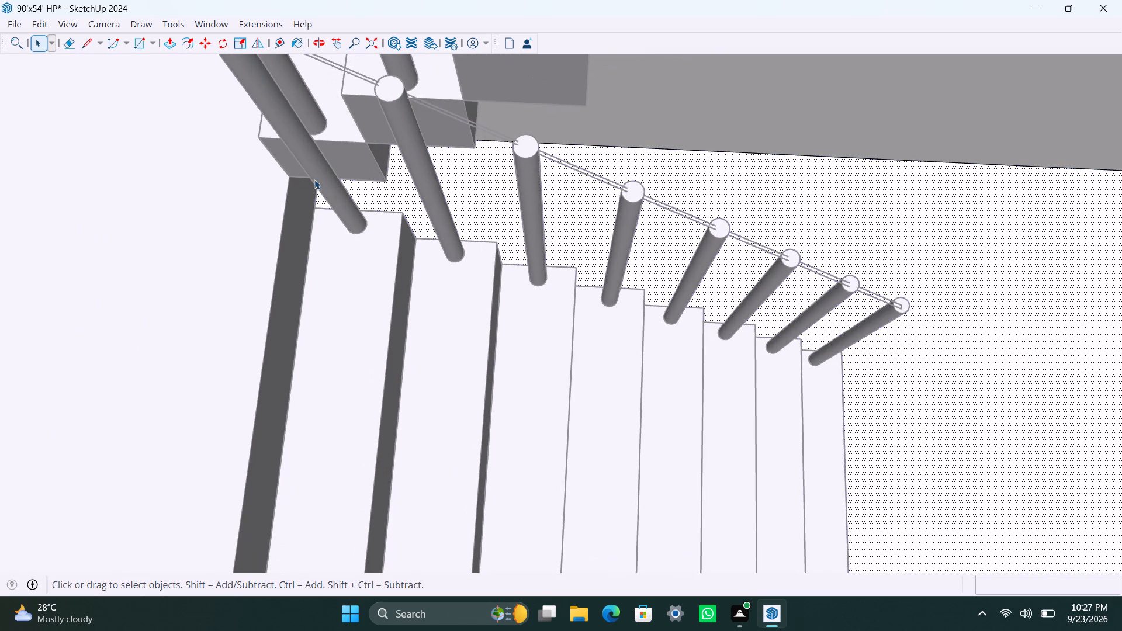
middle_click_drag(314, 182, 337, 362)
scroll(311, 292, "up", 8)
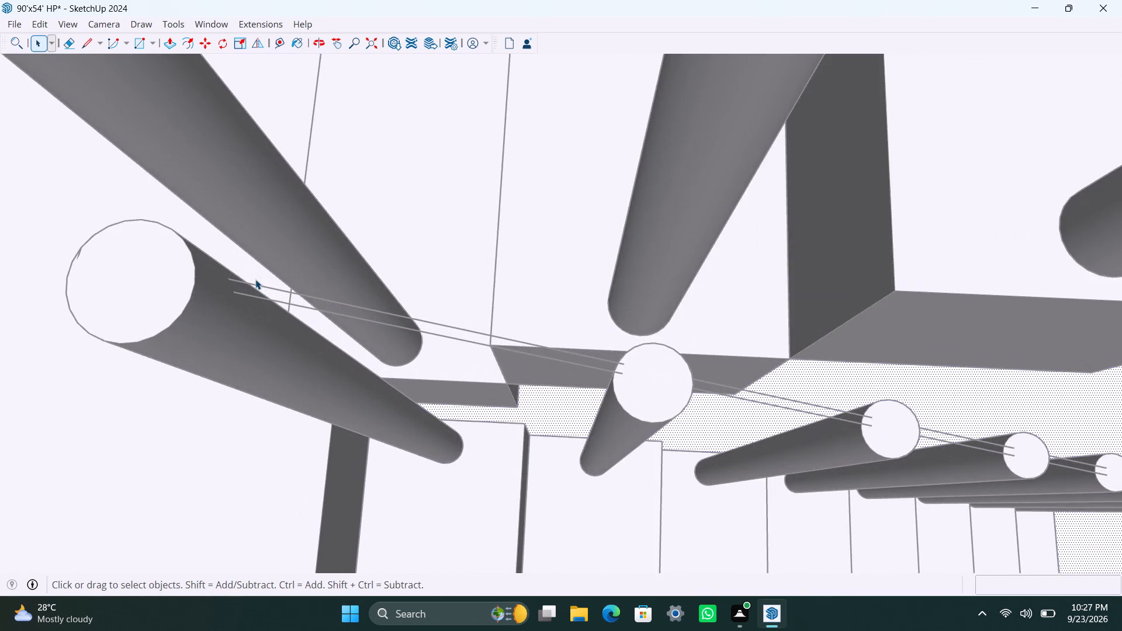
scroll(255, 280, "up", 3)
scroll(244, 301, "down", 8)
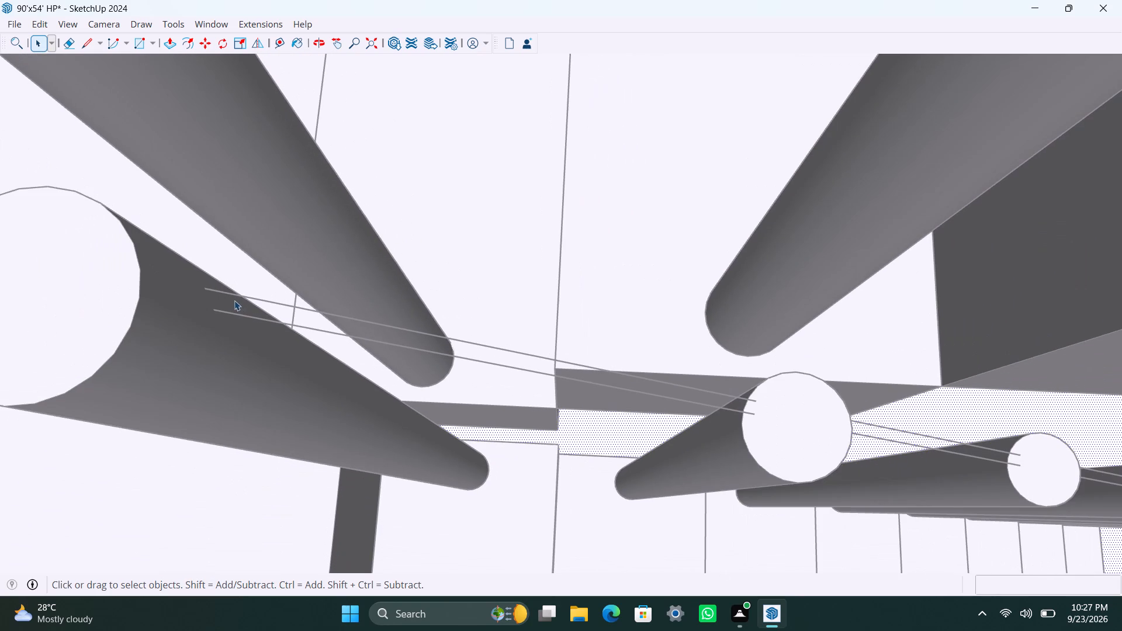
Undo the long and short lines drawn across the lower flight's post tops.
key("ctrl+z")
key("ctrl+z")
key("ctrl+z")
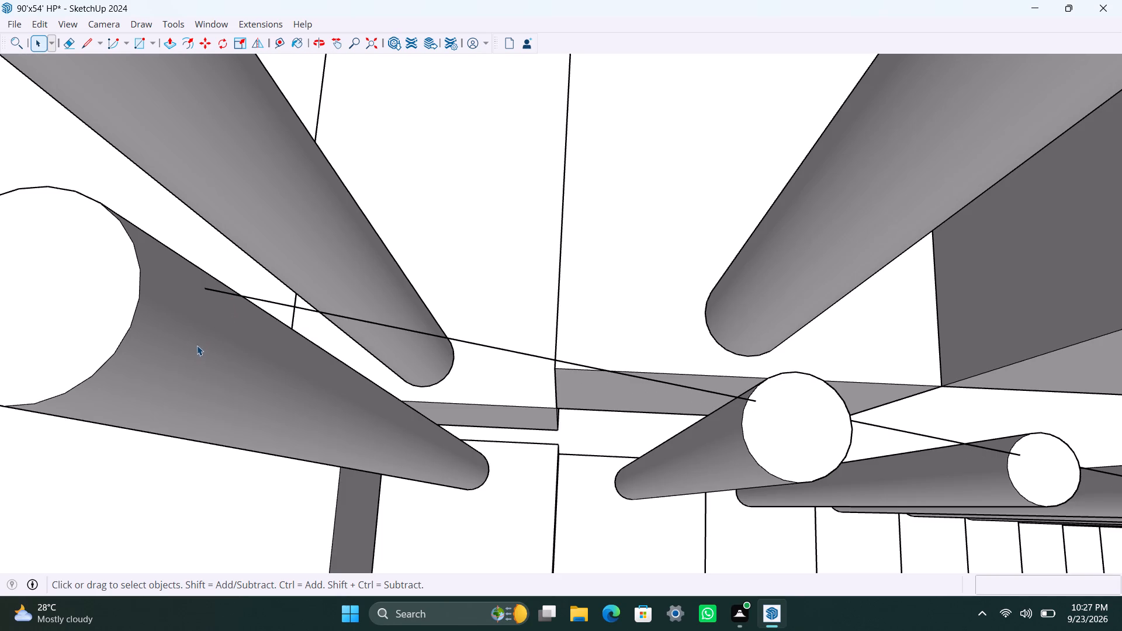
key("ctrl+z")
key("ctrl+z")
Draw a line about 6' 11" long from the rim of the lower flight's landing-side post top to the farthest post top's rim.
scroll(158, 334, "down", 10)
middle_click_drag(152, 381, 160, 381, "shift")
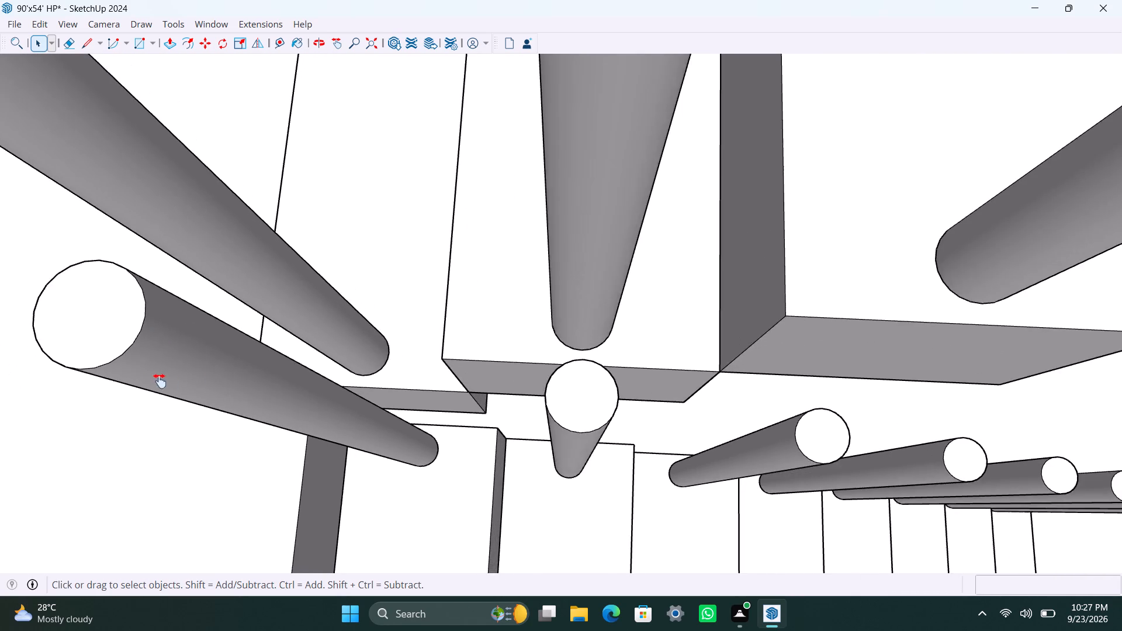
middle_click_drag(160, 381, 232, 372, "shift")
key("l")
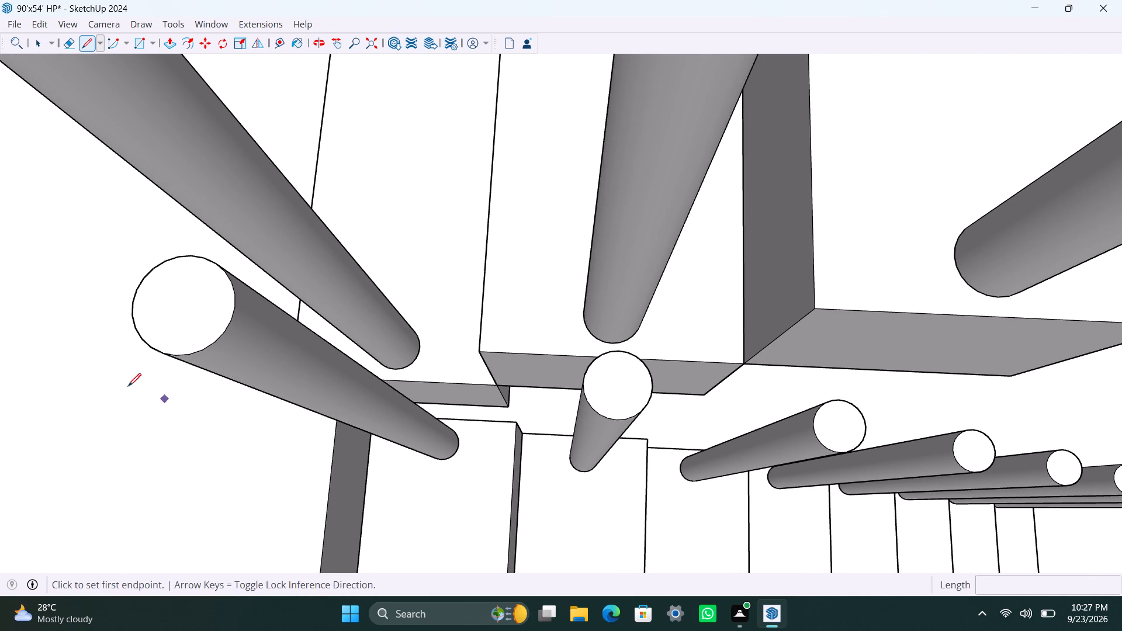
left_click(186, 302)
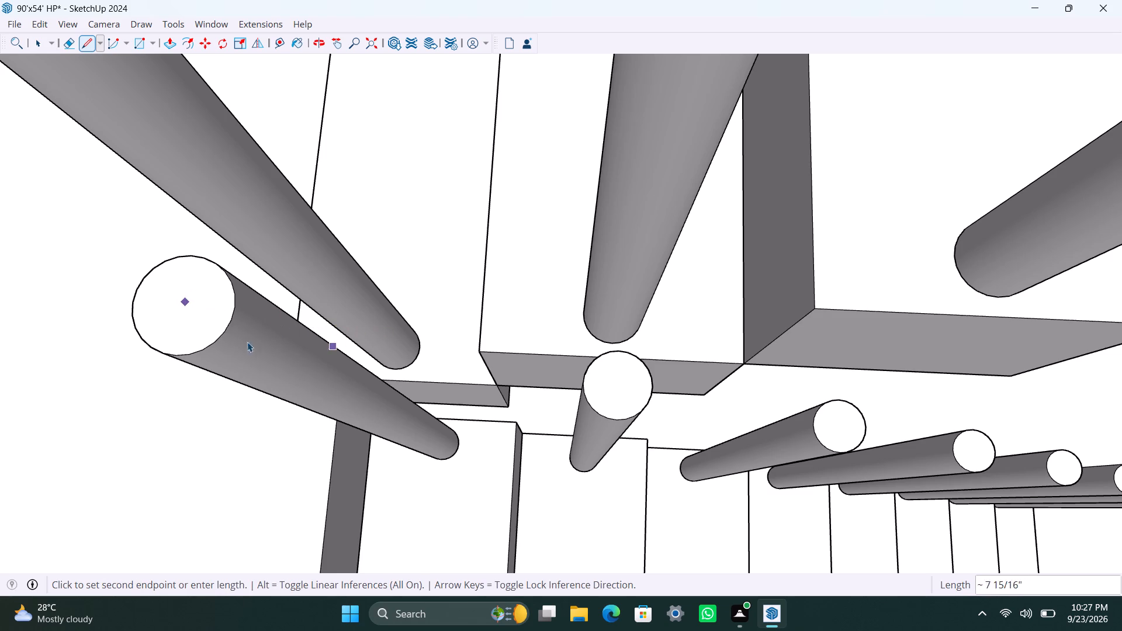
key("space")
key("l")
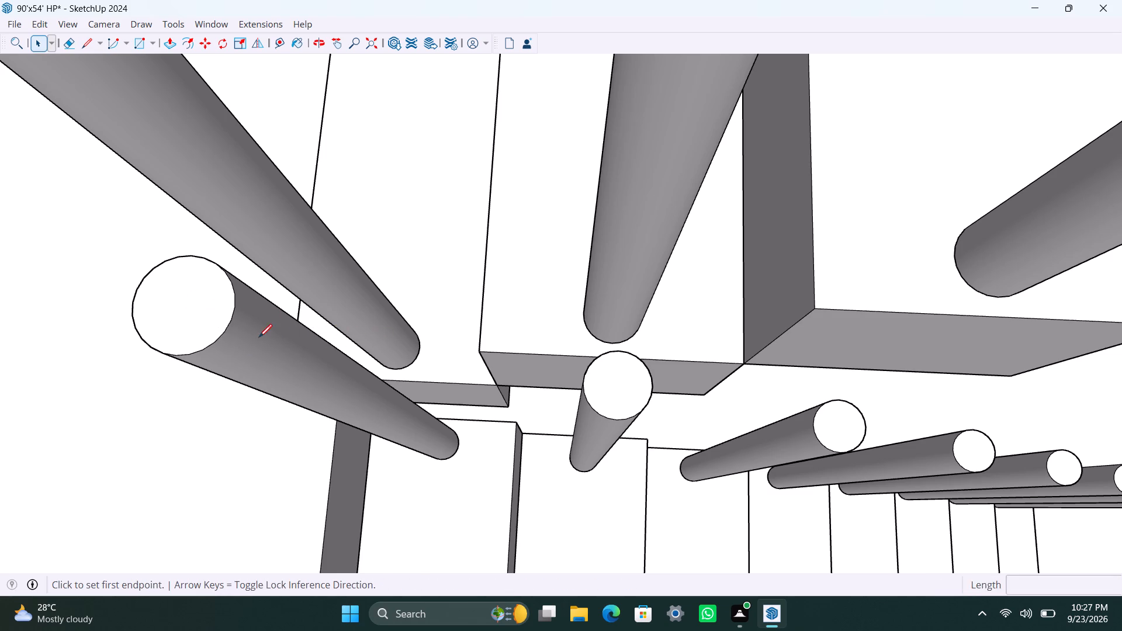
left_click(232, 320)
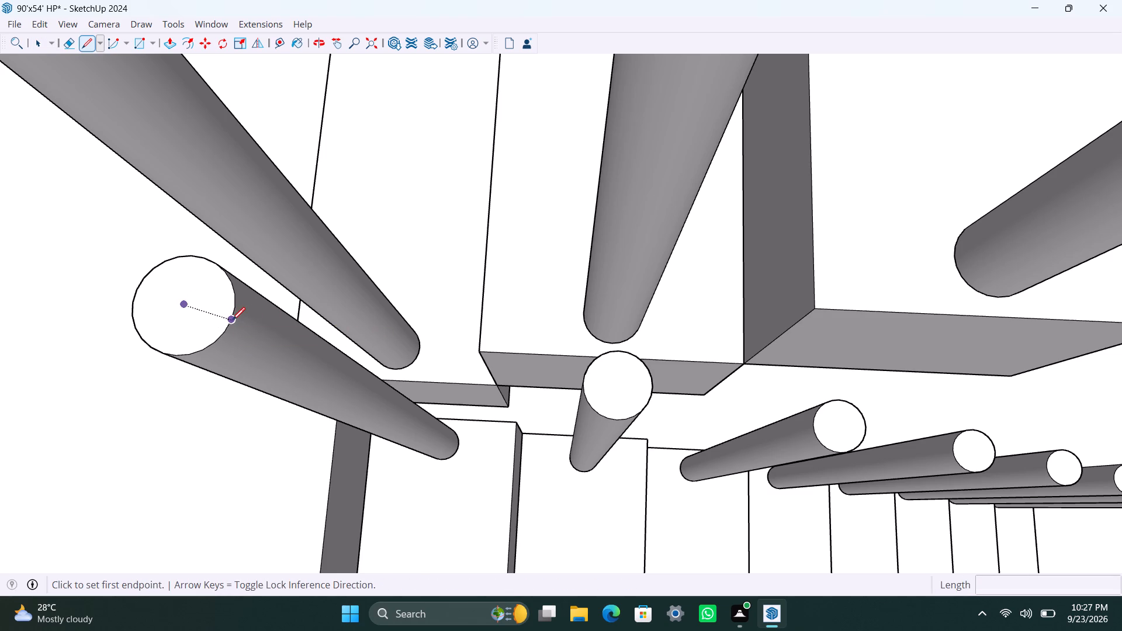
scroll(518, 390, "down", 8)
middle_click_drag(519, 390, 505, 388, "shift")
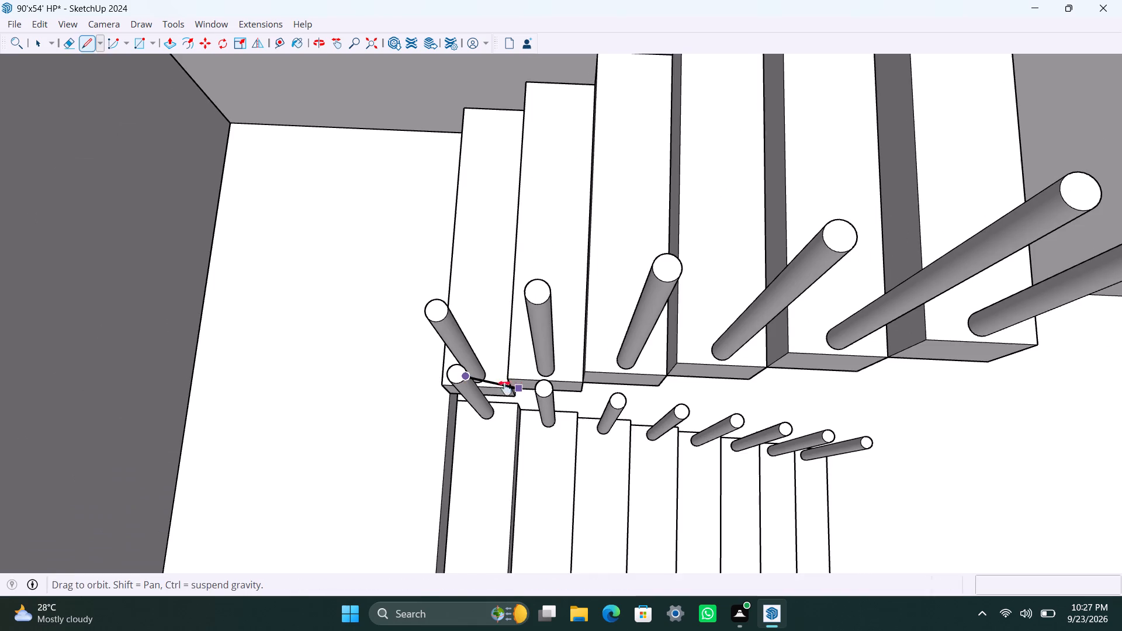
middle_click_drag(505, 388, 245, 358, "shift")
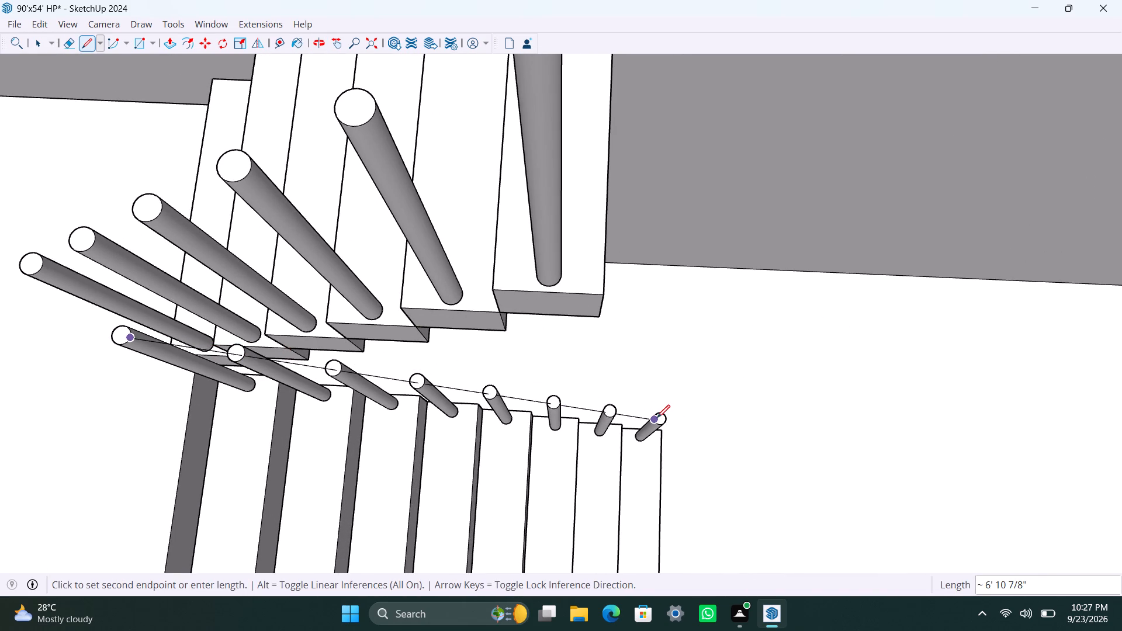
scroll(657, 418, "up", 5)
left_click(656, 418)
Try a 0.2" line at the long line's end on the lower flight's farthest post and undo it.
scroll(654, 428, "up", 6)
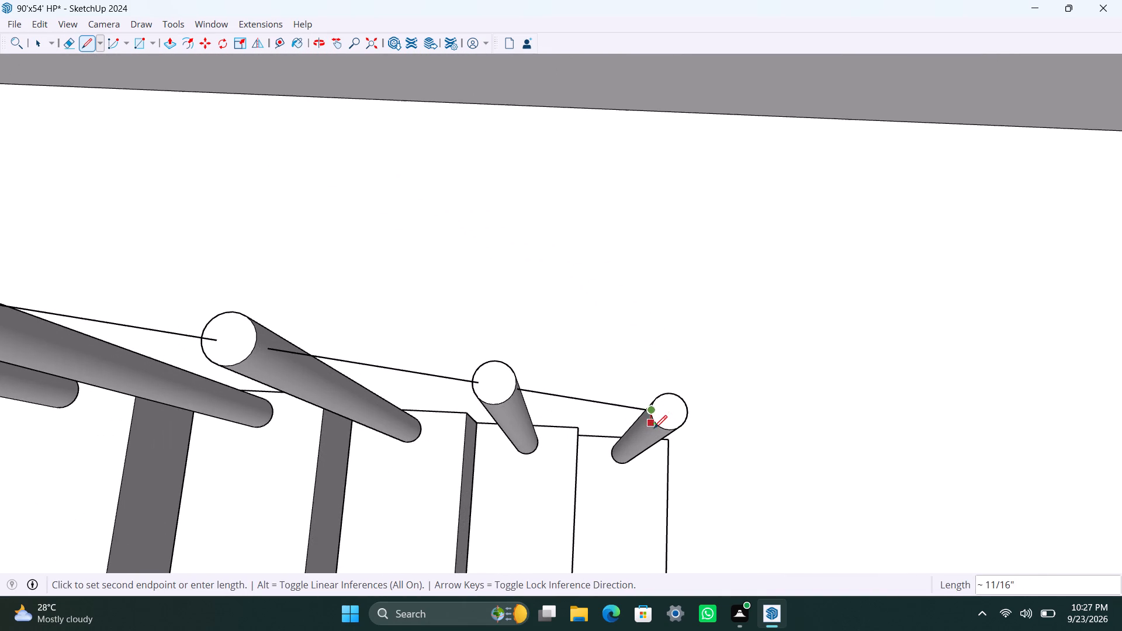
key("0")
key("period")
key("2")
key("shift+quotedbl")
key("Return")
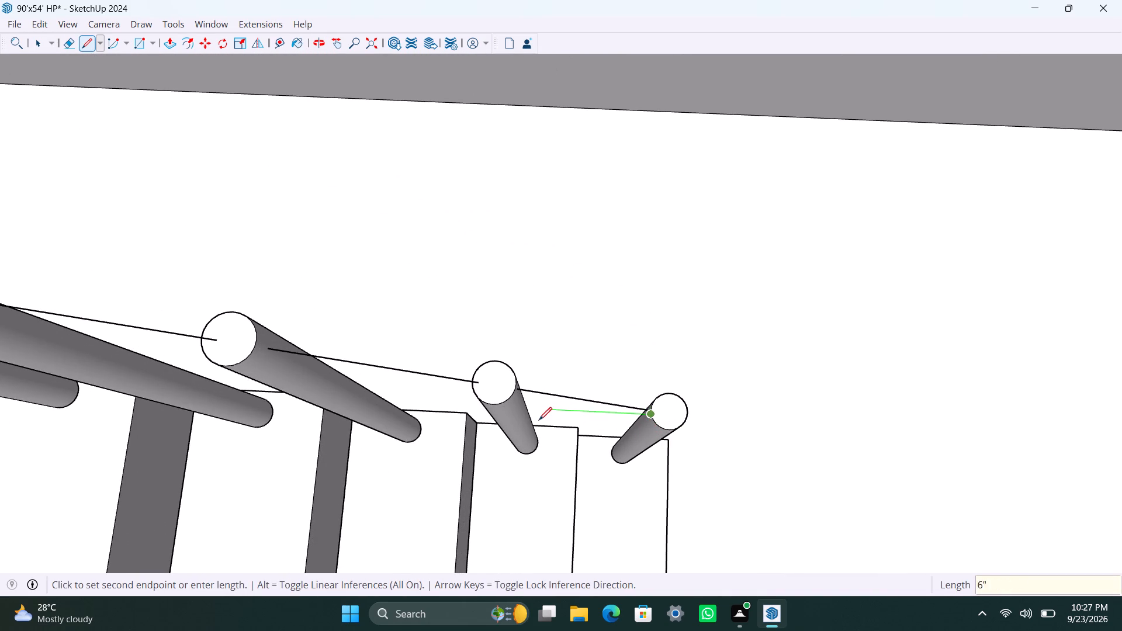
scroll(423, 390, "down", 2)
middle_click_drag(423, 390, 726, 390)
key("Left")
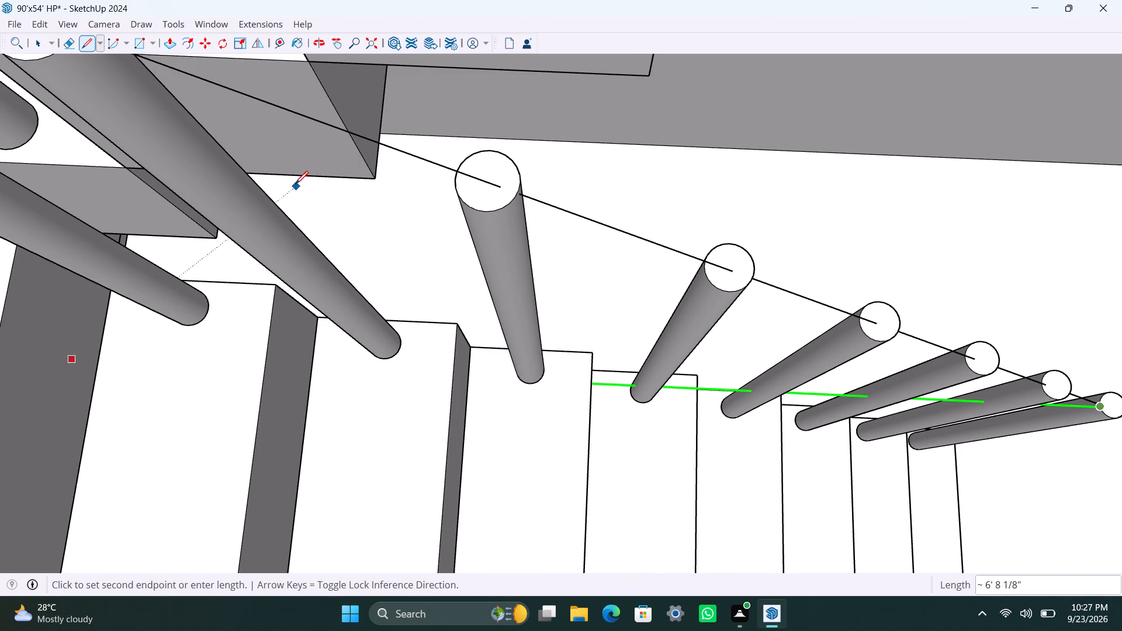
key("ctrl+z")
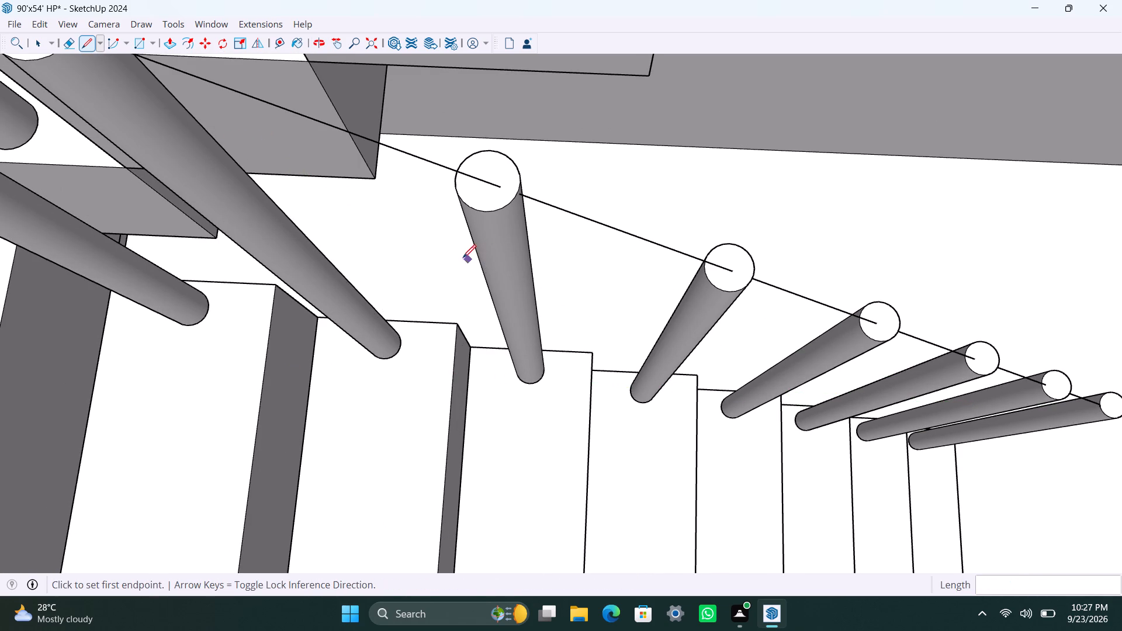
Draw a 0.2" line from the long line's start at the rim of the lower flight's landing-side post top.
scroll(448, 256, "down", 4)
scroll(205, 162, "up", 5)
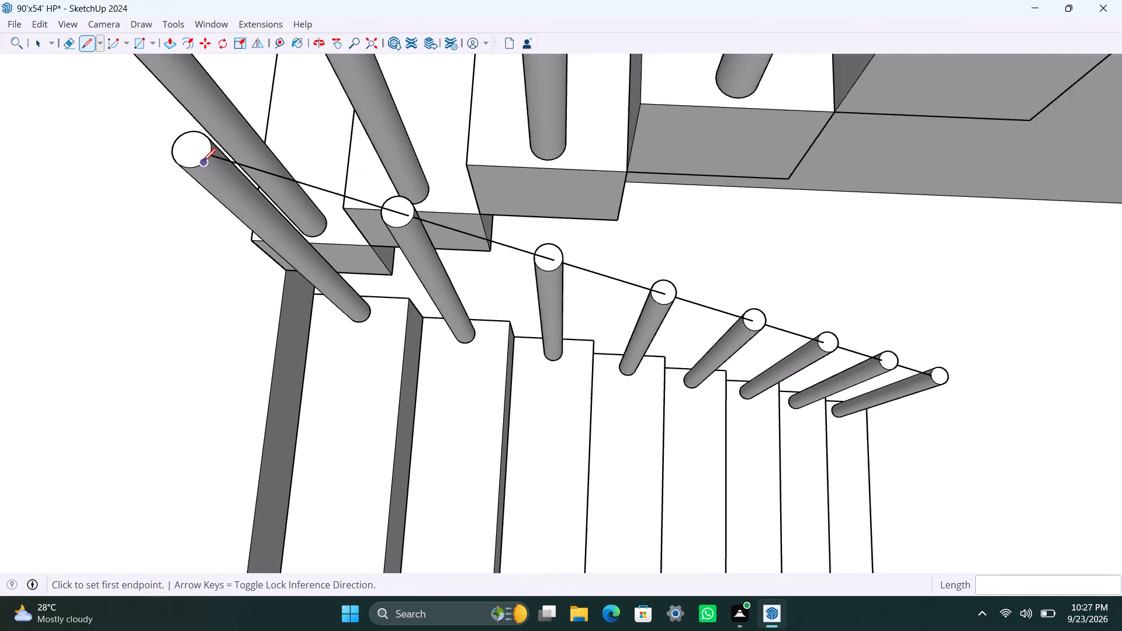
middle_click_drag(203, 163, 266, 186)
key("space")
scroll(208, 249, "up", 2)
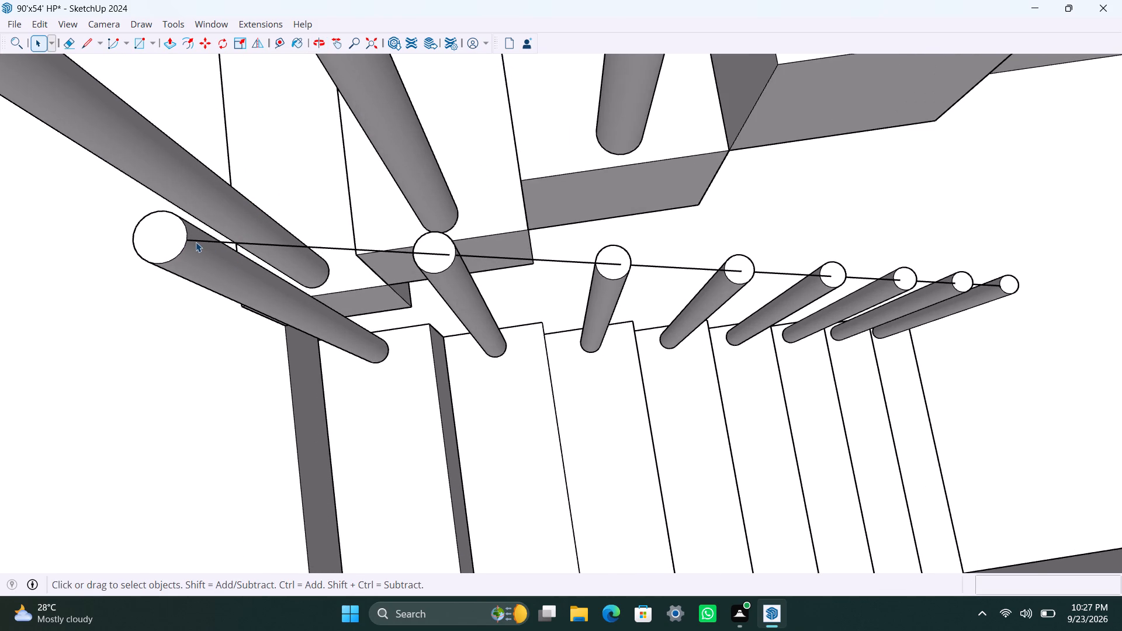
scroll(196, 242, "up", 3)
key("l")
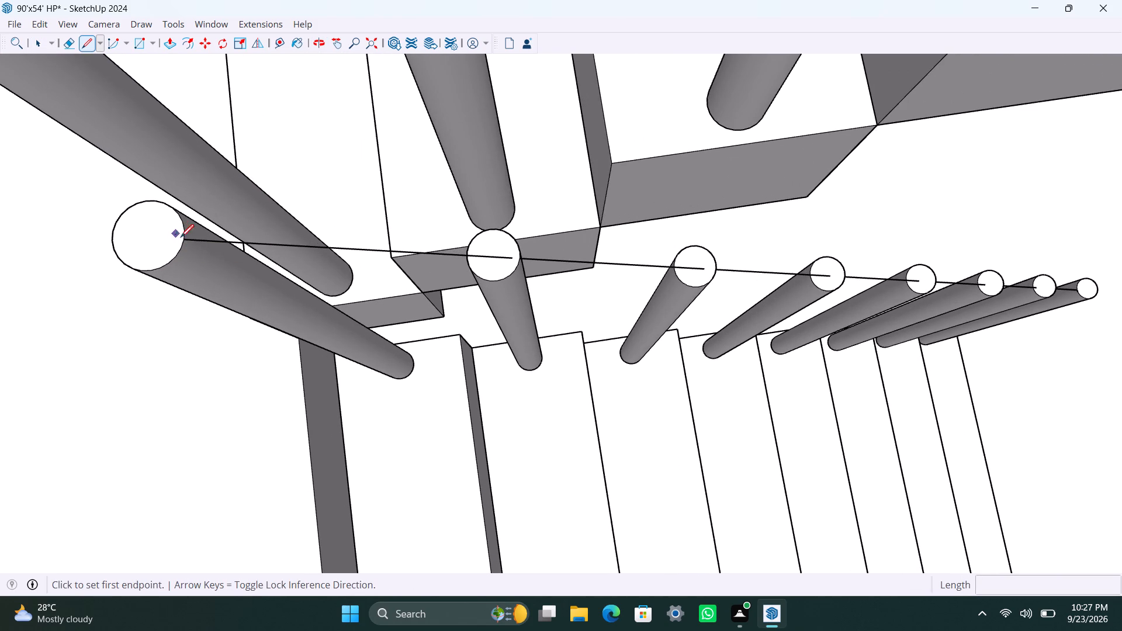
left_click(185, 239)
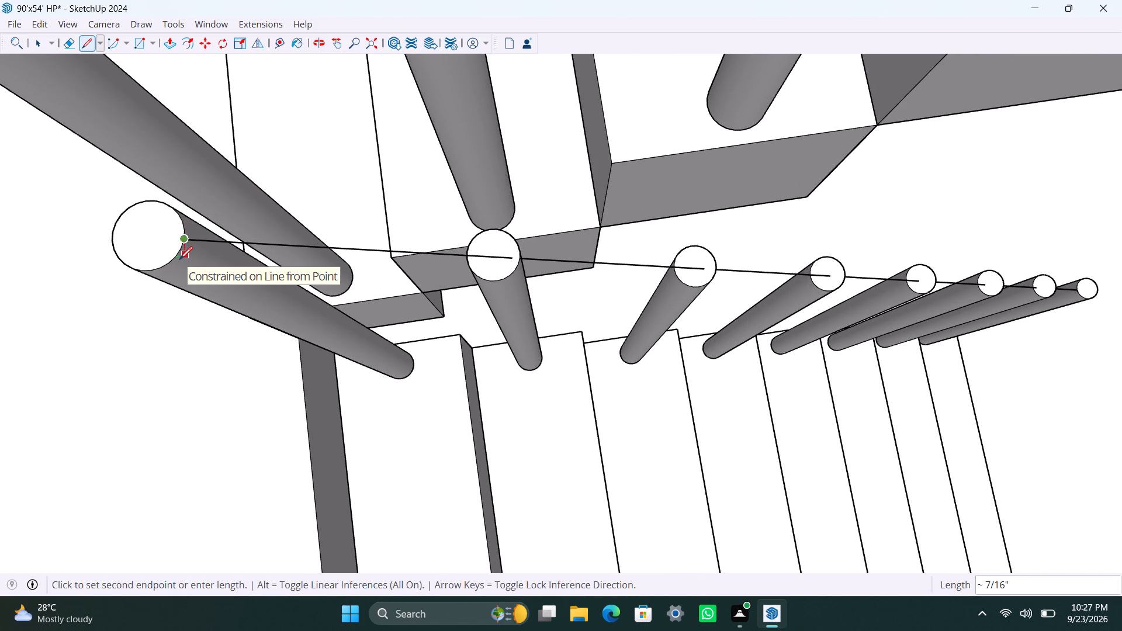
type("0.2")
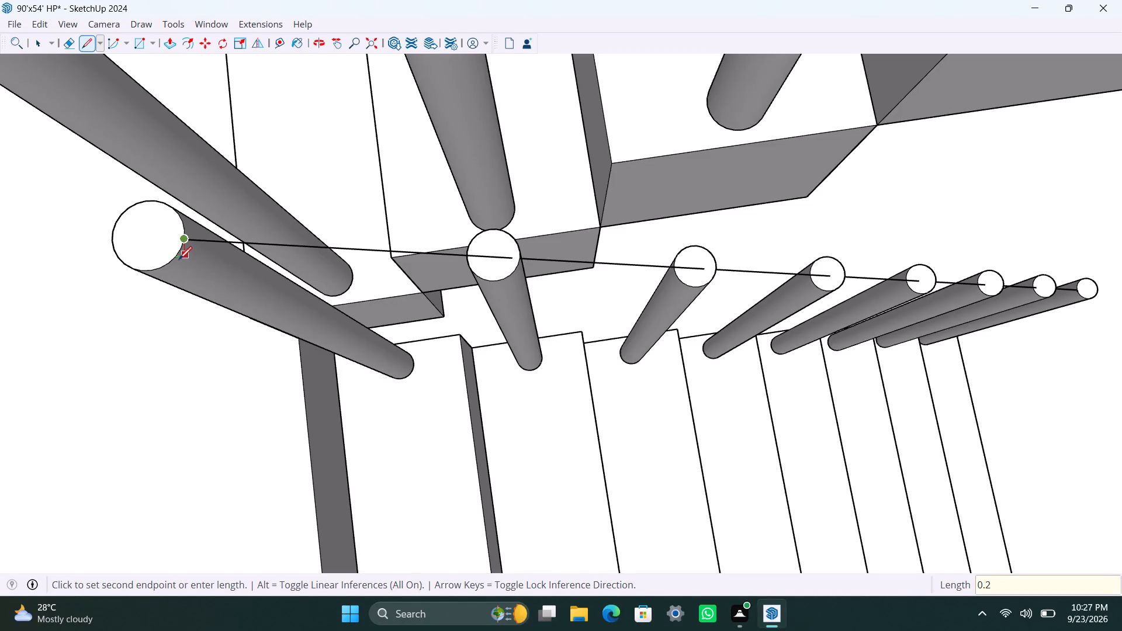
key("shift+quotedbl")
key("Return")
Draw a second line about 6' 11" long from the 0.2" line's end to the rim of the lower flight's farthest post top.
scroll(486, 283, "down", 3)
middle_click_drag(487, 278, 361, 260, "shift")
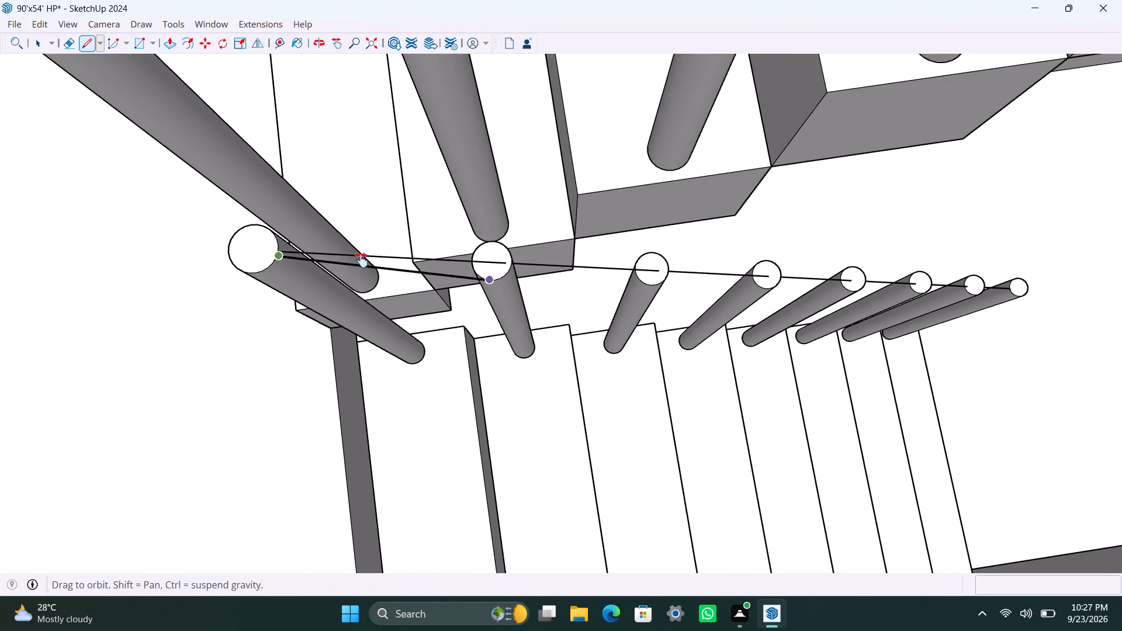
middle_click_drag(361, 260, 192, 260, "shift")
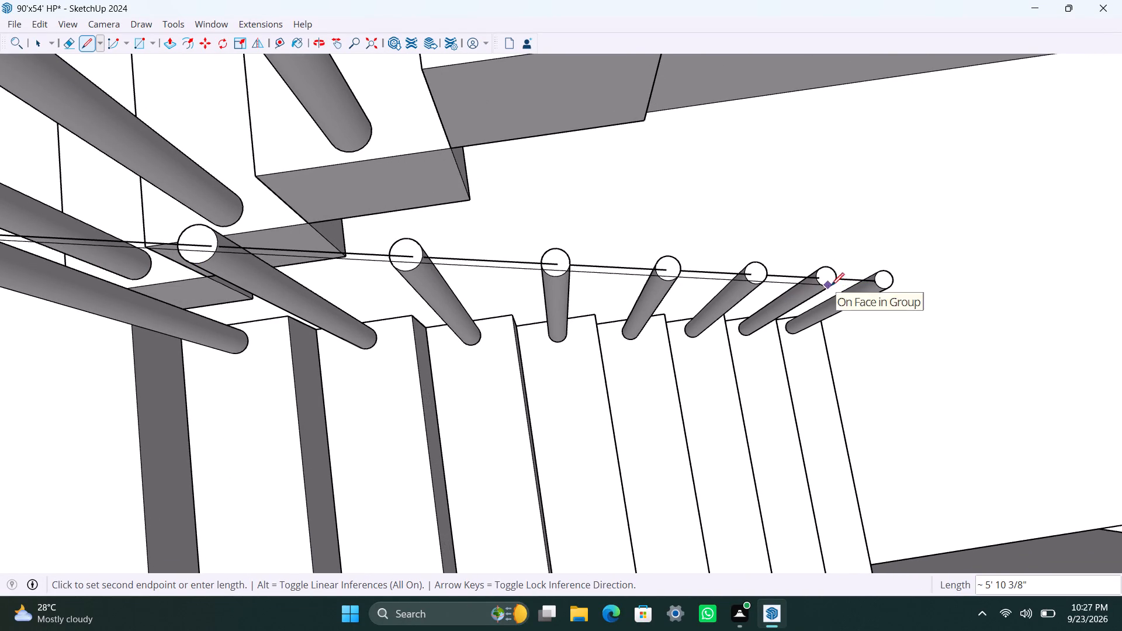
scroll(889, 303, "up", 16)
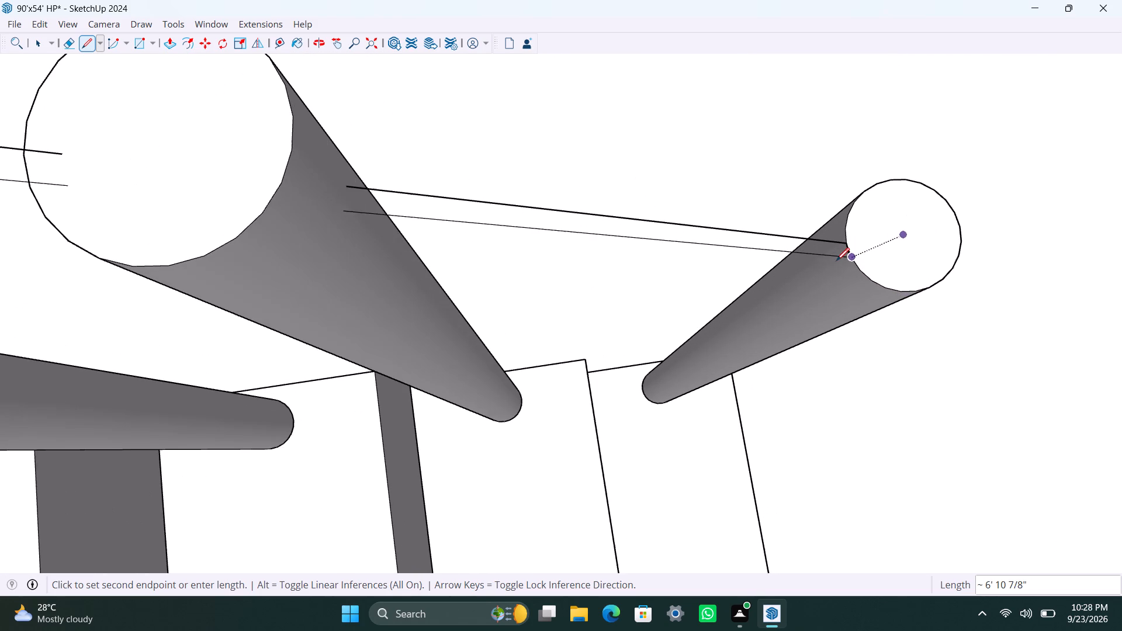
left_click(849, 253)
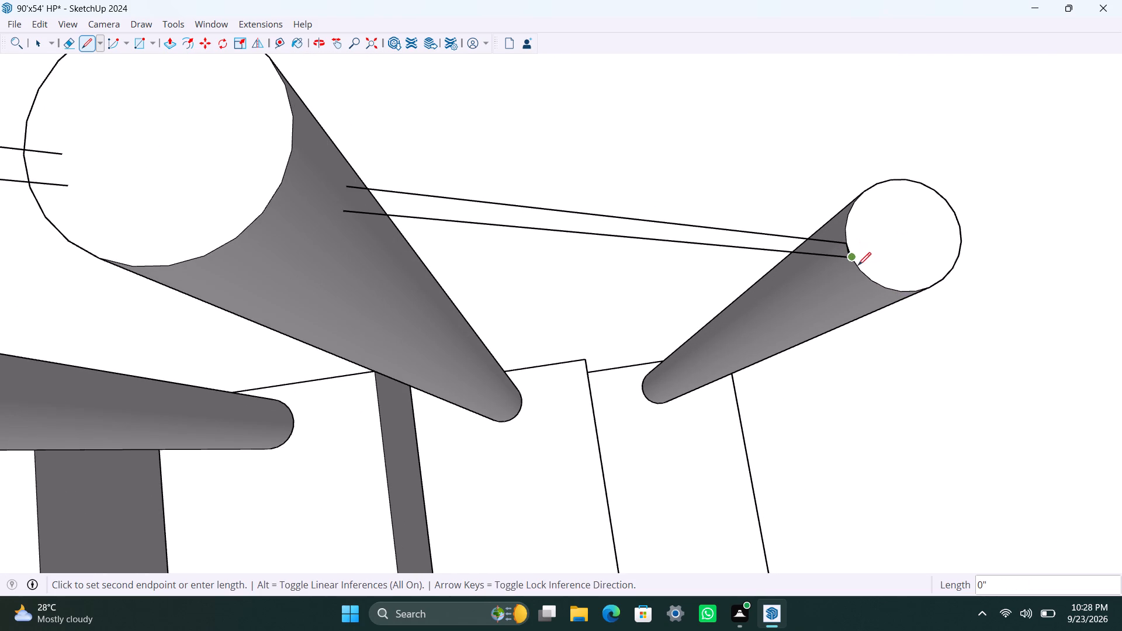
Undo the second long line between the lower flight's two end post tops.
scroll(857, 265, "up", 12)
key("ctrl+z")
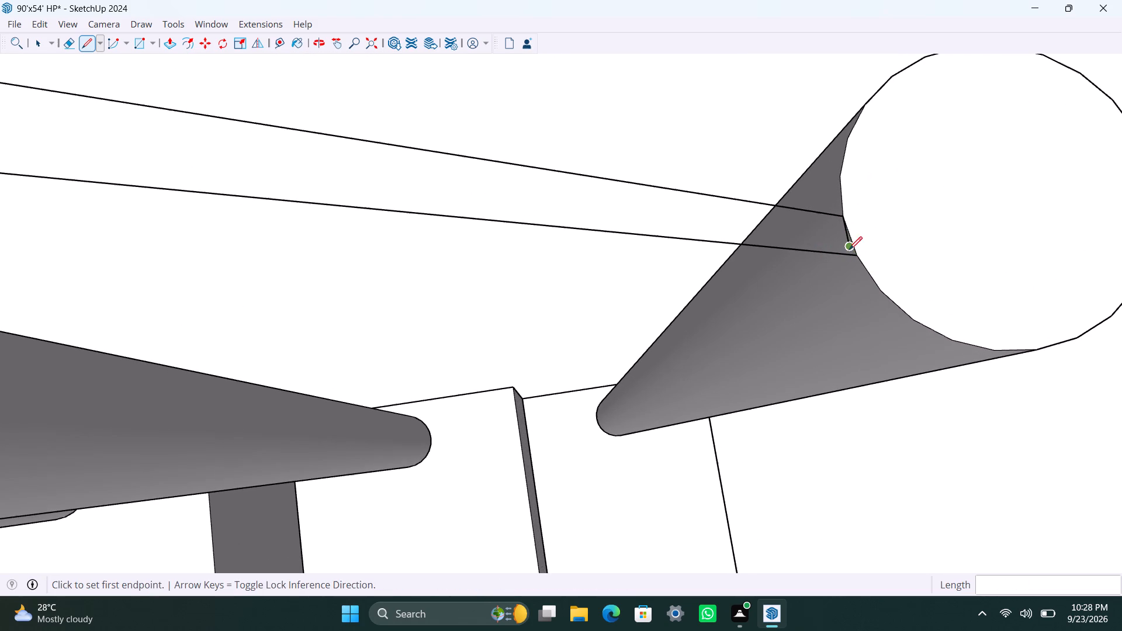
key("ctrl+z")
Draw a line about 6' 11" long from the short line's end on the lower flight's farthest post to the landing-side 0.2" line's end.
left_click_drag(851, 249, 838, 249)
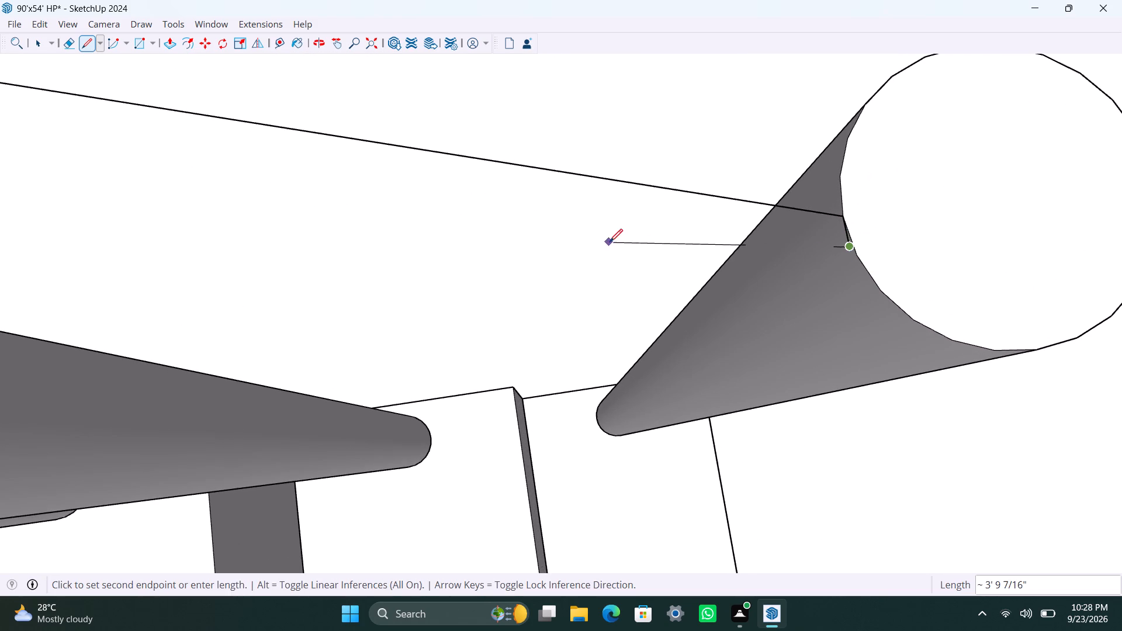
scroll(610, 242, "down", 8)
scroll(554, 233, "down", 4)
middle_click_drag(484, 255, 968, 264)
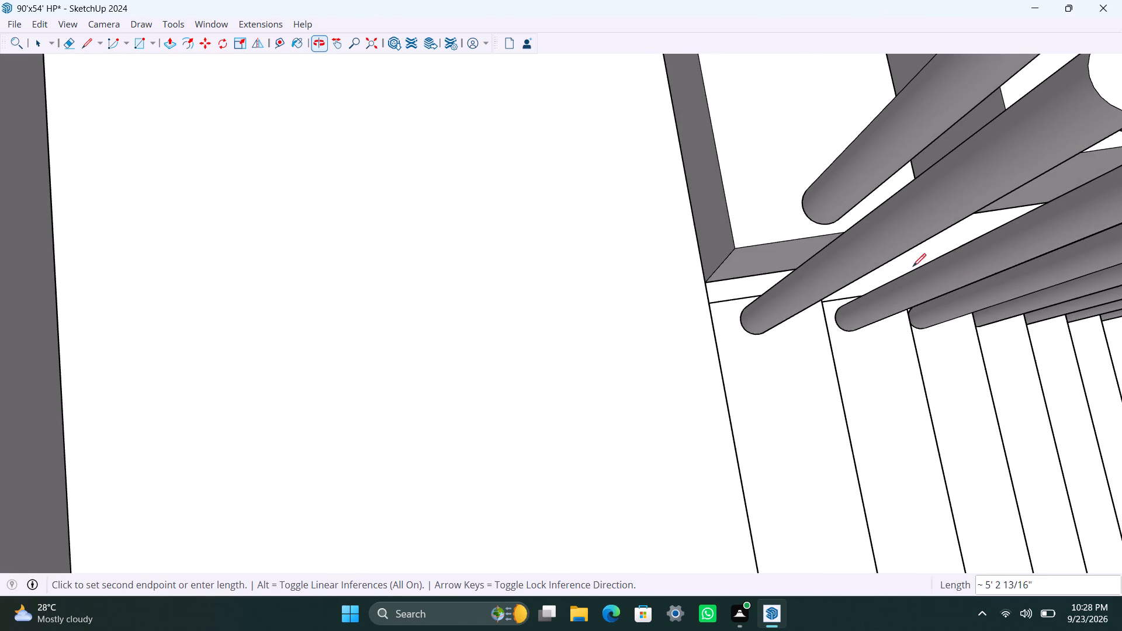
scroll(622, 235, "down", 3)
middle_click_drag(614, 244, 199, 411, "shift")
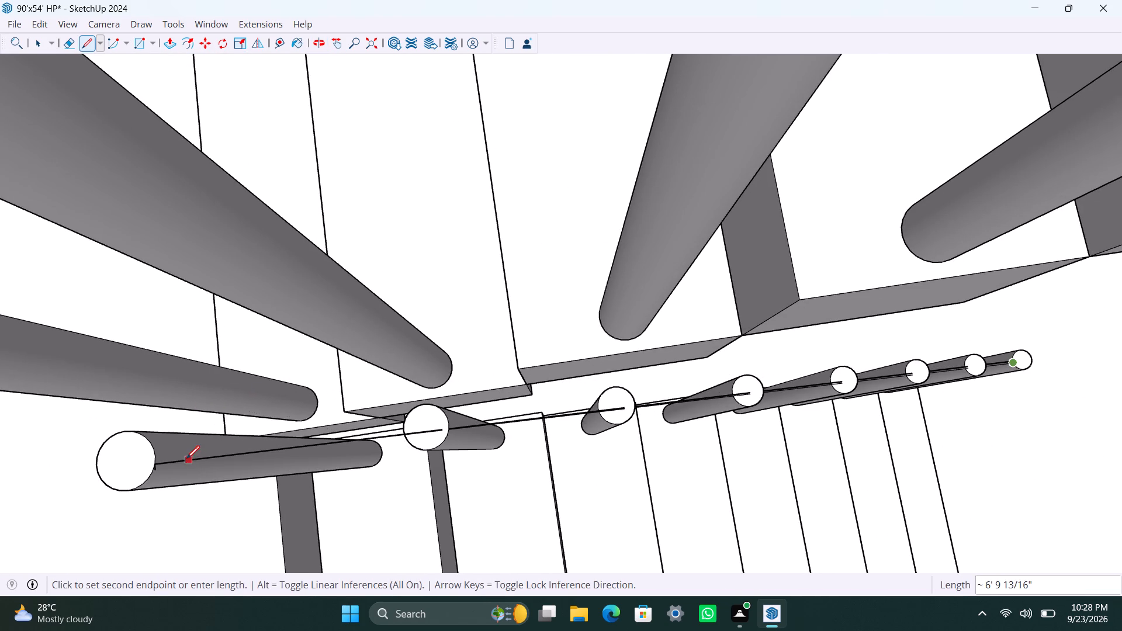
scroll(165, 459, "up", 17)
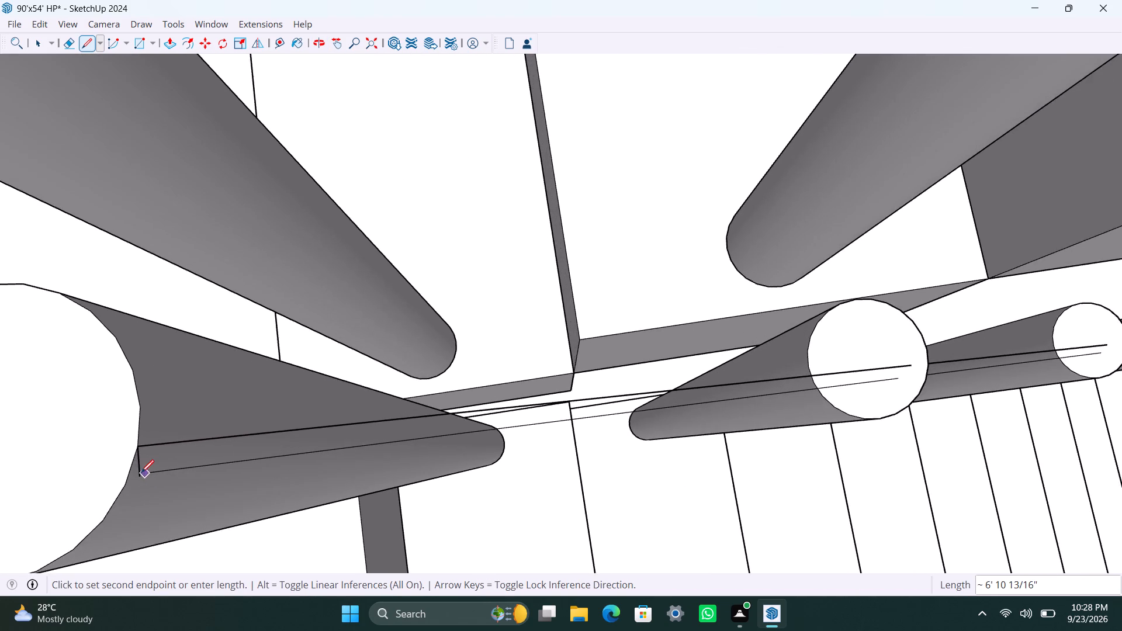
scroll(141, 473, "up", 2)
left_click(141, 473)
Group the narrow strip face and its edges running across the lower flight's post tops.
key("space")
scroll(198, 452, "down", 10)
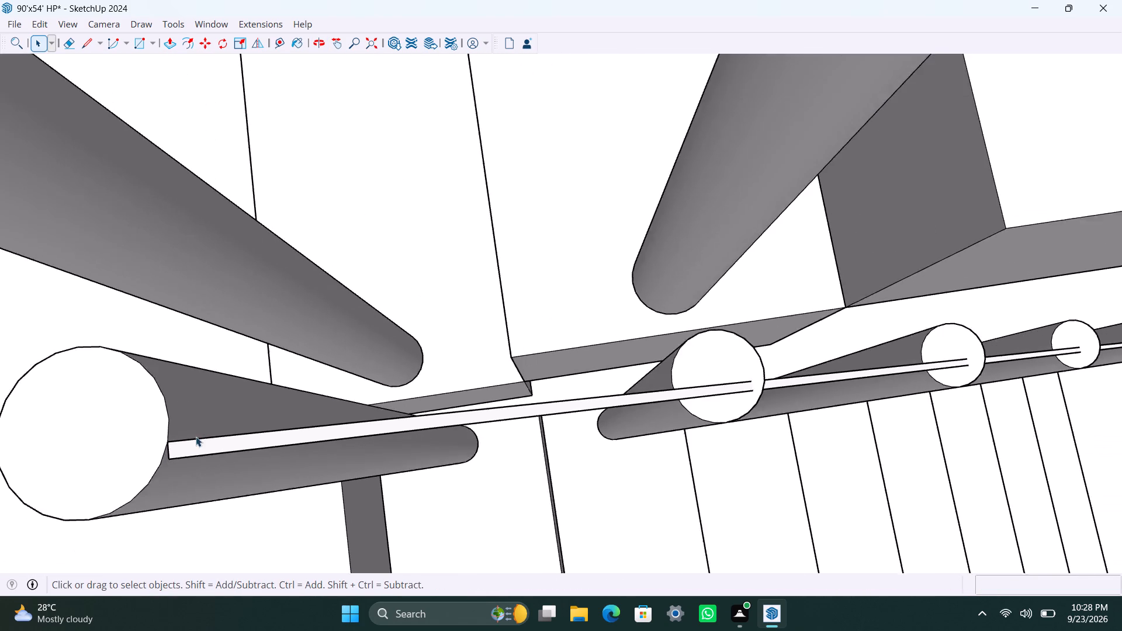
scroll(196, 436, "down", 6)
middle_click_drag(198, 435, 102, 343, "shift")
scroll(106, 342, "down", 4)
scroll(106, 342, "up", 5)
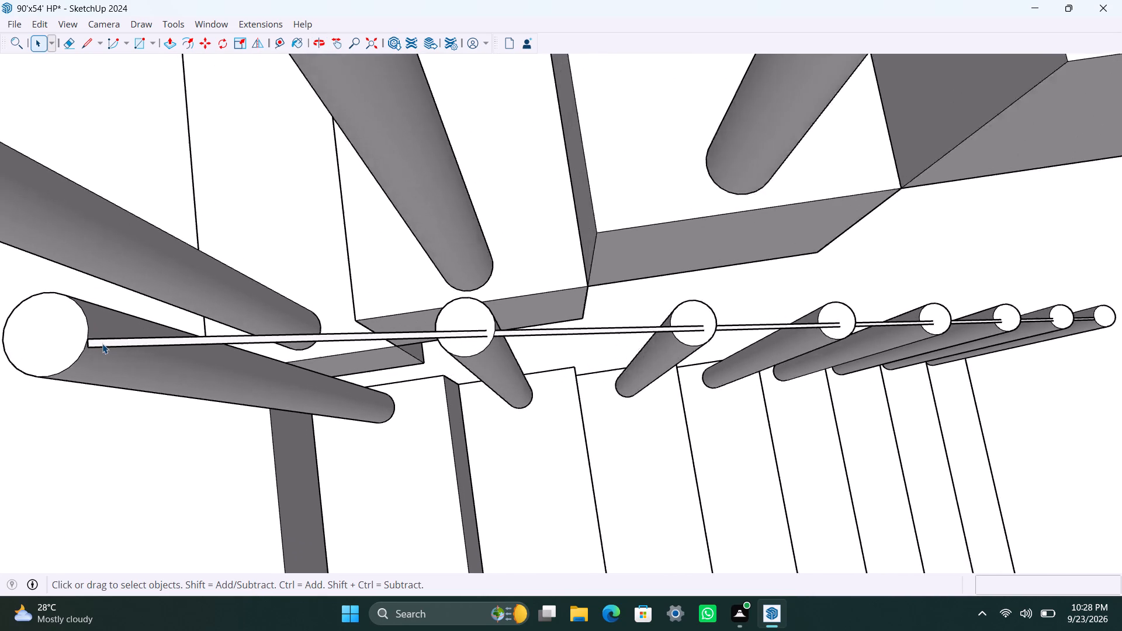
scroll(102, 344, "up", 1)
left_click(100, 344)
double_click(100, 344)
right_click(100, 344)
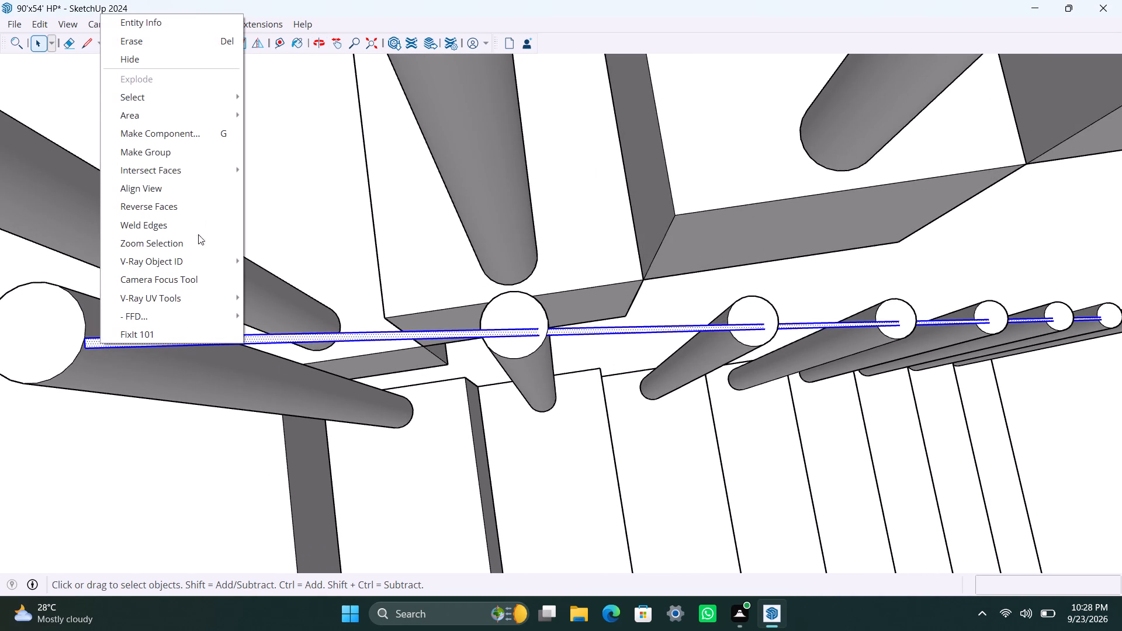
left_click(176, 155)
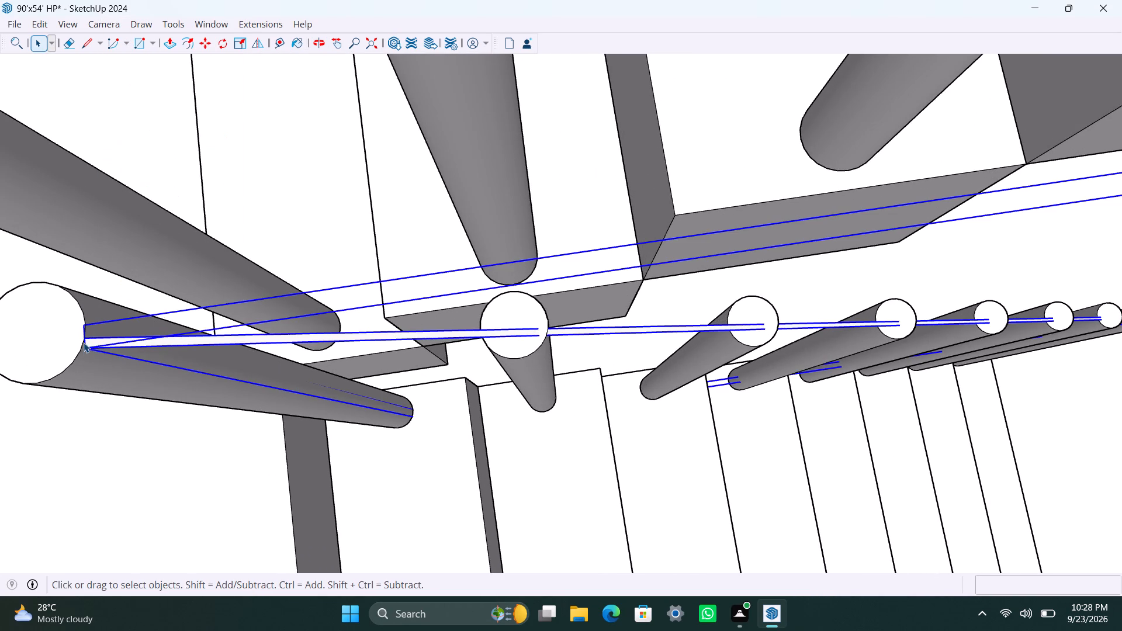
Move the strip group about 1/4" at the lower flight's landing-side post.
key("m")
left_click(86, 337)
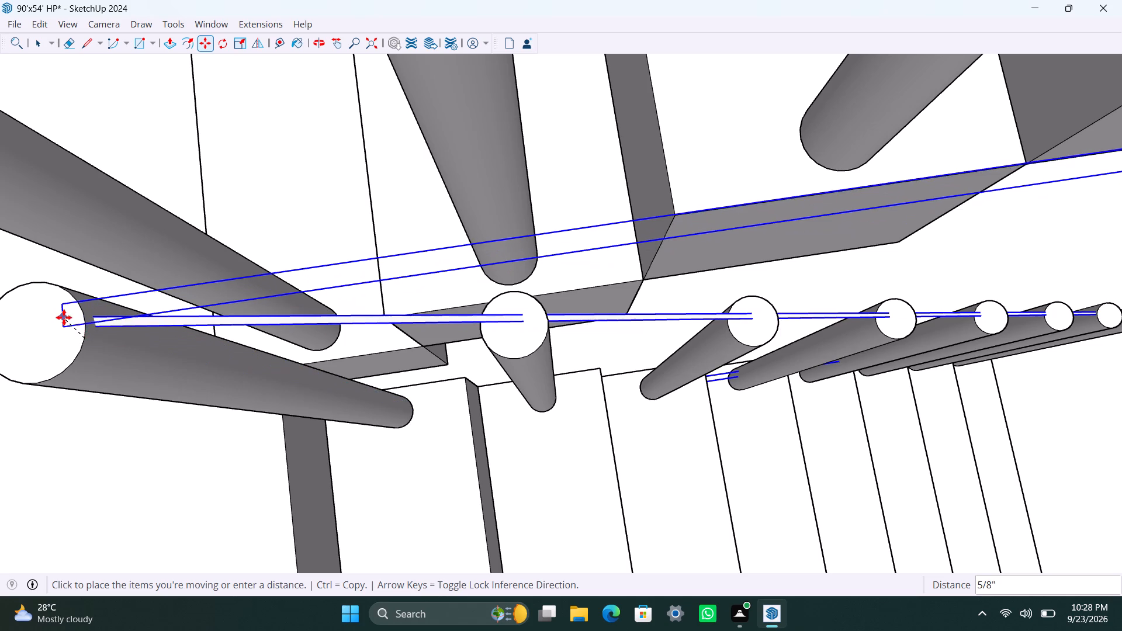
left_click(86, 322)
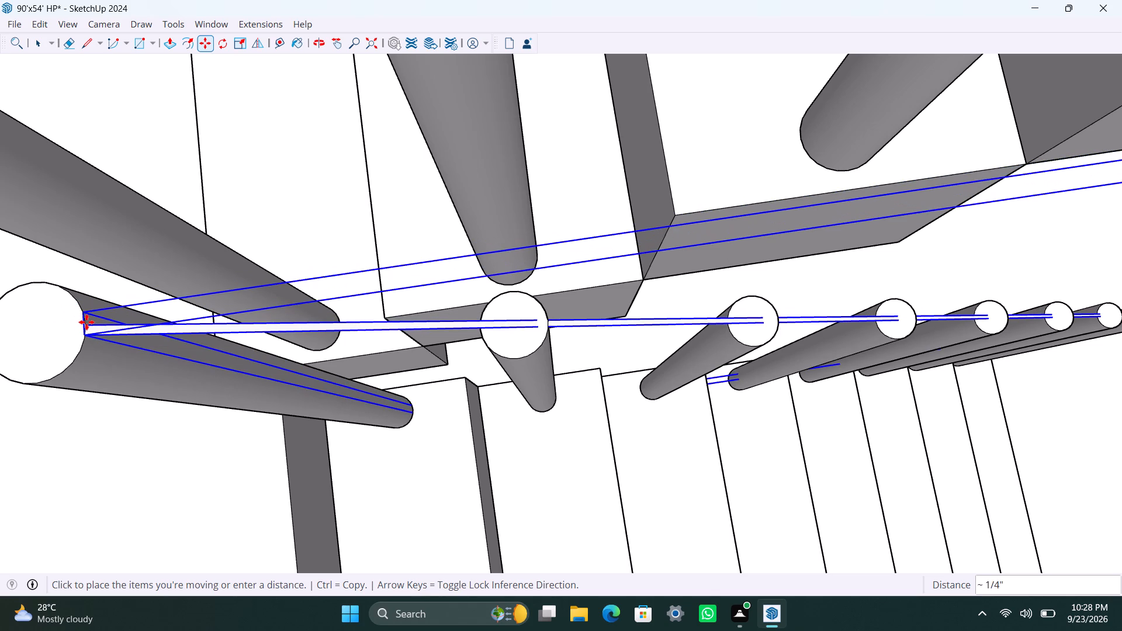
Copy the strip group 1' straight down along the lower flight's landing-side post.
scroll(93, 349, "up", 2)
middle_click_drag(111, 388, 87, 341)
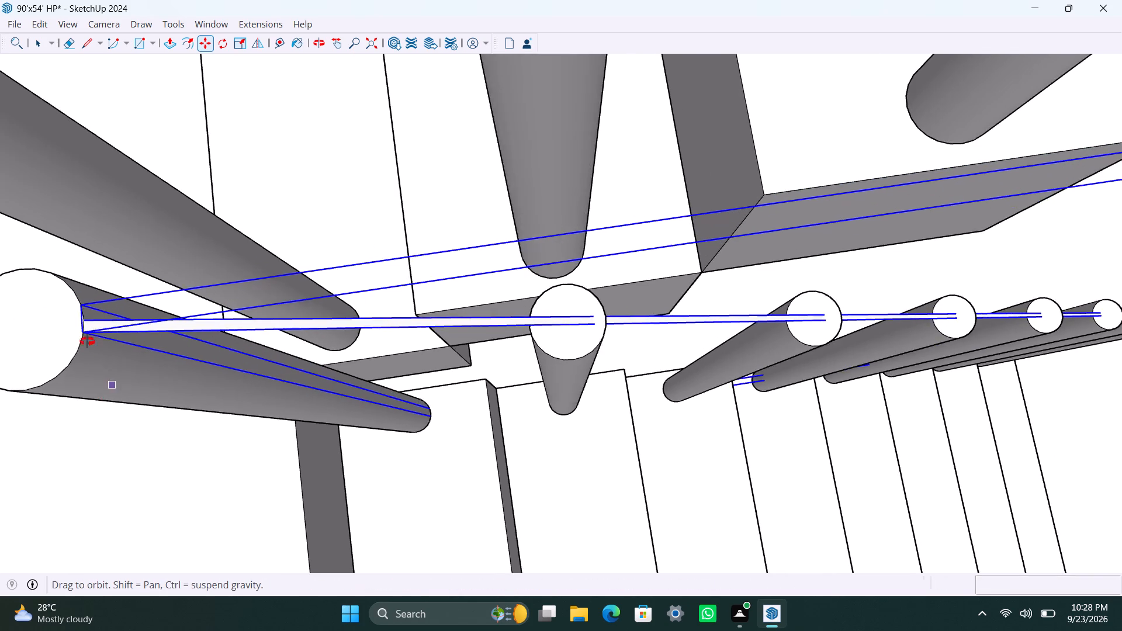
middle_click_drag(87, 341, 45, 183)
scroll(115, 230, "down", 3)
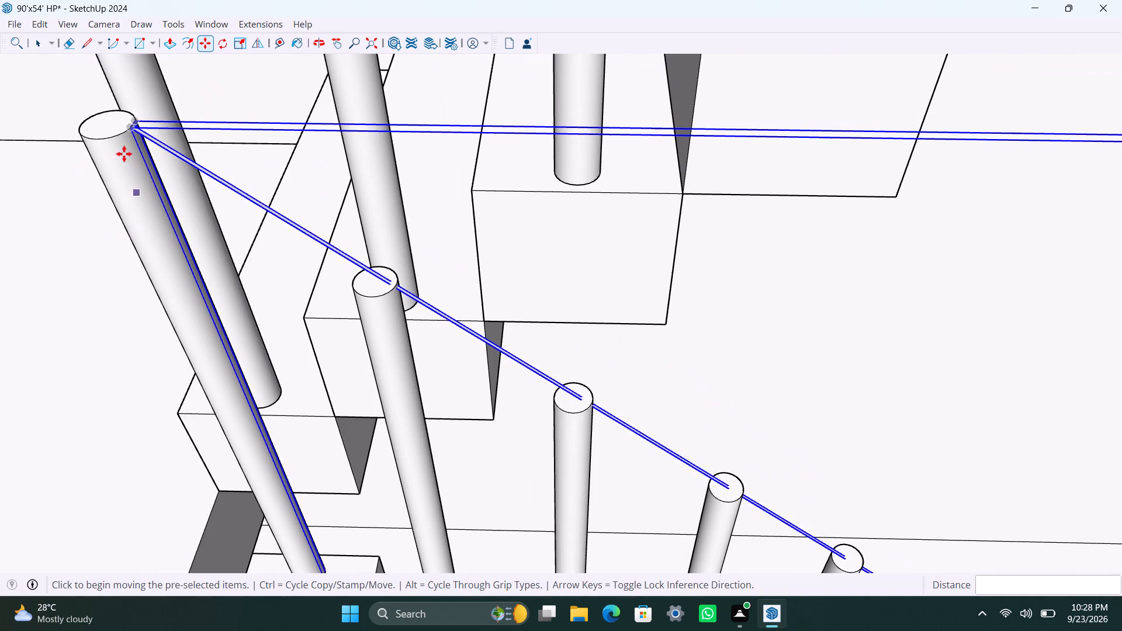
key("m")
left_click_drag(131, 131, 131, 138)
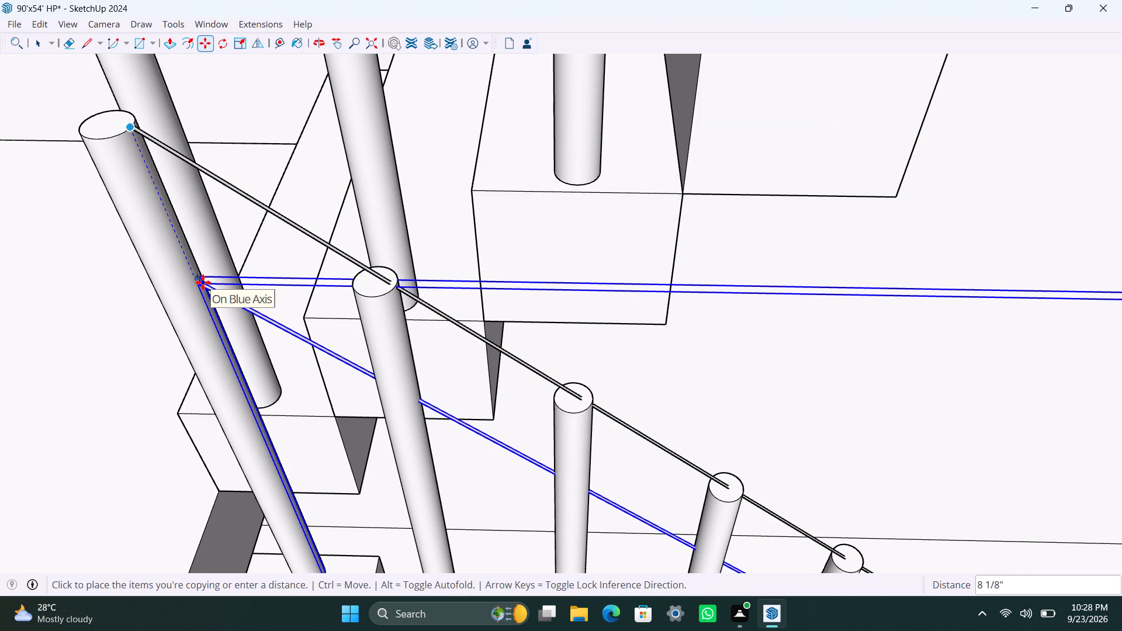
type("1'")
key("Return")
Copy the middle strip another 1' straight down to add a third rail across the lower flight's posts.
scroll(243, 308, "down", 4)
middle_click_drag(243, 335, 244, 334, "shift")
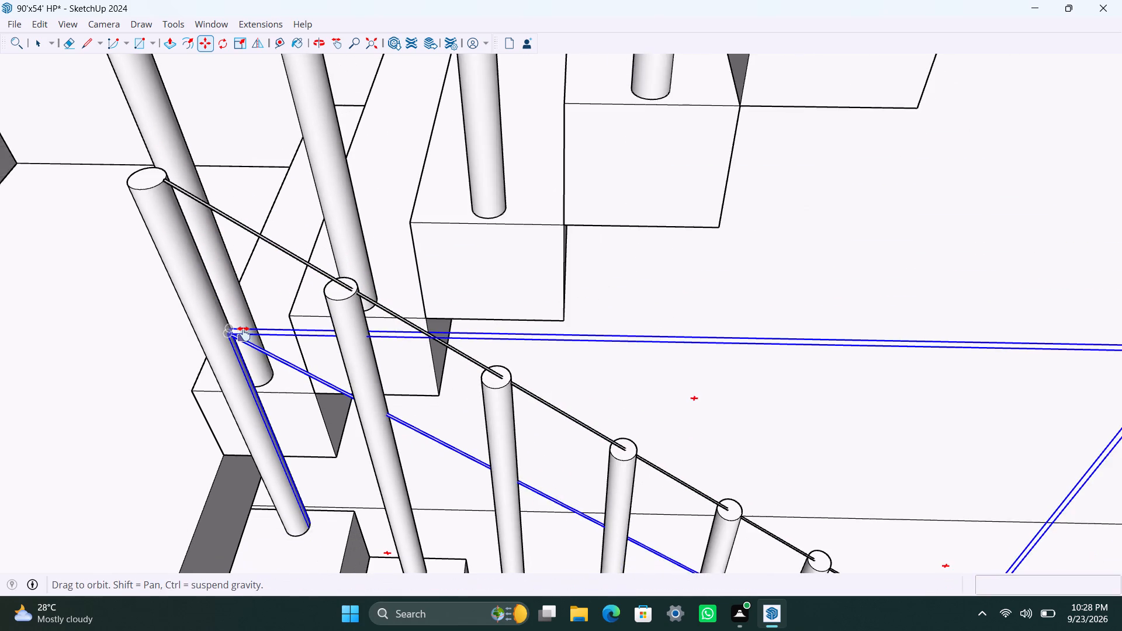
middle_click_drag(244, 334, 245, 204, "shift")
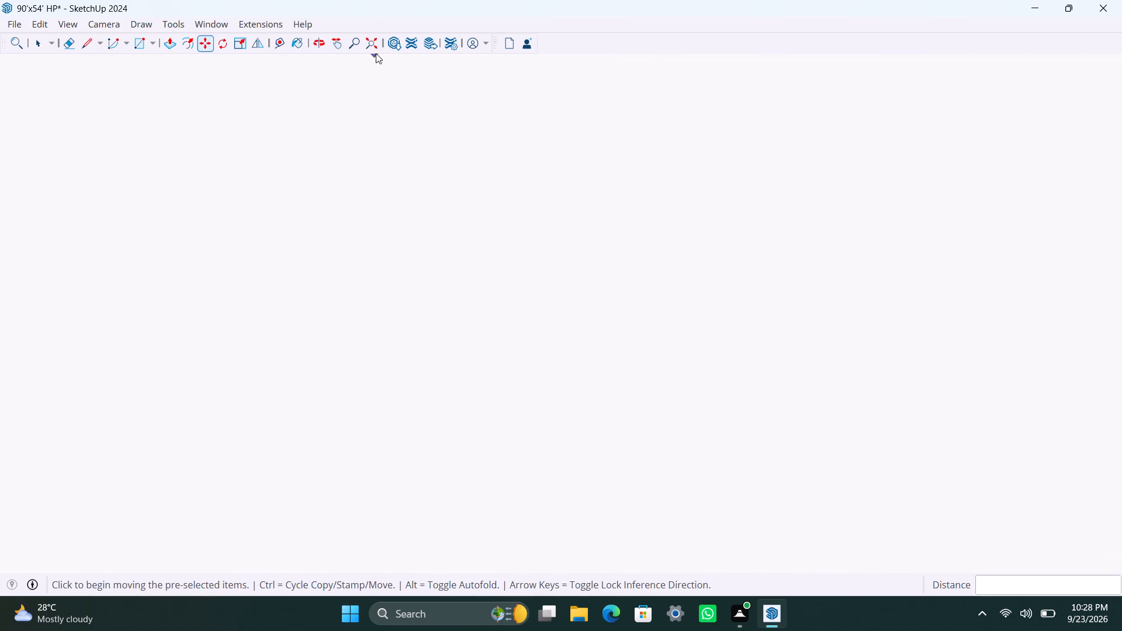
left_click(369, 47)
scroll(313, 230, "down", 2)
scroll(409, 236, "up", 7)
middle_click_drag(351, 232, 385, 345)
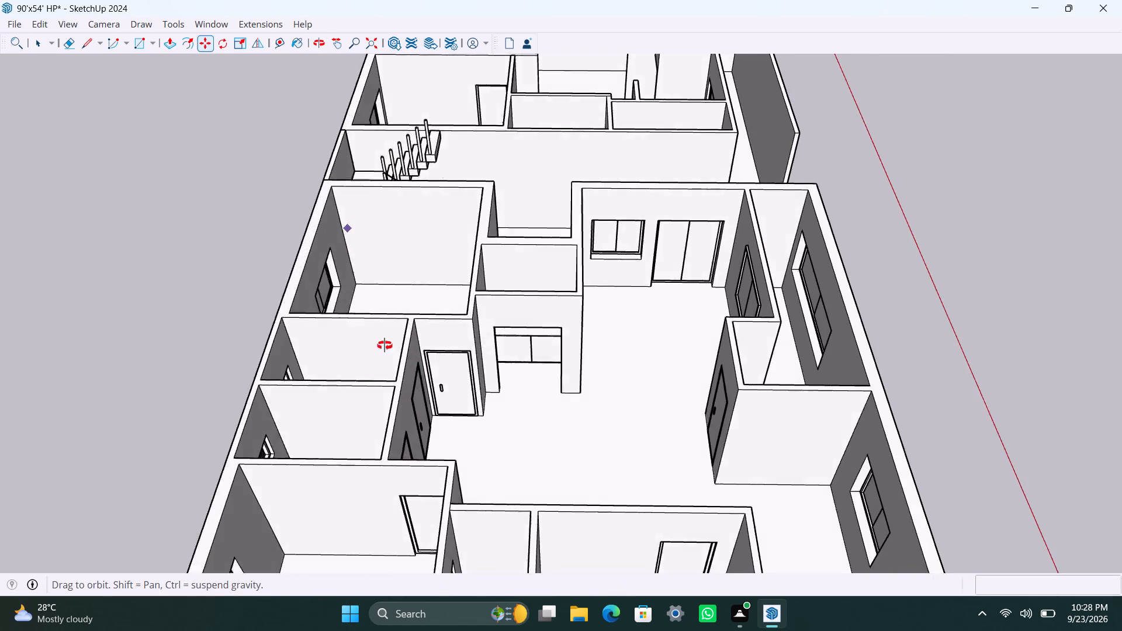
middle_click_drag(385, 345, 397, 403)
scroll(394, 311, "up", 12)
middle_click_drag(335, 223, 335, 282)
scroll(335, 259, "up", 11)
key("m")
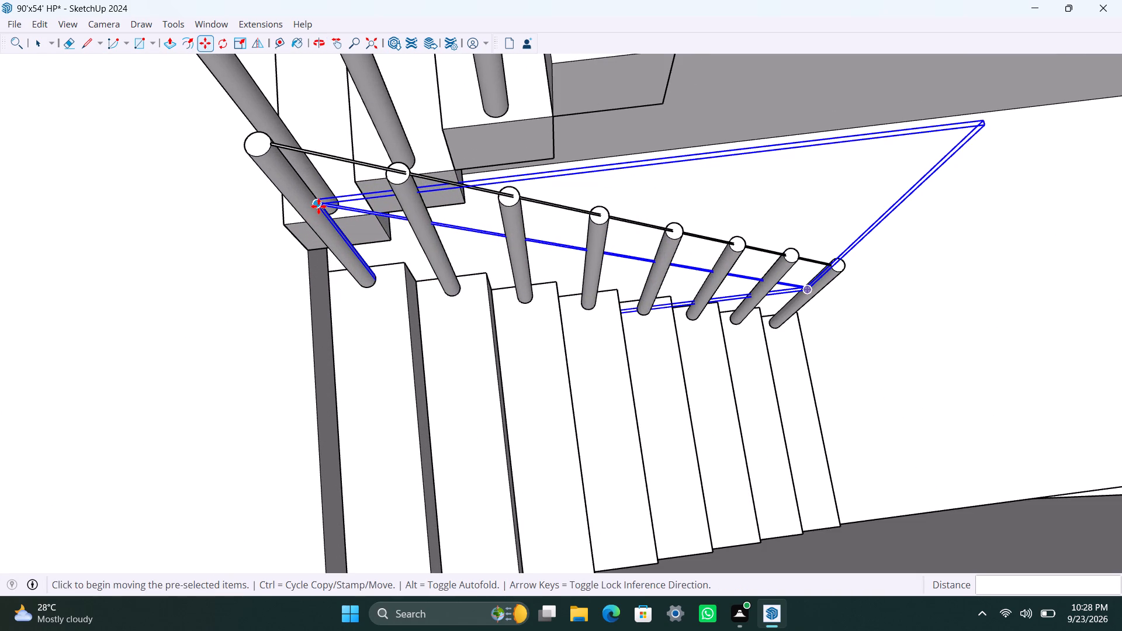
left_click(318, 206)
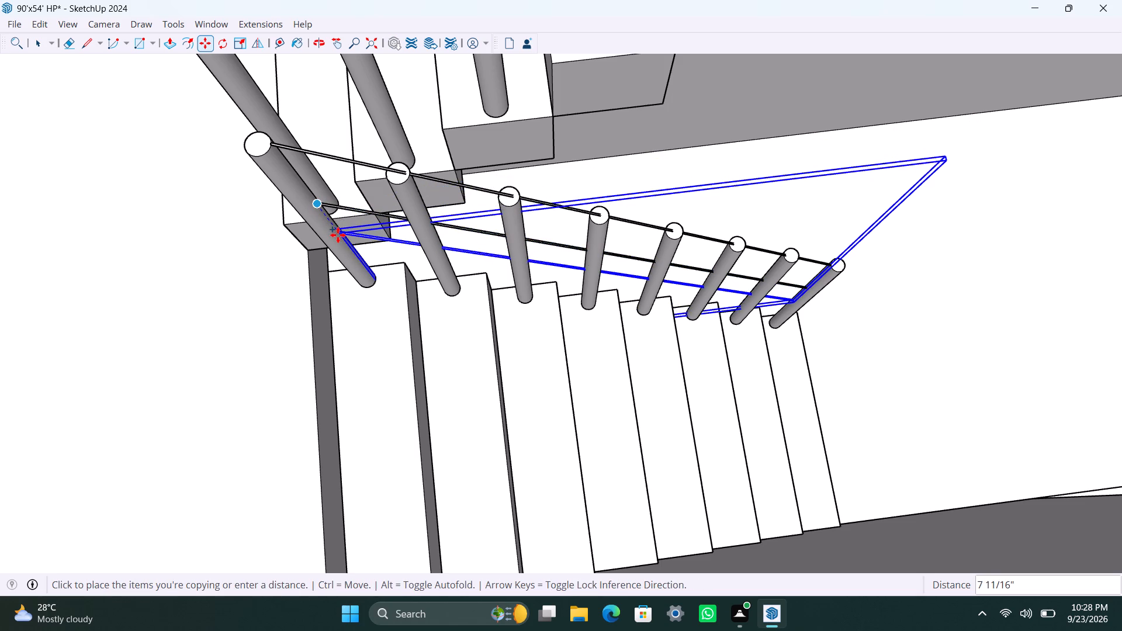
type("1'")
key("Return")
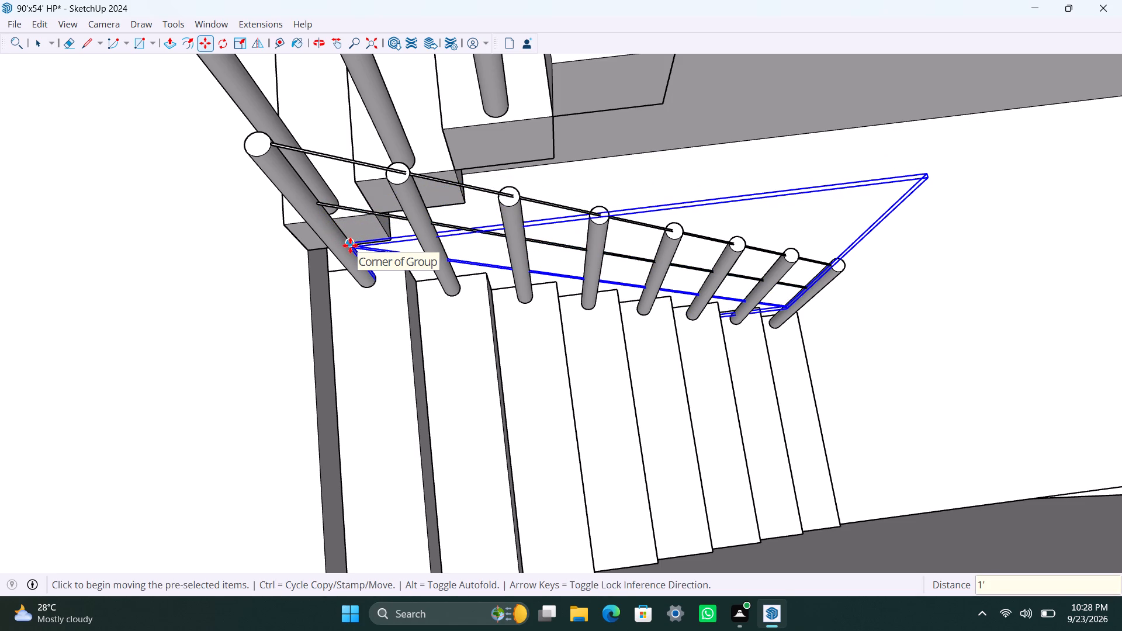
left_click(350, 245)
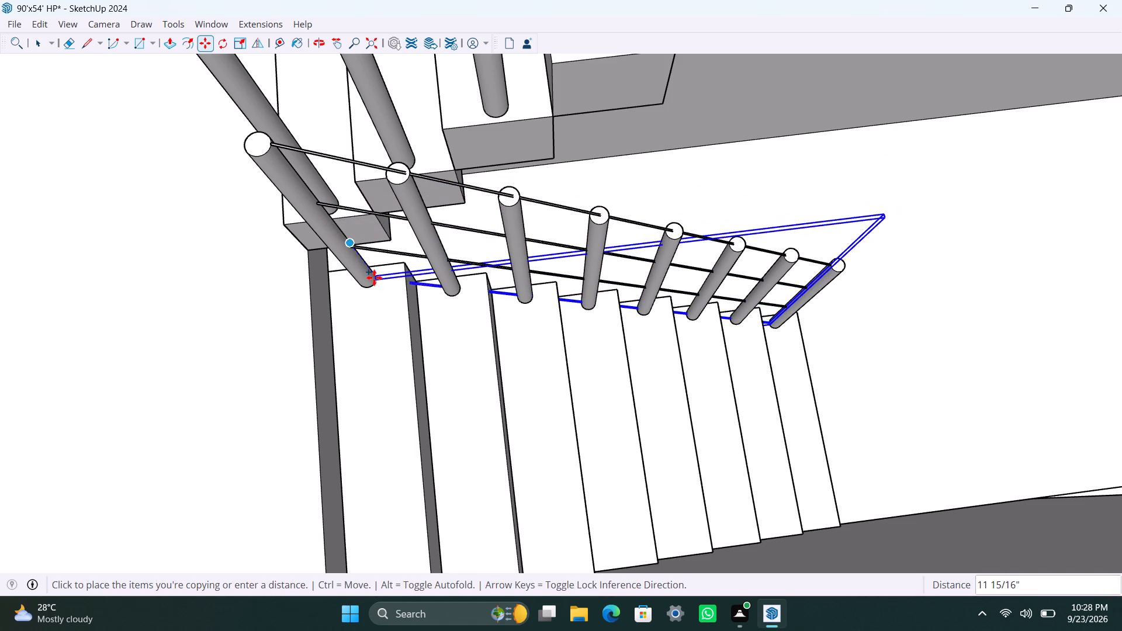
key("space")
Examine the lower flight's posts and rail strips from several angles.
scroll(424, 306, "up", 3)
middle_click_drag(408, 297, 261, 240)
key("space")
scroll(344, 265, "down", 9)
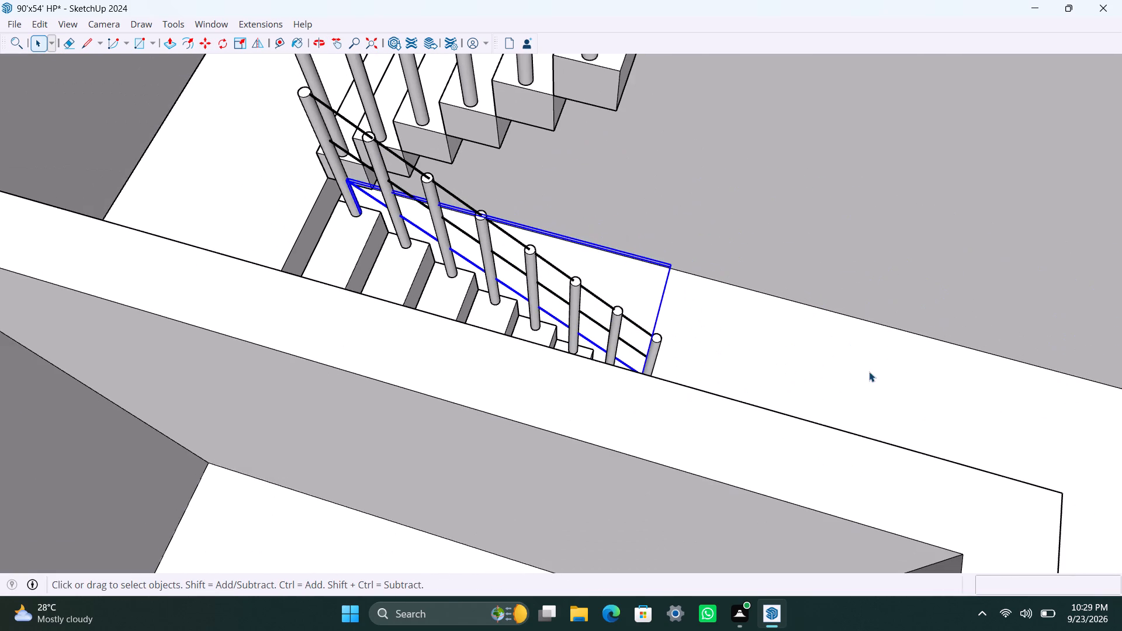
left_click(869, 372)
scroll(729, 346, "up", 2)
scroll(455, 293, "up", 4)
scroll(611, 367, "down", 4)
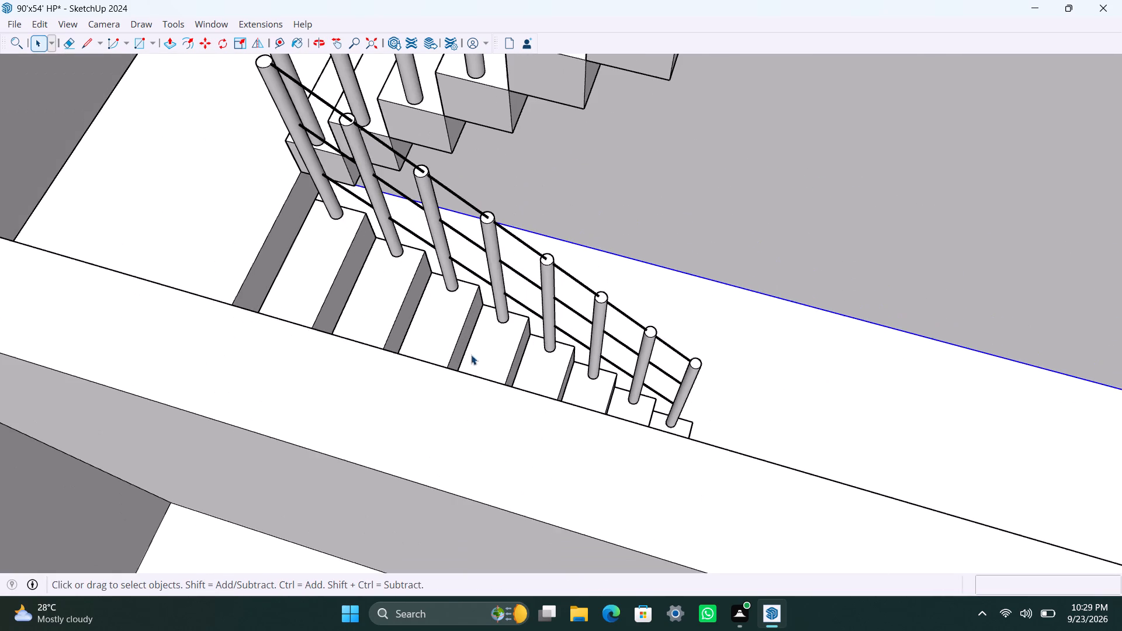
scroll(221, 213, "down", 3)
middle_click_drag(214, 220, 591, 251)
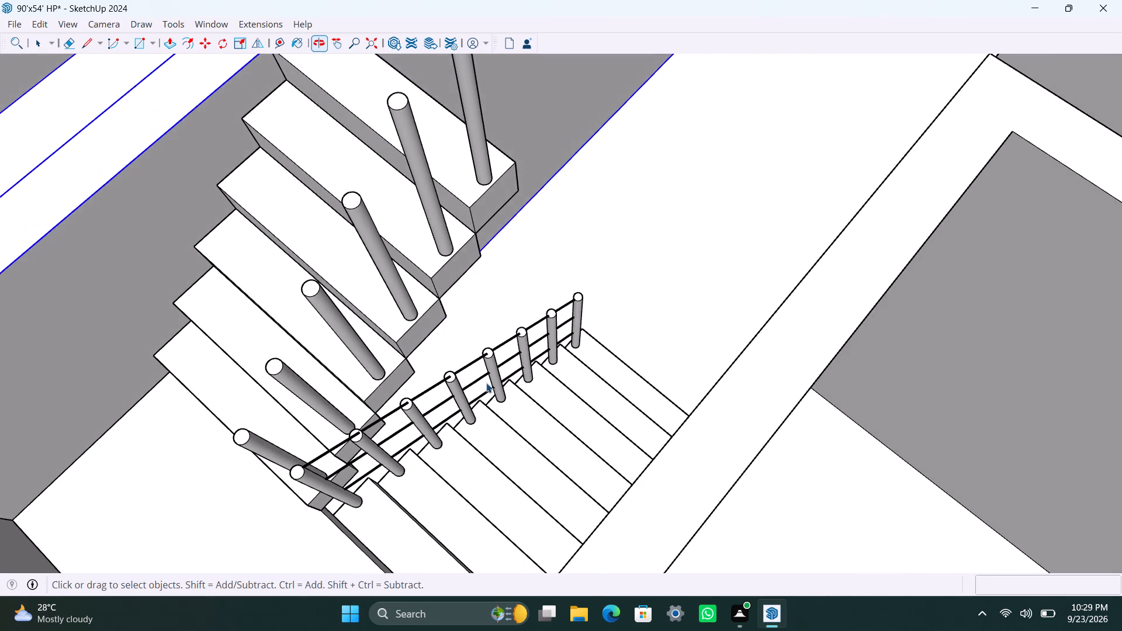
scroll(293, 486, "up", 2)
middle_click_drag(280, 491, 344, 473)
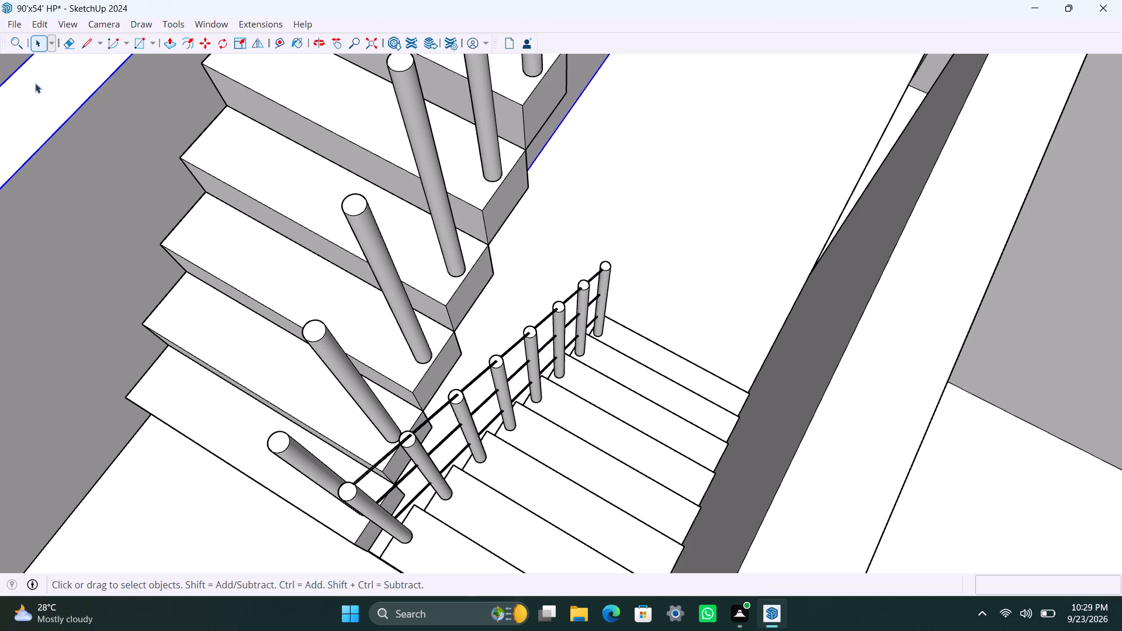
Draw a line about 4' 11" long from the upper flight's topmost post rim to its landing-side post top's rim.
scroll(31, 81, "down", 5)
middle_click_drag(189, 333, 619, 332)
scroll(542, 375, "down", 4)
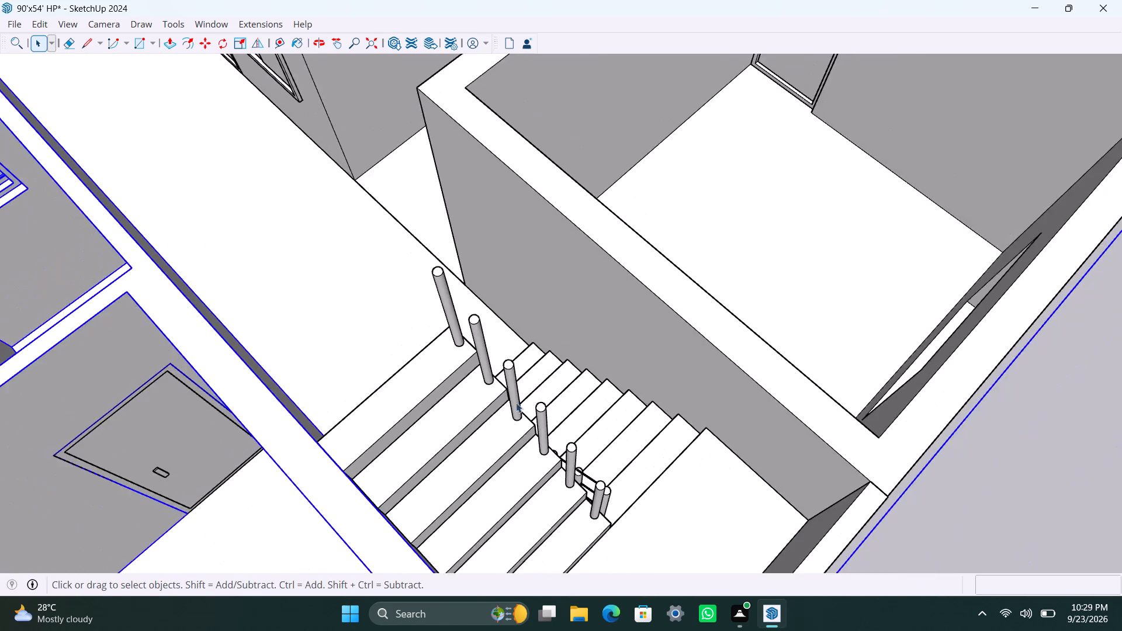
middle_click_drag(508, 433, 779, 495)
scroll(699, 428, "up", 5)
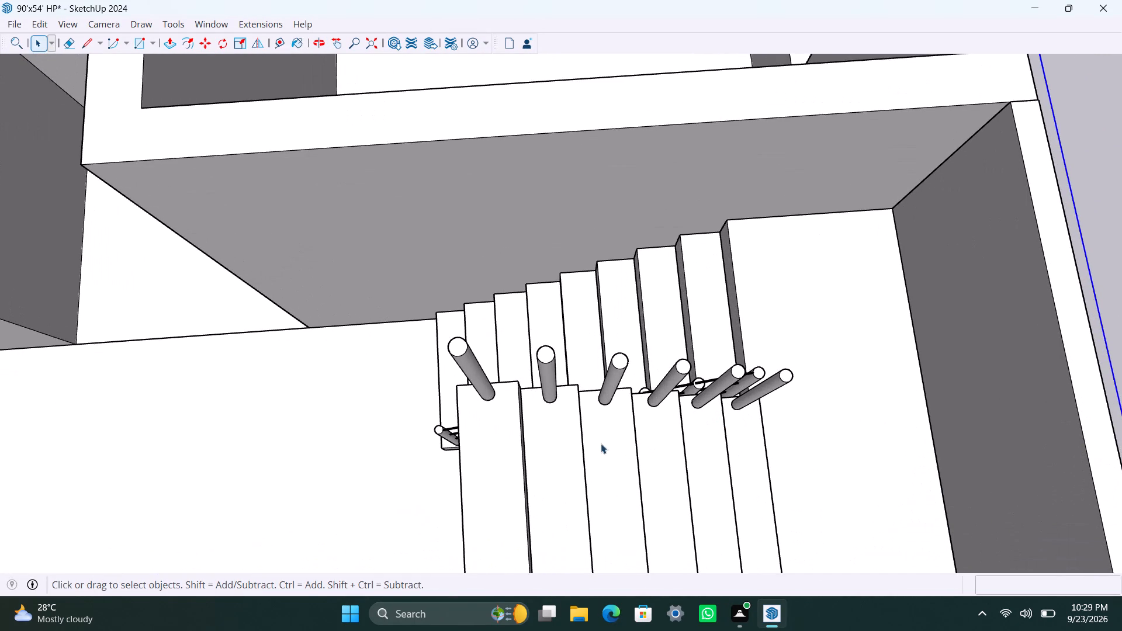
middle_click_drag(597, 442, 625, 450)
scroll(484, 335, "up", 3)
scroll(543, 458, "down", 3)
middle_click_drag(552, 461, 526, 452, "shift")
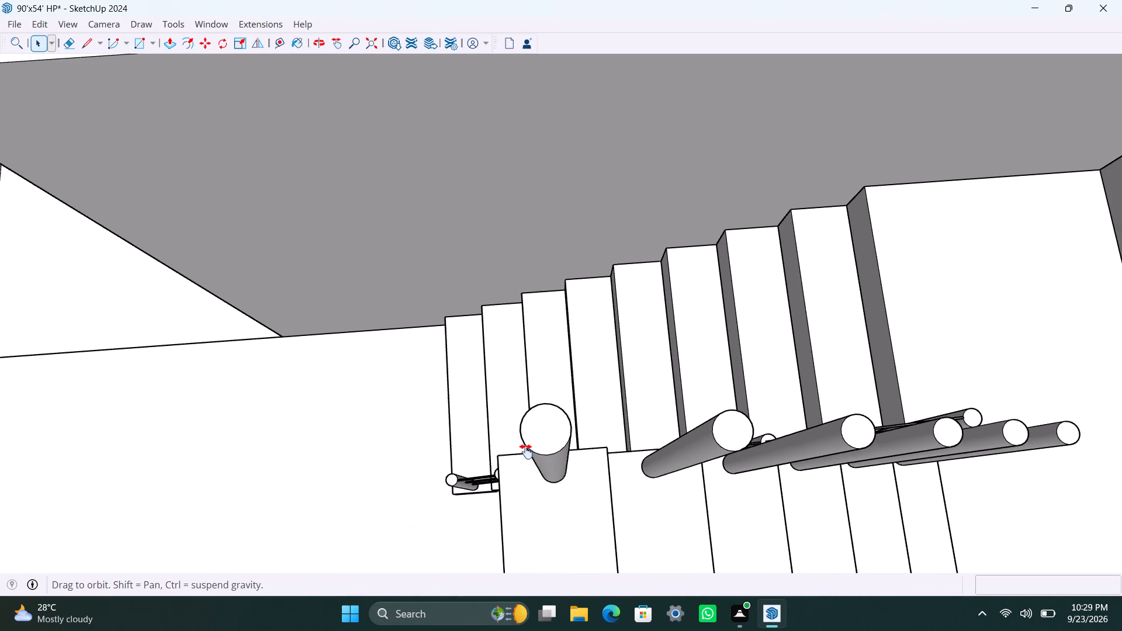
middle_click_drag(526, 452, 351, 378, "shift")
key("l")
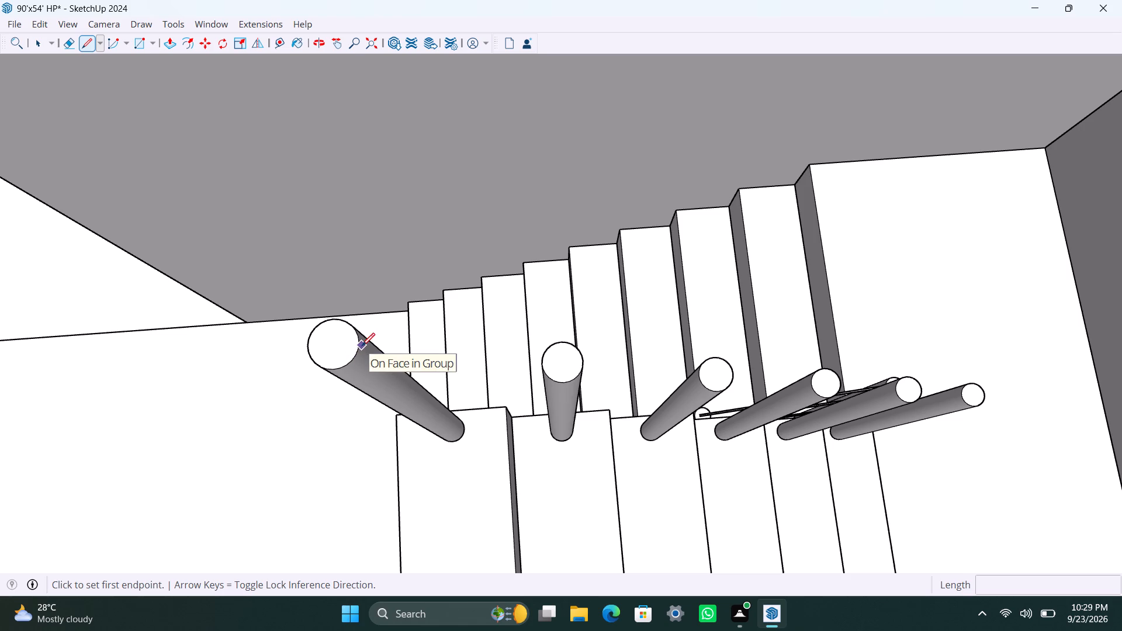
left_click(357, 356)
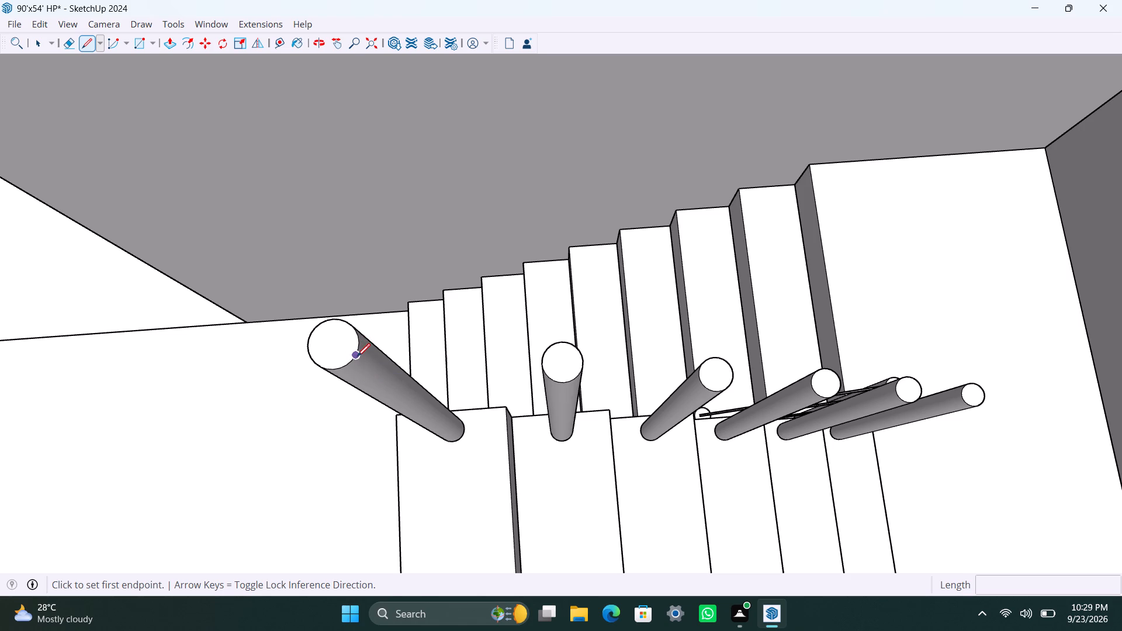
left_click(967, 404)
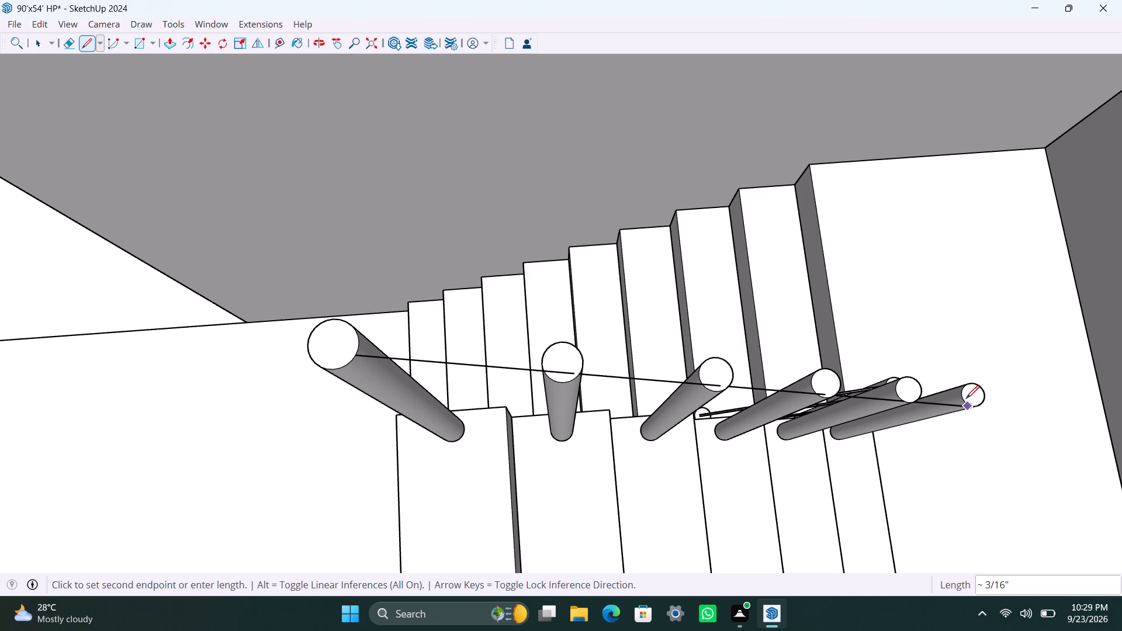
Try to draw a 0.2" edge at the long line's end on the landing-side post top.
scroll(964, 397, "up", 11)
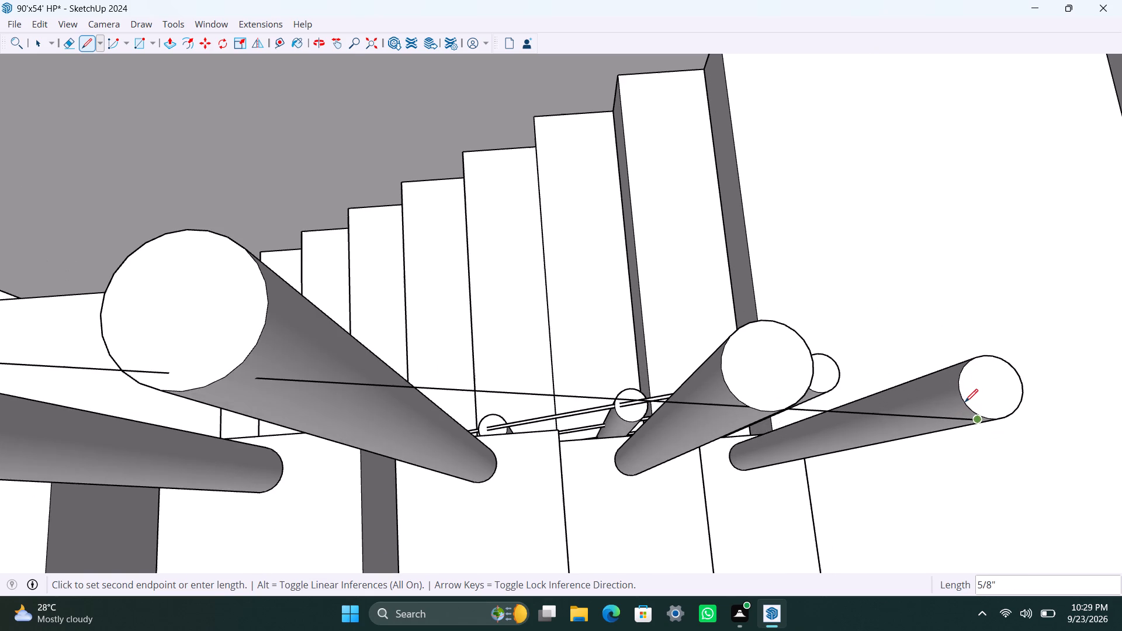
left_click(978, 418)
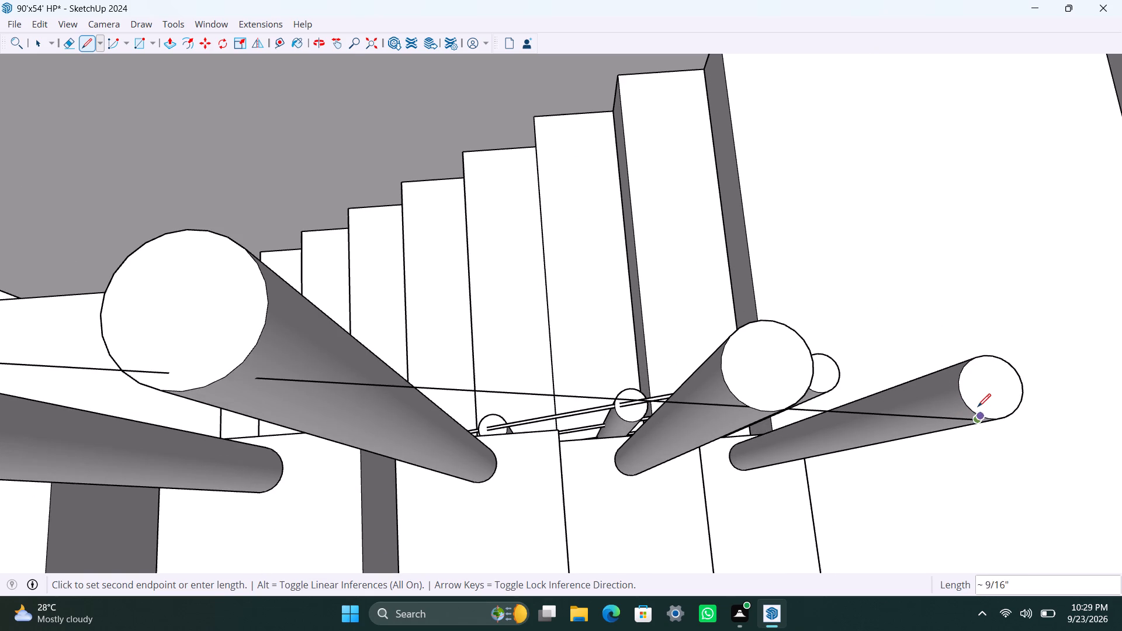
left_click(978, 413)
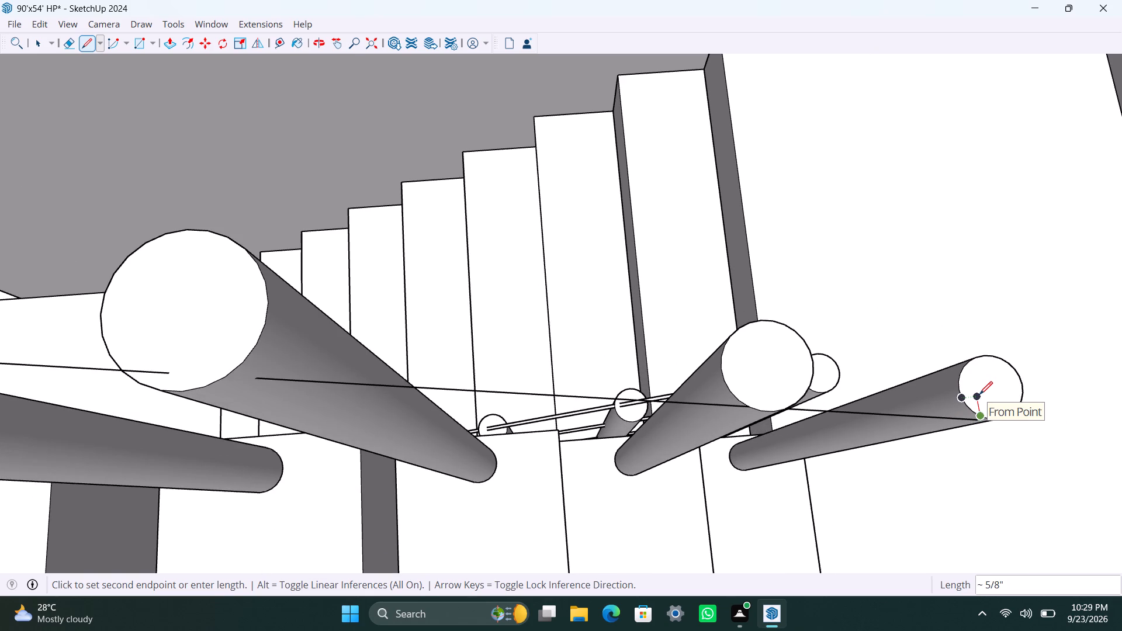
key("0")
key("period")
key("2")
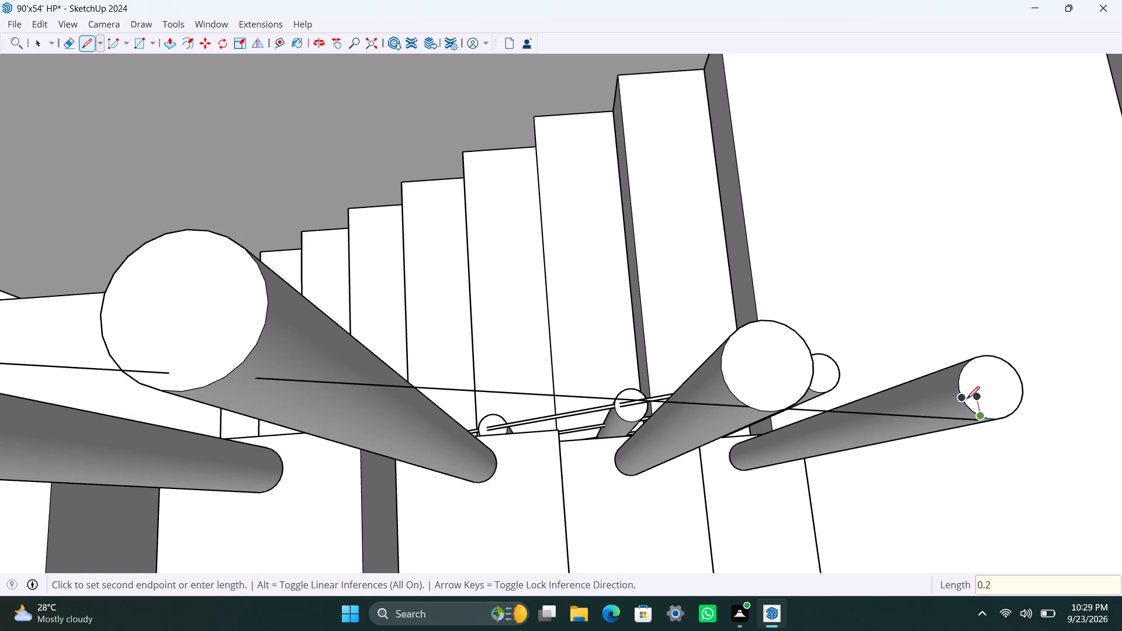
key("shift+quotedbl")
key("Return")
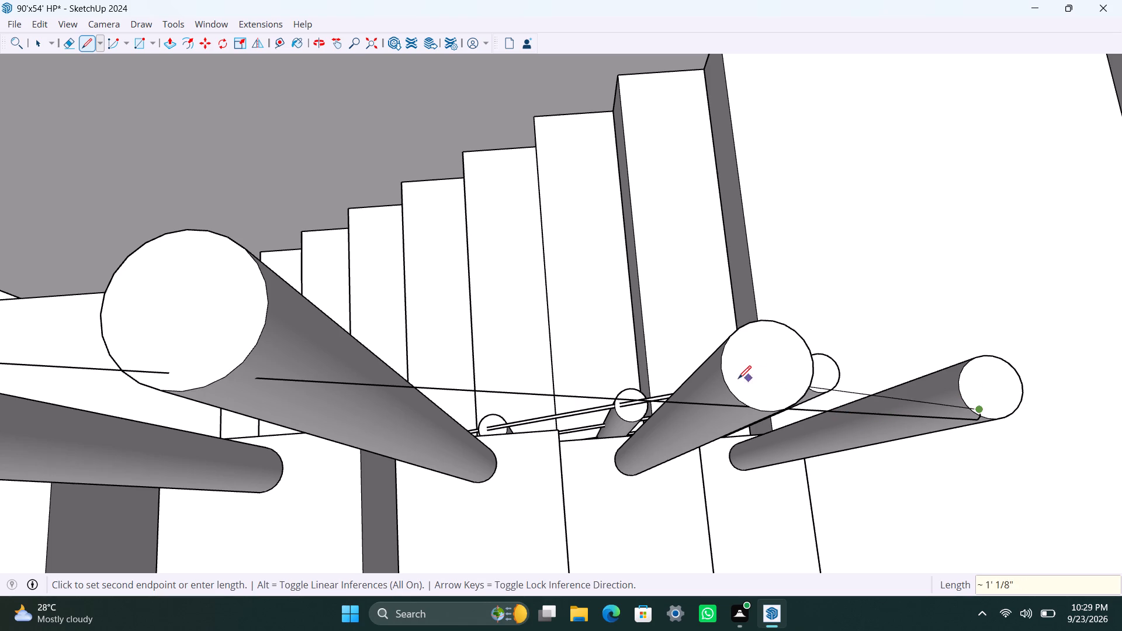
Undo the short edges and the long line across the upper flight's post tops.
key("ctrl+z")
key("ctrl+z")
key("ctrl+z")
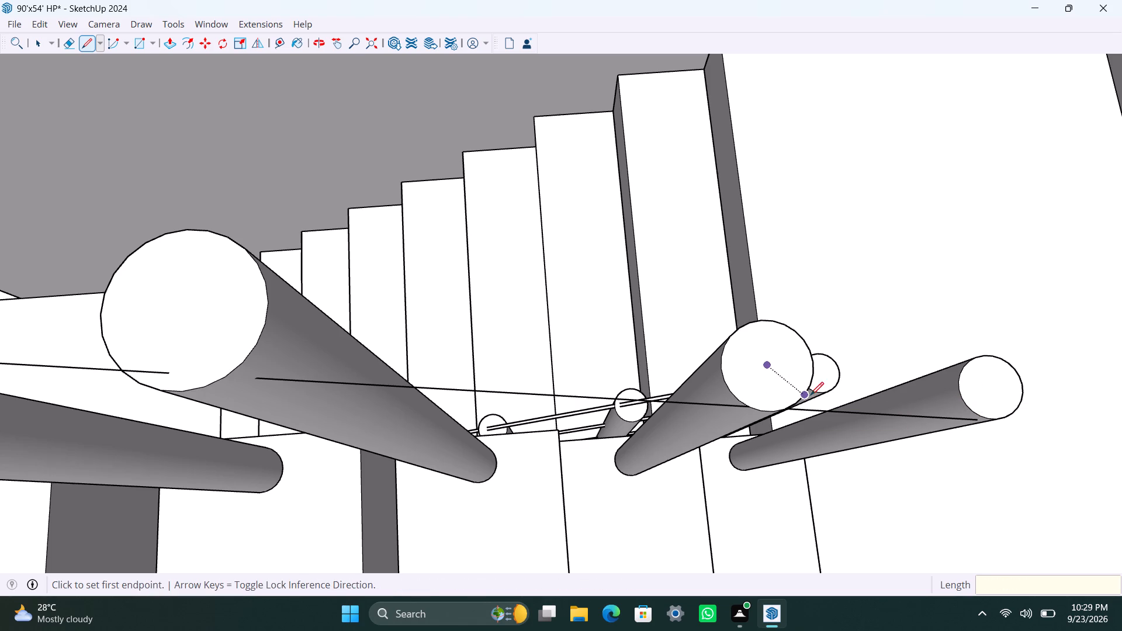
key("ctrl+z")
Draw a line about 4' 10" long from the upper flight's topmost post rim to its landing-side post top's rim.
scroll(694, 383, "down", 15)
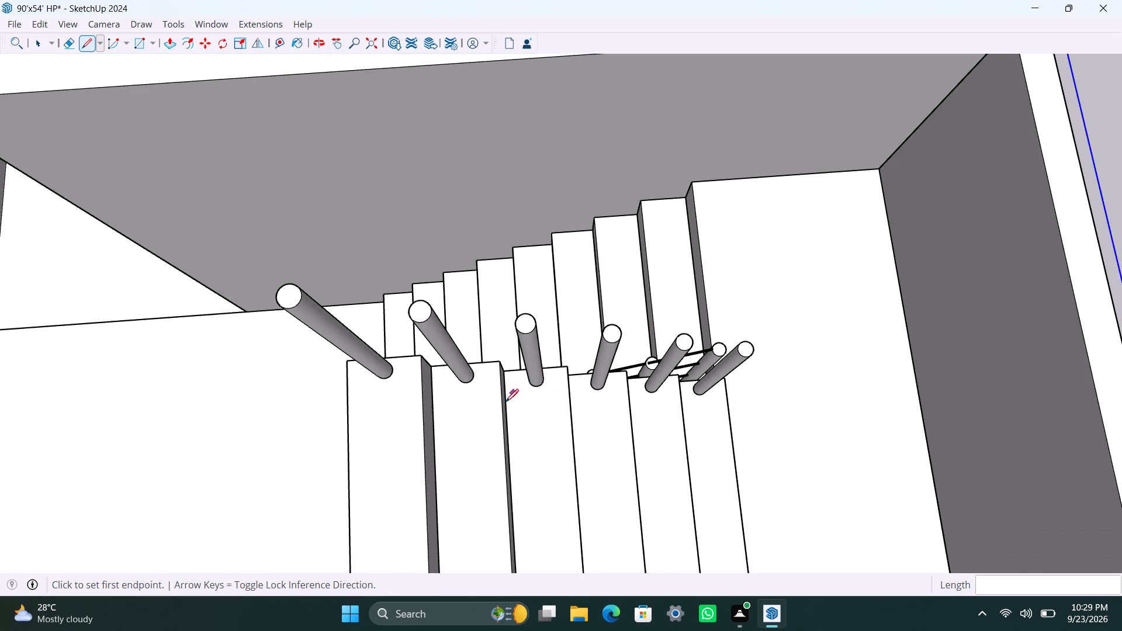
middle_click_drag(493, 401, 591, 387, "shift")
scroll(458, 278, "up", 5)
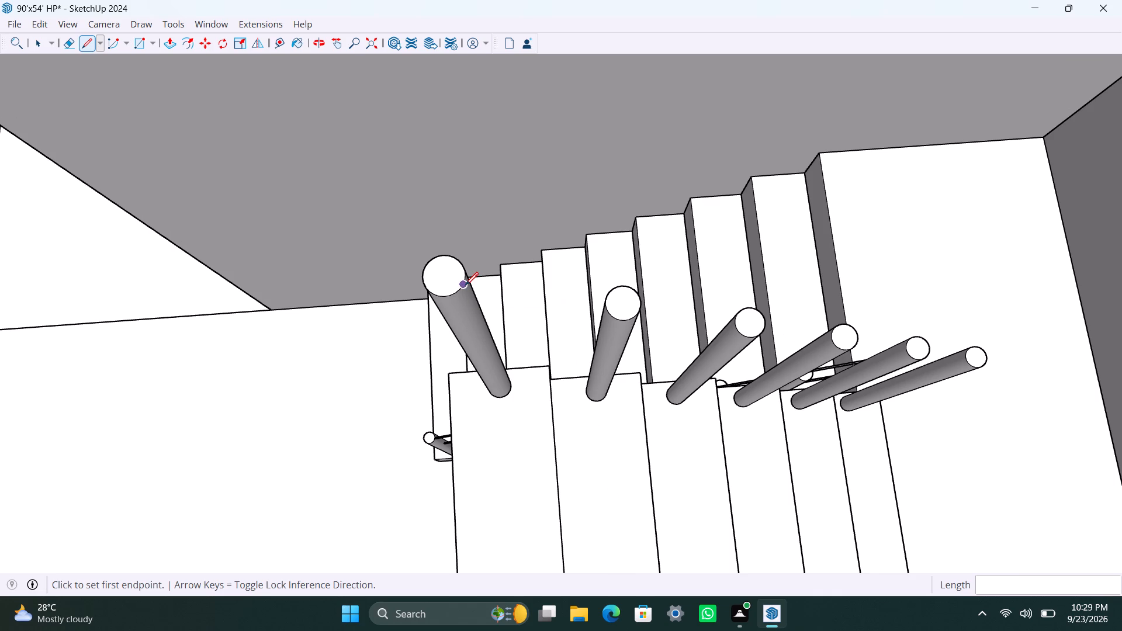
left_click(467, 284)
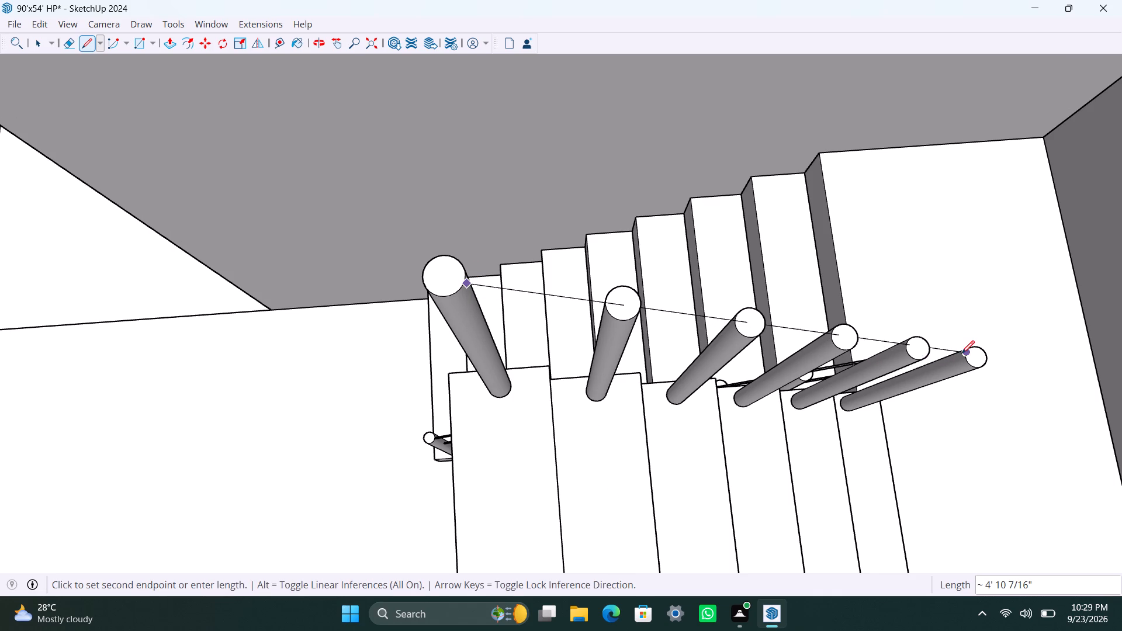
left_click(962, 353)
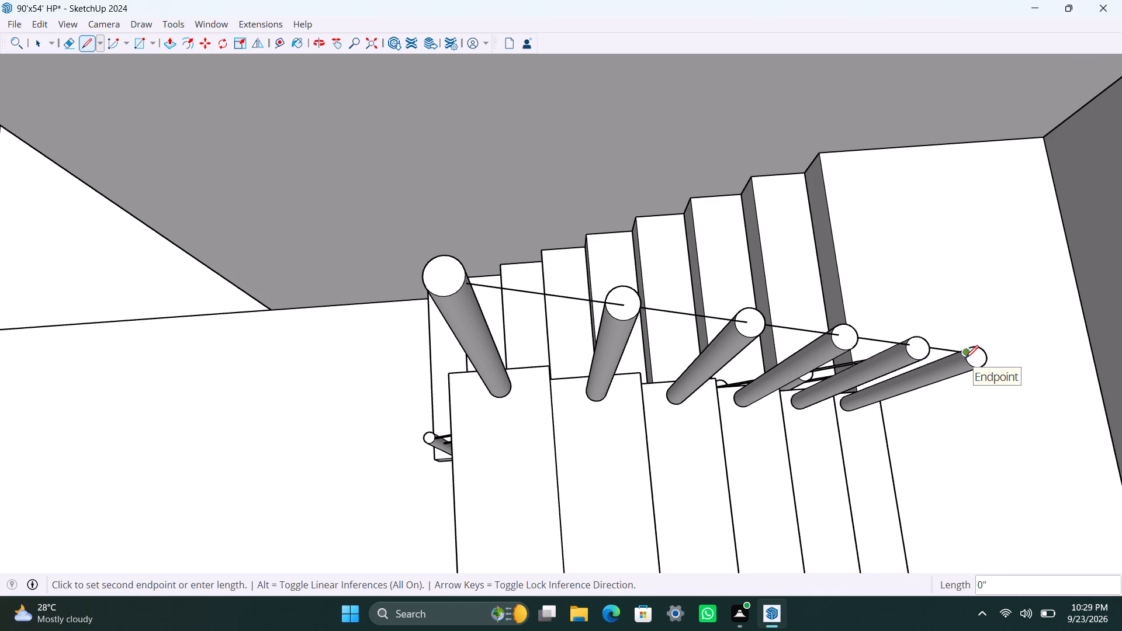
Draw a 0.2" edge along the landing-side post's rim from the end of the long line.
left_click(965, 355)
scroll(962, 367, "up", 17)
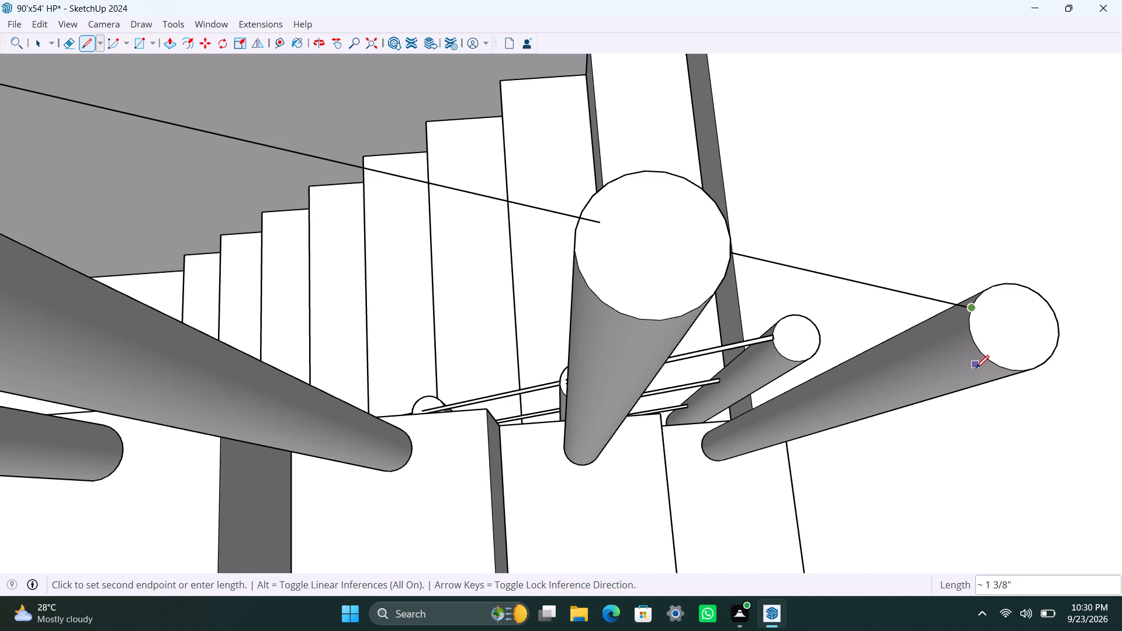
key("0")
key("period")
key("2")
key("shift+quotedbl")
key("Return")
scroll(968, 337, "up", 11)
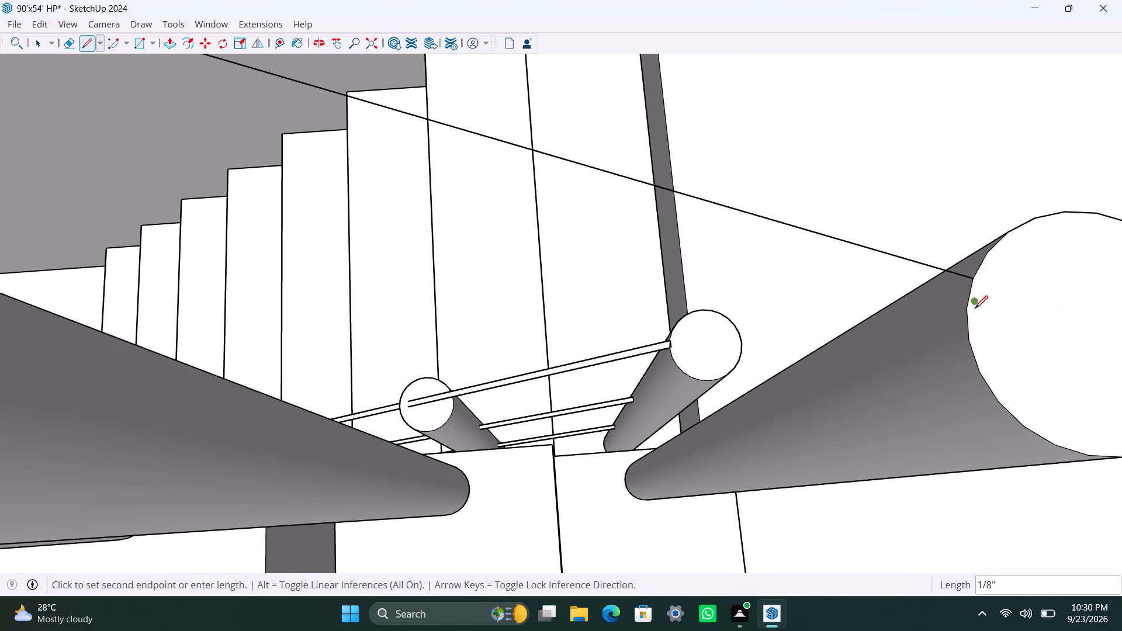
left_click(972, 302)
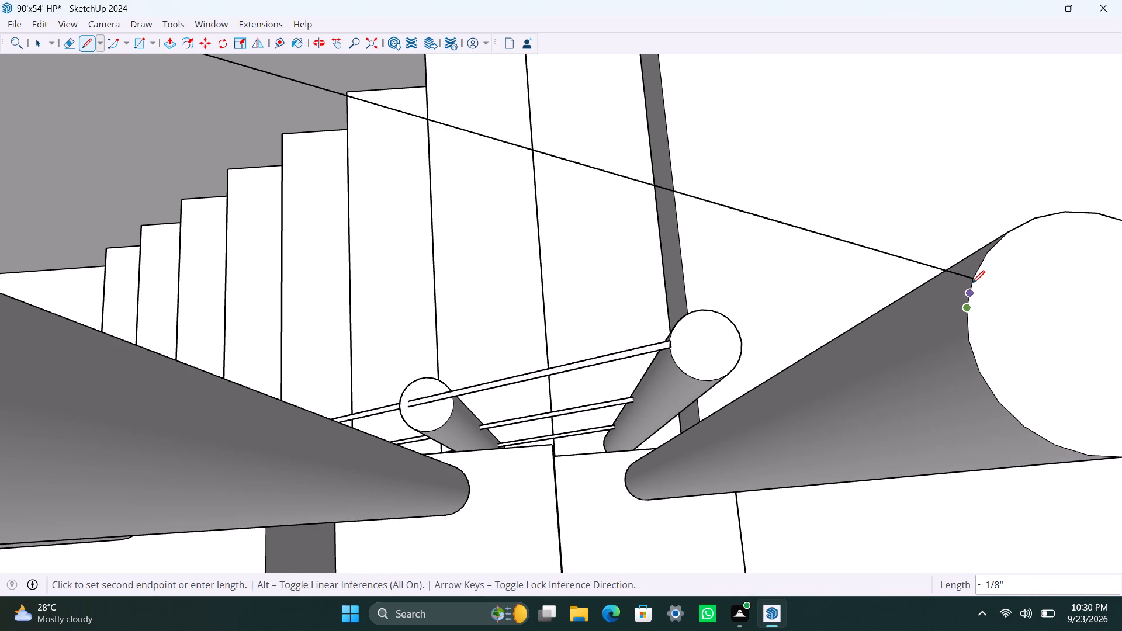
left_click(972, 282)
left_click(969, 309)
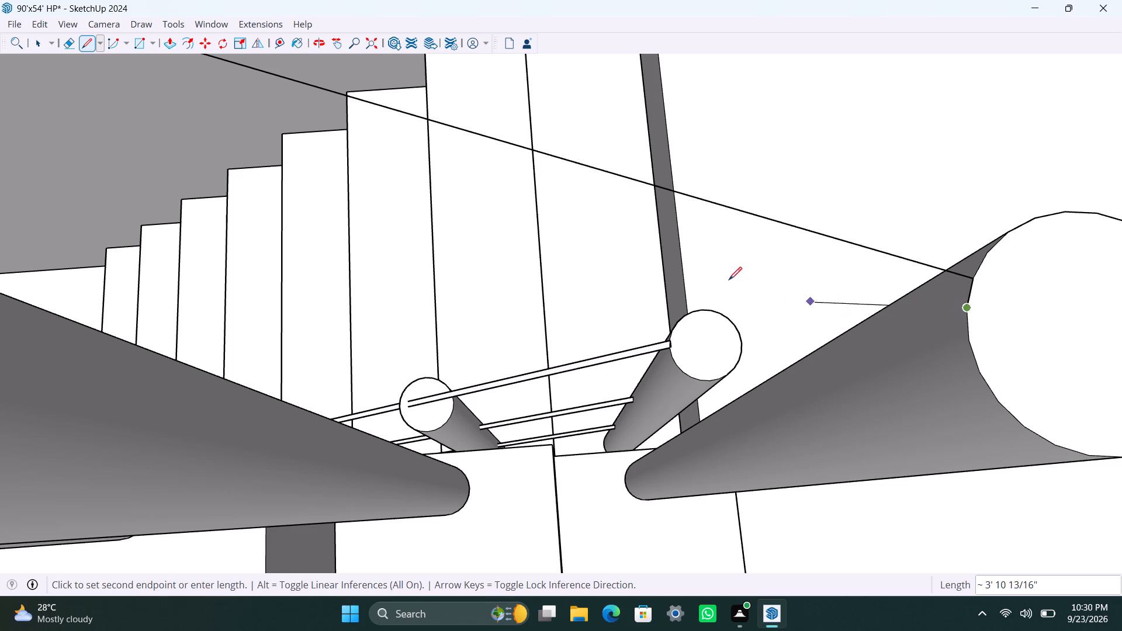
scroll(718, 278, "down", 13)
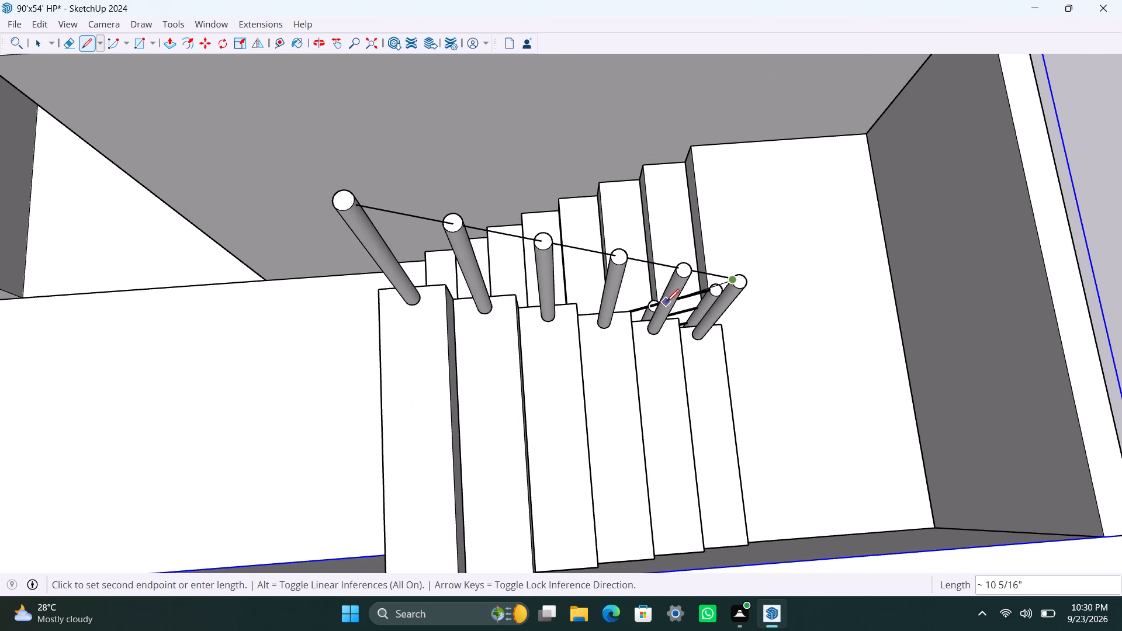
key("space")
Draw a 0.2" edge from the long line's other end, at the upper flight's topmost post.
scroll(598, 292, "up", 2)
middle_click_drag(561, 302, 748, 308)
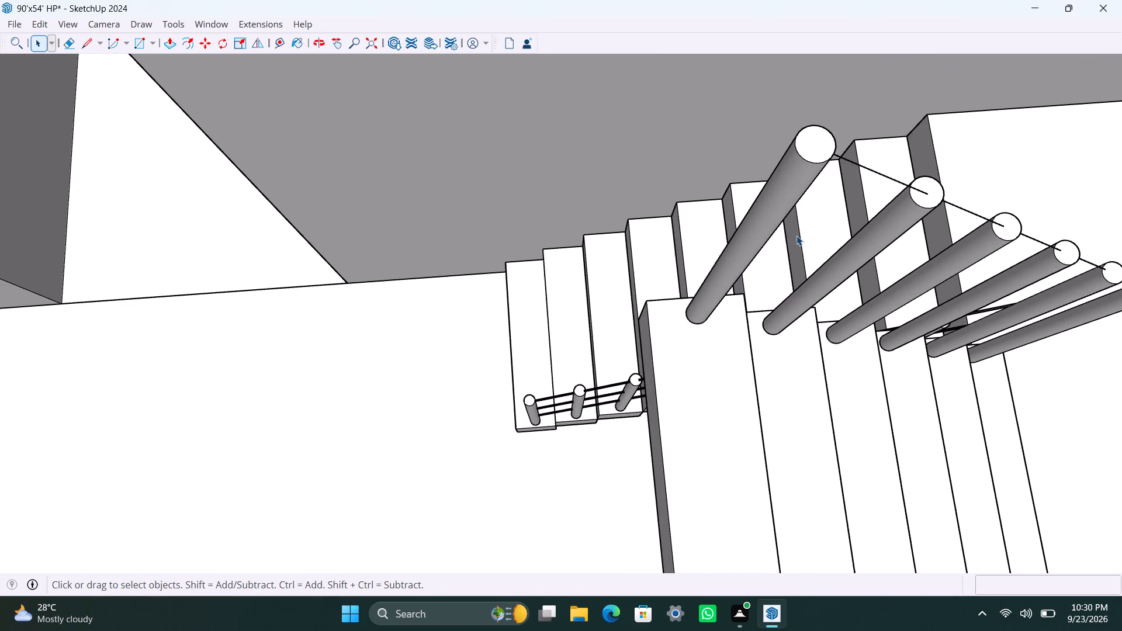
scroll(796, 234, "down", 2)
middle_click_drag(794, 234, 610, 266, "shift")
scroll(353, 284, "up", 9)
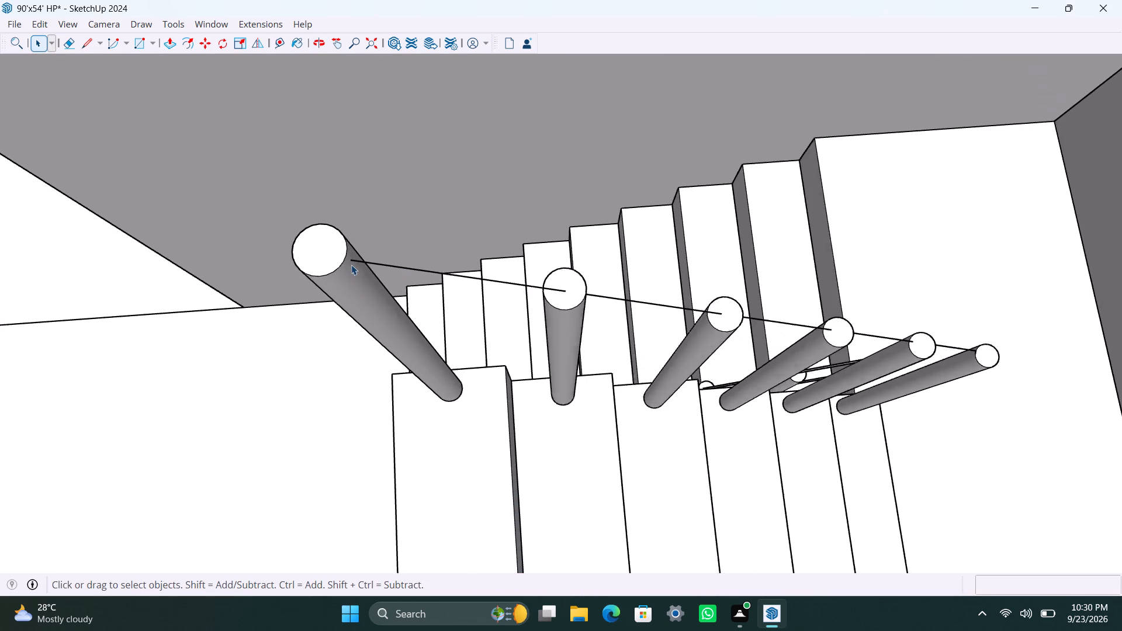
scroll(351, 265, "up", 8)
key("l")
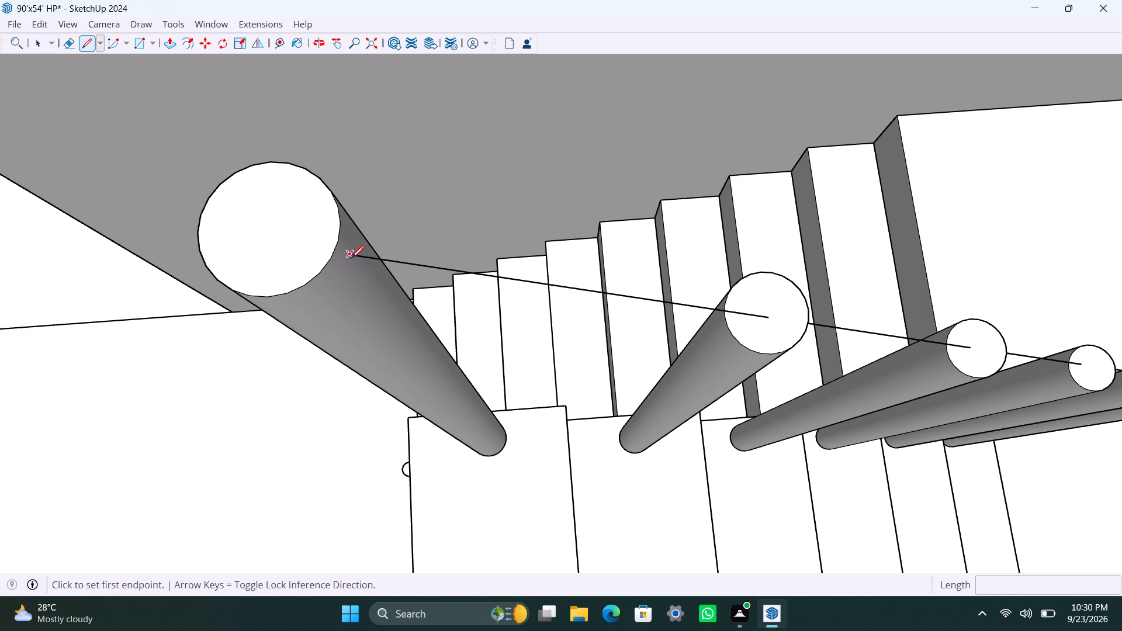
left_click(351, 258)
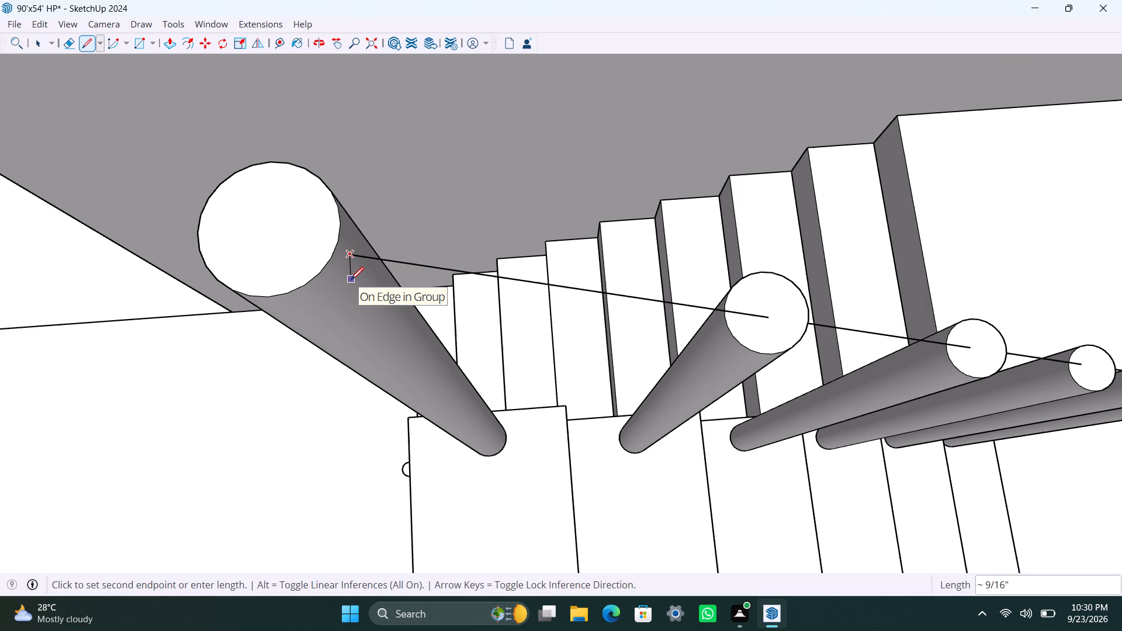
key("0")
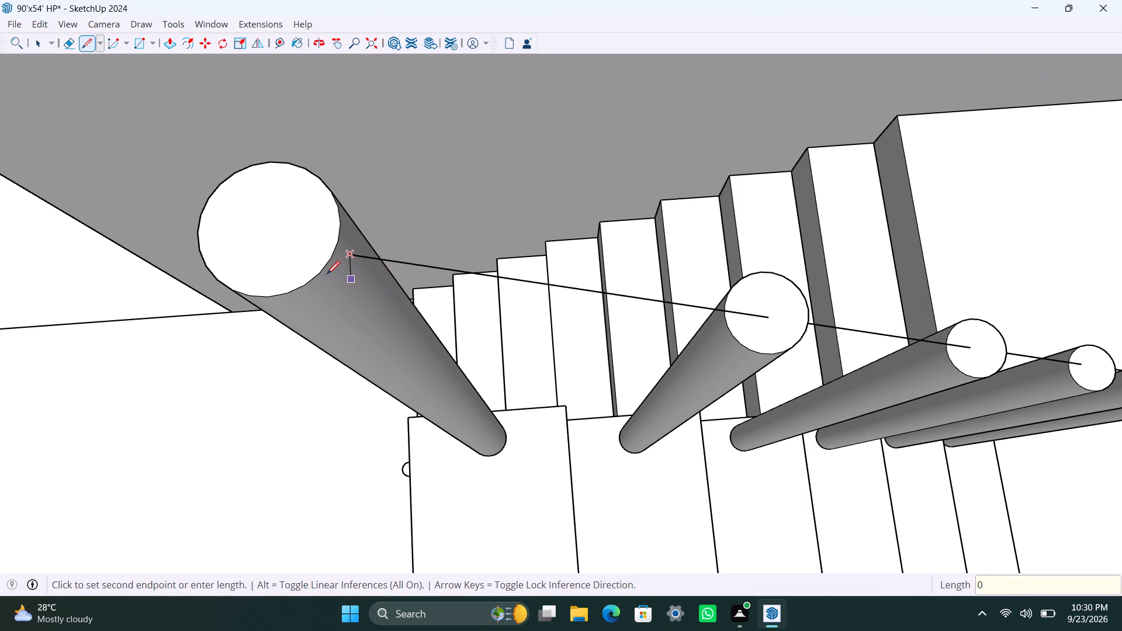
key("ctrl+z")
left_click_drag(351, 258, 345, 261)
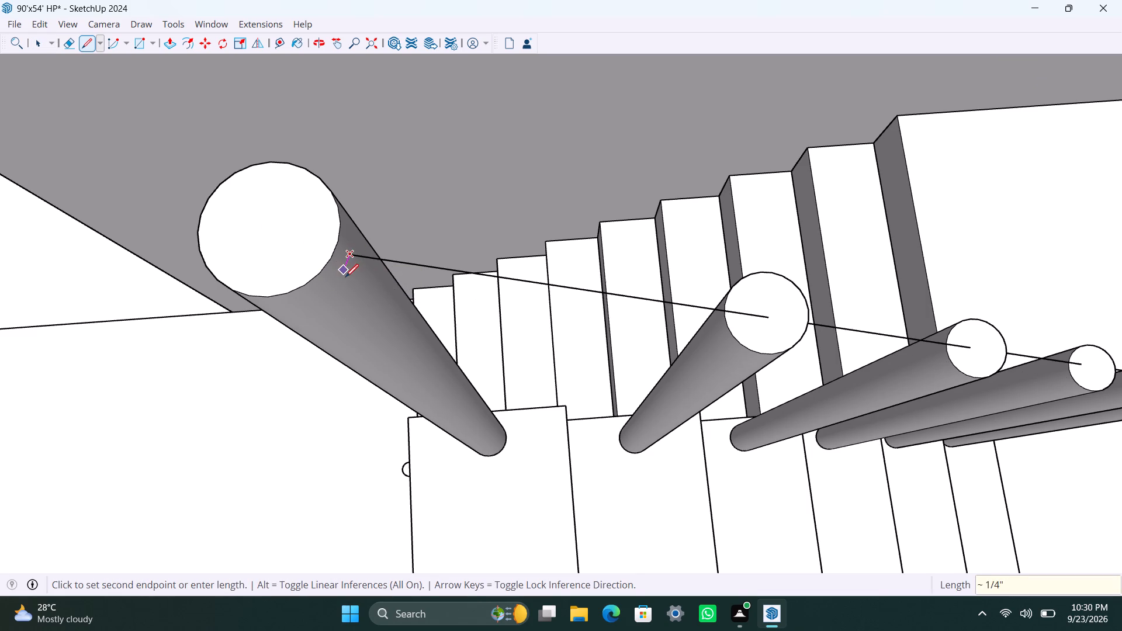
type("0.")
type("2\"")
key("Return")
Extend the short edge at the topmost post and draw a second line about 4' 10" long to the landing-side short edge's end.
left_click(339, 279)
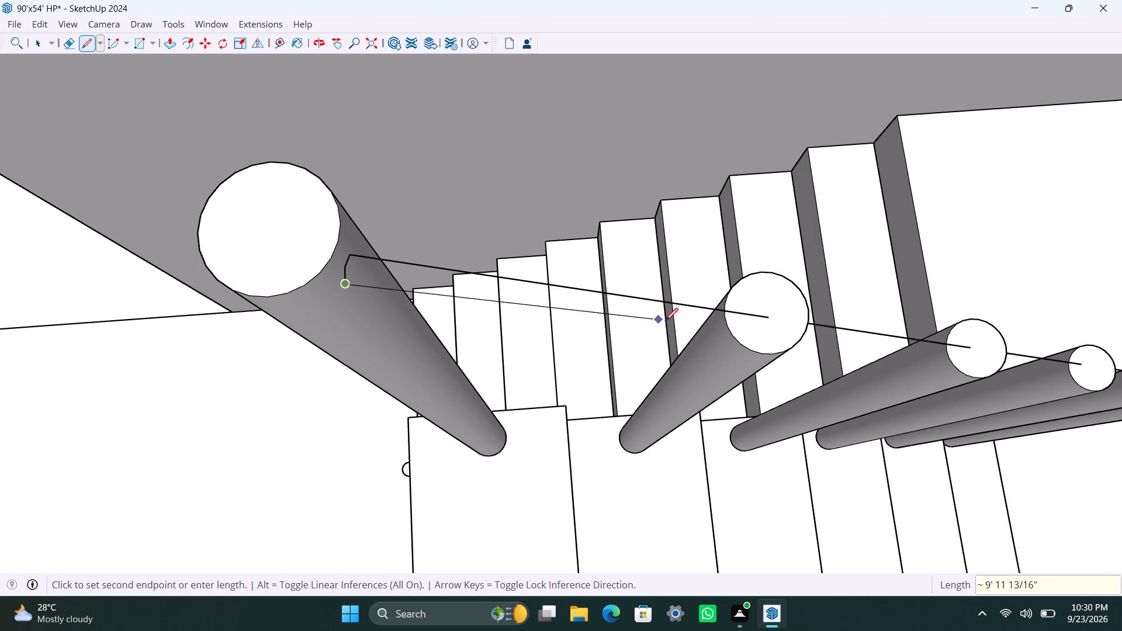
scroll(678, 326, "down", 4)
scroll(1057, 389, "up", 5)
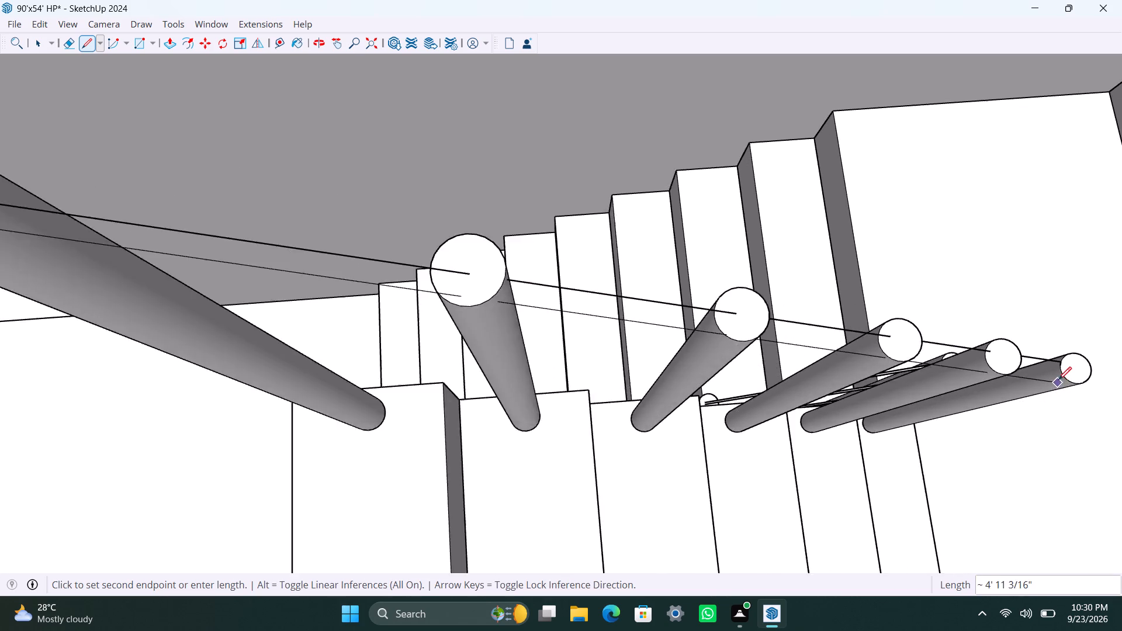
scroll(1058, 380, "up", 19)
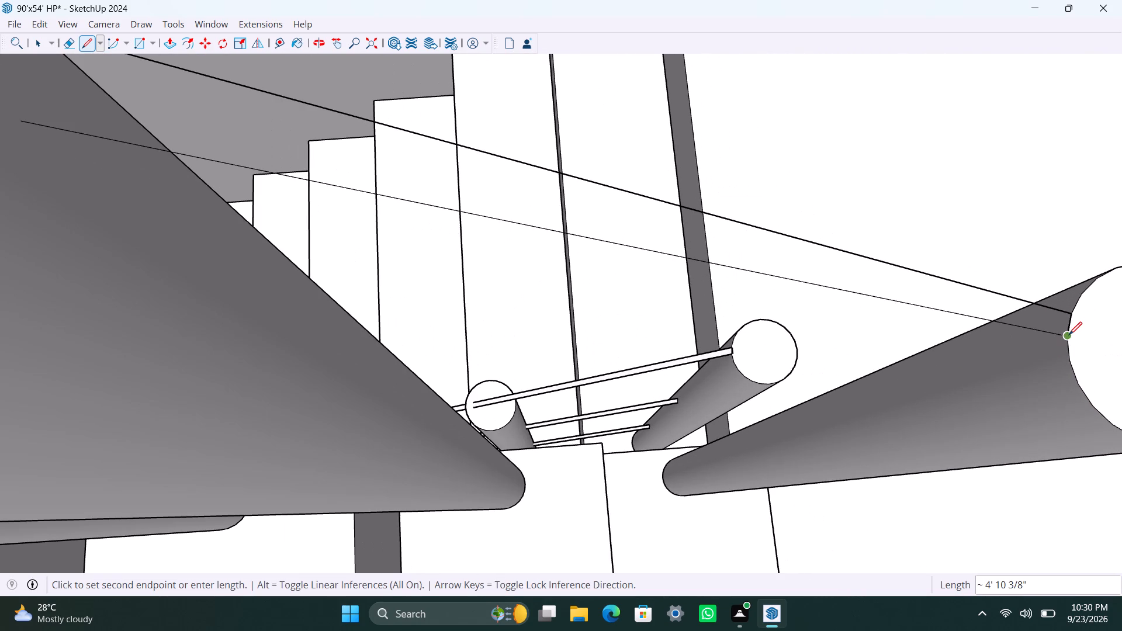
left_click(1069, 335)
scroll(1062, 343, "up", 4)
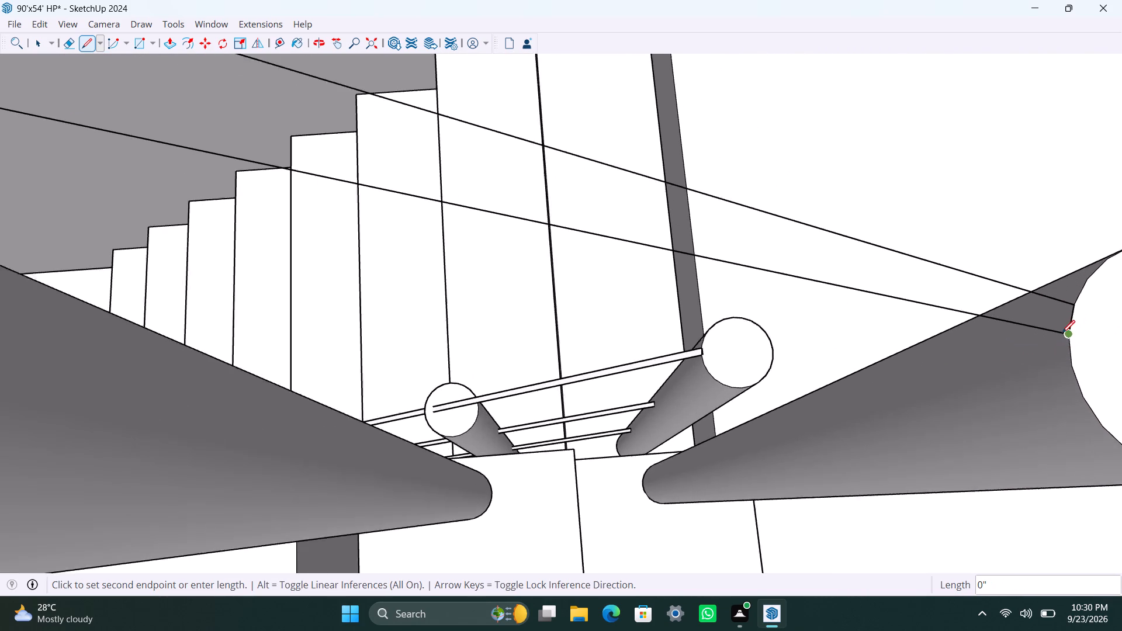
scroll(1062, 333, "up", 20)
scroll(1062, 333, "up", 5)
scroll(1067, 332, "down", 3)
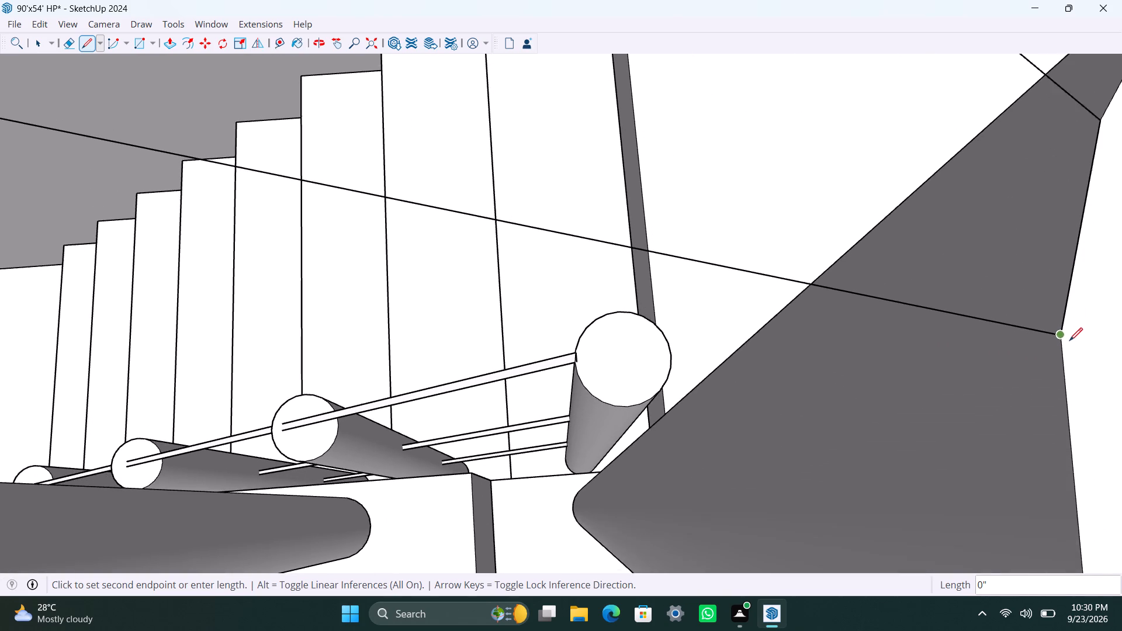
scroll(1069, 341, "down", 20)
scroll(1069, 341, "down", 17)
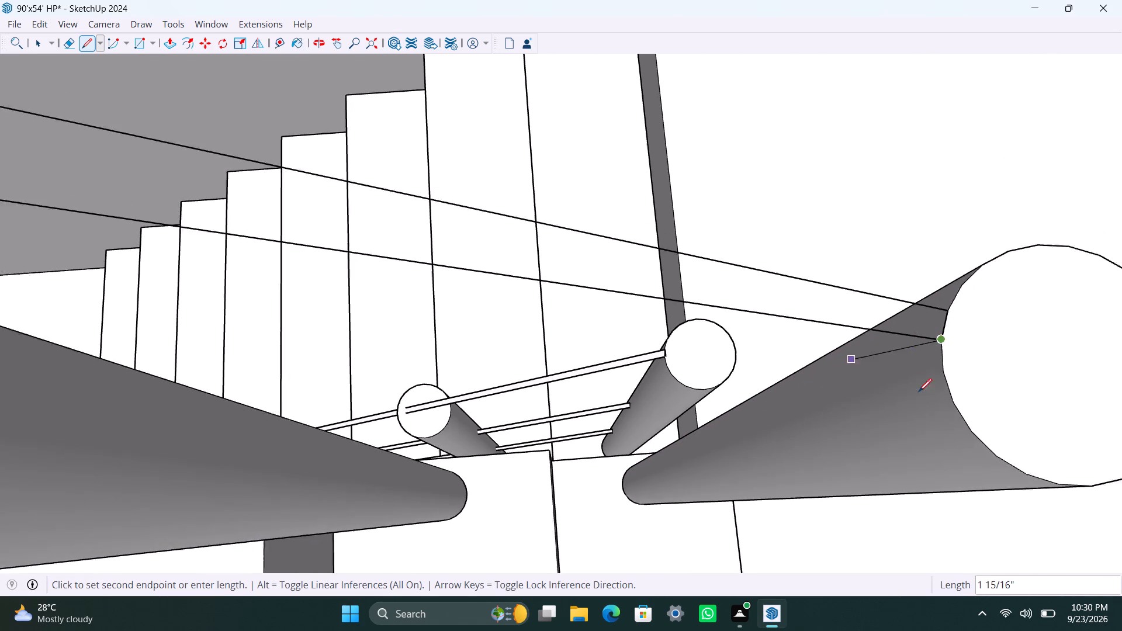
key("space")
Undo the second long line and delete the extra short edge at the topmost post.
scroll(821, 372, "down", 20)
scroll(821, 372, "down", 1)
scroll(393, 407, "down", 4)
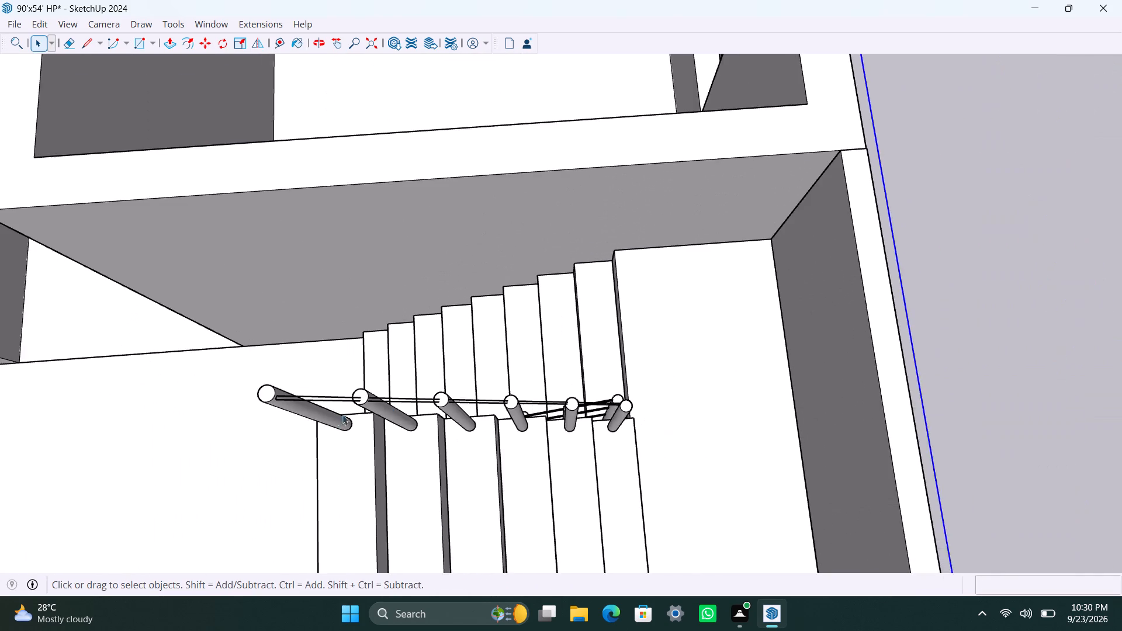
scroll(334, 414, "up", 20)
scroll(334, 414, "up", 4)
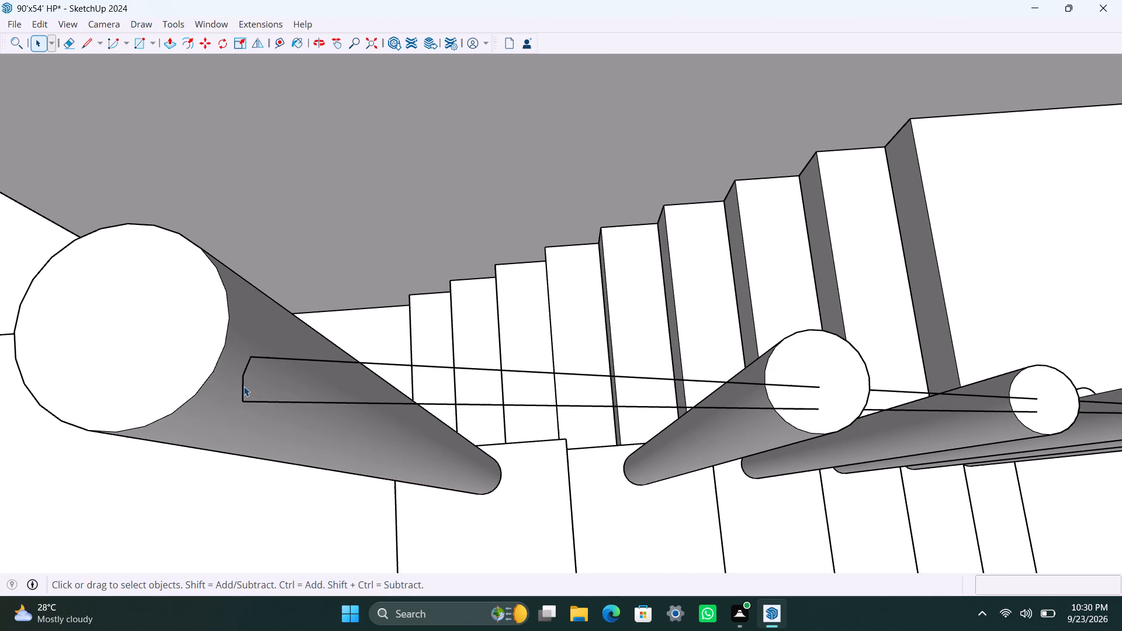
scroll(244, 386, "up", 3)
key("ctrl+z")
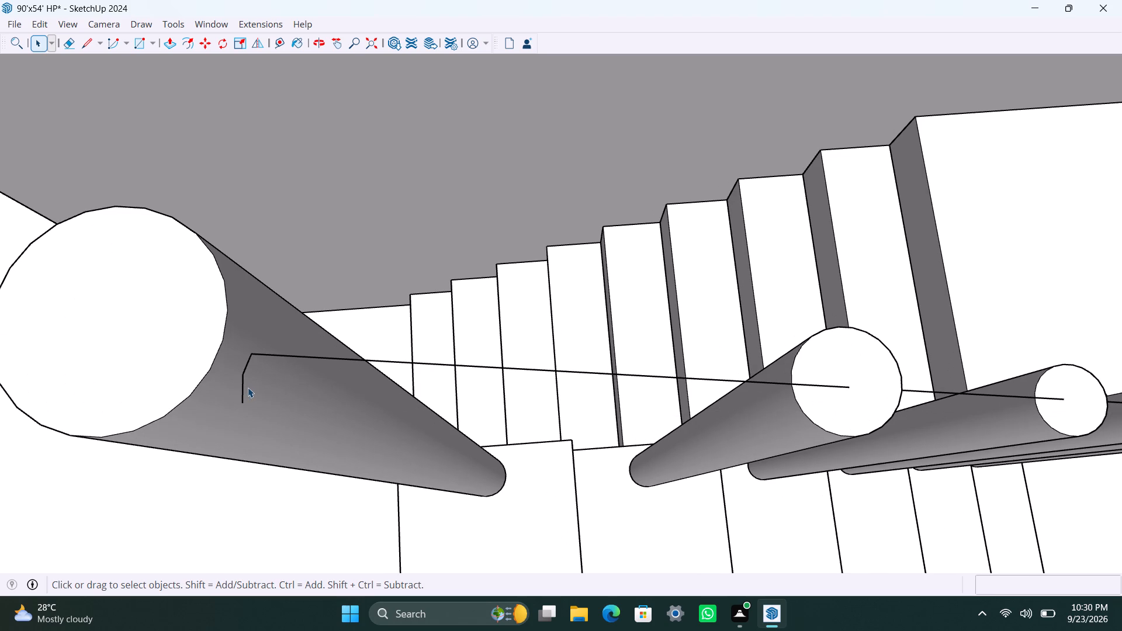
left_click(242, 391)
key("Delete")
Draw a second long line from the topmost post's short edge to the landing-side short edge, closing the thin strip face.
key("l")
left_click_drag(245, 375, 252, 375)
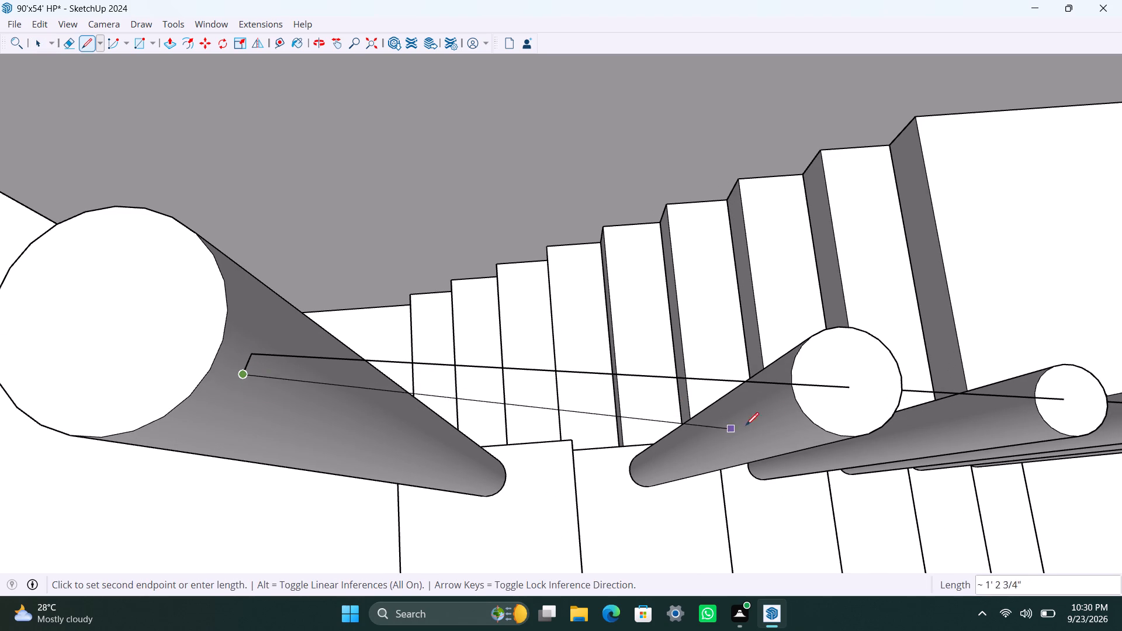
scroll(785, 414, "down", 7)
middle_click_drag(833, 421, 338, 380, "shift")
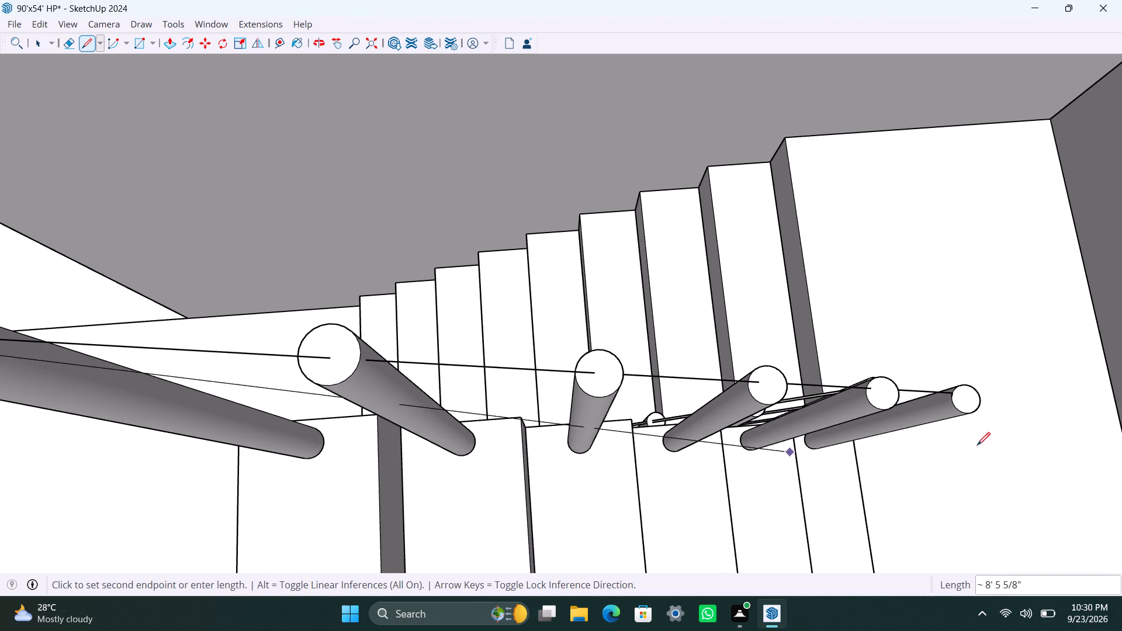
scroll(955, 405, "up", 19)
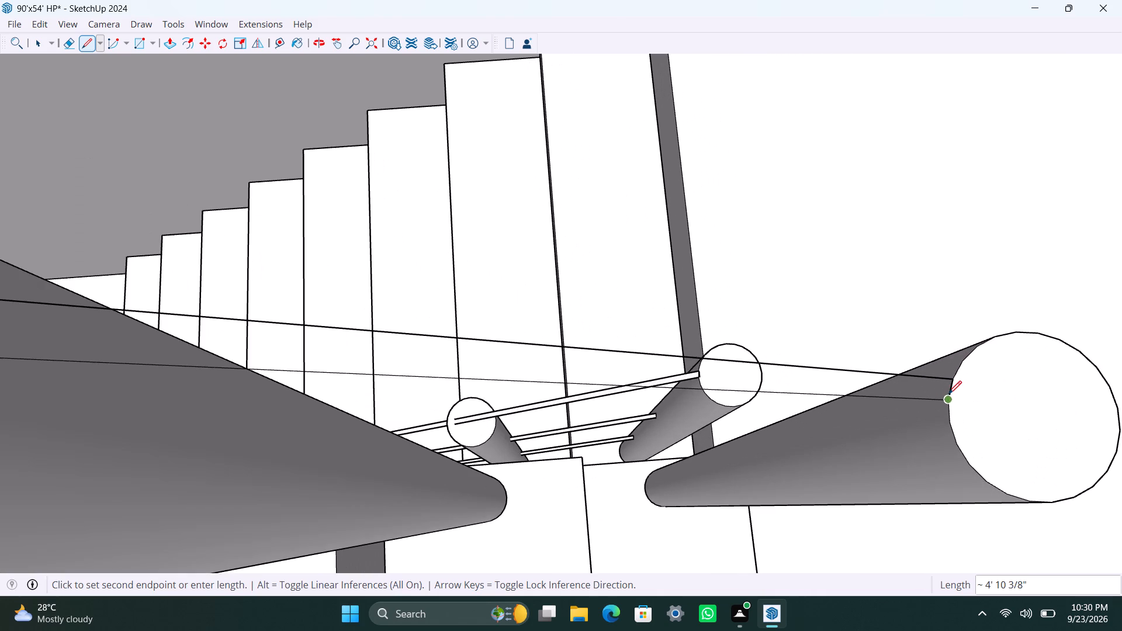
left_click(948, 394)
Group the thin rail strip face together with its bounding edges.
key("space")
double_click(843, 386)
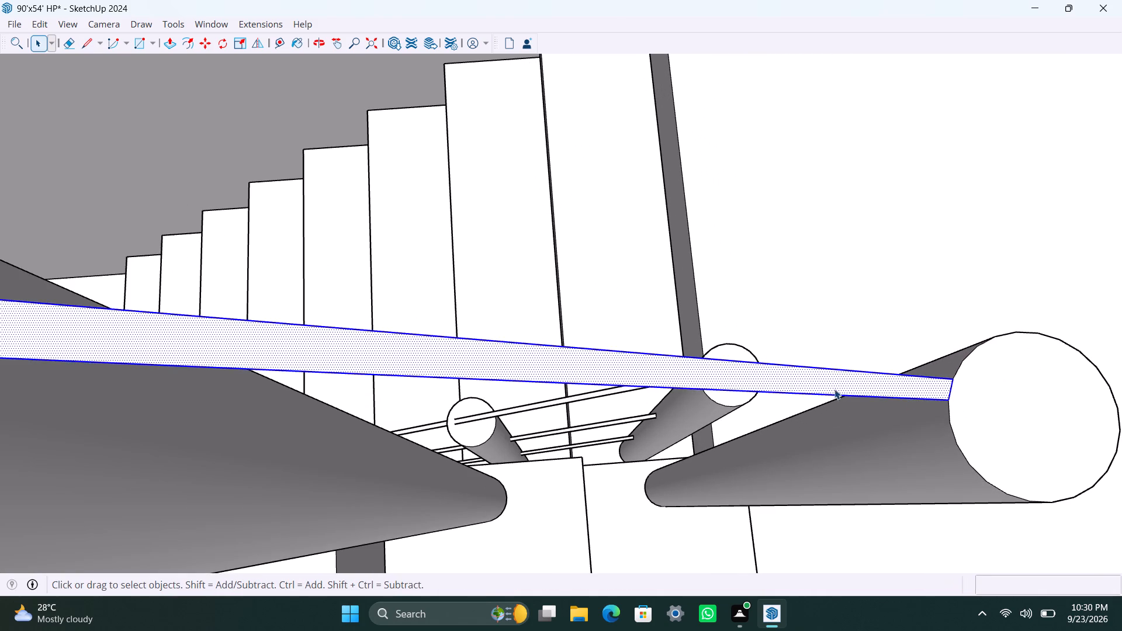
scroll(834, 397, "down", 15)
scroll(436, 414, "down", 5)
scroll(222, 421, "down", 4)
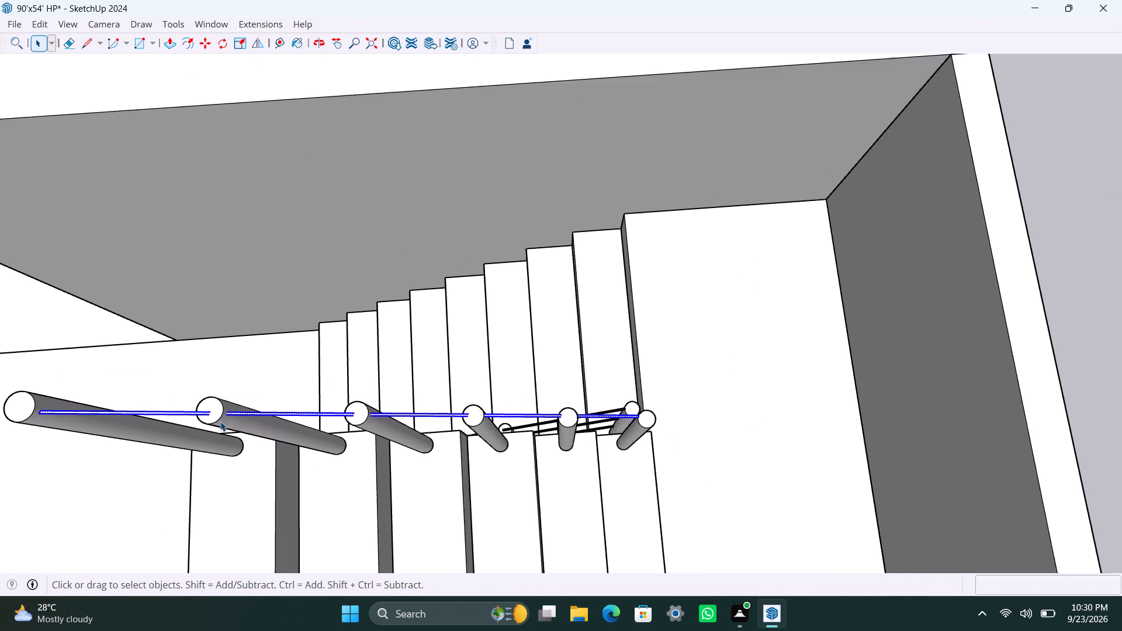
right_click(240, 411)
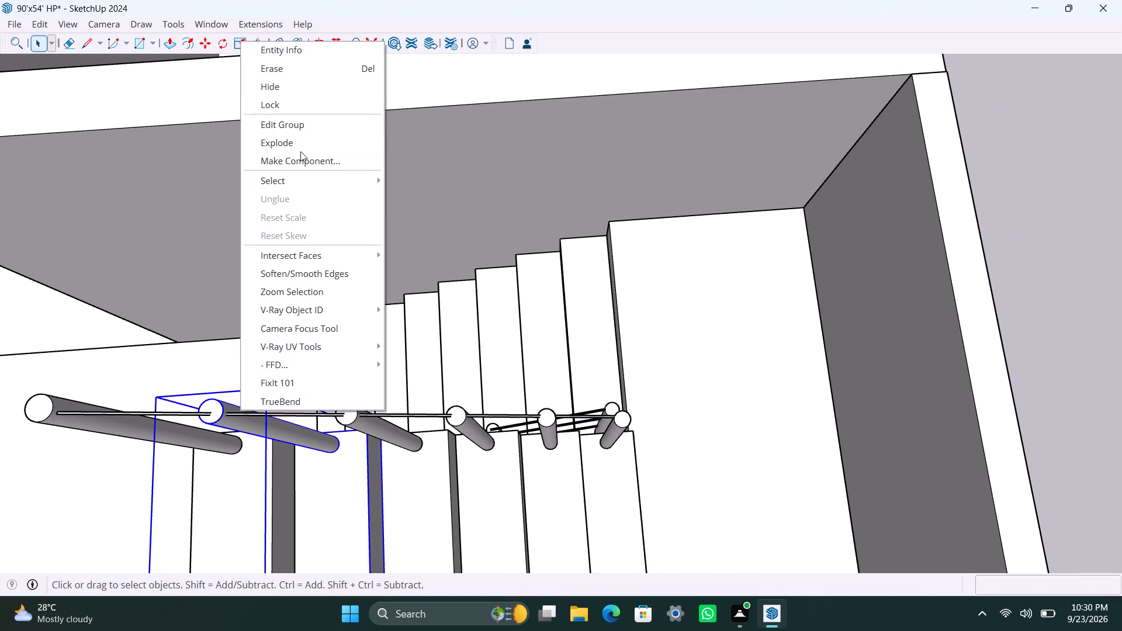
left_click(819, 362)
left_click(273, 415)
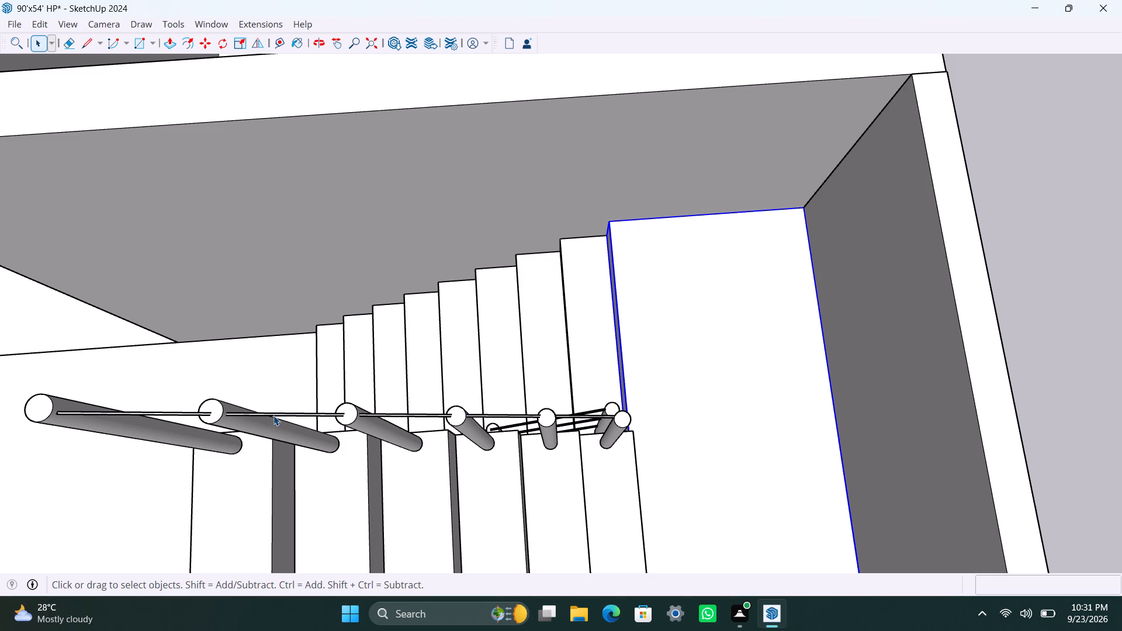
double_click(273, 415)
double_click(273, 415)
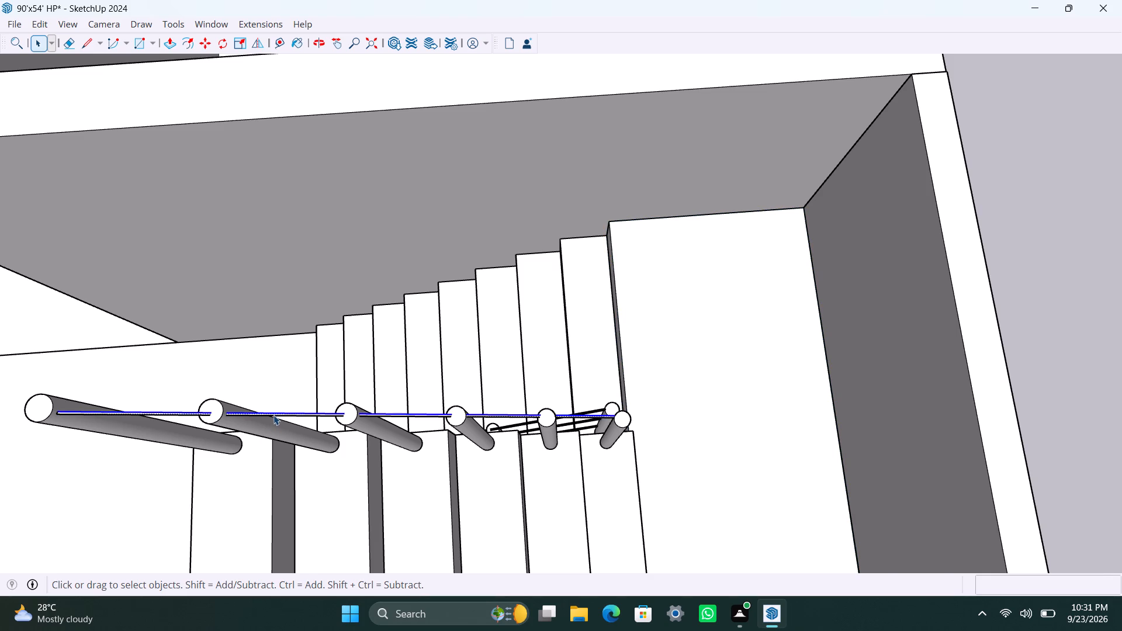
scroll(273, 415, "up", 13)
double_click(289, 404)
left_click(289, 404)
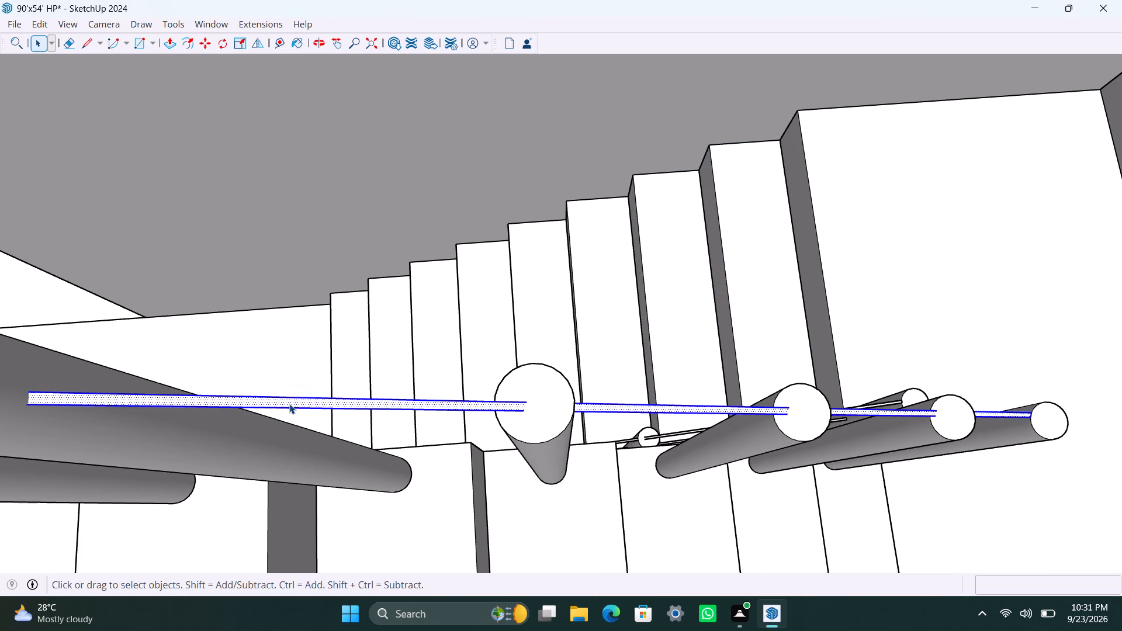
right_click(290, 403)
left_click(356, 195)
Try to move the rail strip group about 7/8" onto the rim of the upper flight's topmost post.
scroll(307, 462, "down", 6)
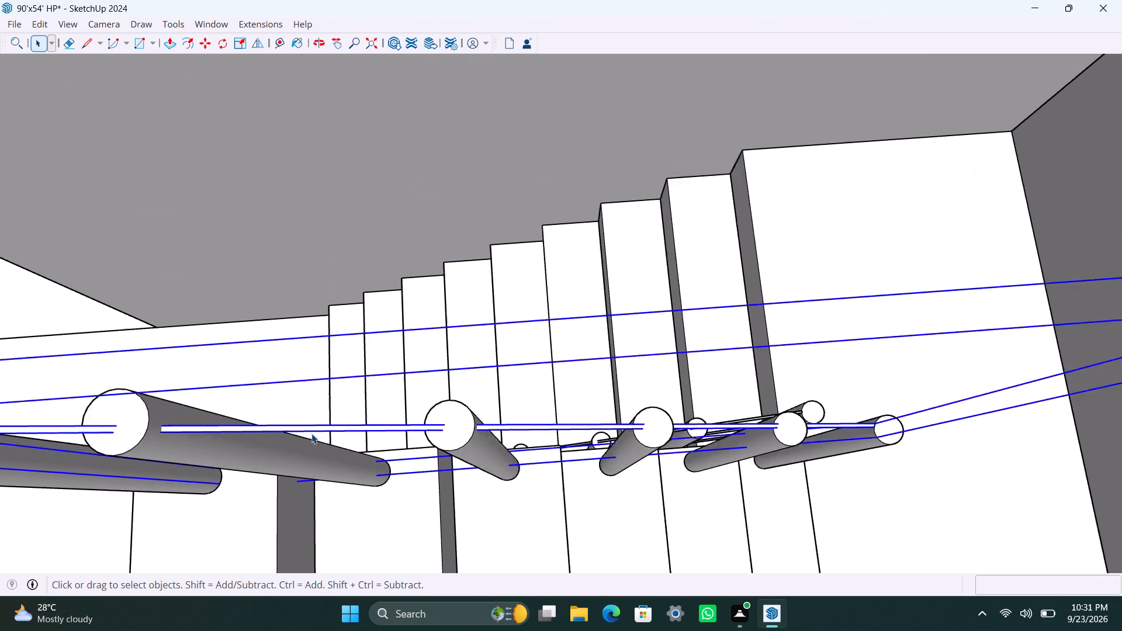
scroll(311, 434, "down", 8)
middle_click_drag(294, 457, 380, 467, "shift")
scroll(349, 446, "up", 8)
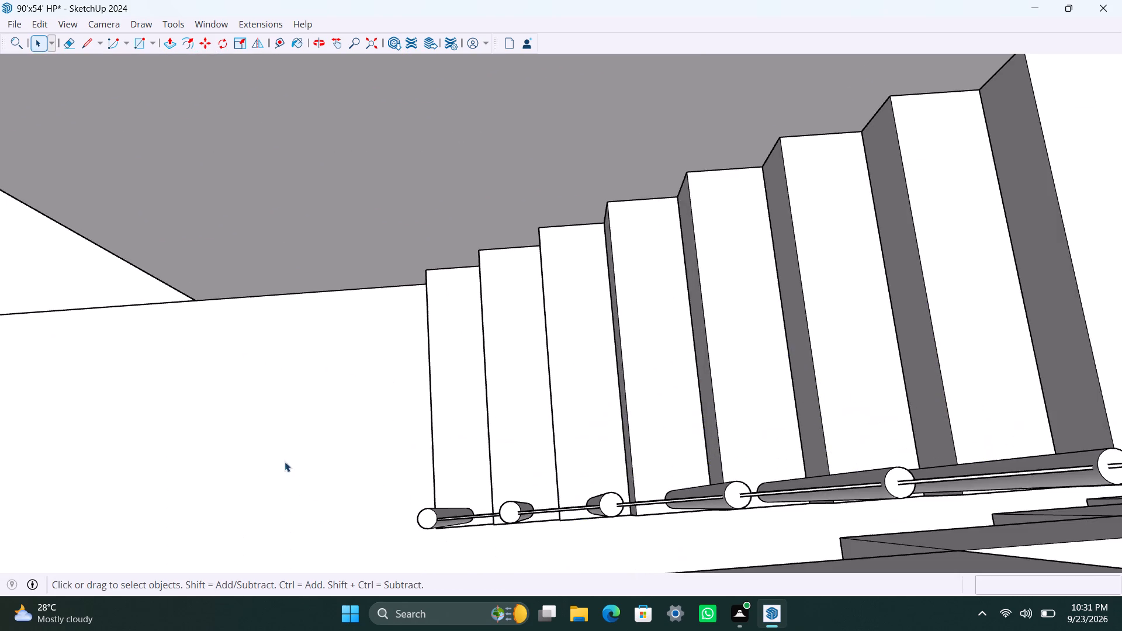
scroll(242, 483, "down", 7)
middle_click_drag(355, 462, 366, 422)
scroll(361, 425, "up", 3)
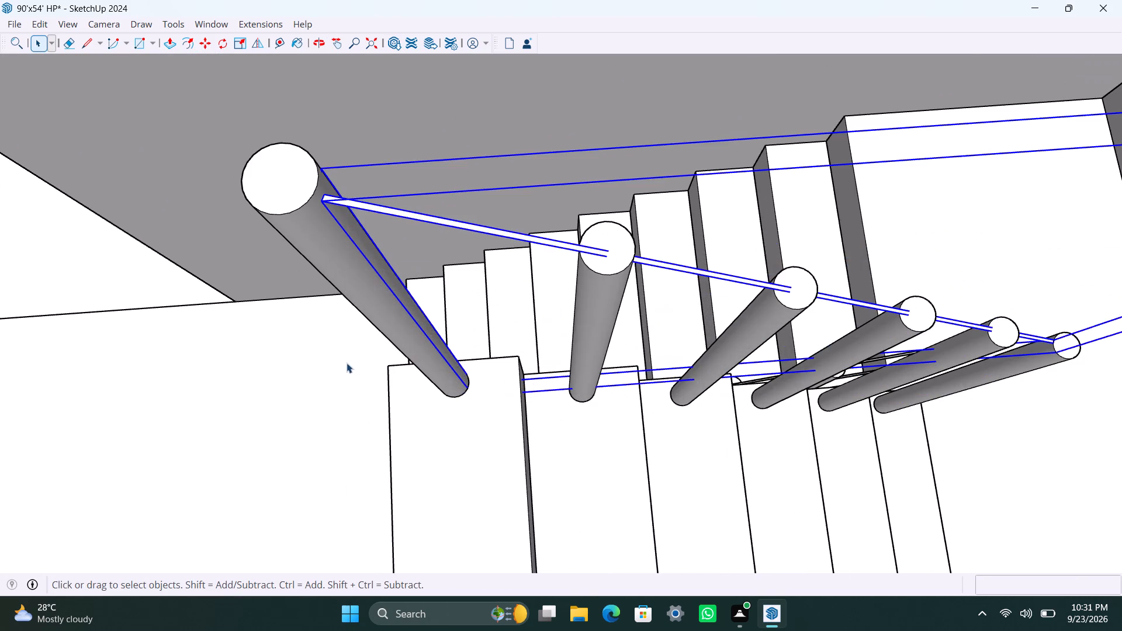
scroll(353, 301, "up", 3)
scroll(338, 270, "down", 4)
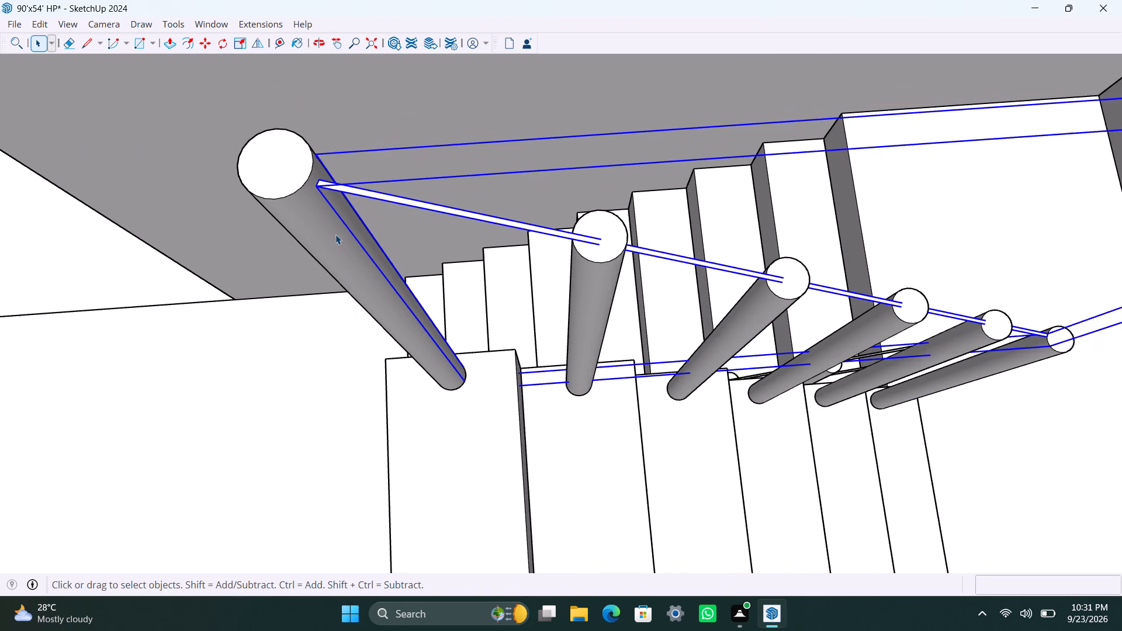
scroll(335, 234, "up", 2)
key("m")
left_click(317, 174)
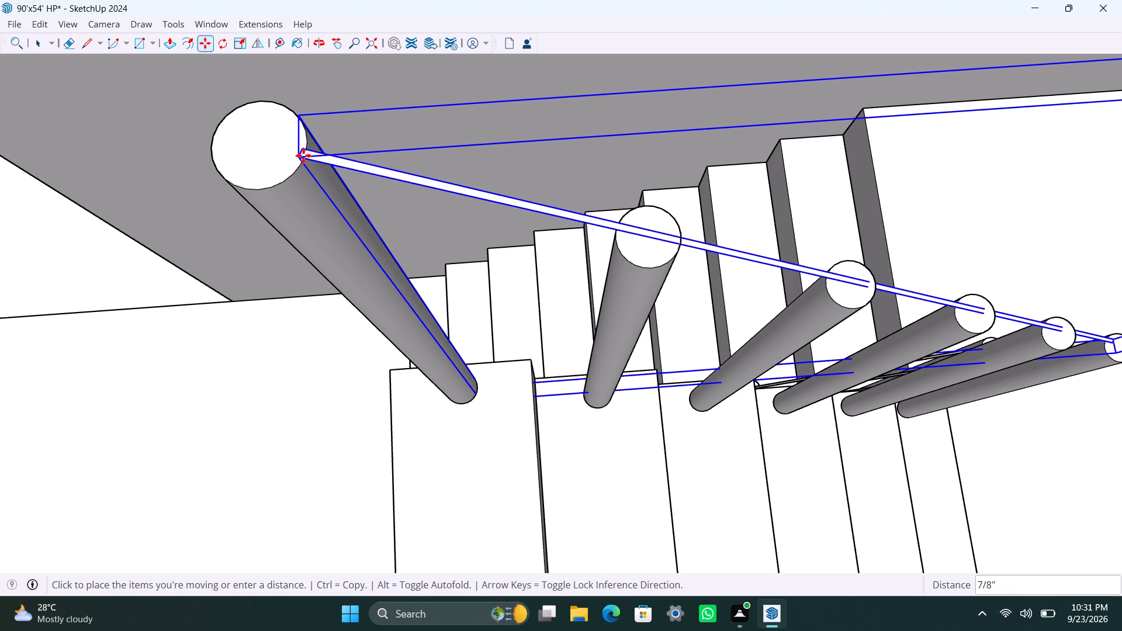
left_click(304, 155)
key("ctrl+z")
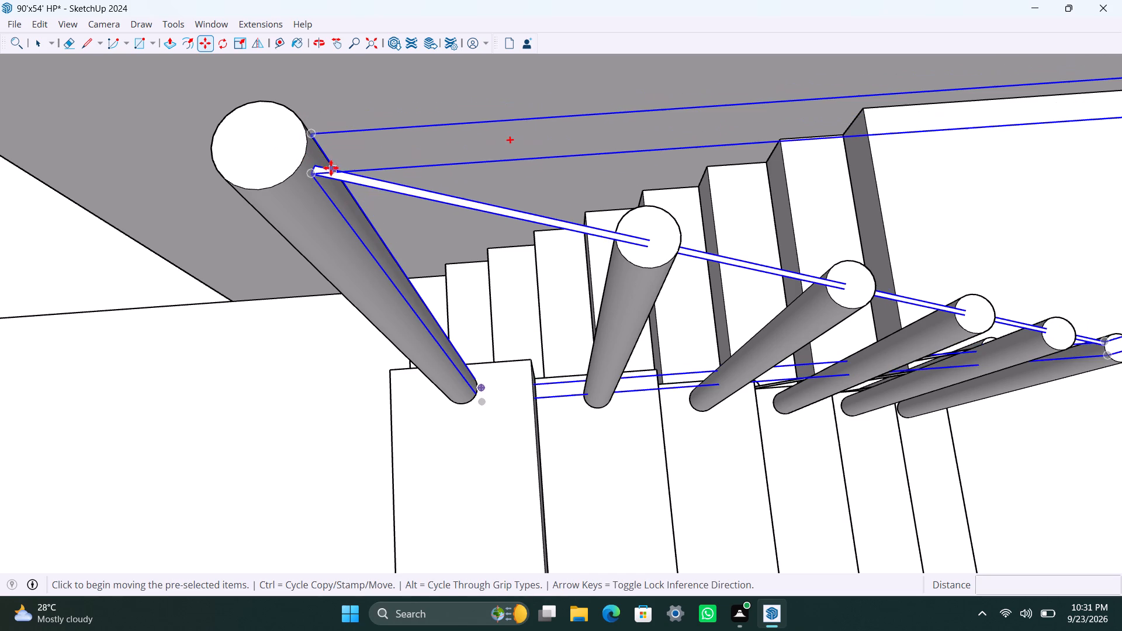
Move the rail strip group about 15/16" so its upper end meets the topmost post's rim.
left_click(317, 172)
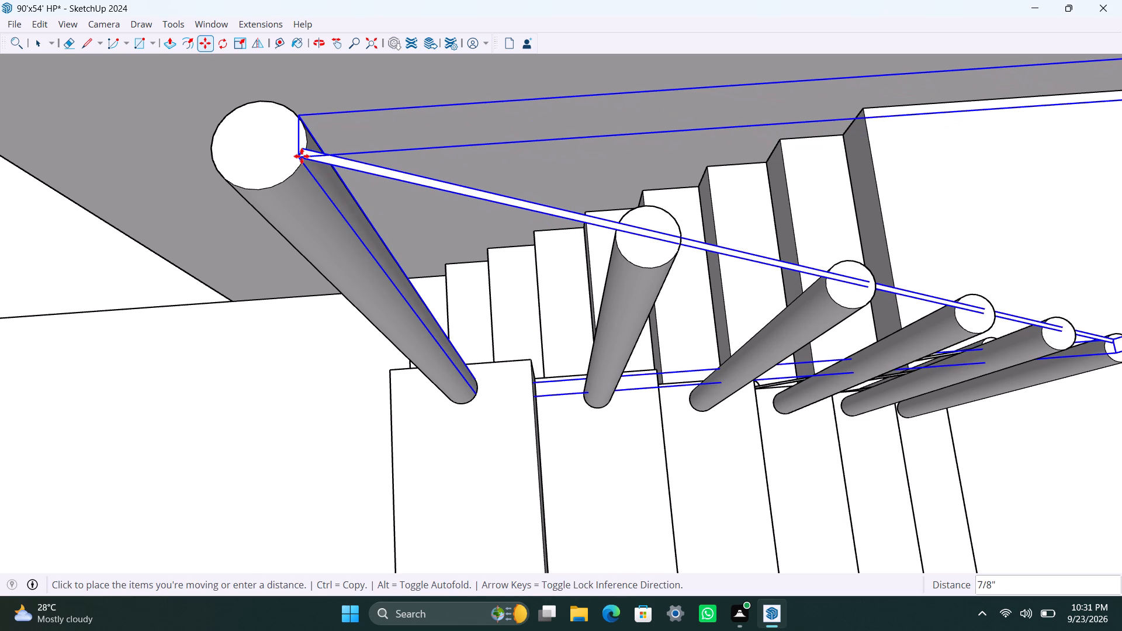
left_click(302, 155)
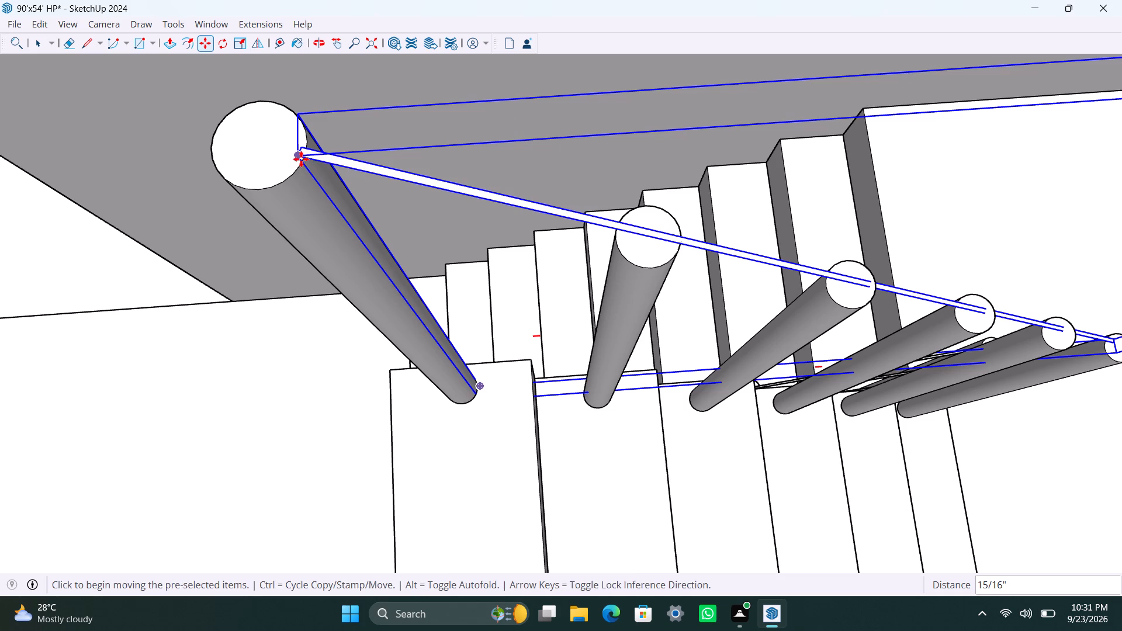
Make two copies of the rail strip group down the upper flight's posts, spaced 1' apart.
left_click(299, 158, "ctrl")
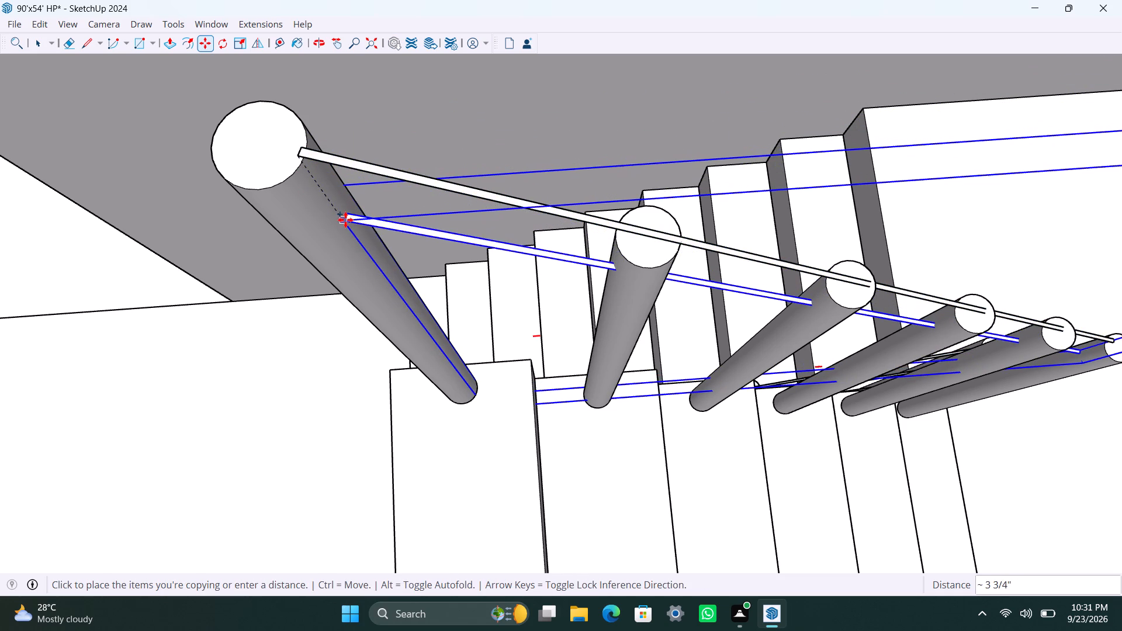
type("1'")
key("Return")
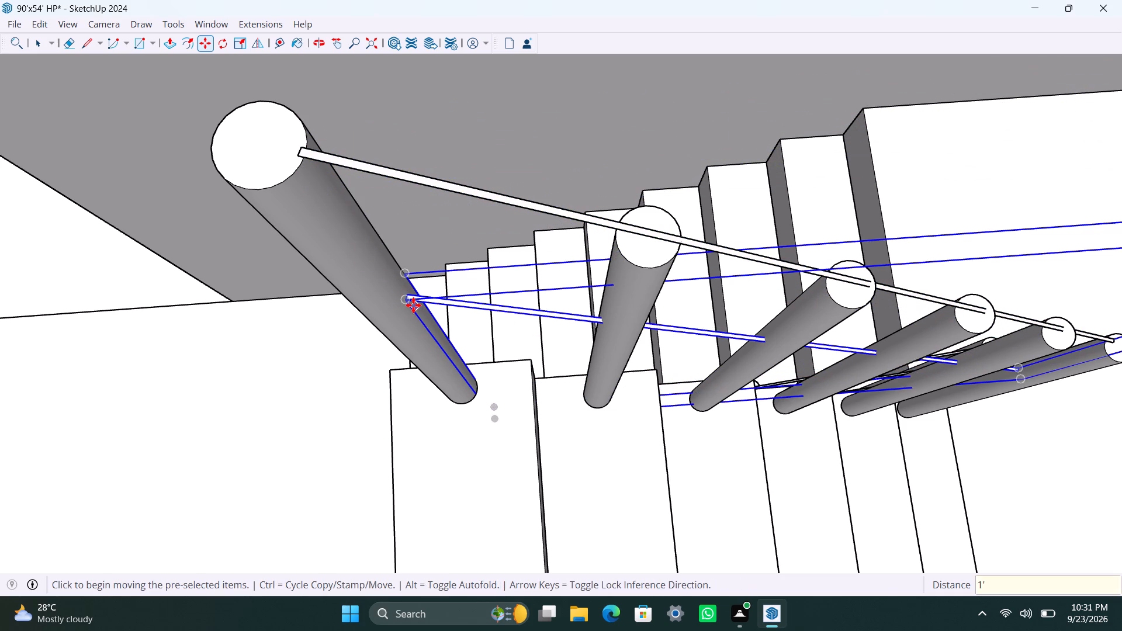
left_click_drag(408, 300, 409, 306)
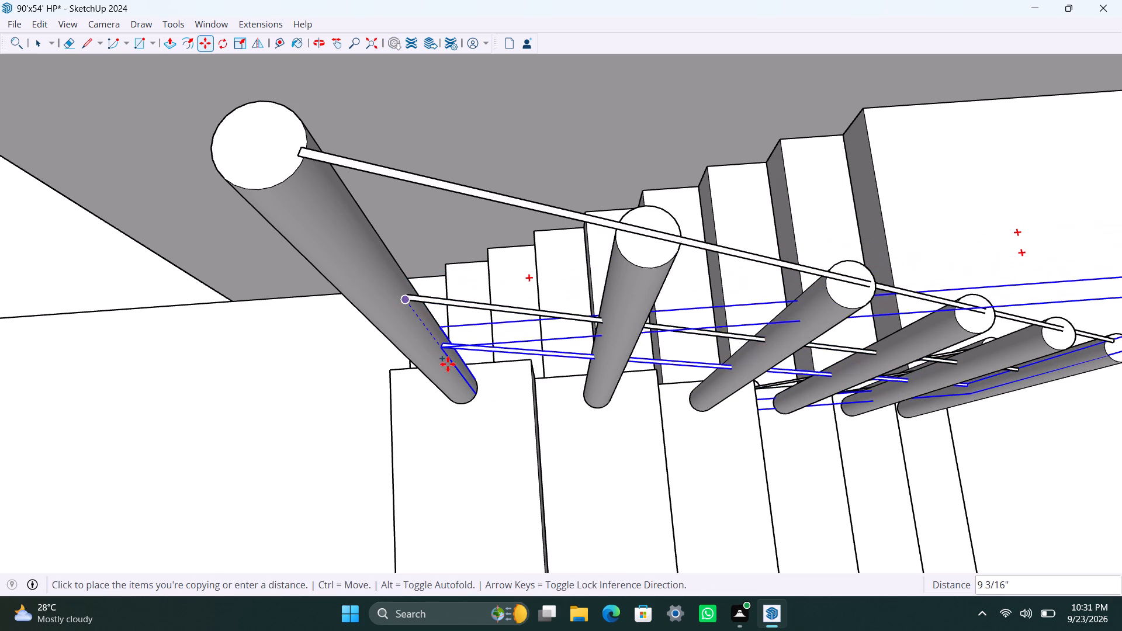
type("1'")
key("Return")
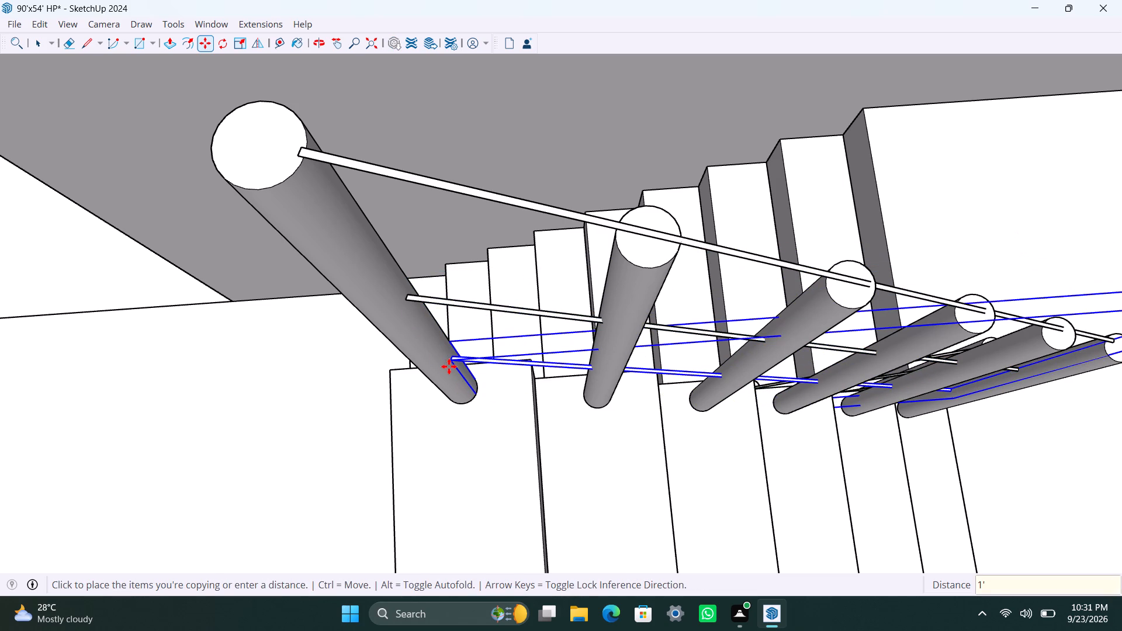
Save the model.
key("space")
key("ctrl+s")
key("space")
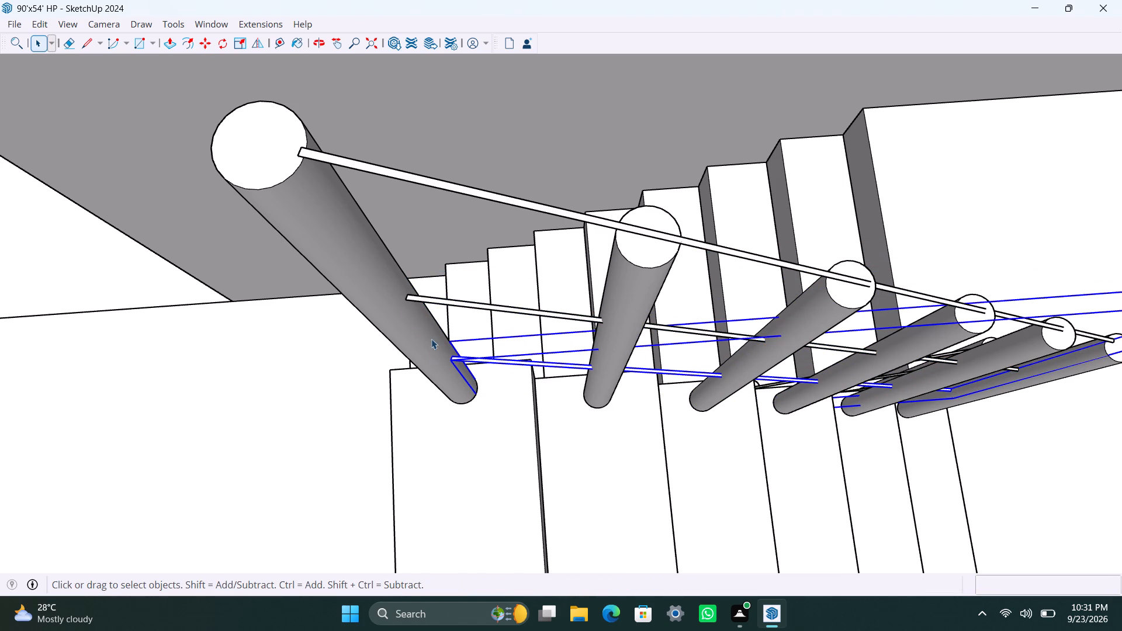
Examine how the upper flight's rail strips line up with the posts, especially at the landing-side post.
scroll(431, 339, "down", 12)
middle_click_drag(657, 407, 196, 234)
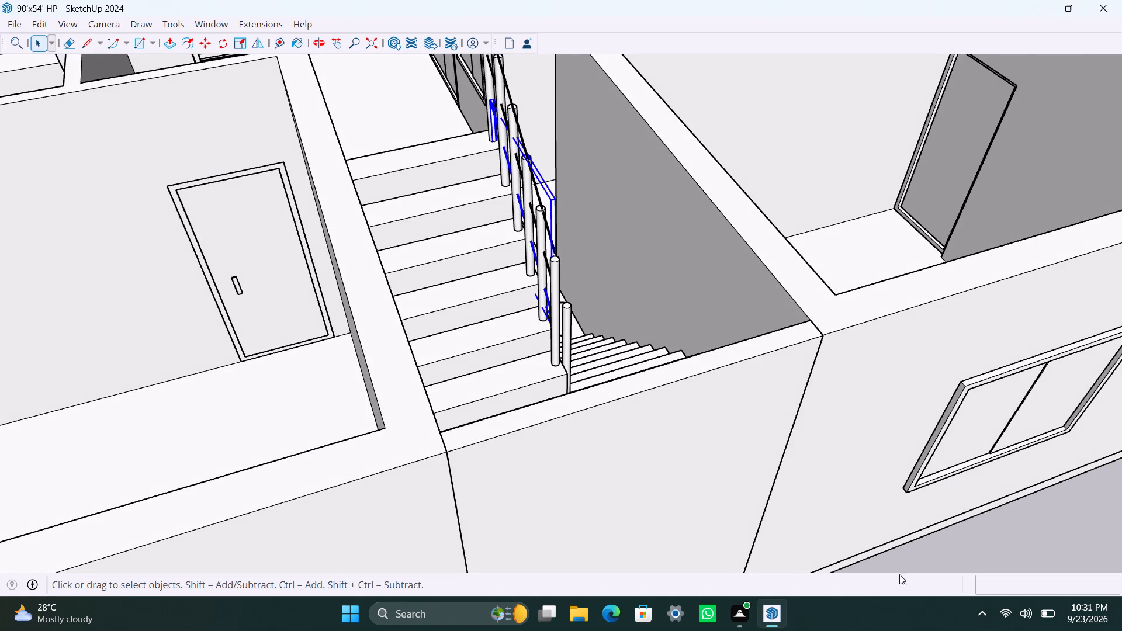
left_click(956, 561)
scroll(688, 375, "down", 5)
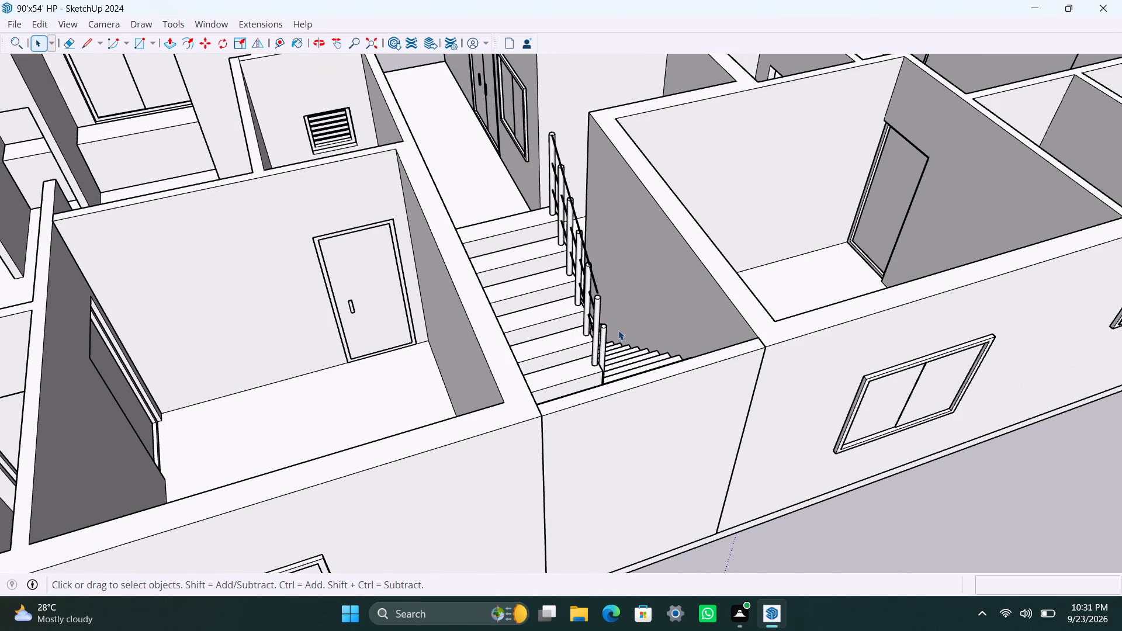
scroll(597, 310, "down", 3)
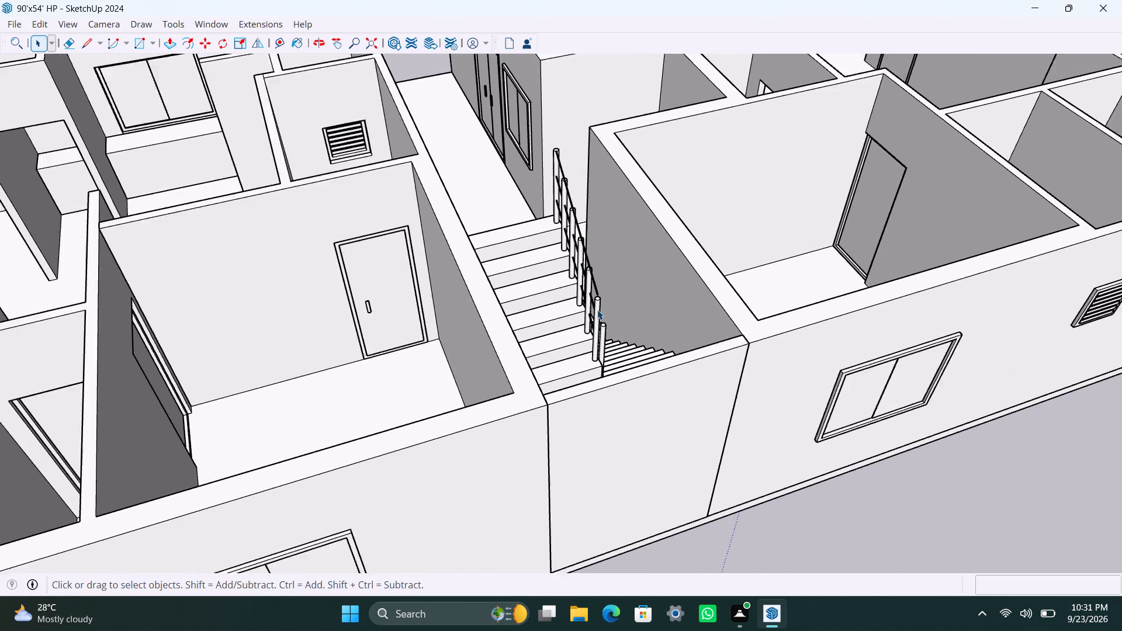
middle_click_drag(613, 314, 711, 337)
scroll(616, 310, "up", 16)
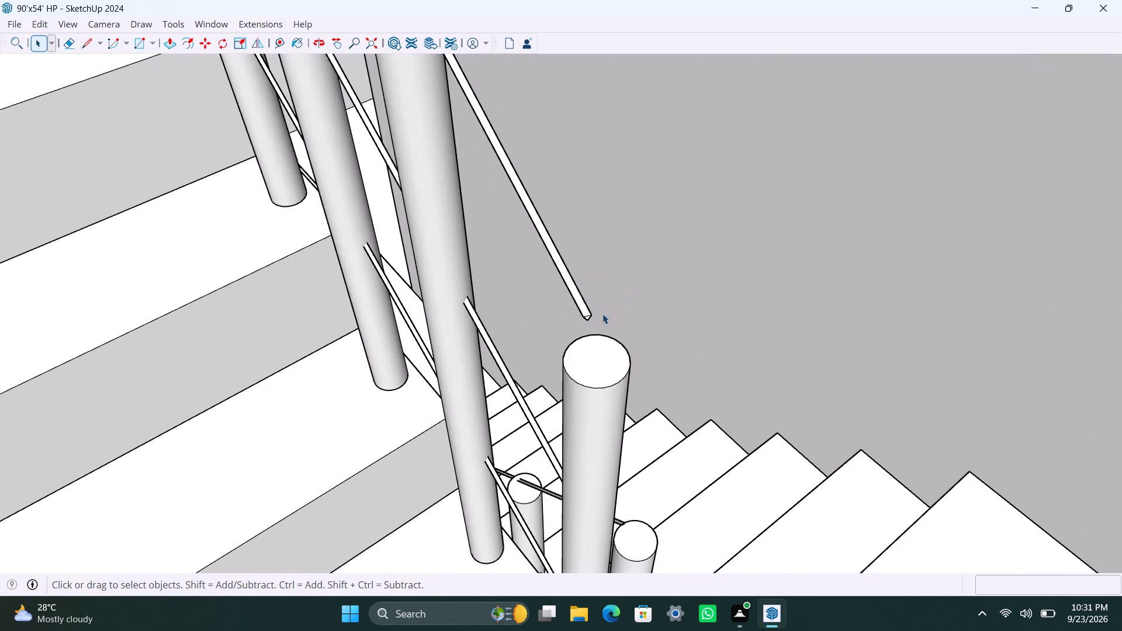
scroll(595, 315, "down", 8)
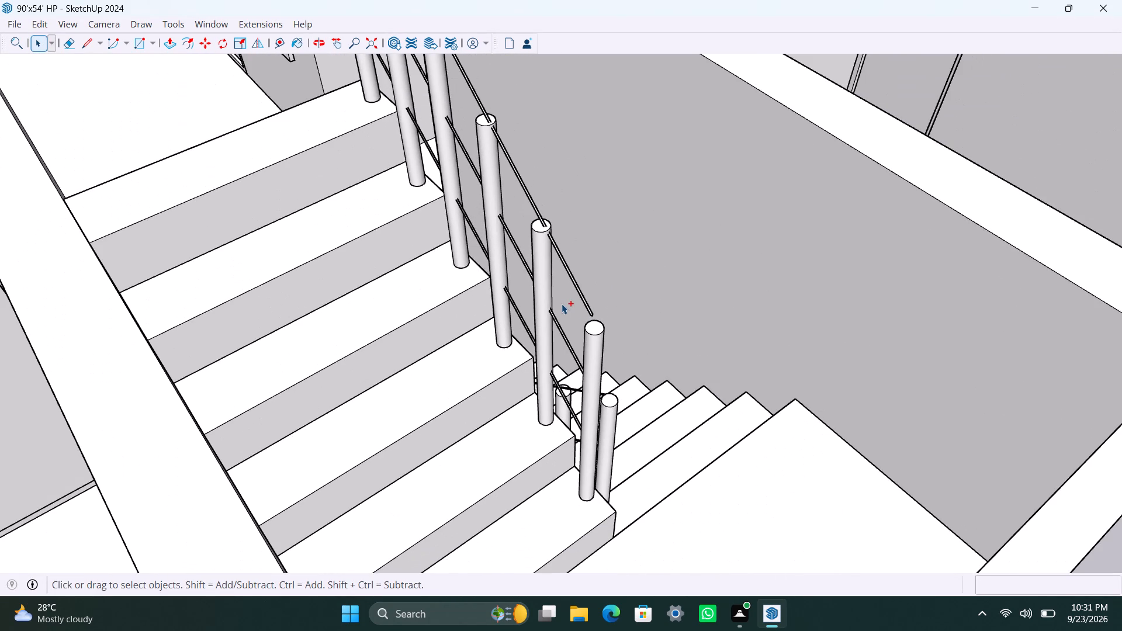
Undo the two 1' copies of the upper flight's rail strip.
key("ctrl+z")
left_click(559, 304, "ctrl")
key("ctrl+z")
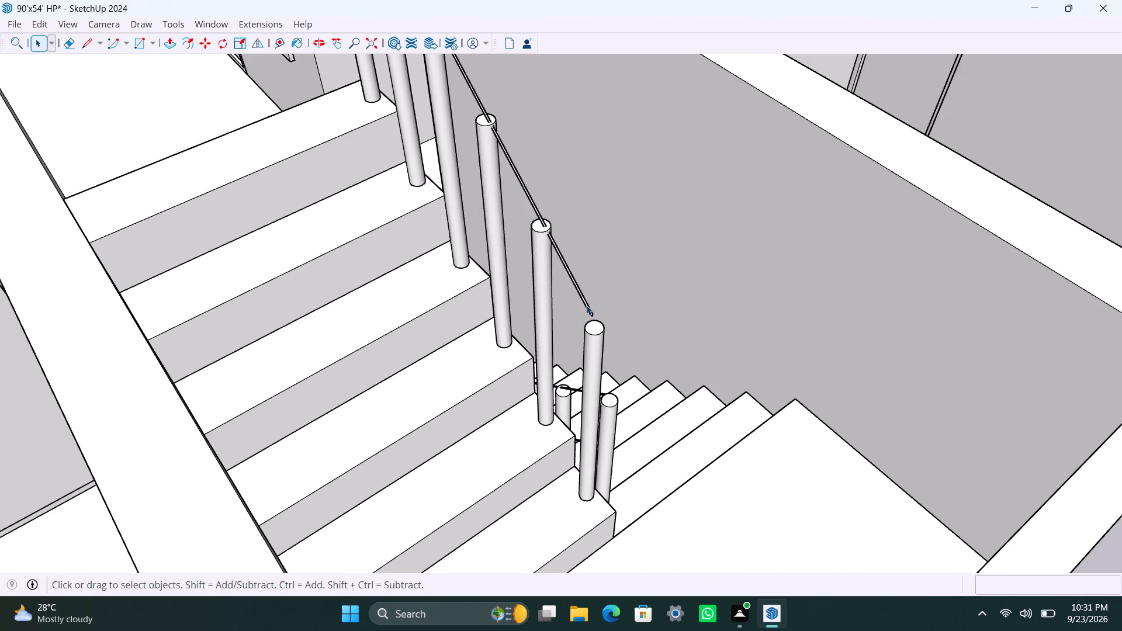
Move the upper flight's rail strip group slightly lower so its lower end meets the top of the landing-side post.
scroll(586, 304, "down", 4)
middle_click_drag(586, 338, 548, 443, "shift")
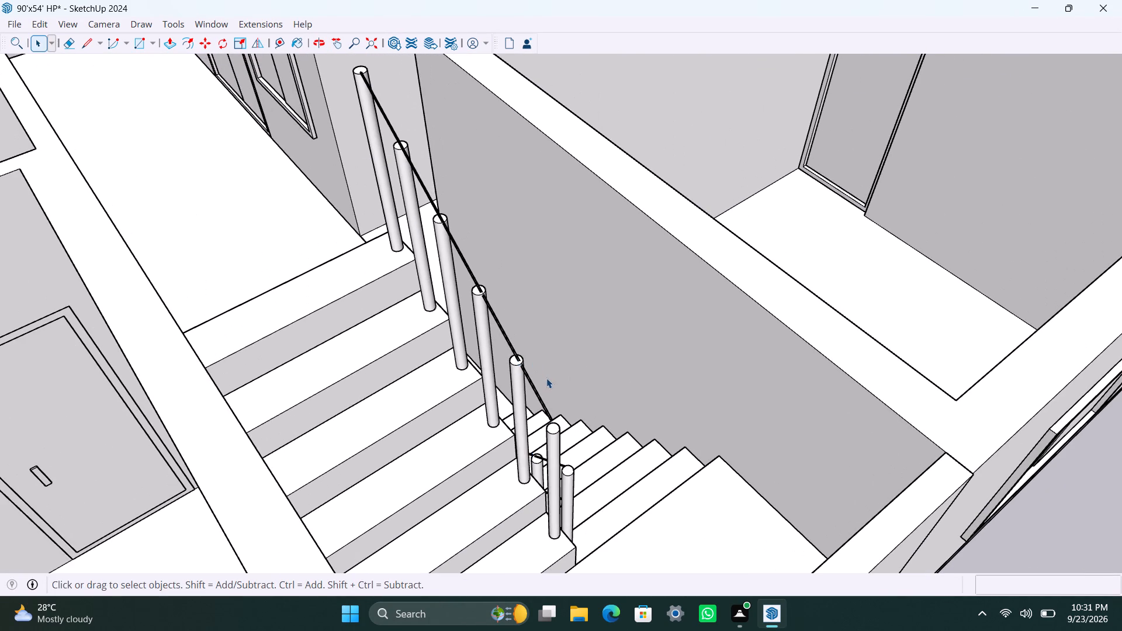
scroll(541, 394, "up", 5)
left_click(550, 413)
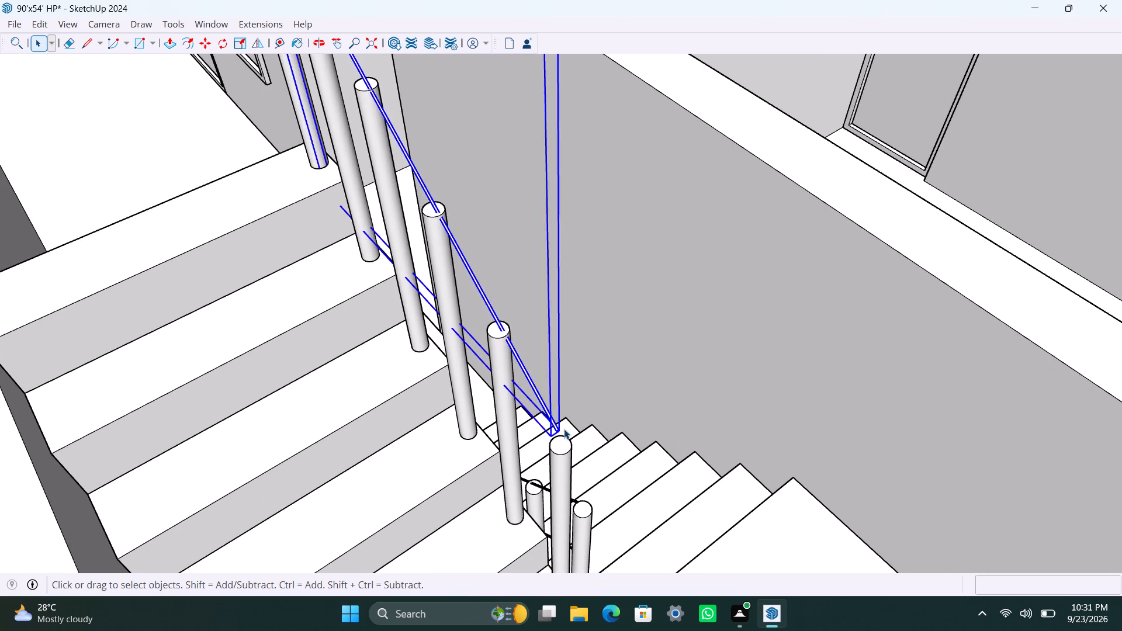
scroll(571, 436, "up", 1)
key("m")
left_click(557, 428)
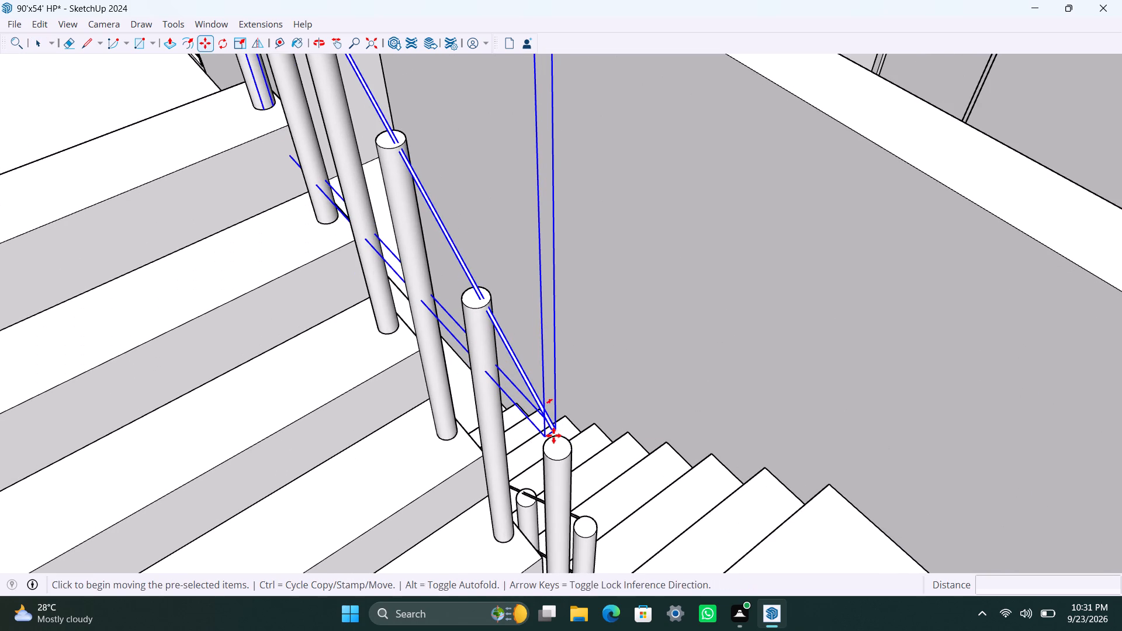
left_click(549, 444)
key("space")
Copy the upper flight's rail strip group 1' straight down from its original position at the top of the posts.
scroll(520, 421, "down", 8)
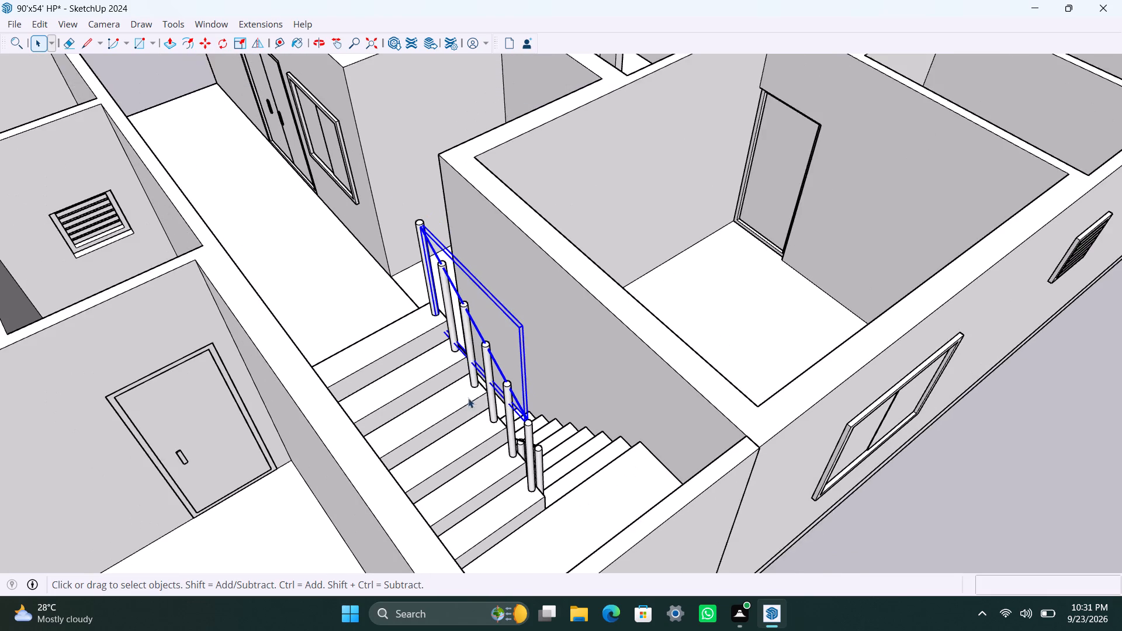
scroll(457, 346, "up", 2)
scroll(407, 217, "up", 3)
middle_click_drag(405, 279, 494, 295)
left_click(415, 320)
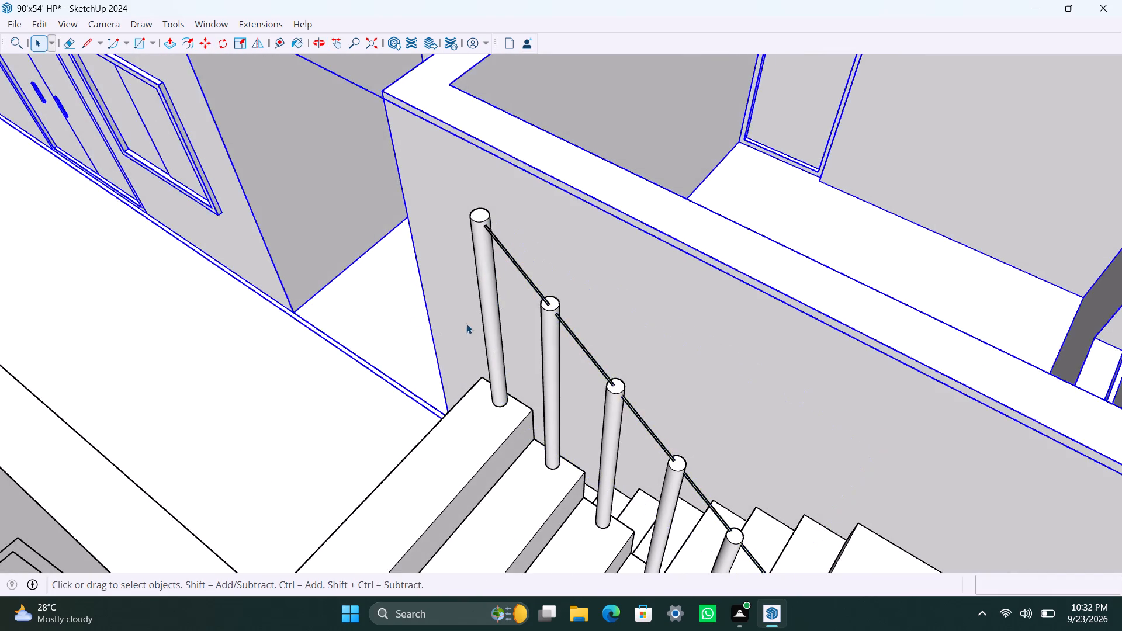
scroll(486, 251, "up", 2)
left_click(491, 231)
middle_click_drag(496, 380, 557, 383)
key("m")
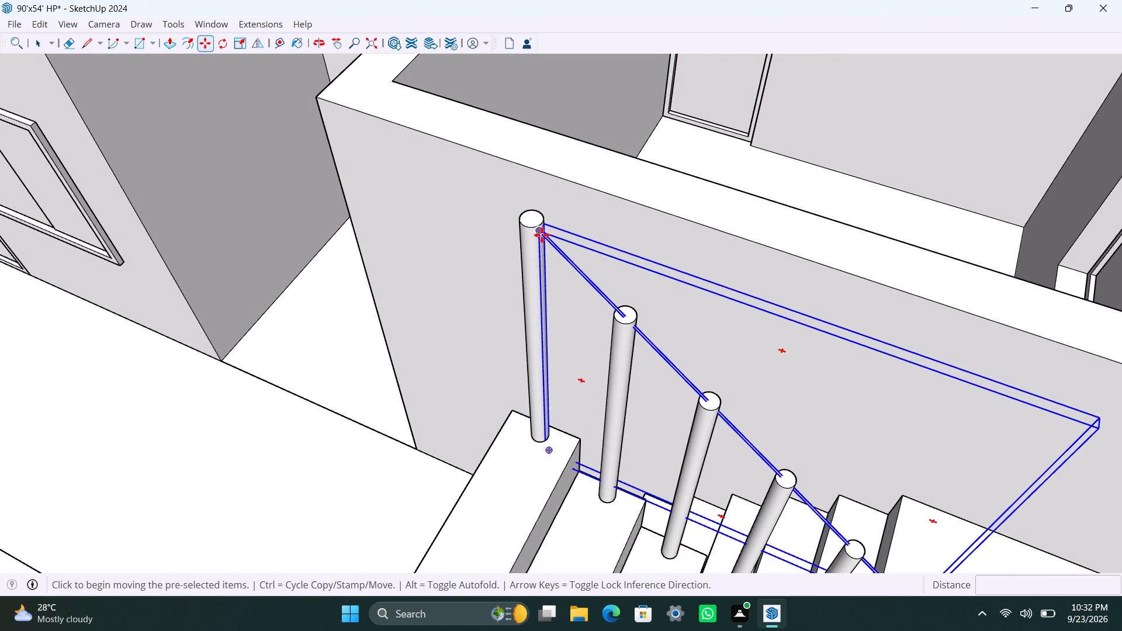
left_click_drag(542, 234, 542, 240)
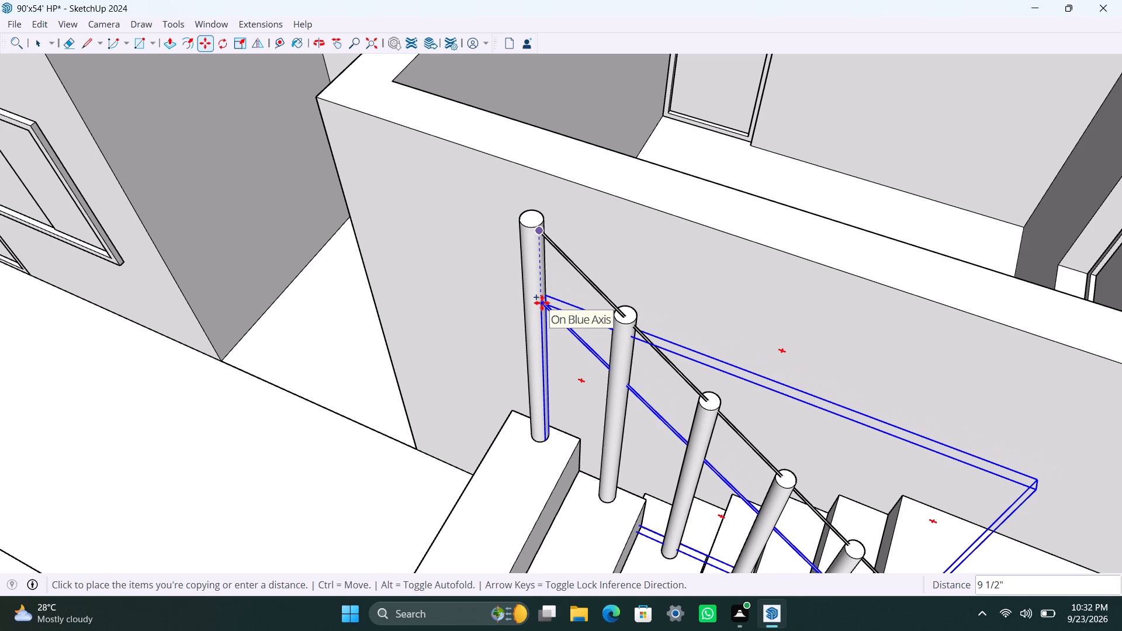
key("1")
key("apostrophe")
key("Return")
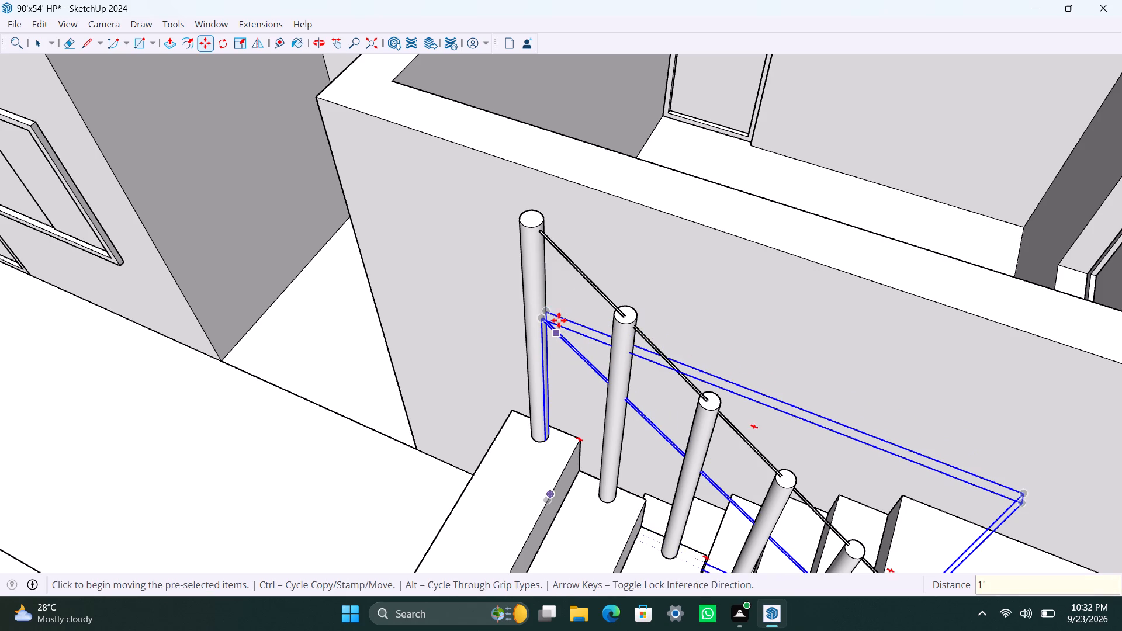
Copy the upper flight's middle rail strip group another 1' straight down to form the third, lowest strip.
left_click_drag(540, 317, 542, 324)
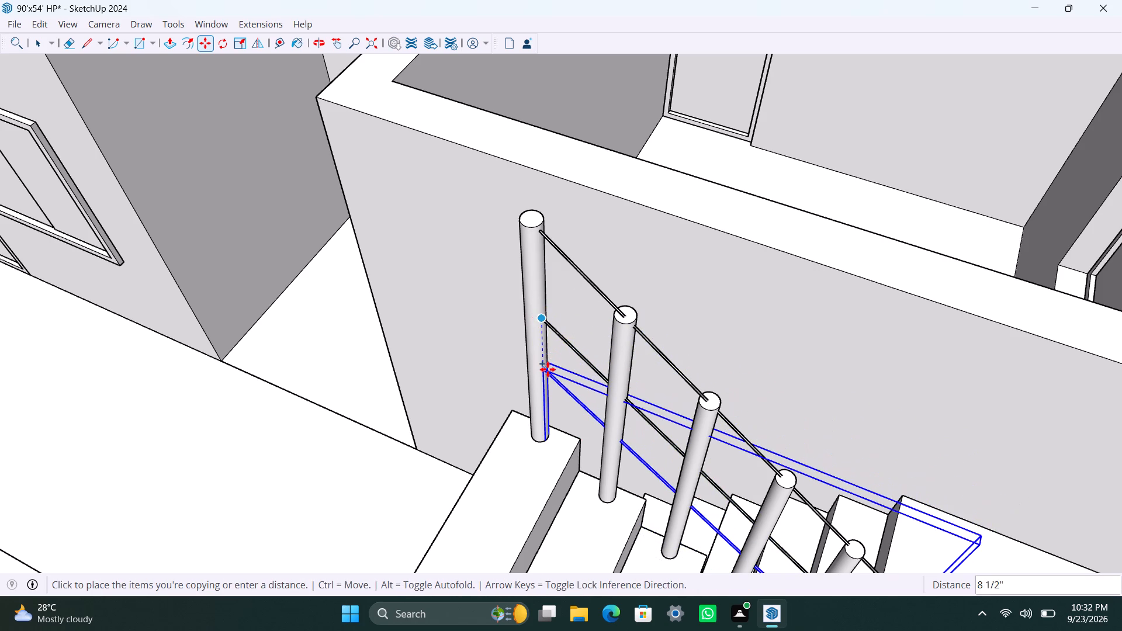
type("1'")
key("Return")
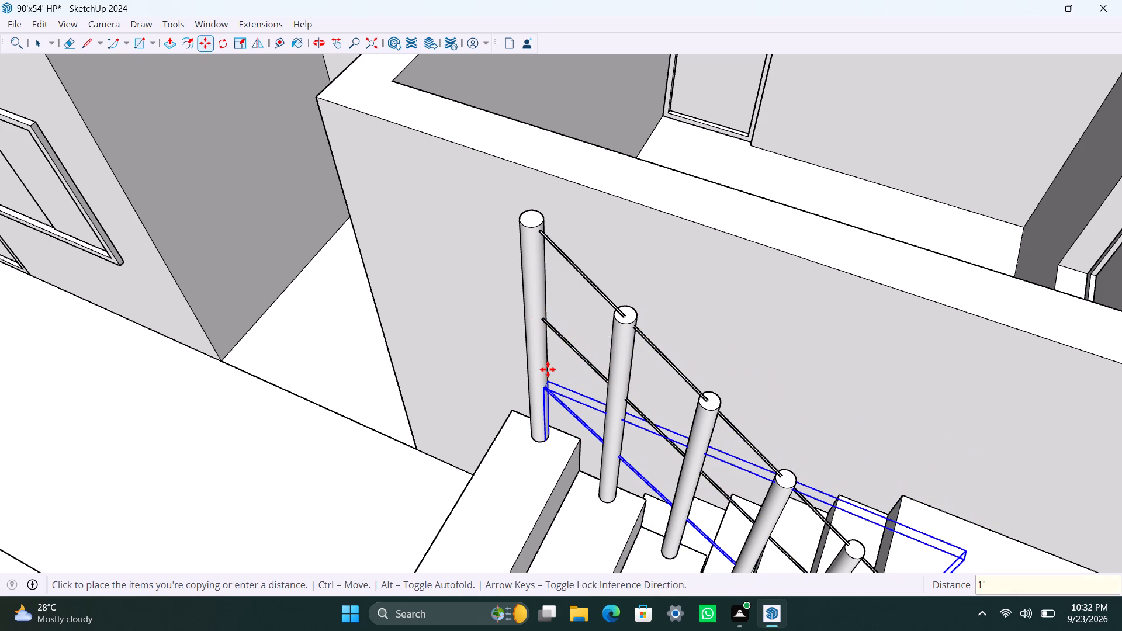
Save the model.
key("ctrl+s")
key("space")
left_click(473, 372)
Examine the railings of both flights from the landing side, where the two runs of posts and strips meet.
scroll(424, 381, "down", 7)
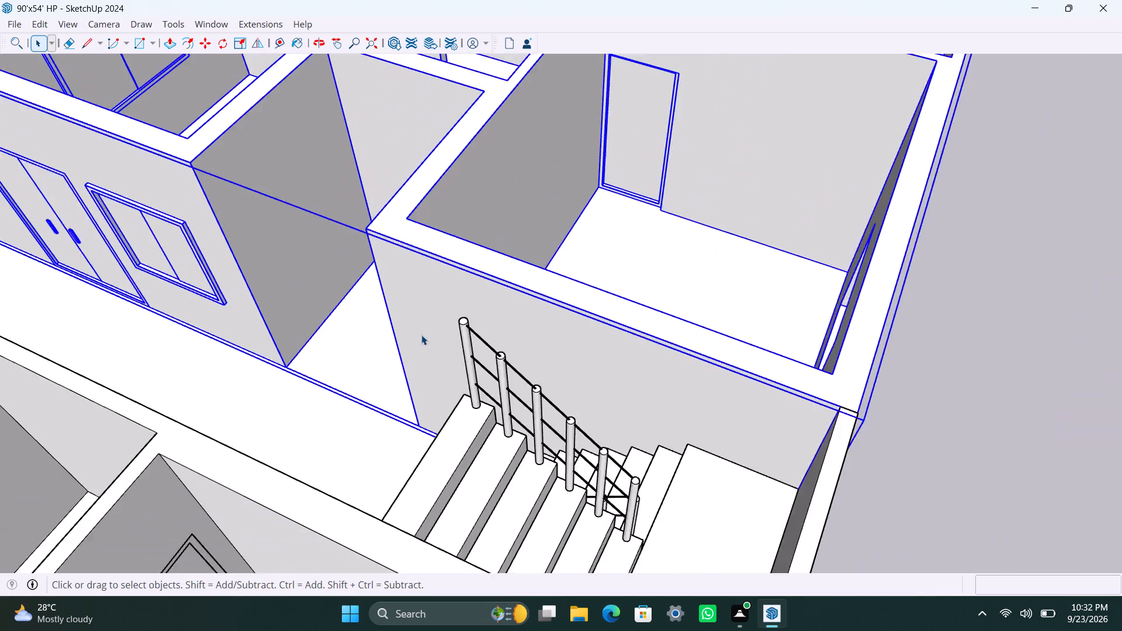
scroll(421, 335, "down", 4)
middle_click_drag(647, 480, 362, 527)
scroll(430, 393, "up", 9)
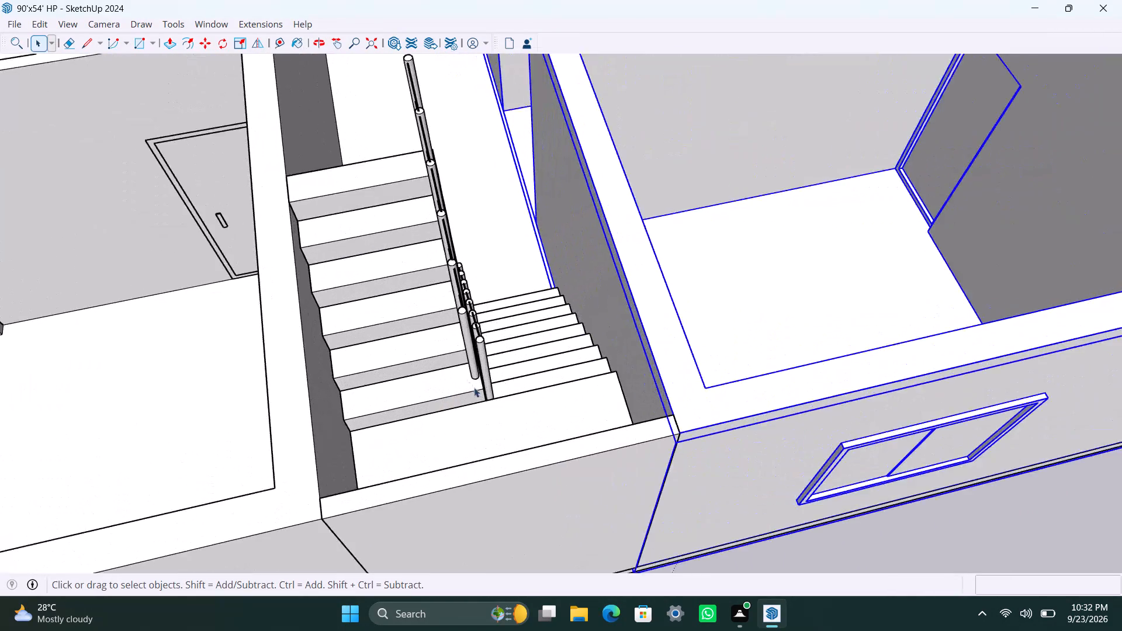
scroll(474, 387, "up", 3)
middle_click_drag(496, 390, 434, 468)
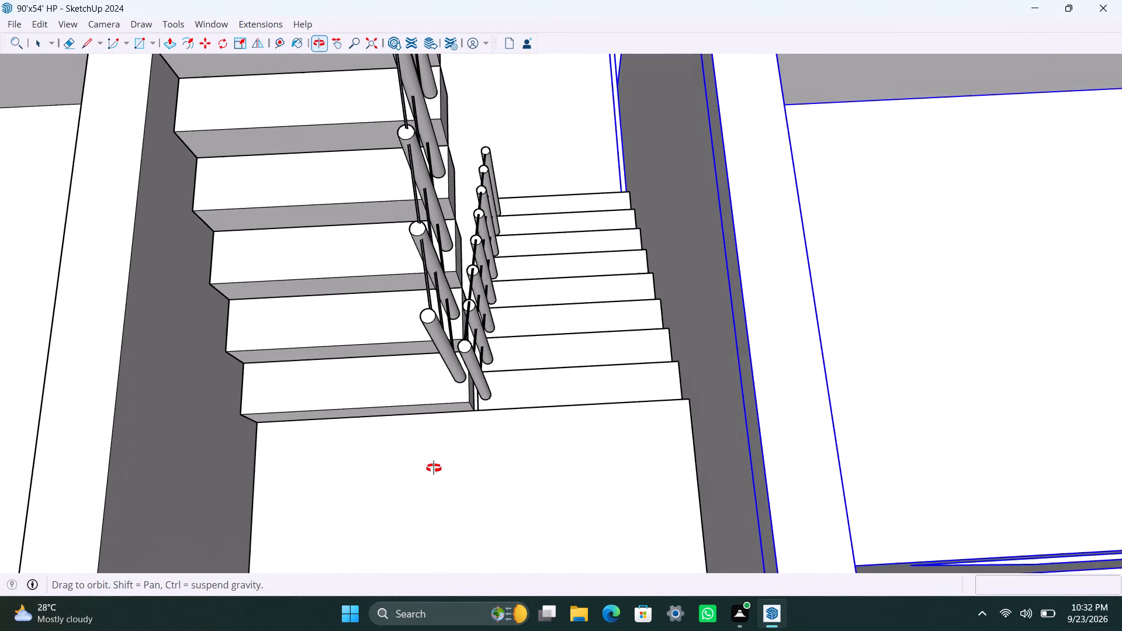
middle_click_drag(434, 468, 475, 387)
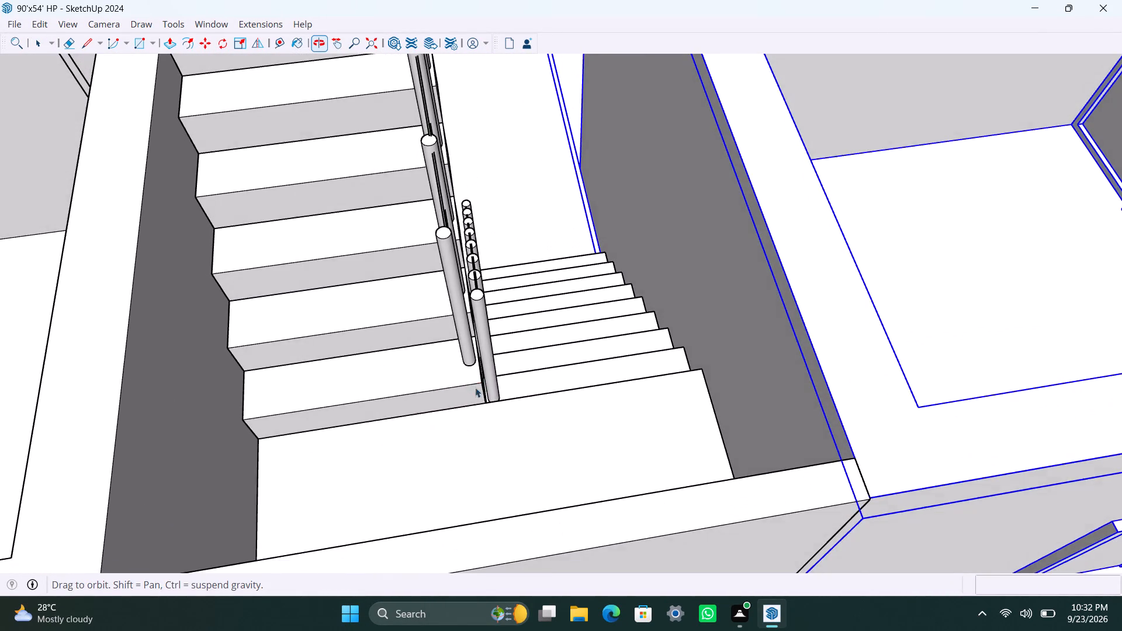
scroll(480, 373, "down", 9)
key("ctrl+s")
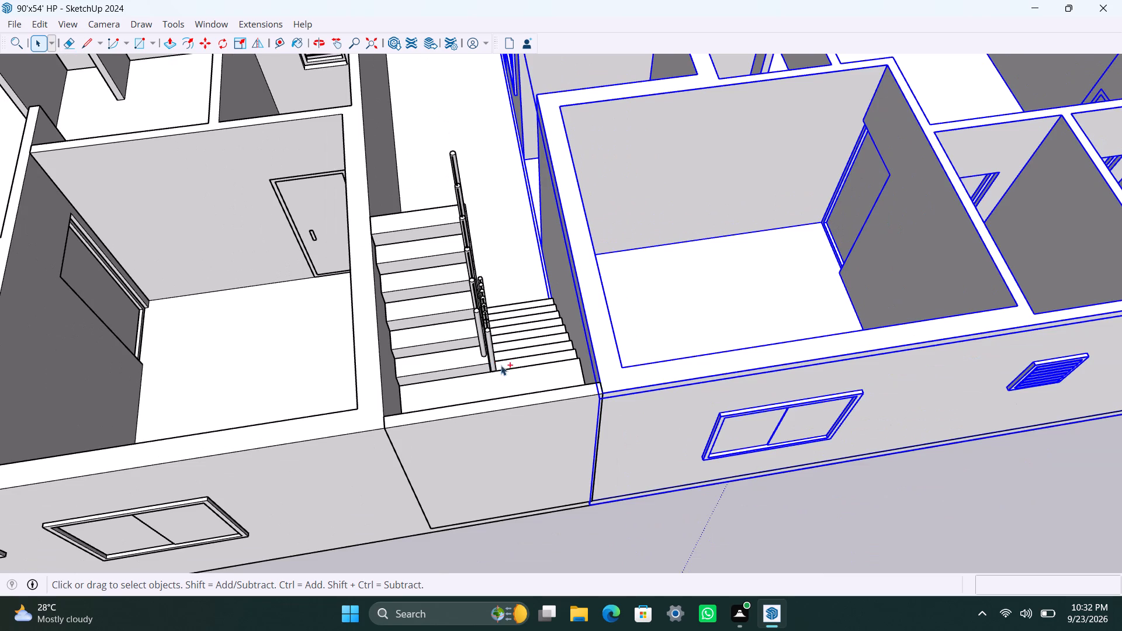
key("space")
Examine the outer wall around the stairwell, then the rest of the house from outside and above.
scroll(456, 412, "down", 4)
scroll(530, 470, "up", 3)
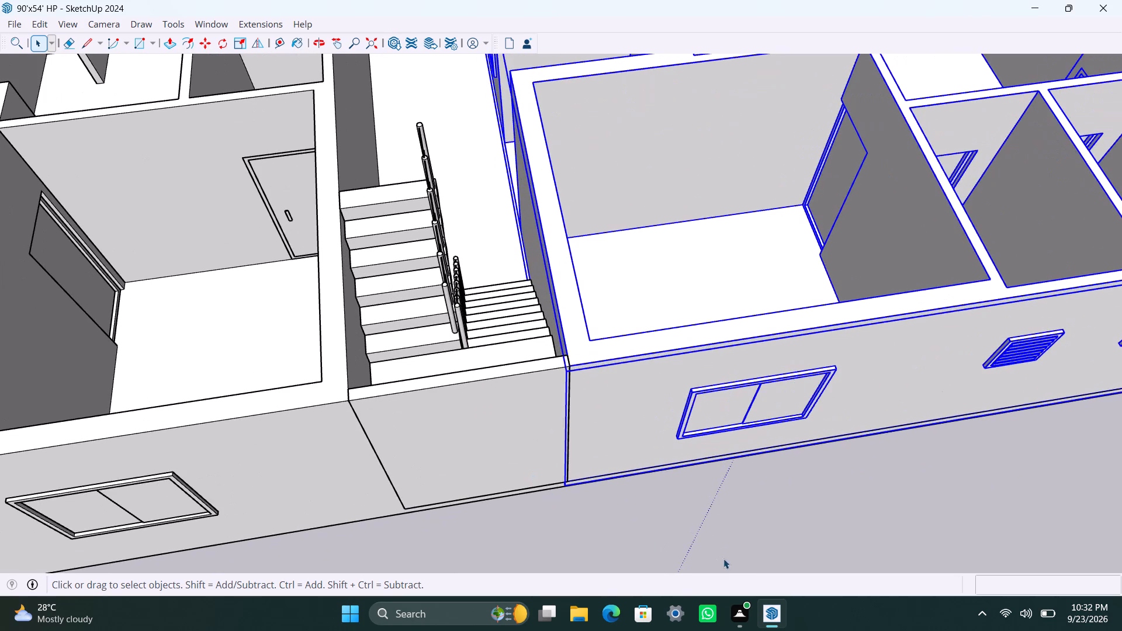
left_click(724, 559)
left_click(362, 479)
scroll(397, 474, "up", 3)
middle_click_drag(392, 476, 341, 360)
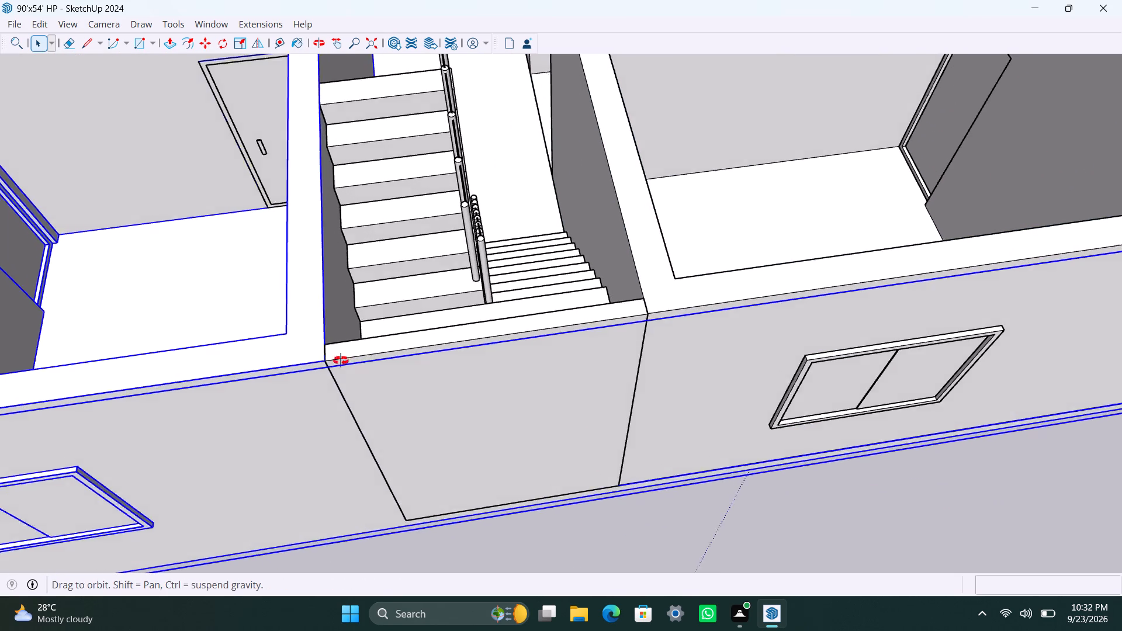
middle_click_drag(341, 360, 321, 304)
scroll(375, 345, "down", 4)
left_click(567, 505)
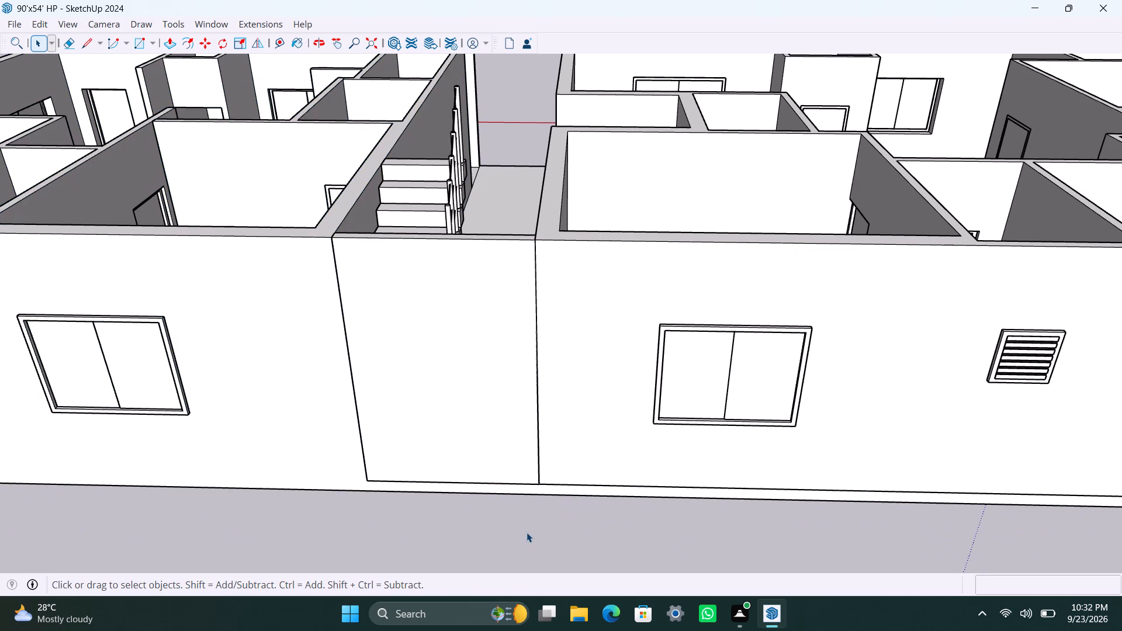
scroll(354, 494, "down", 4)
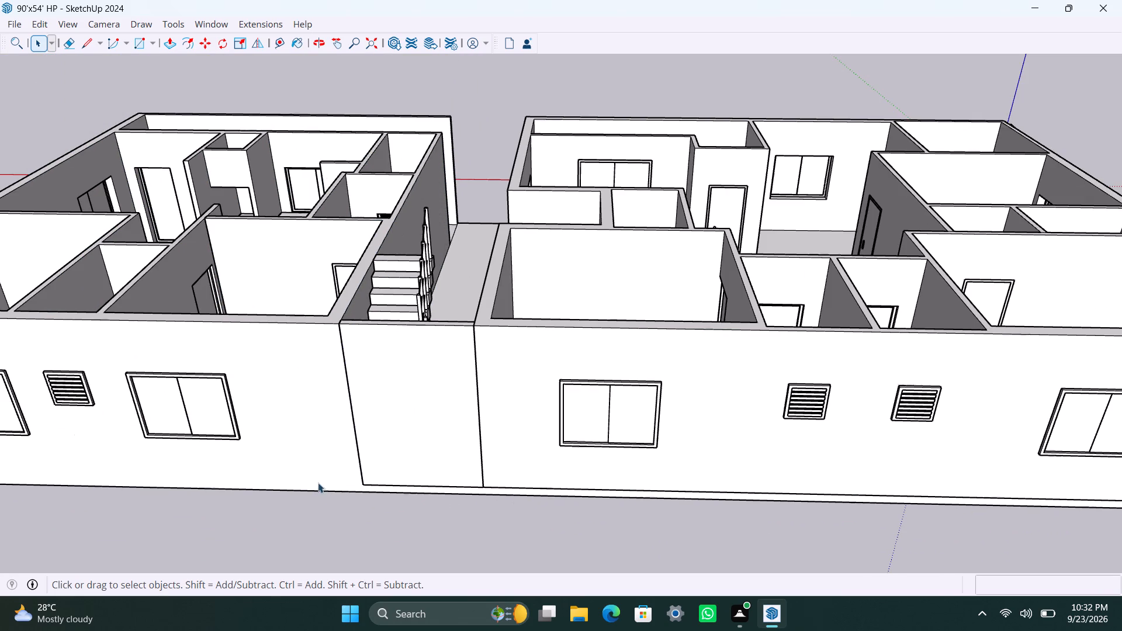
scroll(246, 473, "down", 4)
middle_click_drag(254, 471, 996, 457)
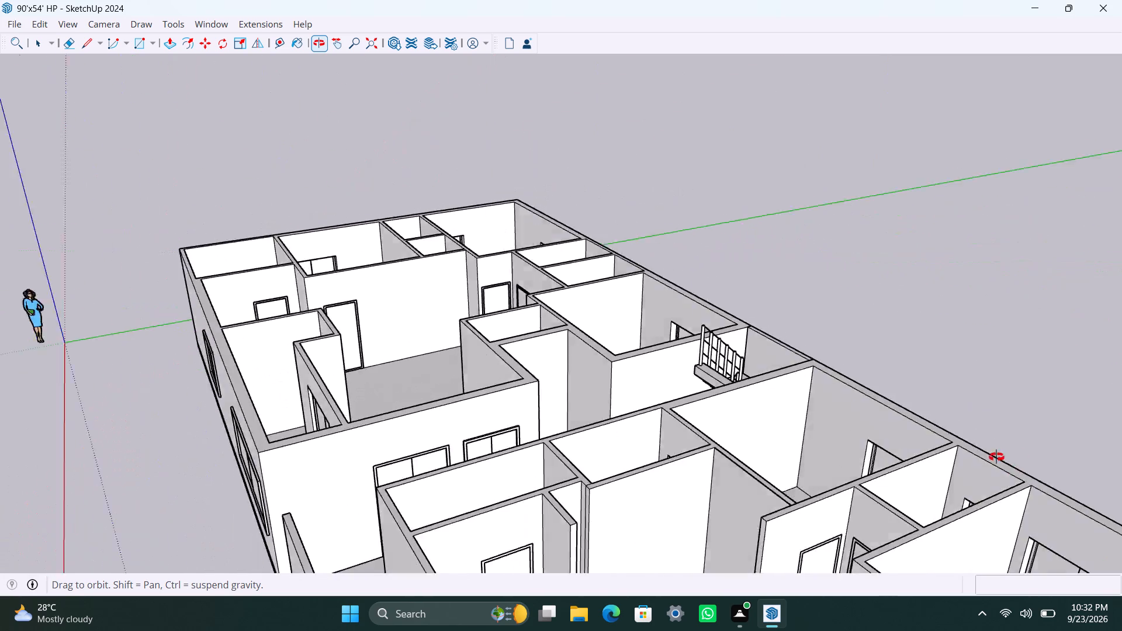
middle_click_drag(996, 457, 1121, 266)
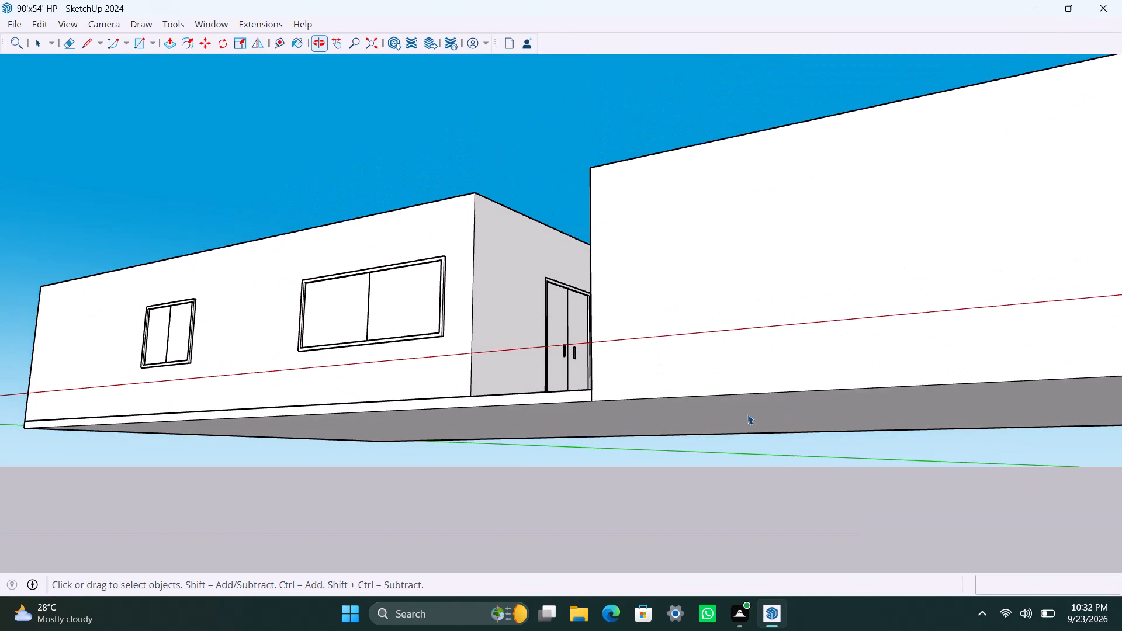
scroll(647, 356, "down", 1)
middle_click_drag(649, 355, 731, 563)
scroll(779, 429, "down", 4)
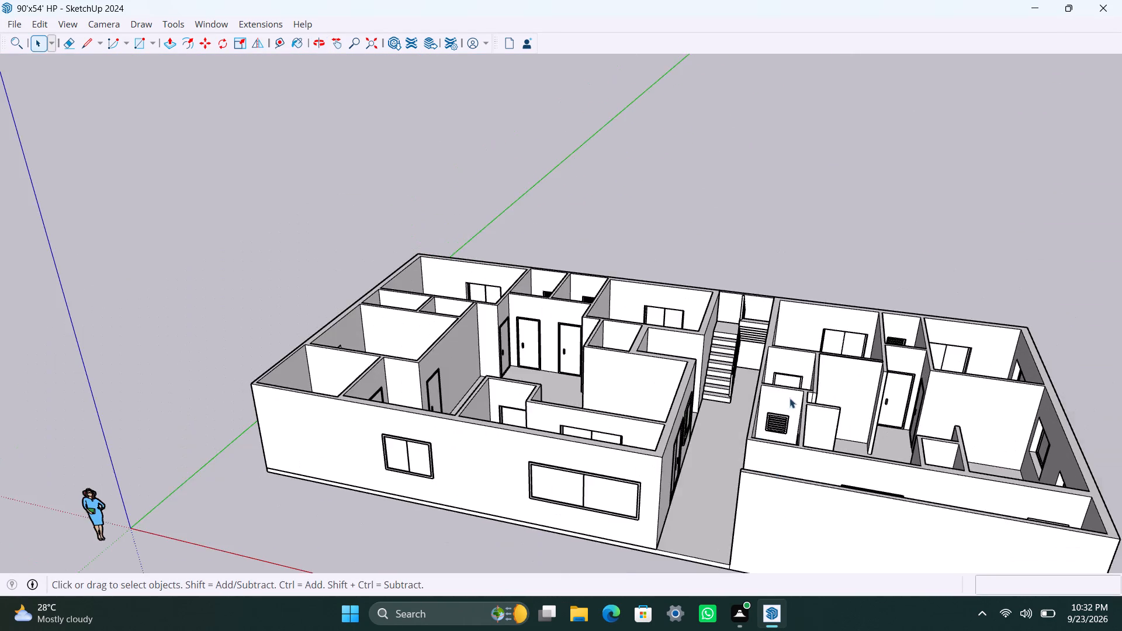
middle_click_drag(789, 398, 811, 578)
scroll(825, 528, "up", 3)
middle_click_drag(820, 500, 753, 314)
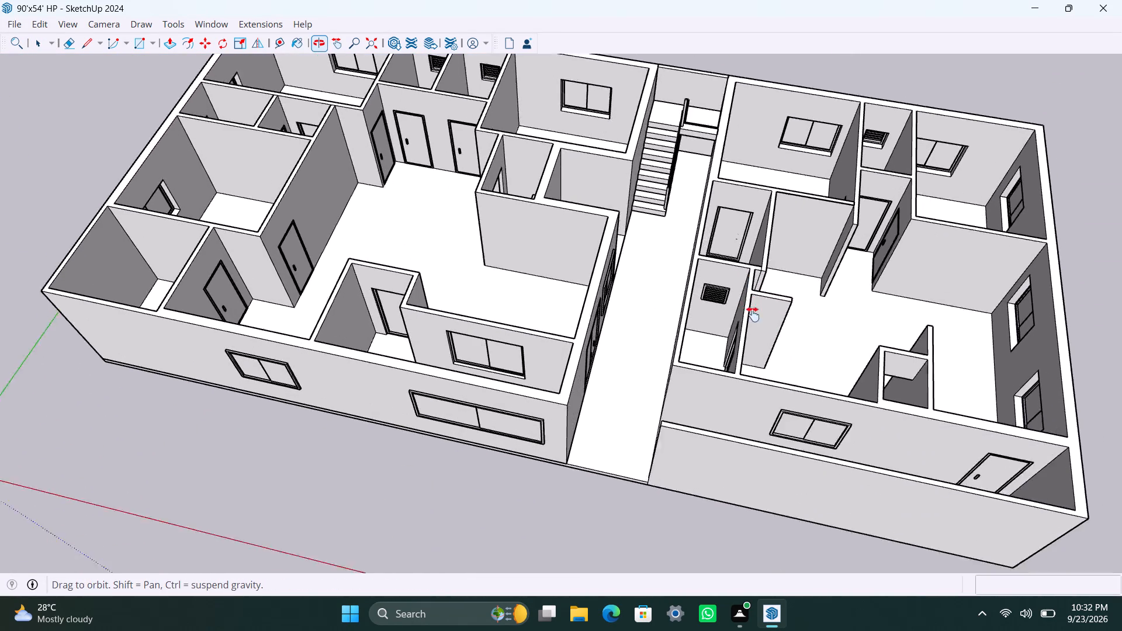
middle_click_drag(753, 314, 748, 307)
Inside the wall group, delete the short stray vertical edge on the floor slab's front face, where the corridor entrance meets the boundary wall.
scroll(722, 394, "up", 3)
middle_click_drag(530, 466, 543, 322)
scroll(593, 323, "up", 4)
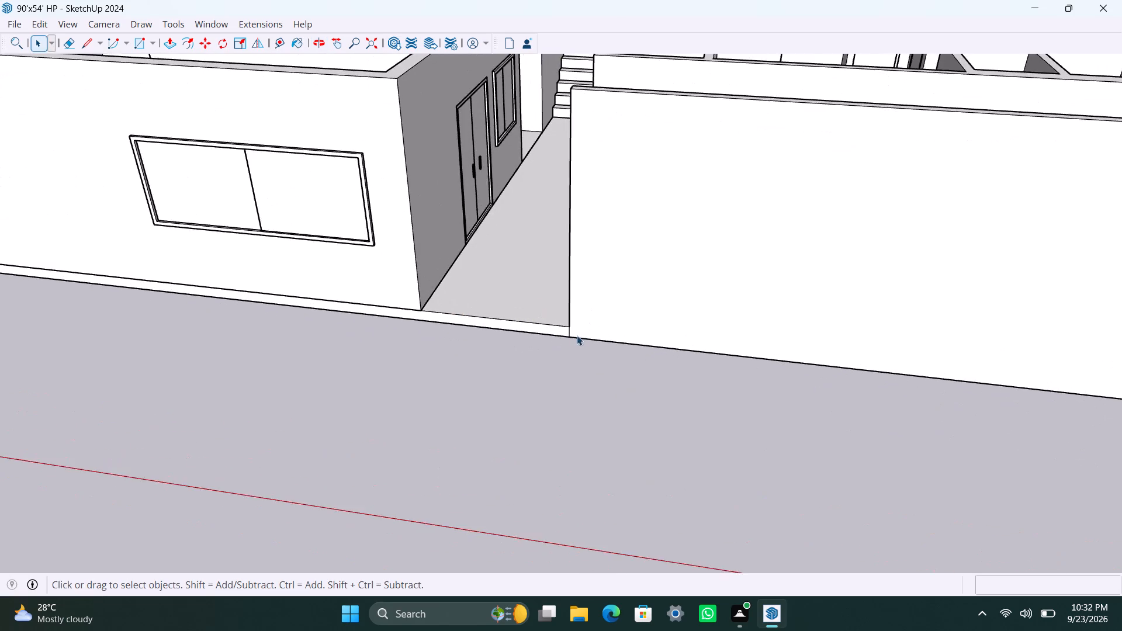
scroll(577, 335, "up", 2)
left_click(567, 331)
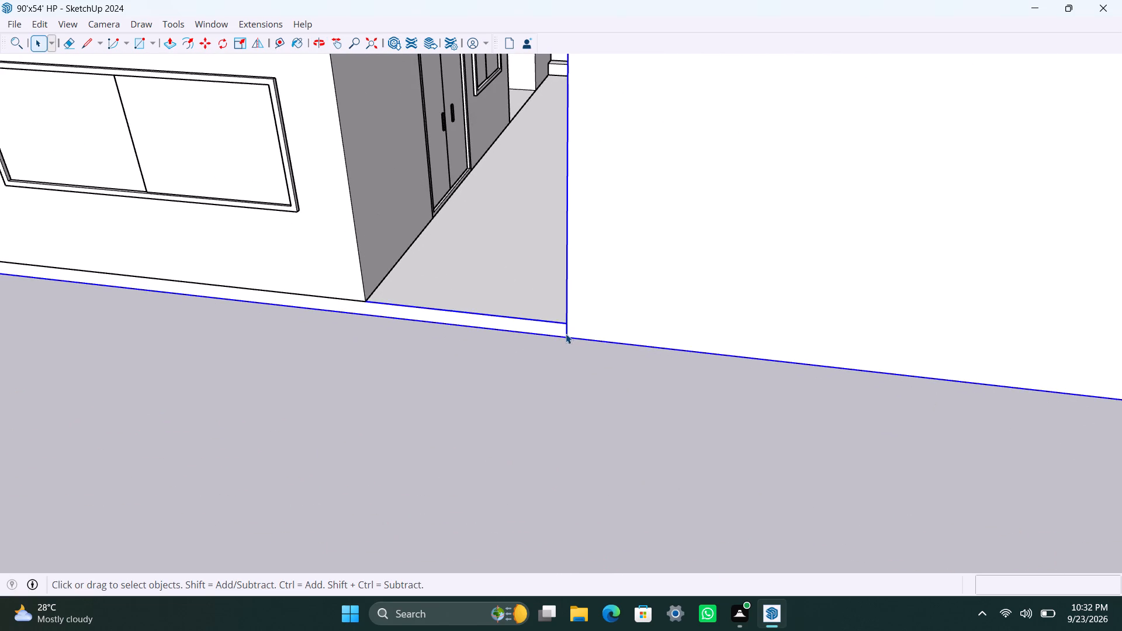
double_click(566, 334)
left_click(566, 330)
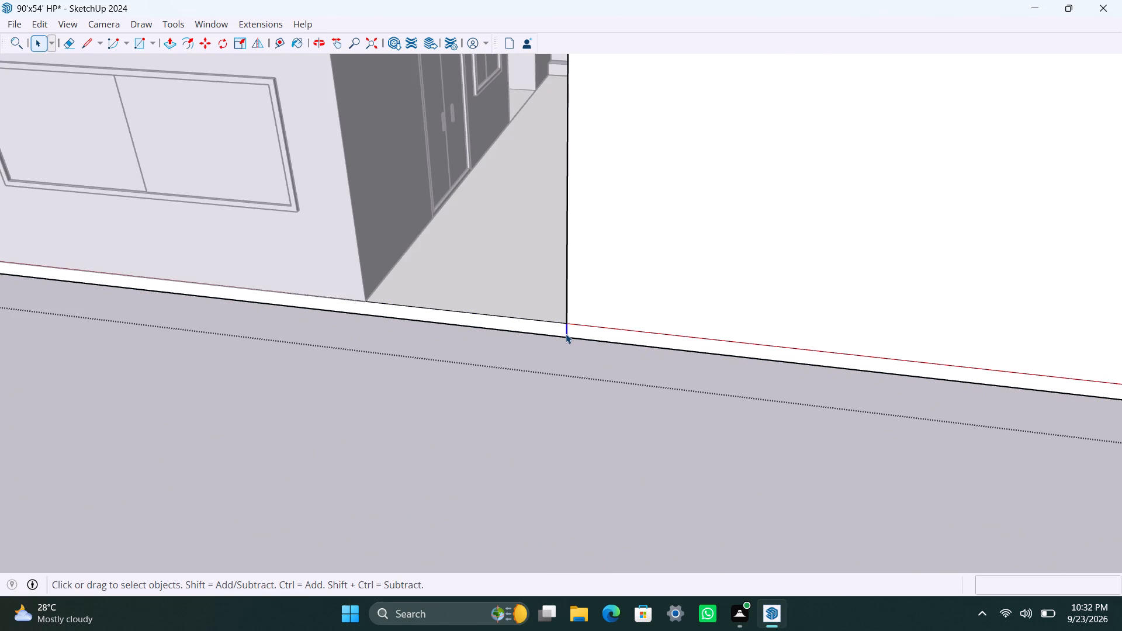
key("Delete")
scroll(566, 318, "down", 10)
left_click(481, 373)
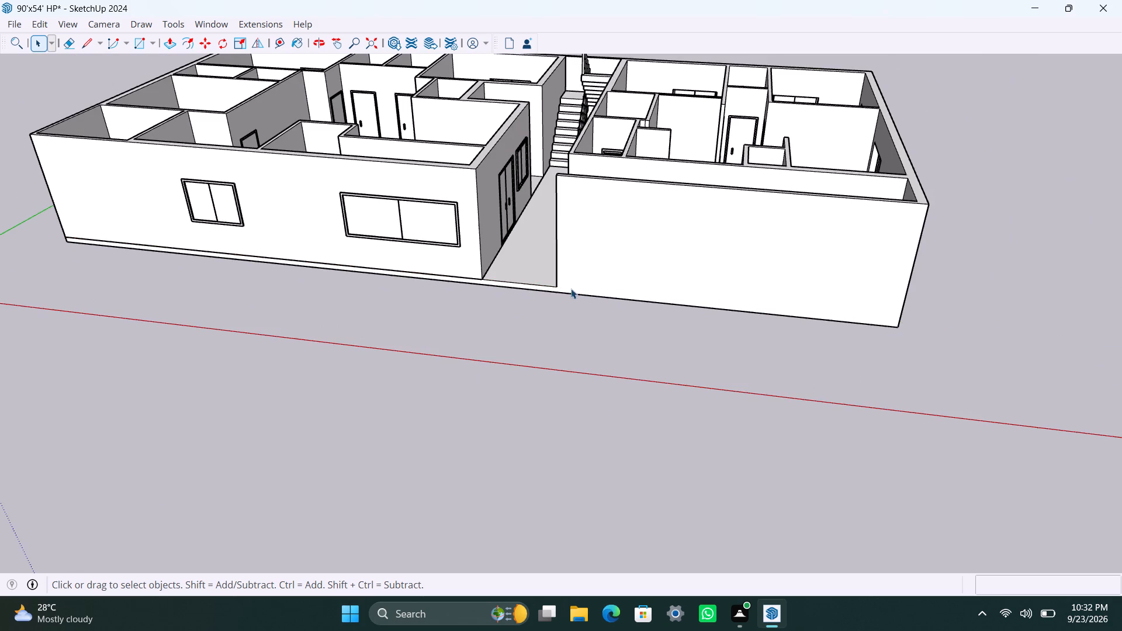
Select the entire building without the scale figure and run FixIt 101 on it.
scroll(548, 293, "up", 3)
left_click(584, 265)
scroll(421, 275, "down", 5)
middle_click_drag(443, 377, 514, 415)
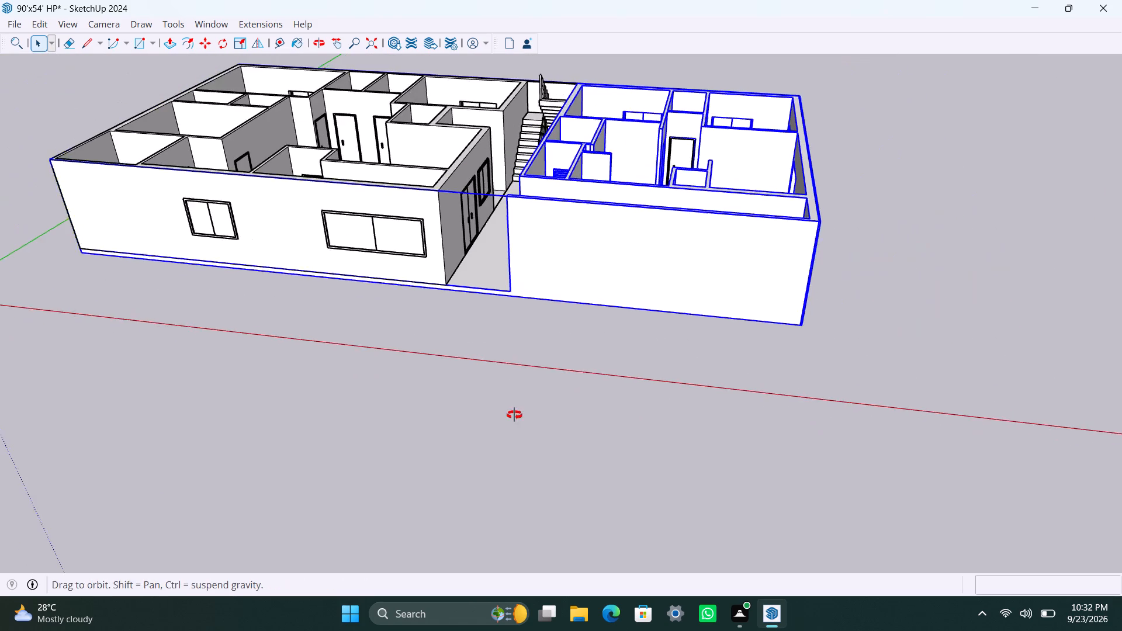
middle_click_drag(514, 415, 518, 418)
scroll(775, 399, "down", 4)
middle_click_drag(608, 344, 617, 383)
left_click_drag(126, 98, 685, 471)
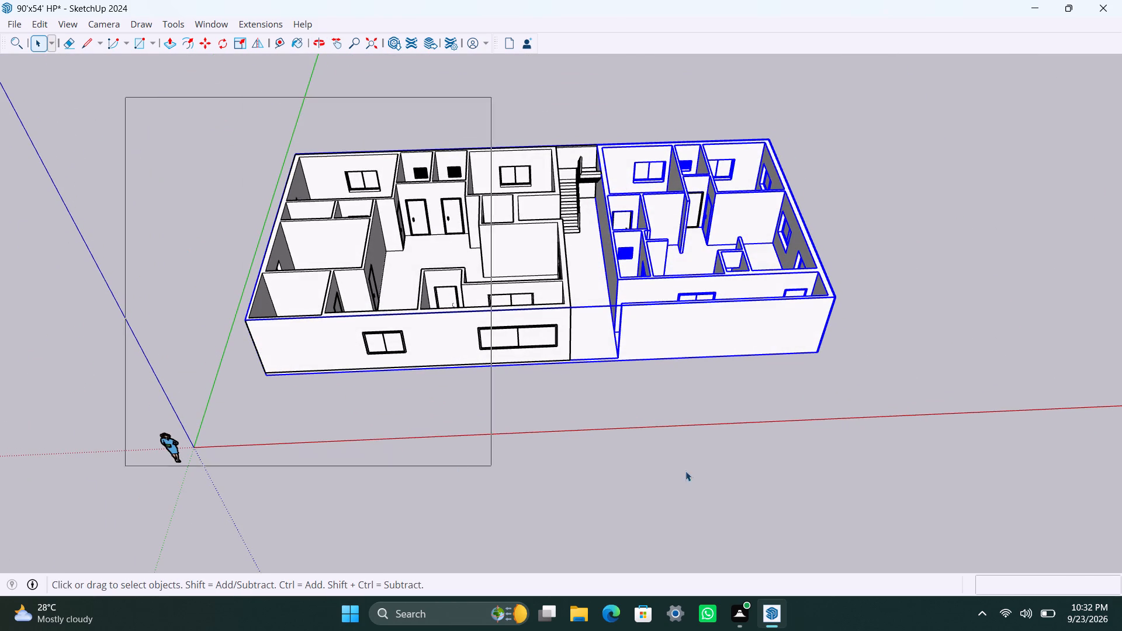
left_click_drag(685, 471, 896, 408)
right_click(718, 347)
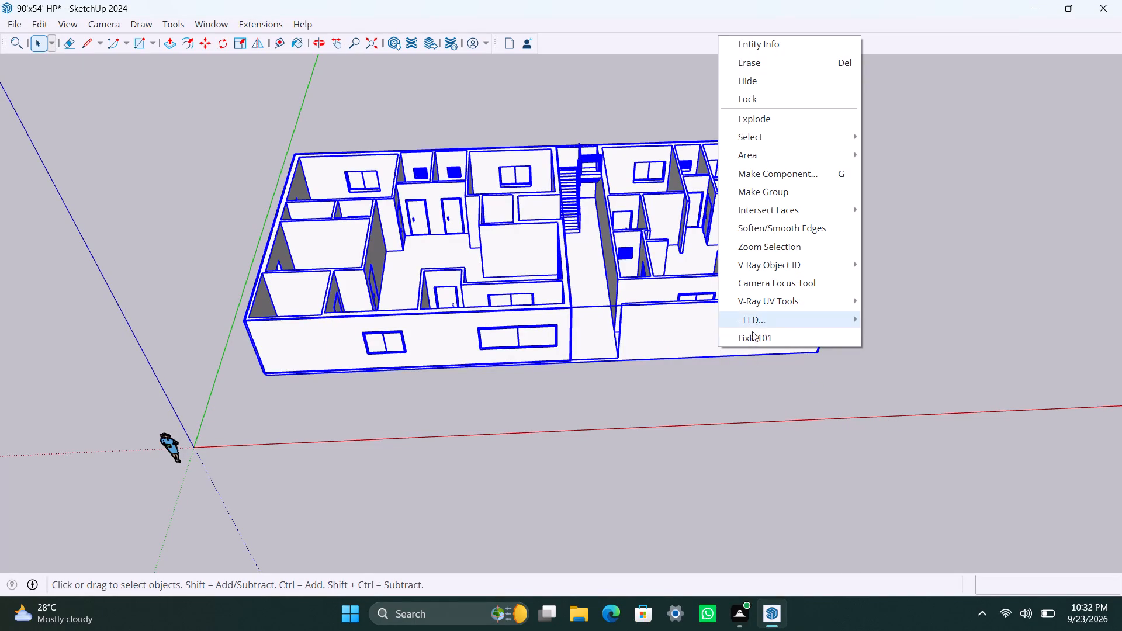
left_click(750, 342)
left_click(629, 372)
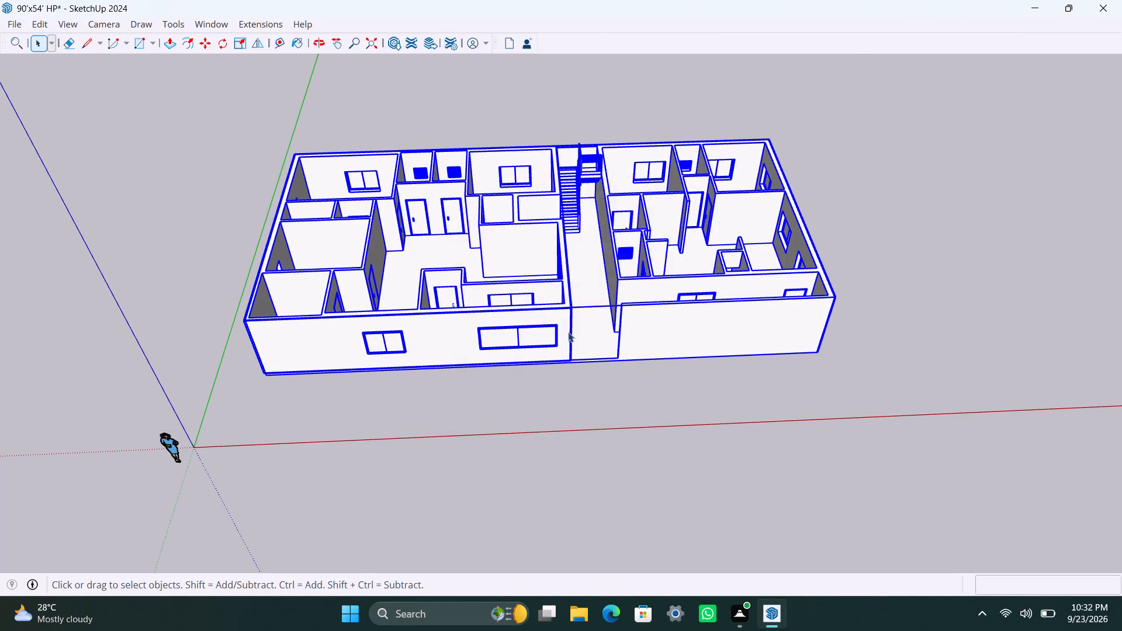
Run FixIt 101 twice more on the selected building and clear the selection.
right_click(568, 332)
left_click(626, 328)
left_click(610, 375)
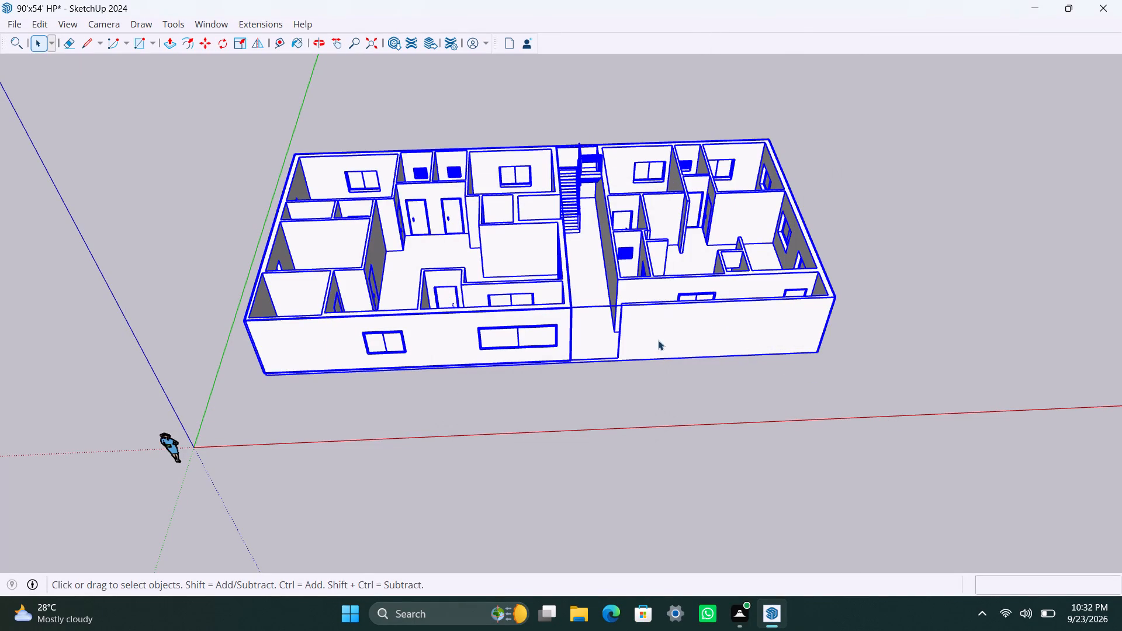
right_click(652, 334)
left_click(683, 330)
left_click(622, 369)
left_click(789, 405)
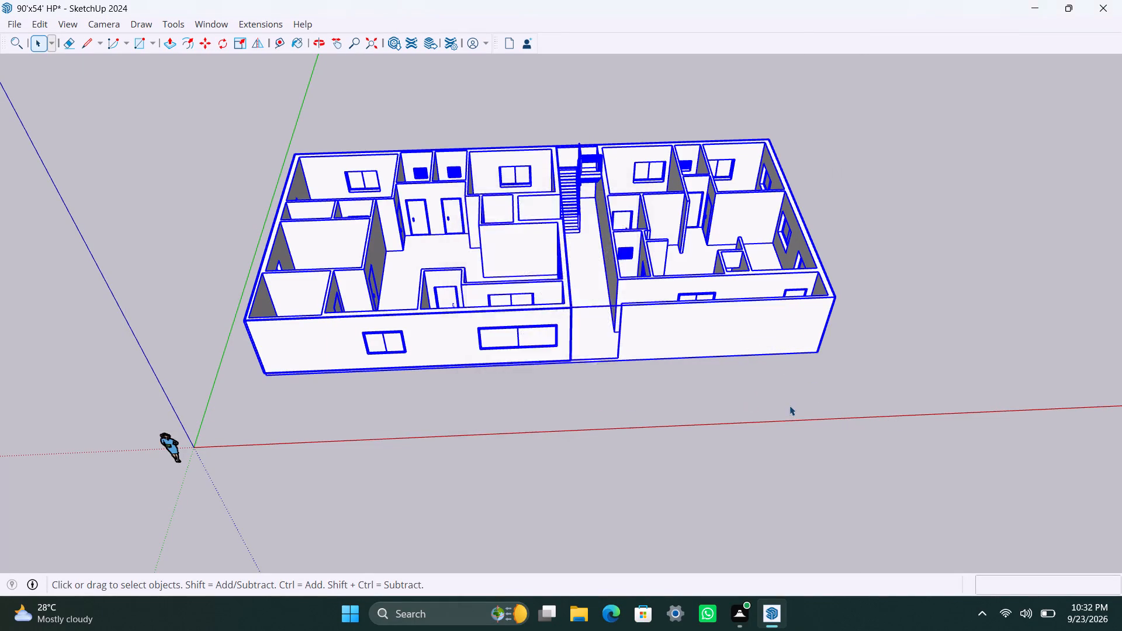
Save the cleaned-up model.
scroll(671, 350, "up", 7)
middle_click_drag(607, 151, 560, 288)
scroll(636, 342, "up", 8)
scroll(609, 341, "down", 9)
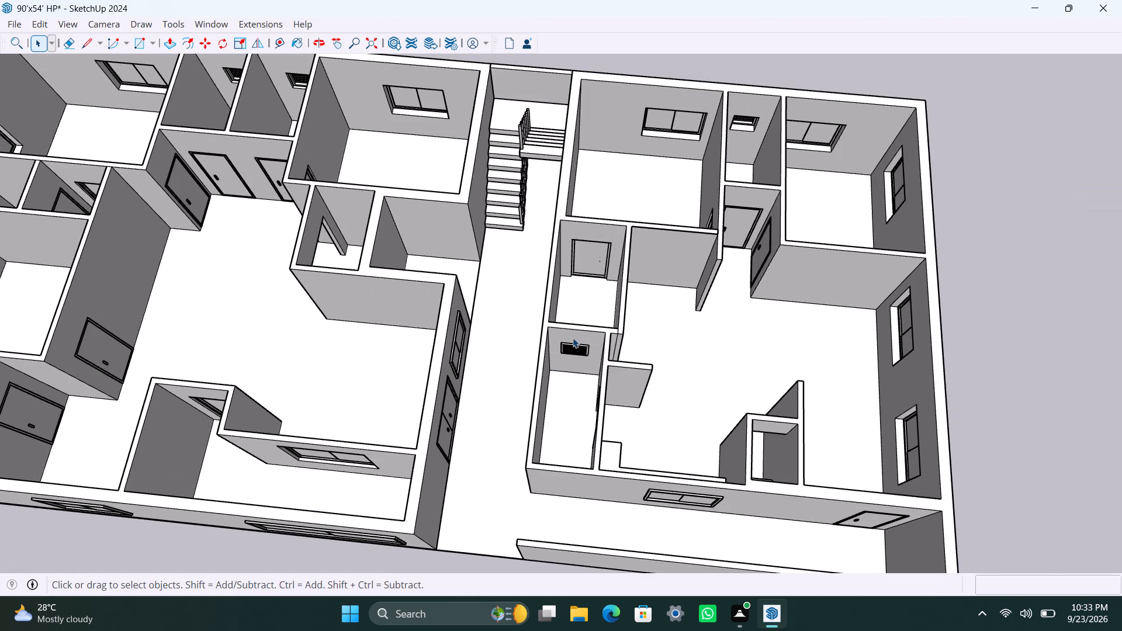
scroll(569, 338, "down", 1)
middle_click_drag(546, 326, 594, 331, "shift")
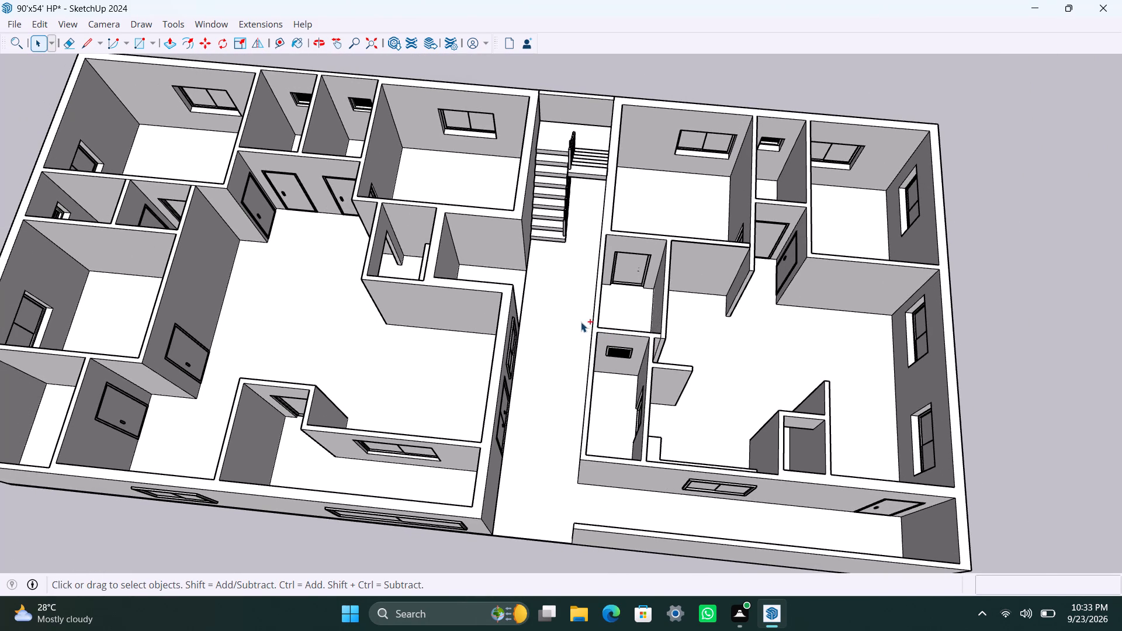
key("ctrl+s")
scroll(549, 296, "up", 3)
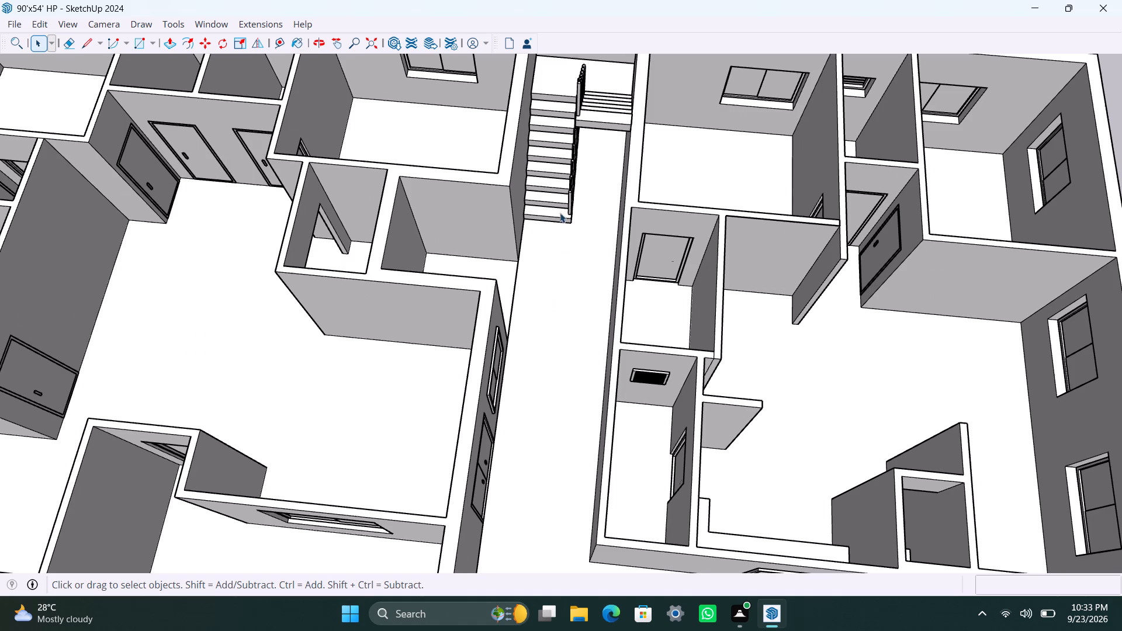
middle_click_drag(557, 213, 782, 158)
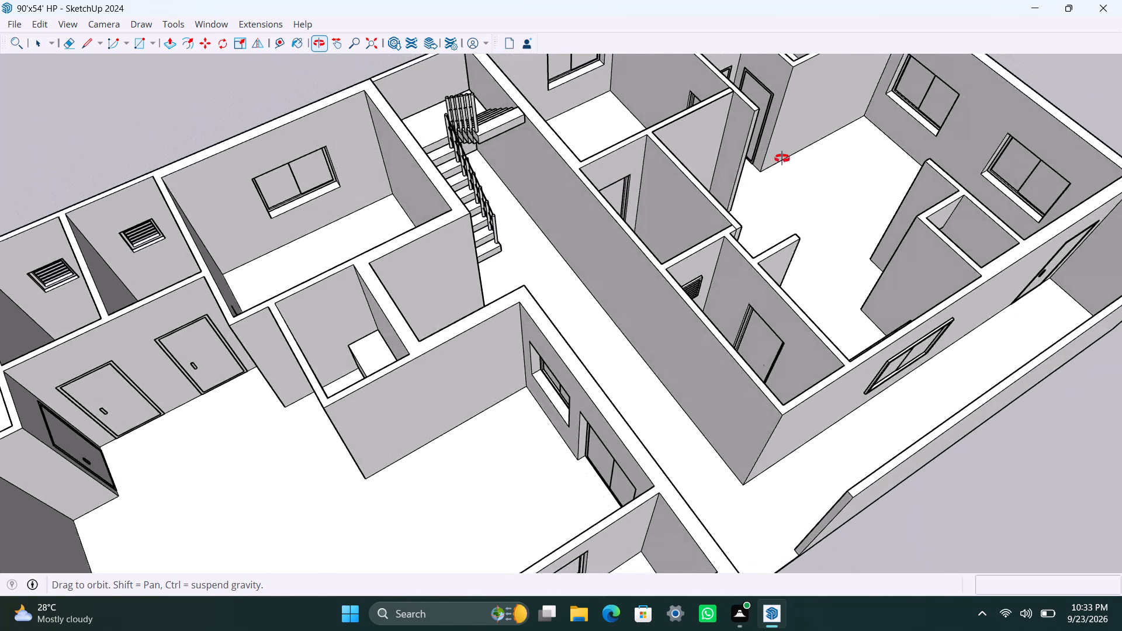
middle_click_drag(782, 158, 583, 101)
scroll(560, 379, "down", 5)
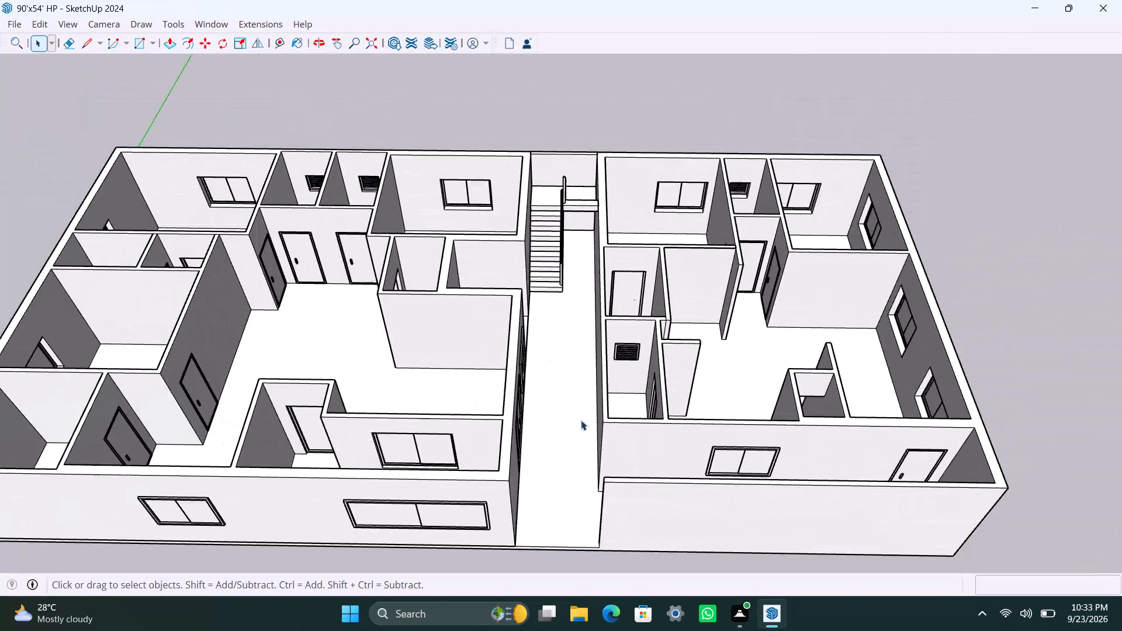
Examine the whole cleaned-up house model from the front, from above and at an angle.
scroll(581, 420, "down", 1)
middle_click_drag(553, 481, 628, 391, "shift")
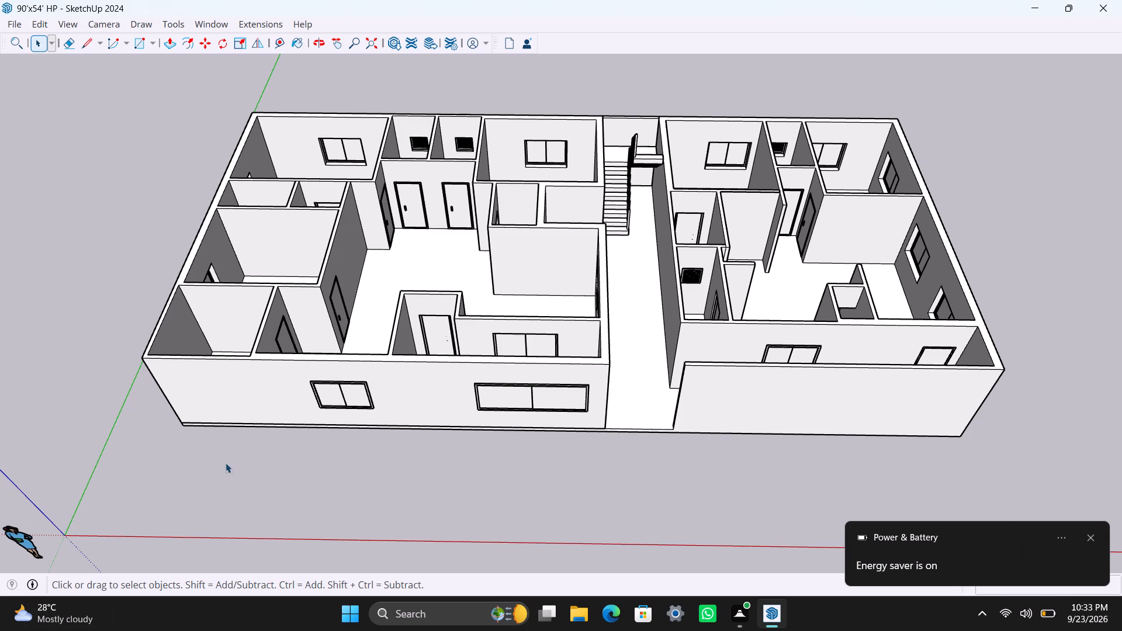
scroll(540, 388, "down", 4)
middle_click_drag(444, 345, 413, 527)
scroll(527, 455, "up", 2)
middle_click_drag(512, 473, 554, 518)
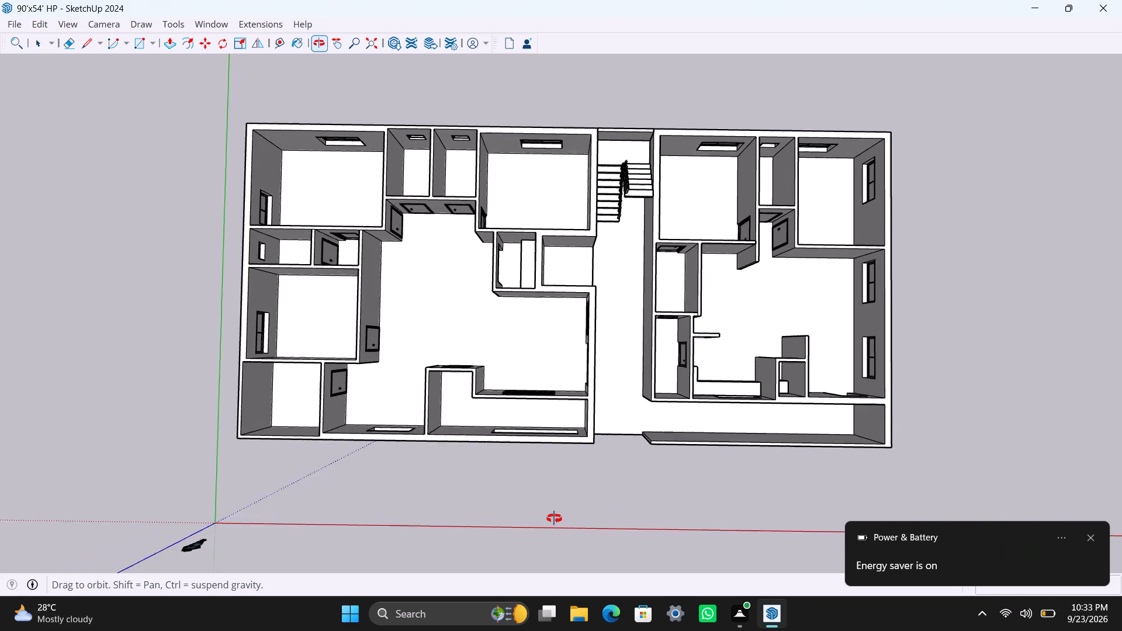
middle_click_drag(554, 518, 550, 524)
scroll(555, 497, "up", 2)
scroll(547, 450, "down", 3)
middle_click_drag(549, 463, 435, 237)
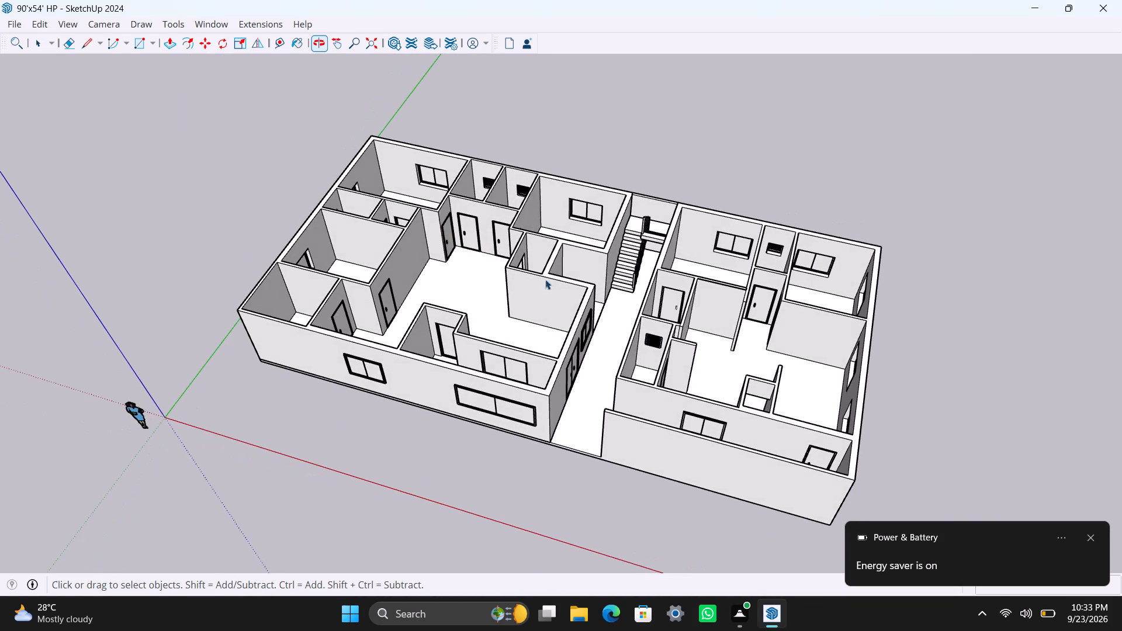
scroll(640, 350, "up", 2)
scroll(627, 397, "down", 4)
middle_click_drag(622, 424, 631, 432)
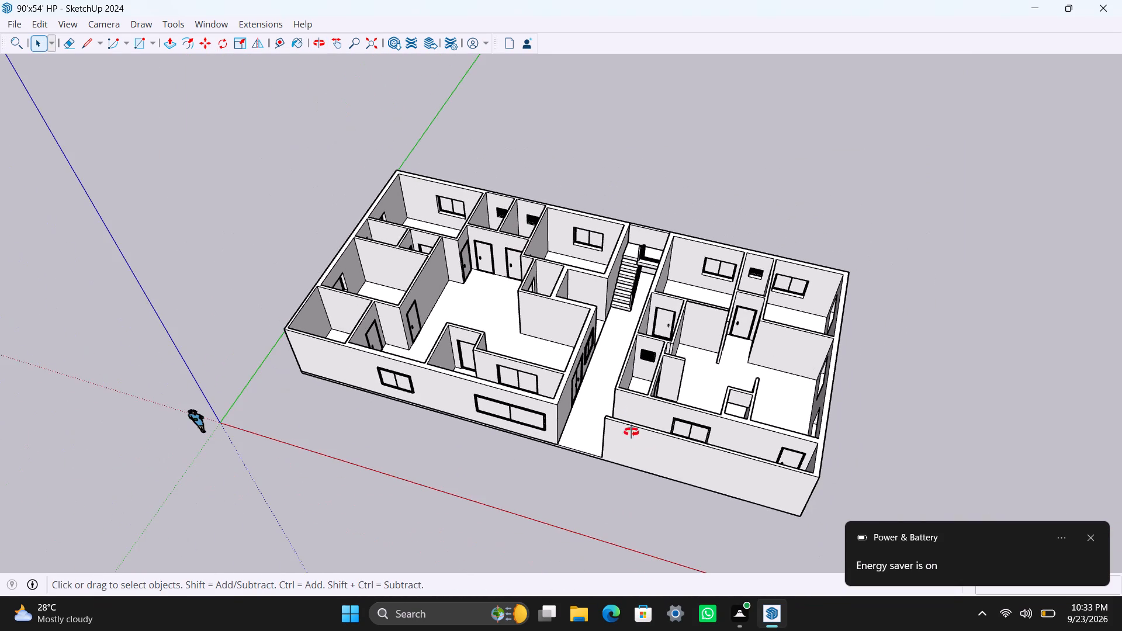
middle_click_drag(631, 432, 712, 560)
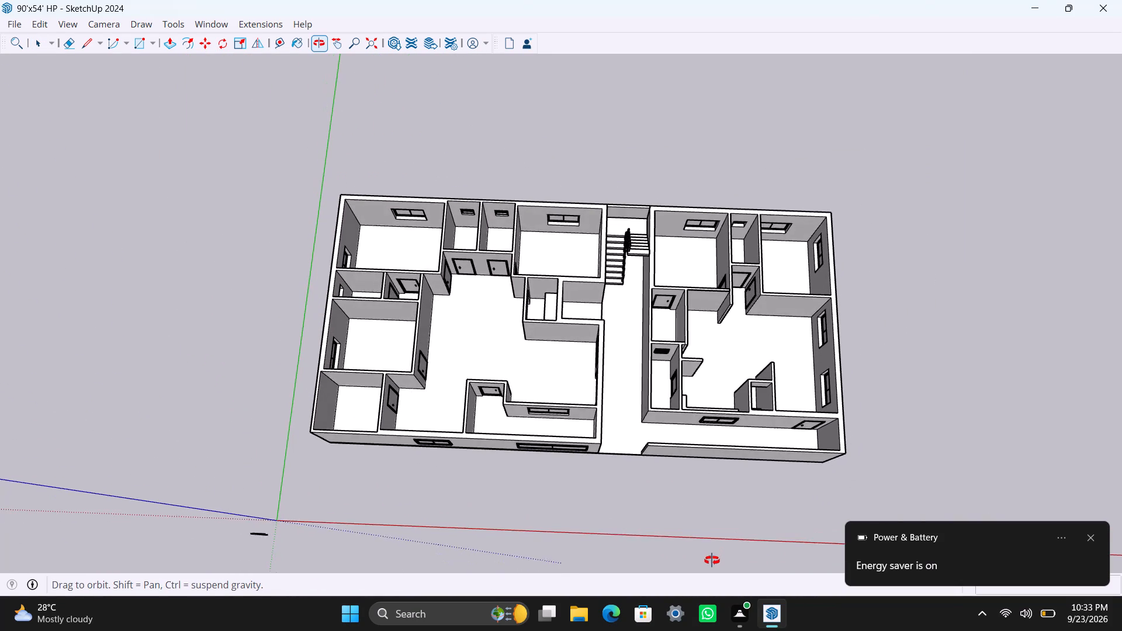
middle_click_drag(712, 560, 716, 564)
scroll(524, 323, "up", 1)
scroll(475, 301, "up", 2)
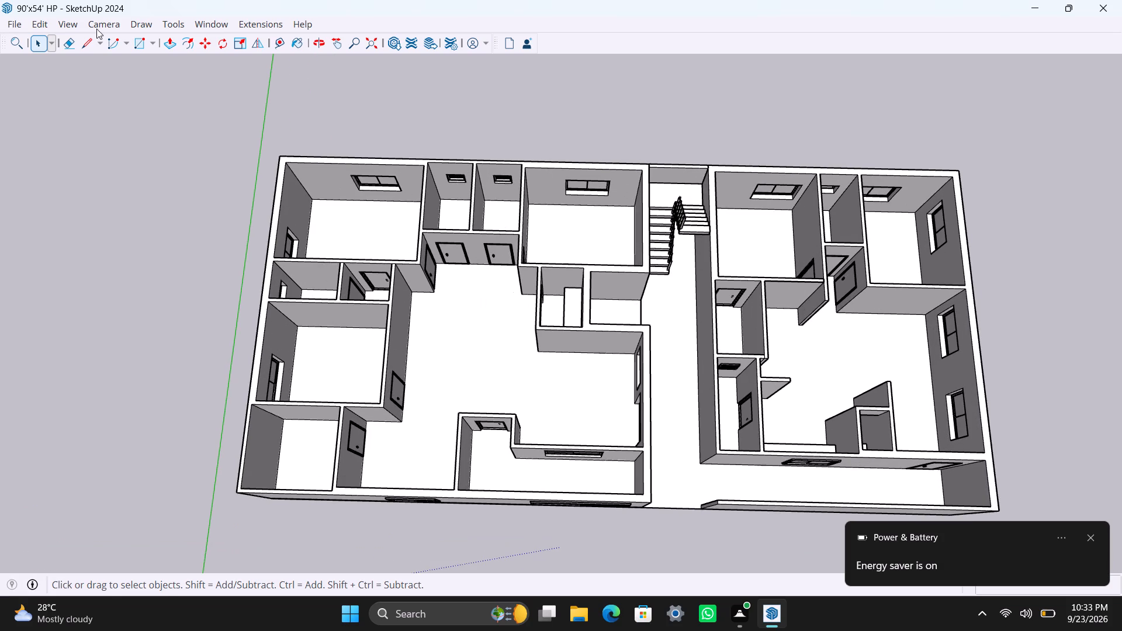
Display the V-Ray for SketchUp tools and open the Chaos Cosmos Browser.
right_click(577, 43)
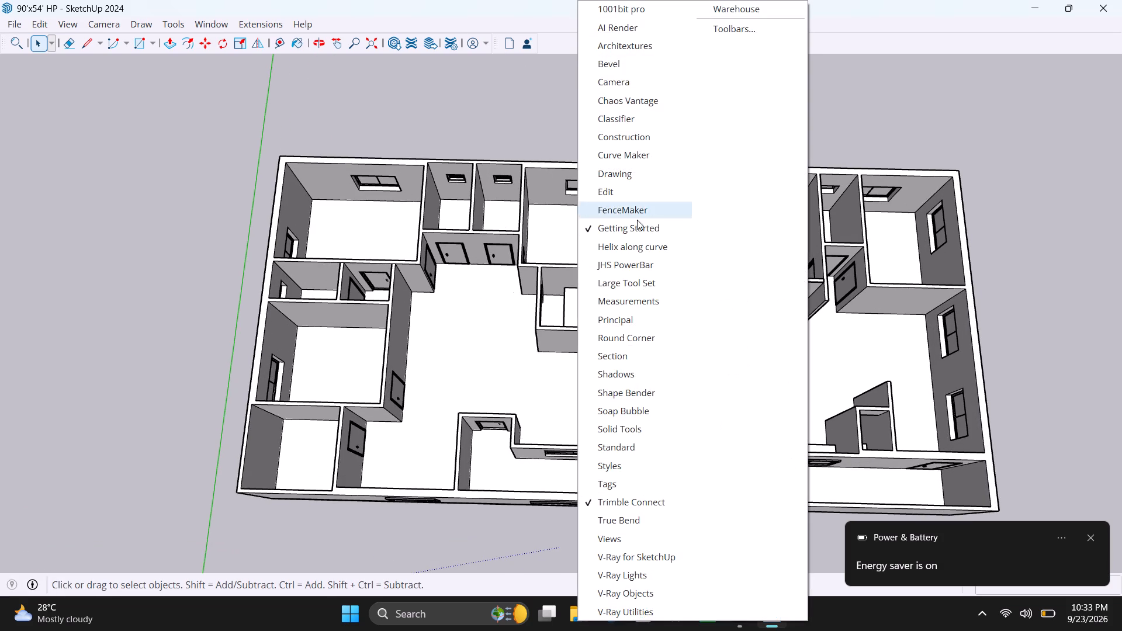
left_click(625, 557)
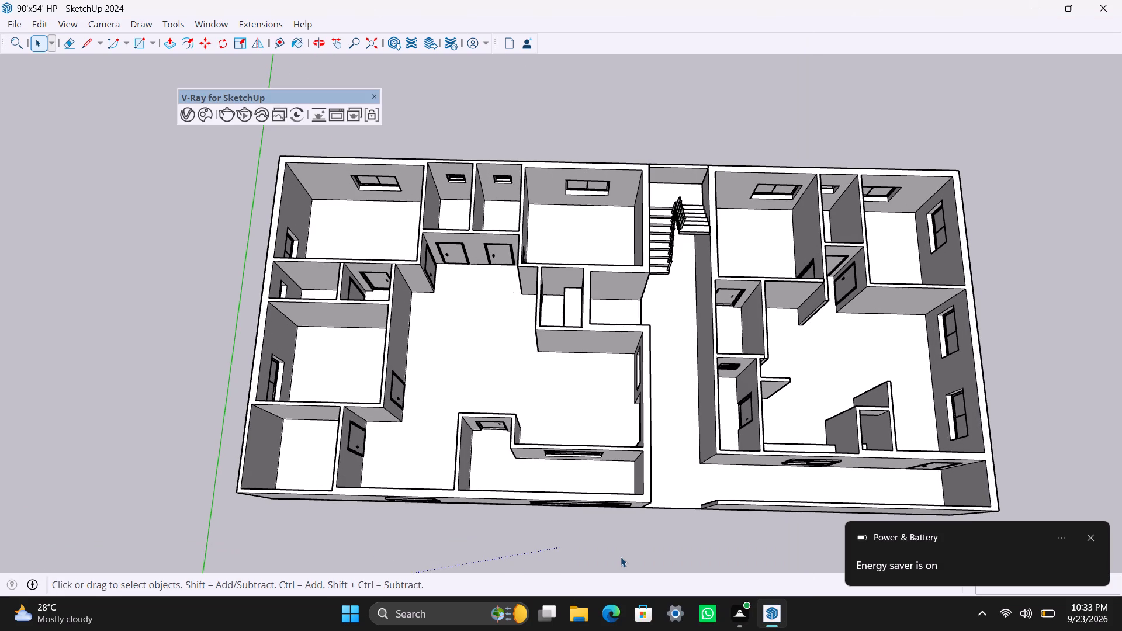
left_click(205, 112)
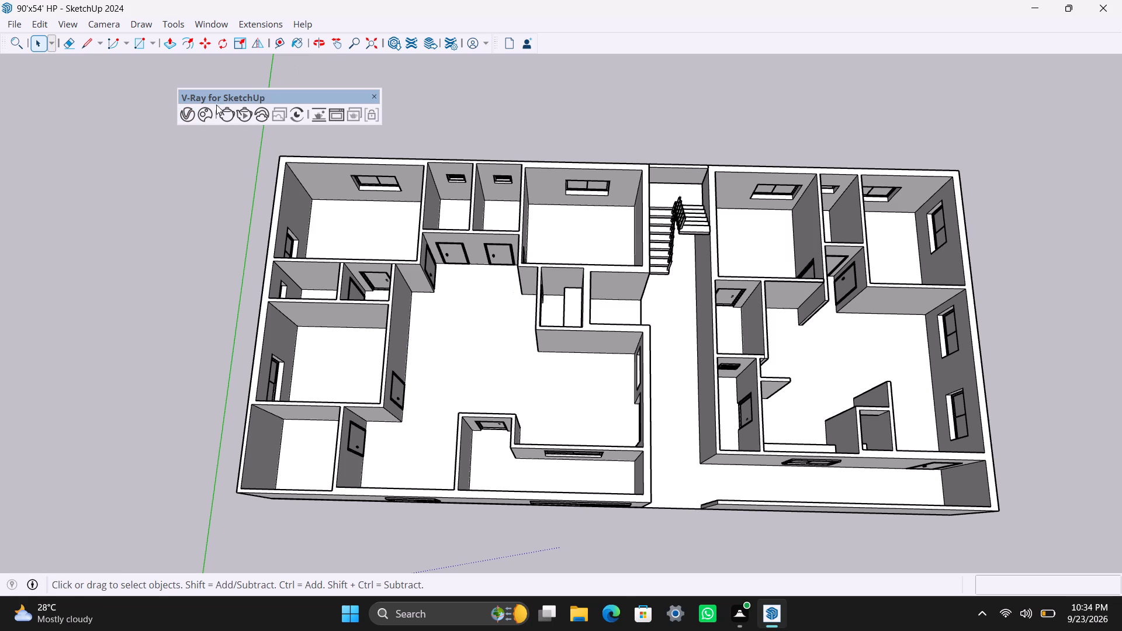
left_click(204, 116)
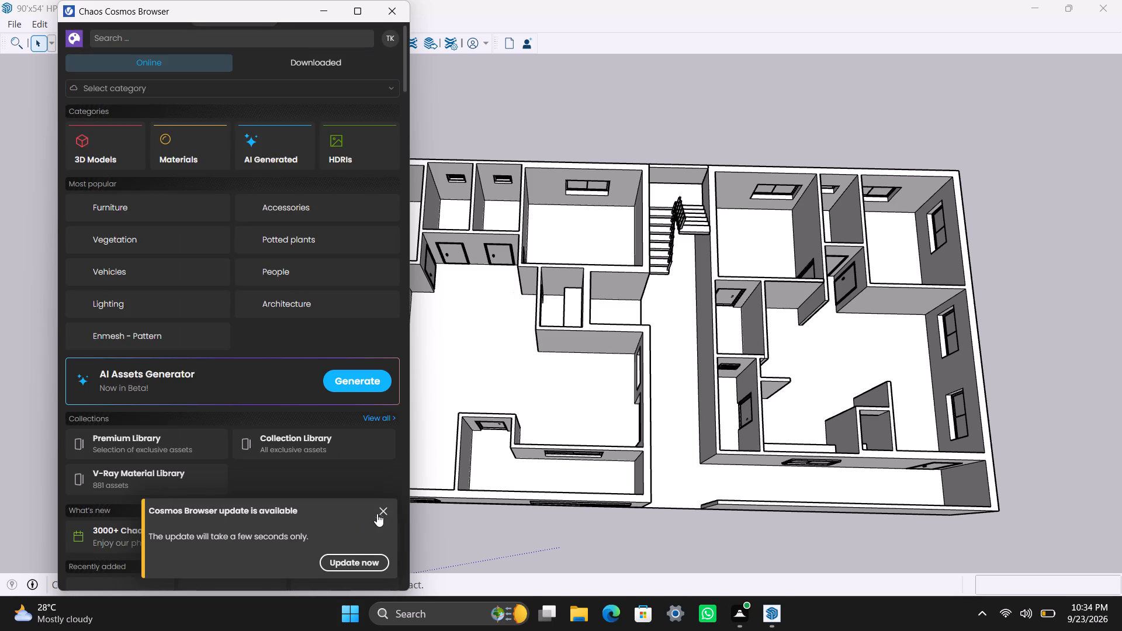
Search the Cosmos library for toilets and import the already downloaded toilet bowl with the tall cistern.
left_click(162, 38)
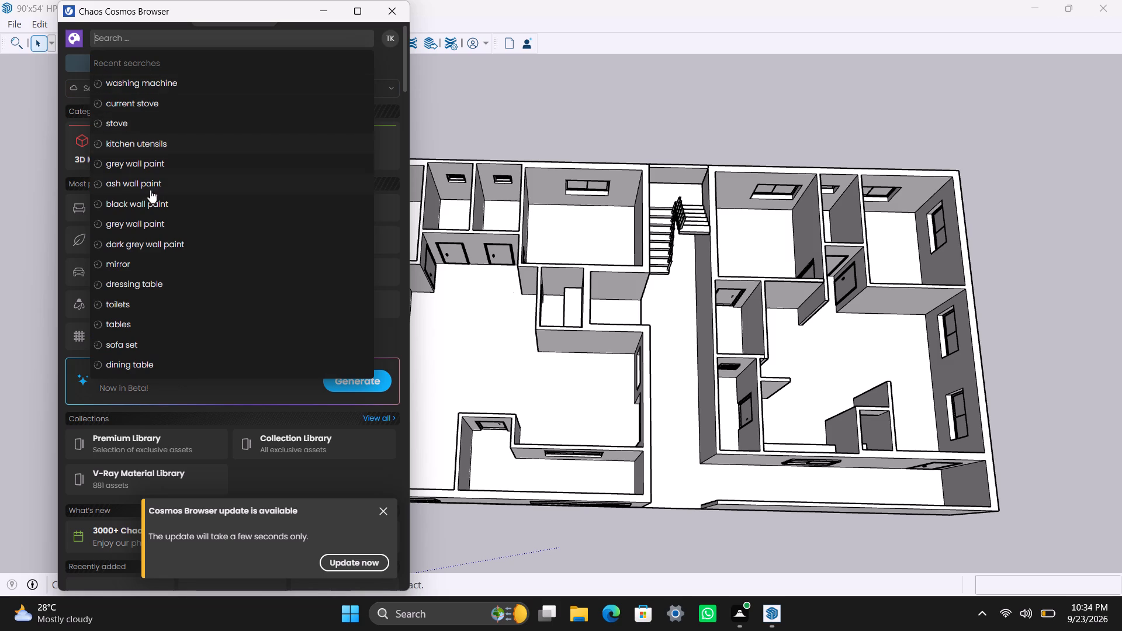
scroll(143, 348, "down", 3)
left_click(141, 307)
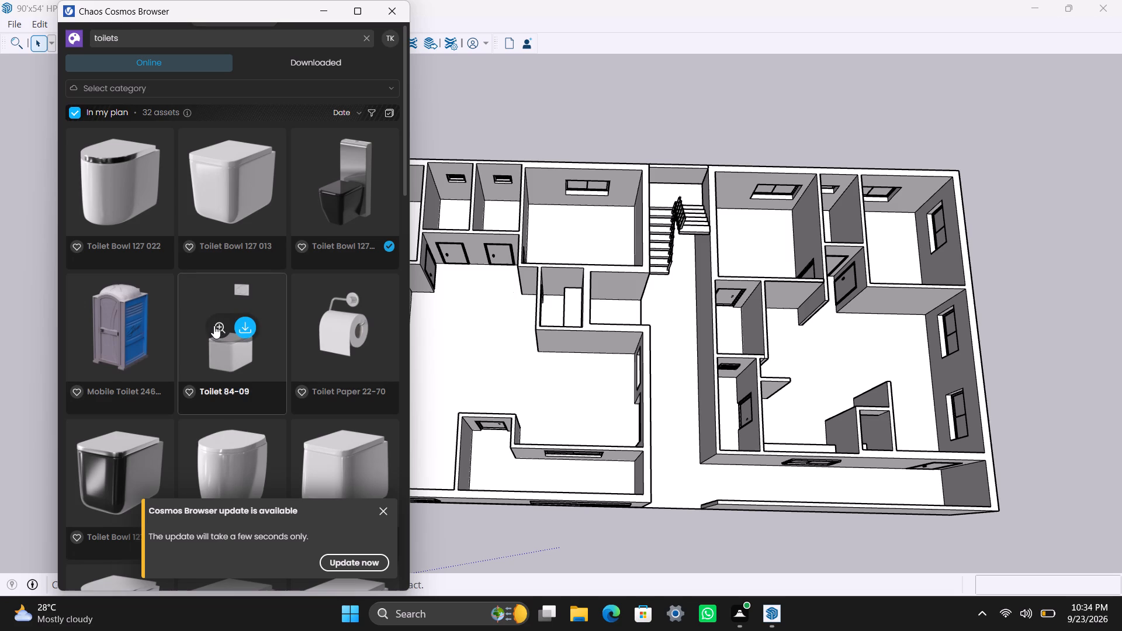
scroll(214, 326, "down", 4)
scroll(266, 402, "down", 4)
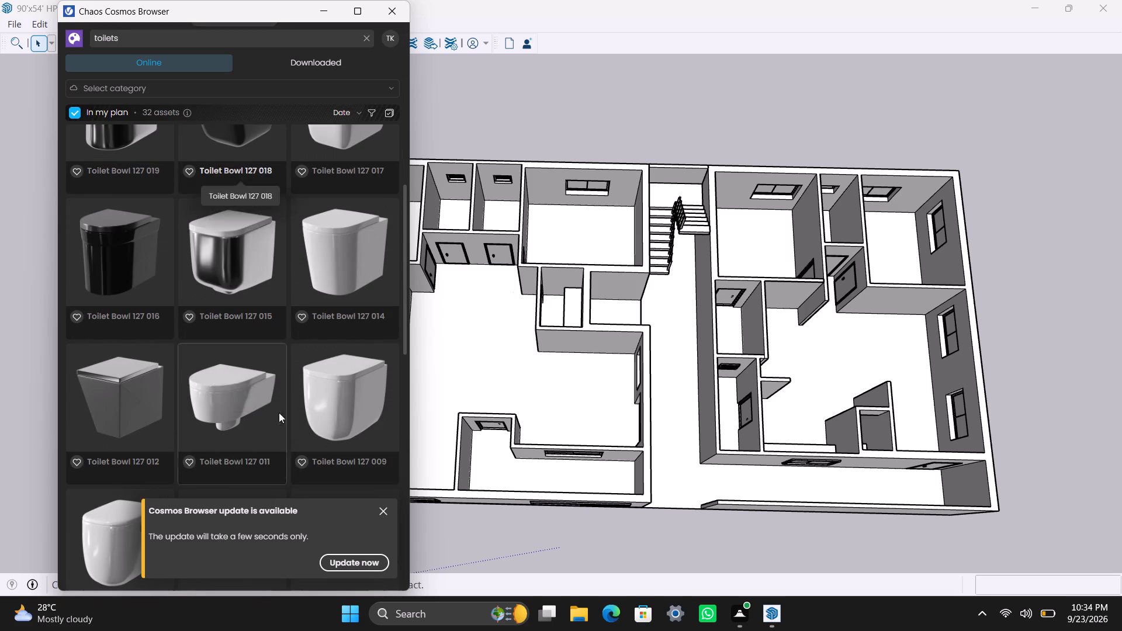
scroll(321, 432, "up", 7)
scroll(317, 375, "up", 1)
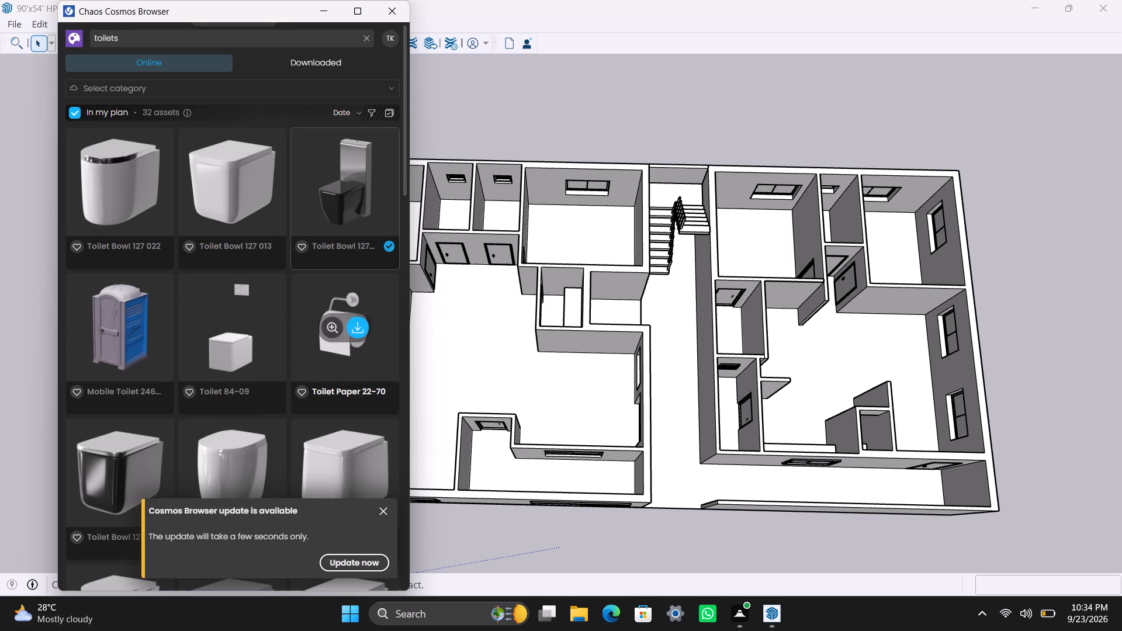
left_click(361, 182)
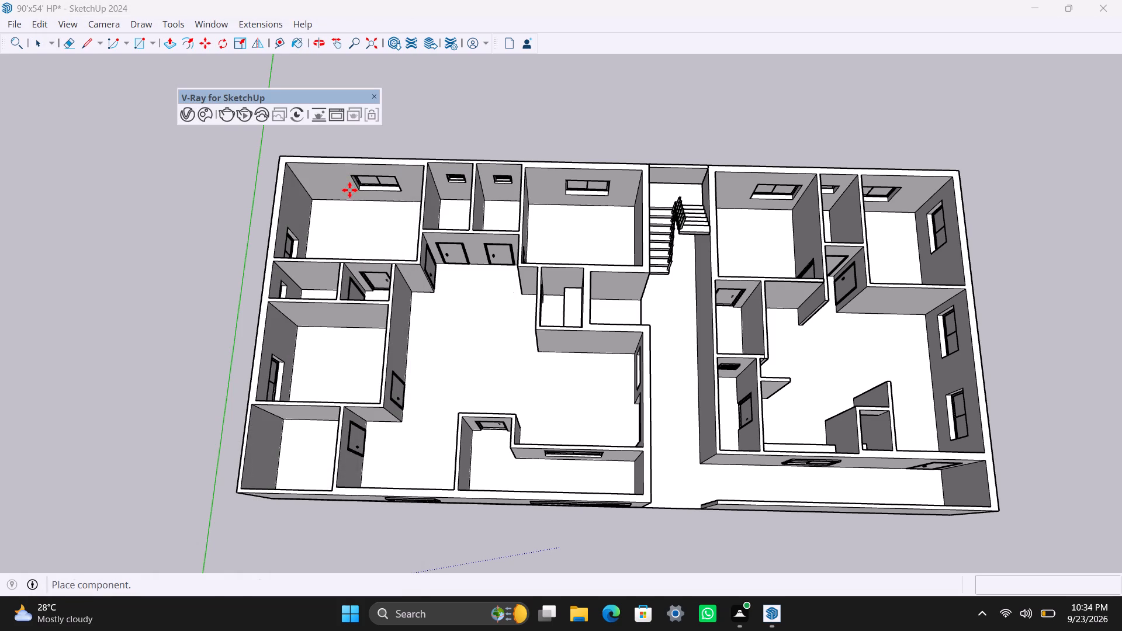
Place one toilet in each of the two adjoining rear bathrooms of the larger apartment, below the small windows.
scroll(452, 234, "up", 7)
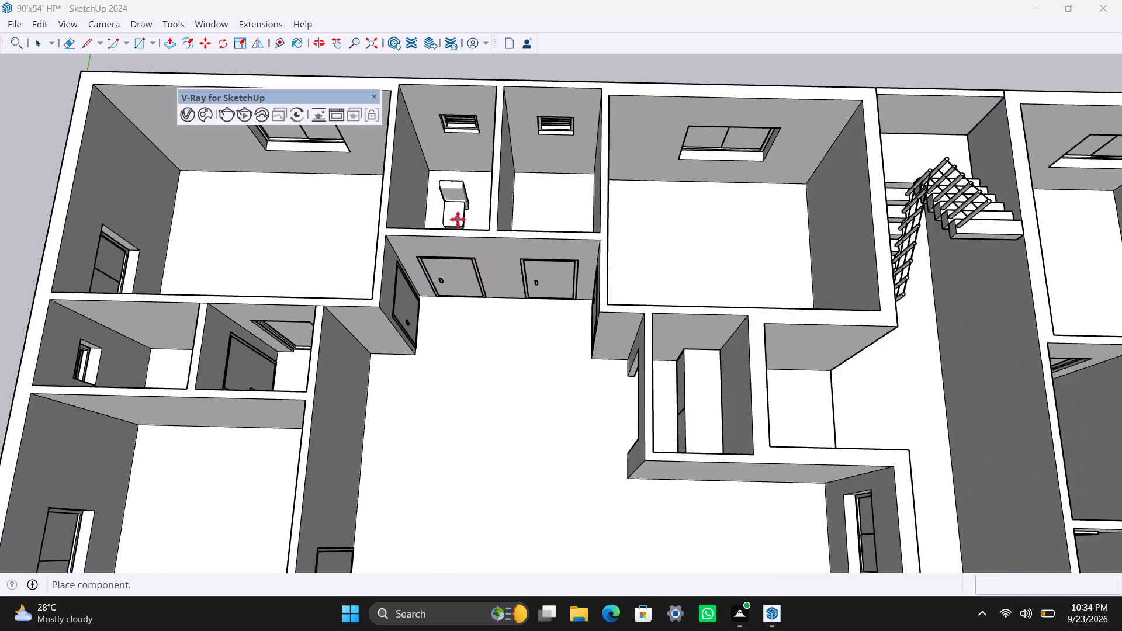
scroll(458, 219, "up", 5)
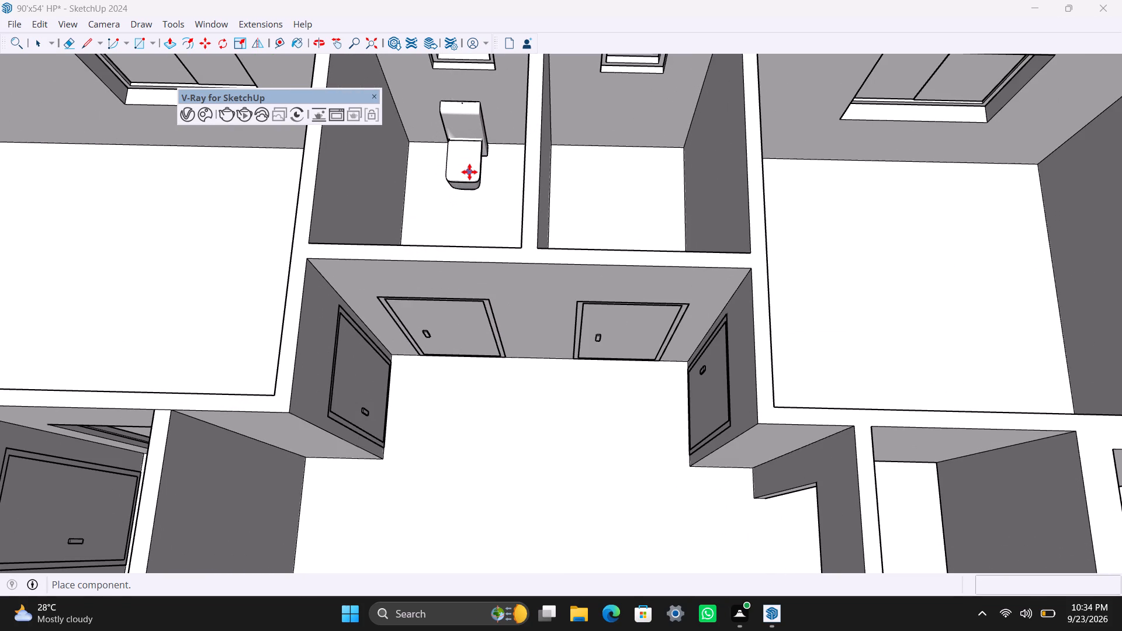
left_click(470, 169)
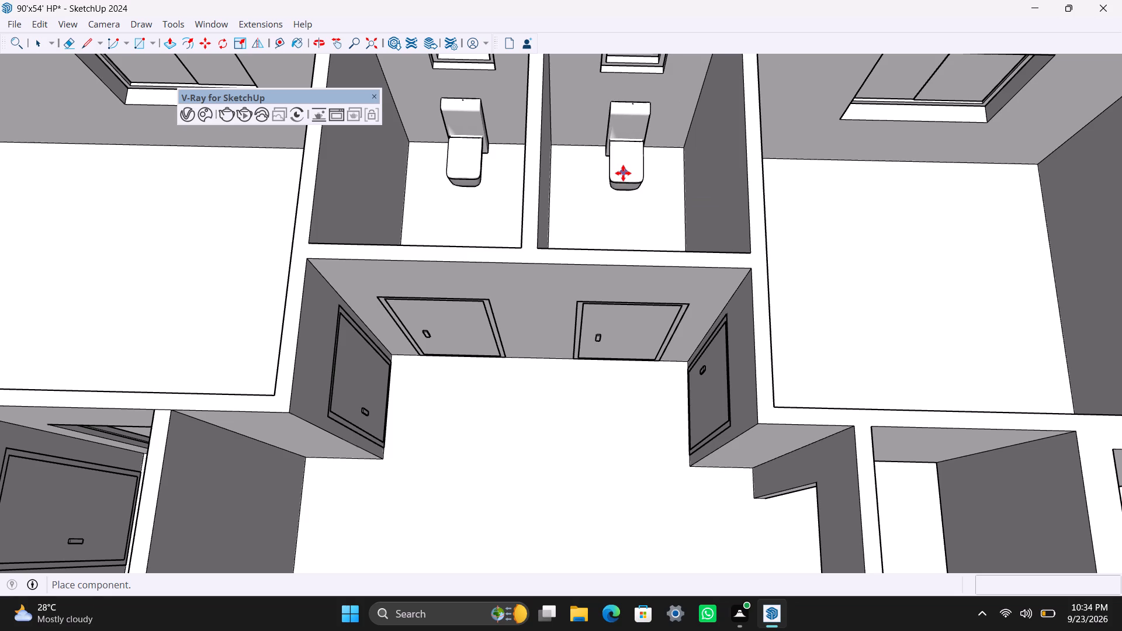
left_click(622, 173)
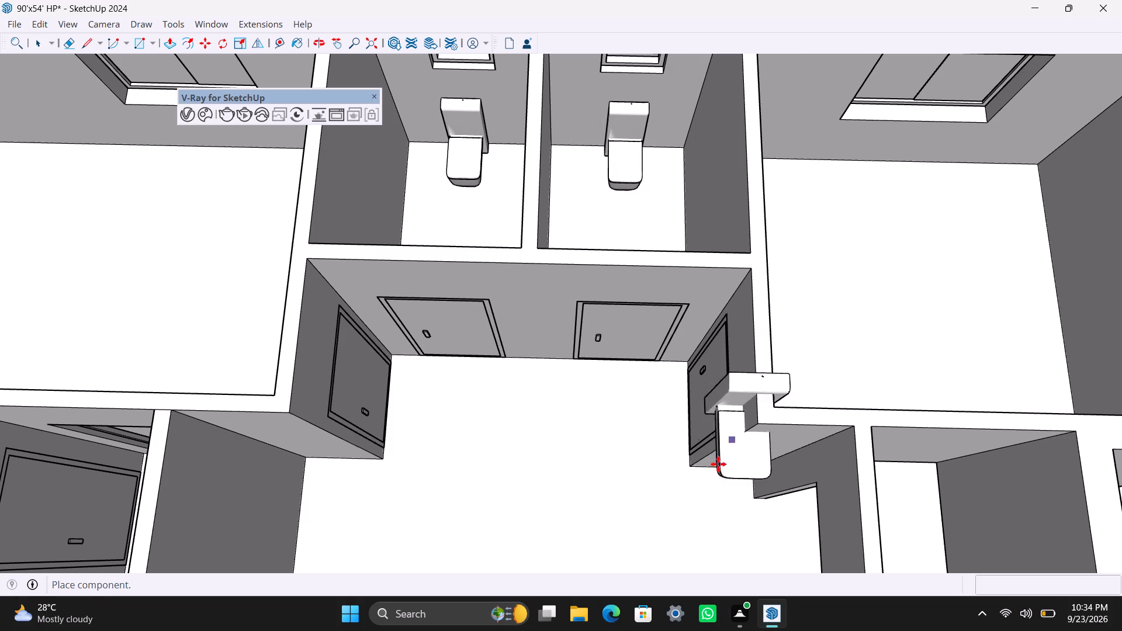
Place a third toilet in the smaller apartment's narrow rear bathroom between the two bedrooms, below the small window.
scroll(705, 436, "down", 5)
scroll(626, 401, "down", 8)
scroll(716, 421, "down", 4)
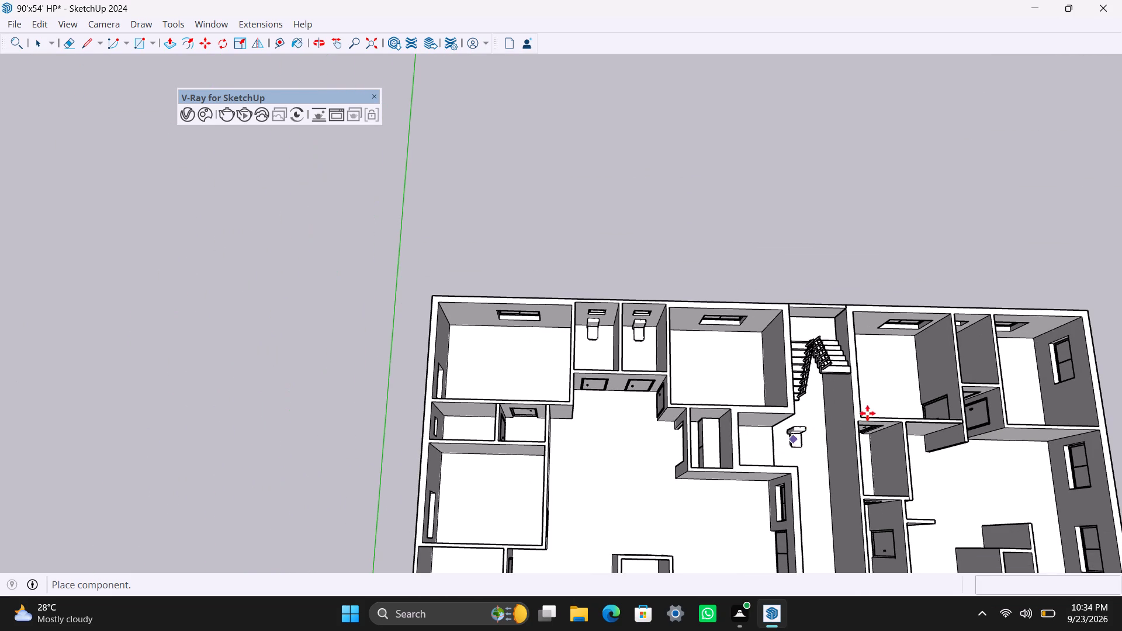
middle_click_drag(760, 394, 459, 359, "shift")
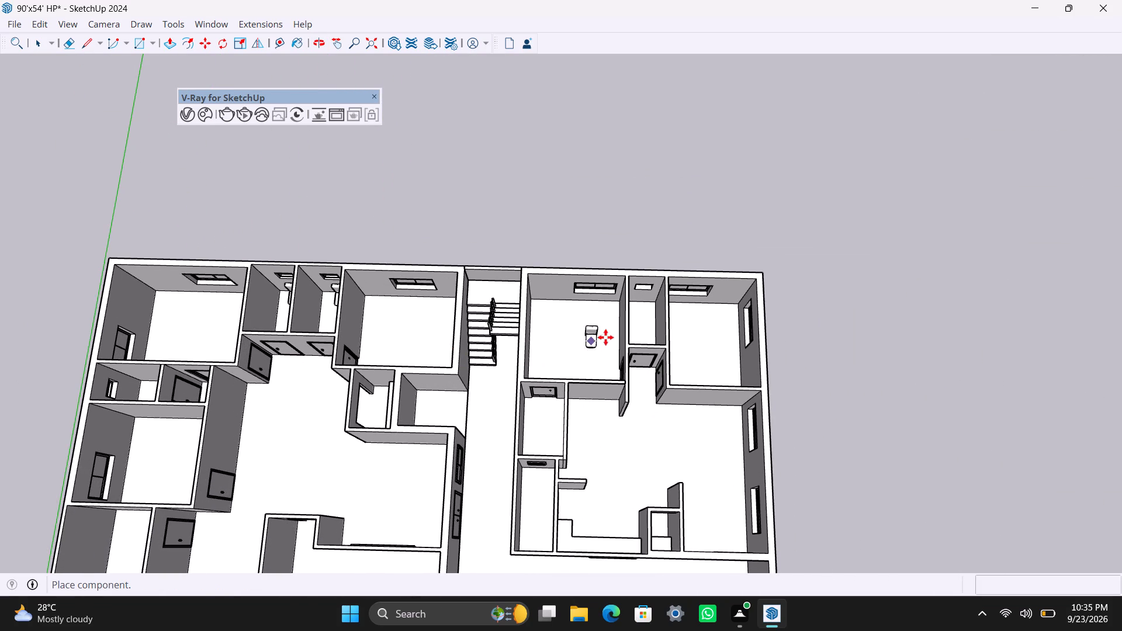
scroll(636, 329, "up", 7)
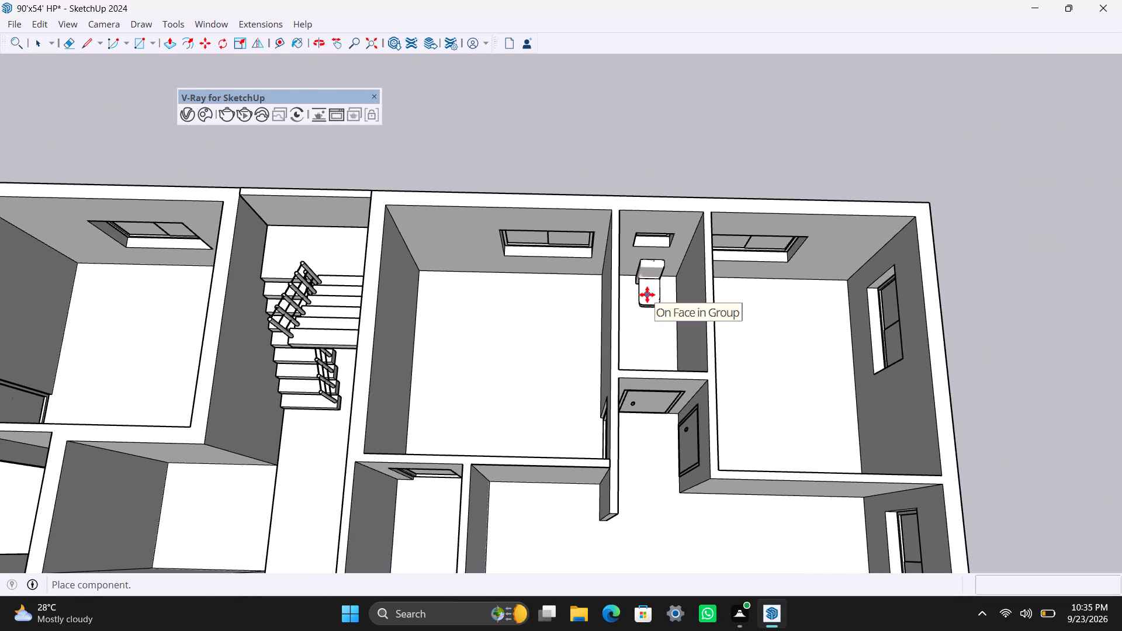
left_click(647, 293)
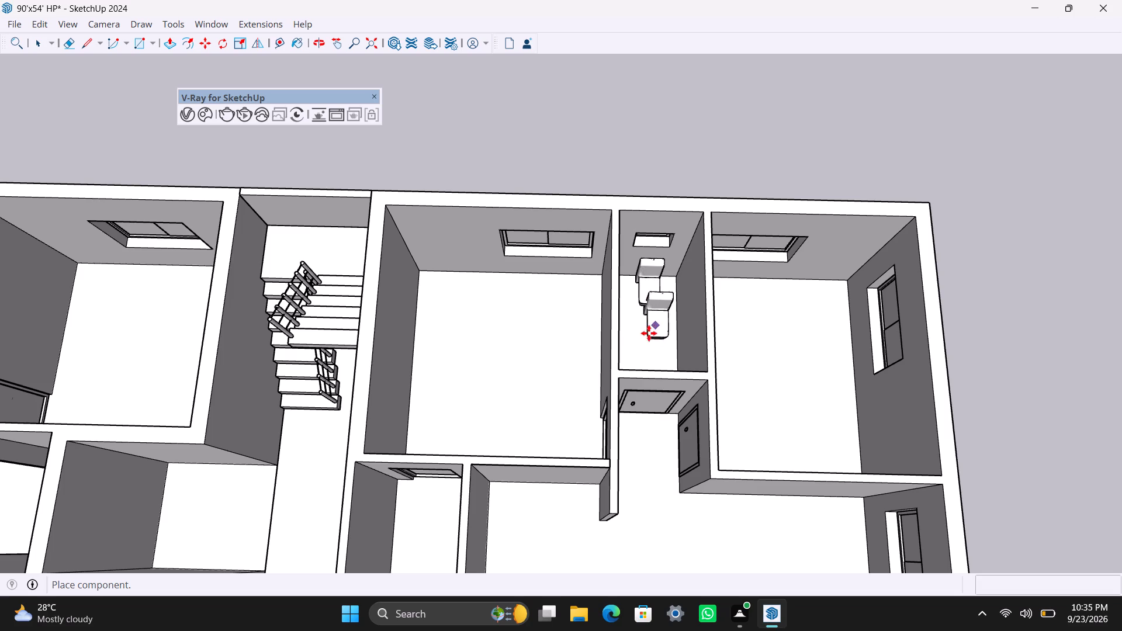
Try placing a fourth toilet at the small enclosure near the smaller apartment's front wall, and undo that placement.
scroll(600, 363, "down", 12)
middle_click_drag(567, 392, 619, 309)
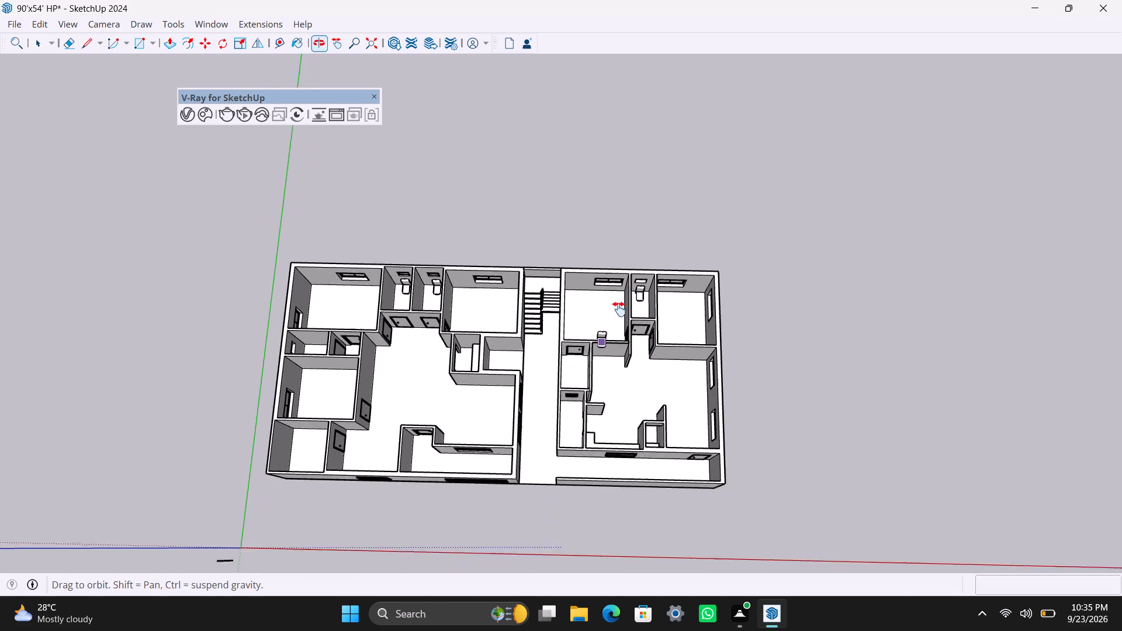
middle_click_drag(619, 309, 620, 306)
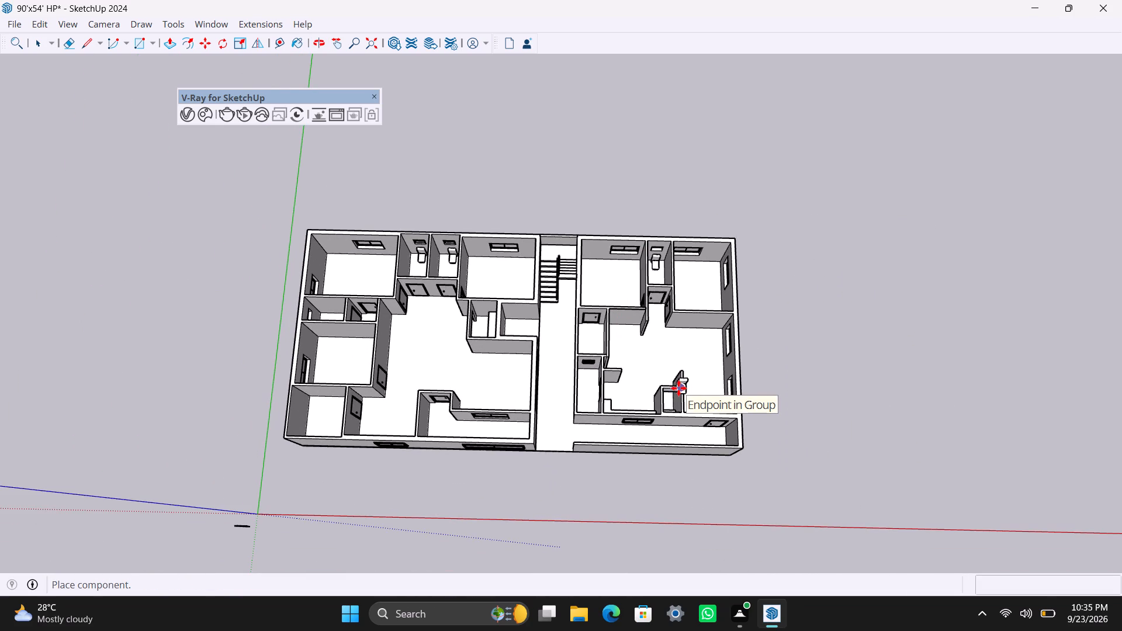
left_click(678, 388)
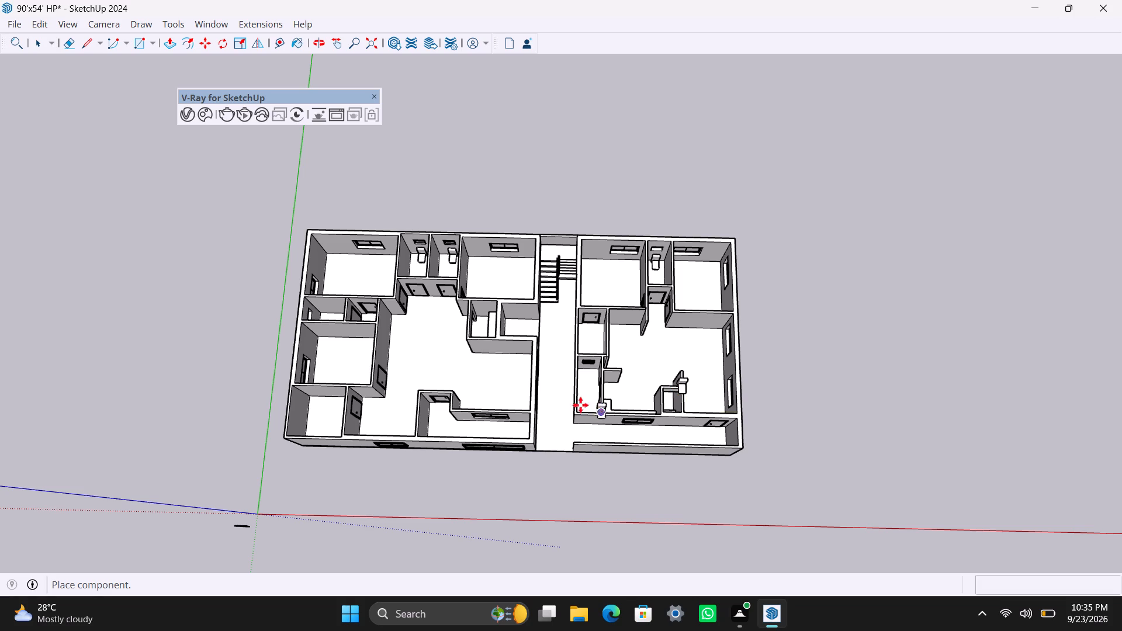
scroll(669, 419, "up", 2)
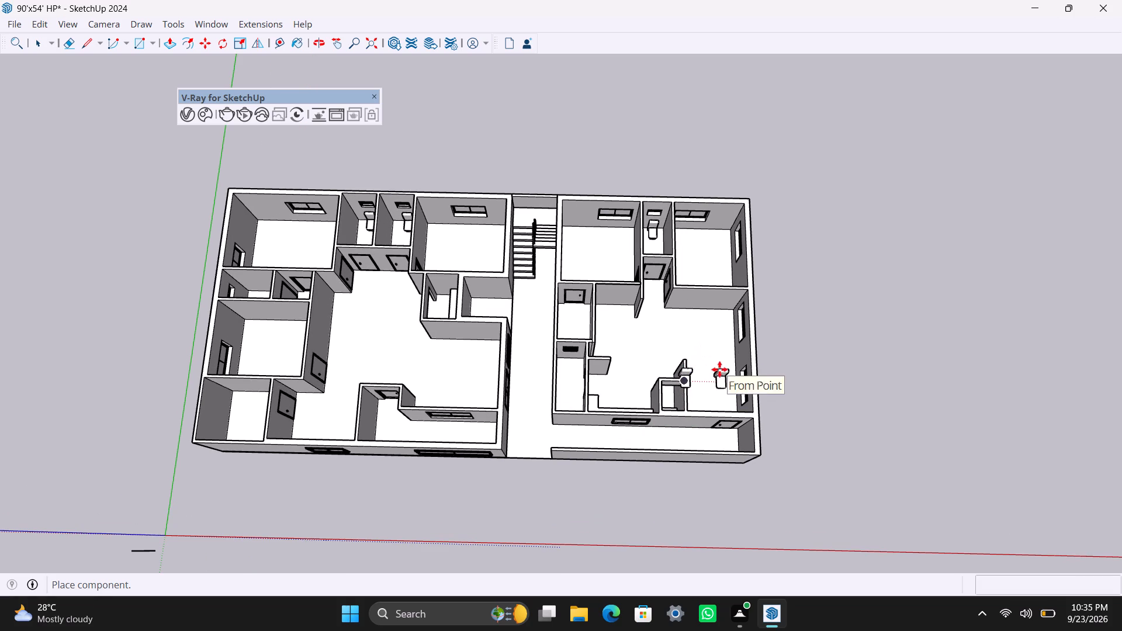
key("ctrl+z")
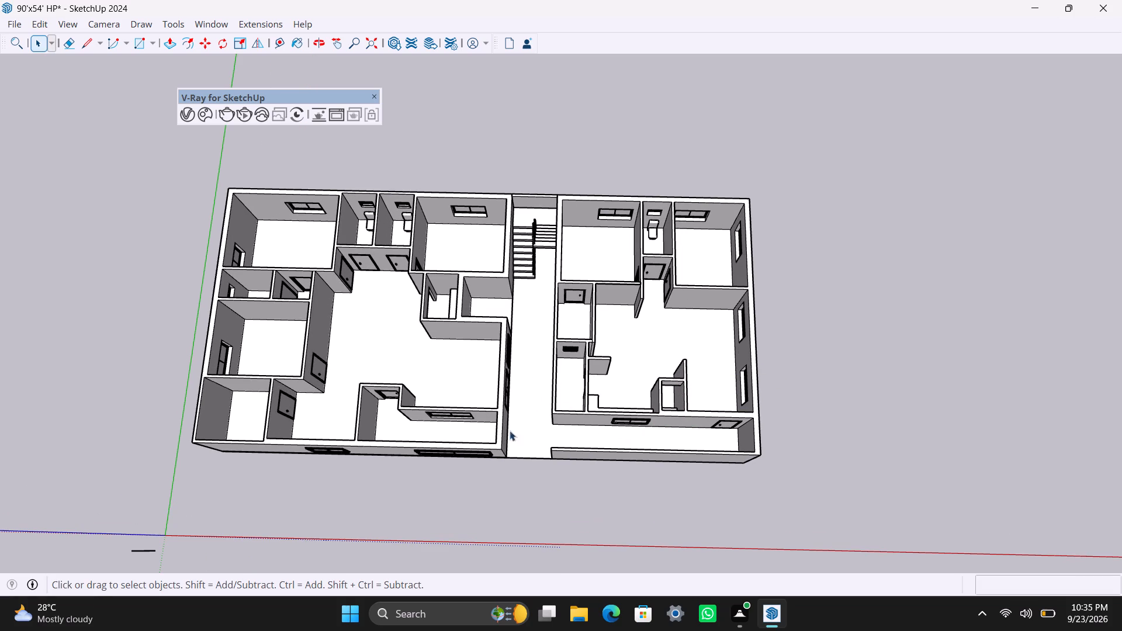
Save the model with the placed toilets.
scroll(426, 428, "up", 4)
scroll(399, 429, "down", 4)
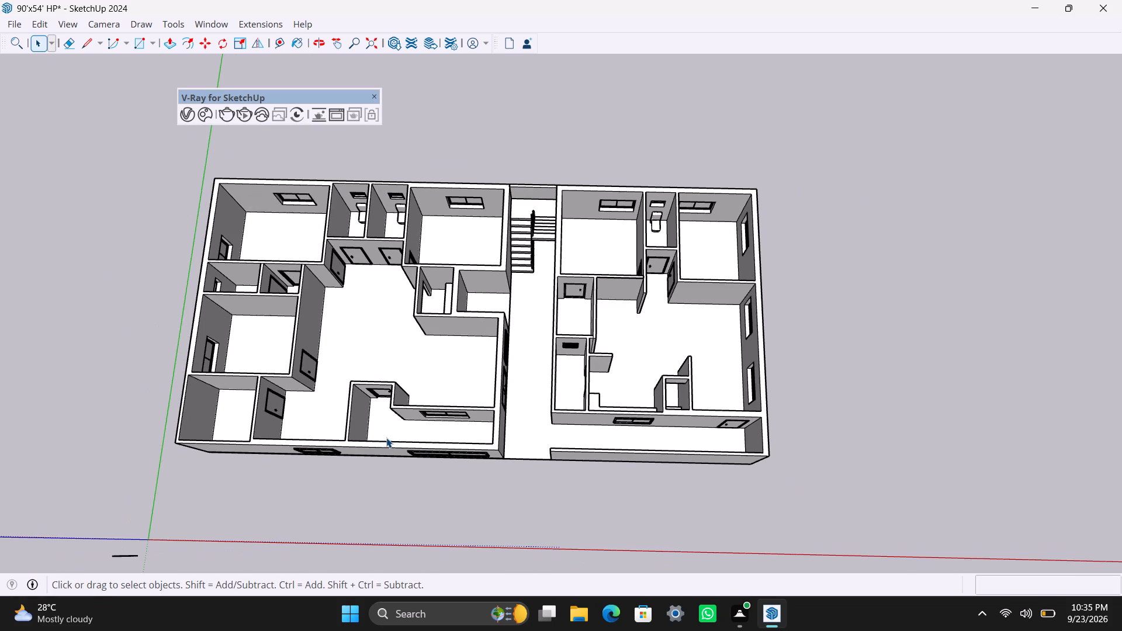
middle_click_drag(387, 436, 505, 437, "shift")
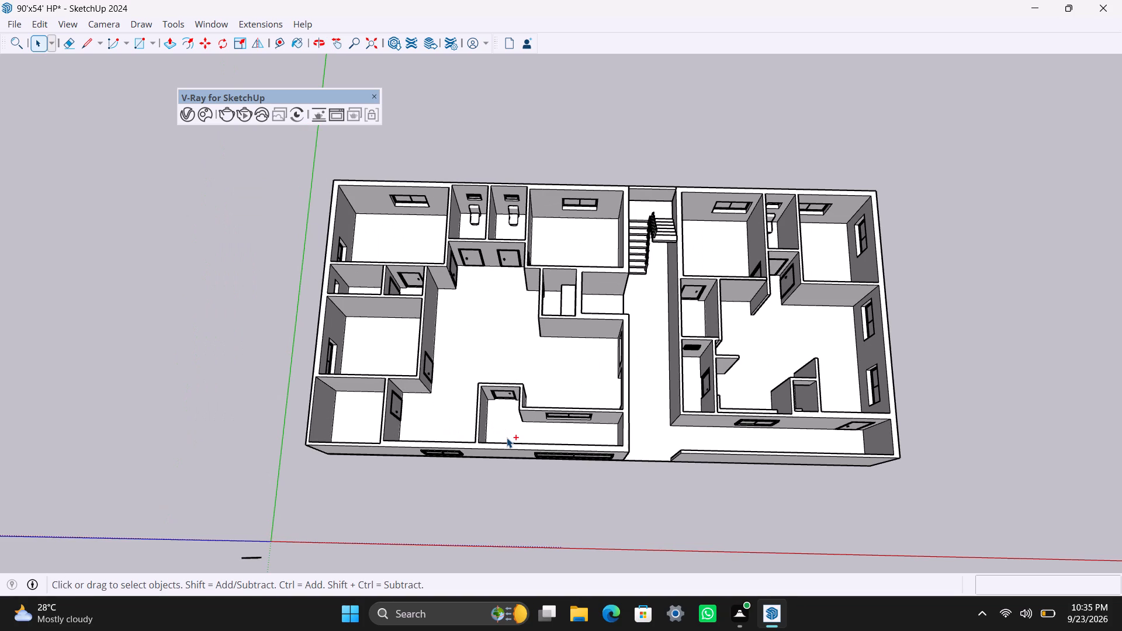
key("ctrl+s")
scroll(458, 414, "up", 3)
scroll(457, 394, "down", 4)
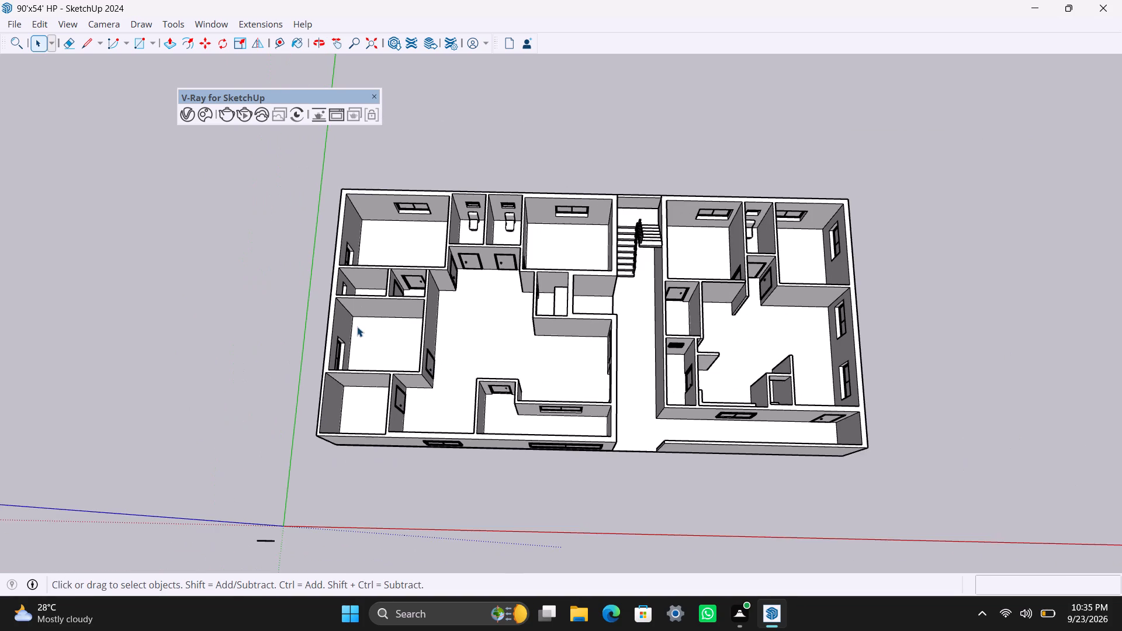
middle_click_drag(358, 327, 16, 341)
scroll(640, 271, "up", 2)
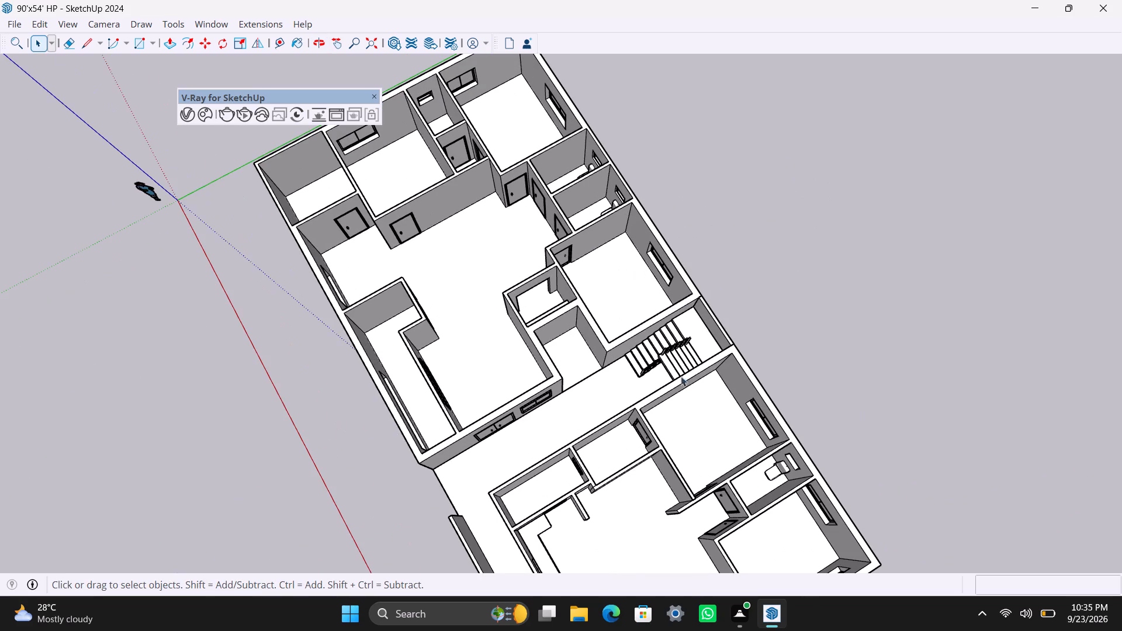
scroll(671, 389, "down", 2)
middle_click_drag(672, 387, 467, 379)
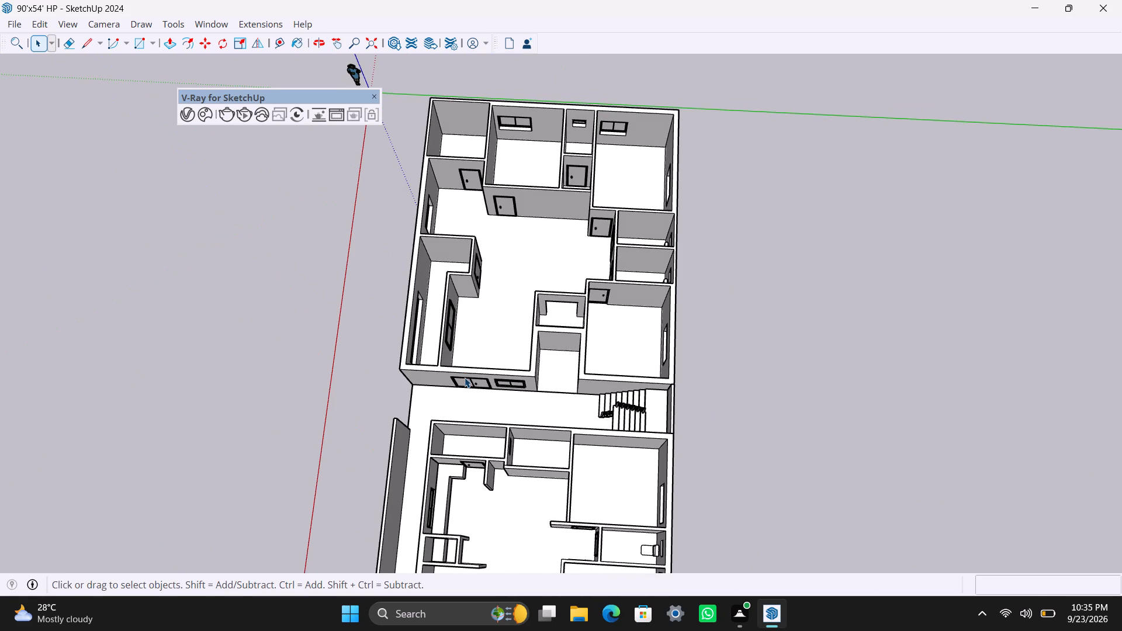
Copy the toilet from the larger apartment's rear bathroom beside the middle bedroom onto the open hall floor, about 17' 10" away.
scroll(581, 199, "up", 1)
middle_click_drag(572, 297, 720, 362)
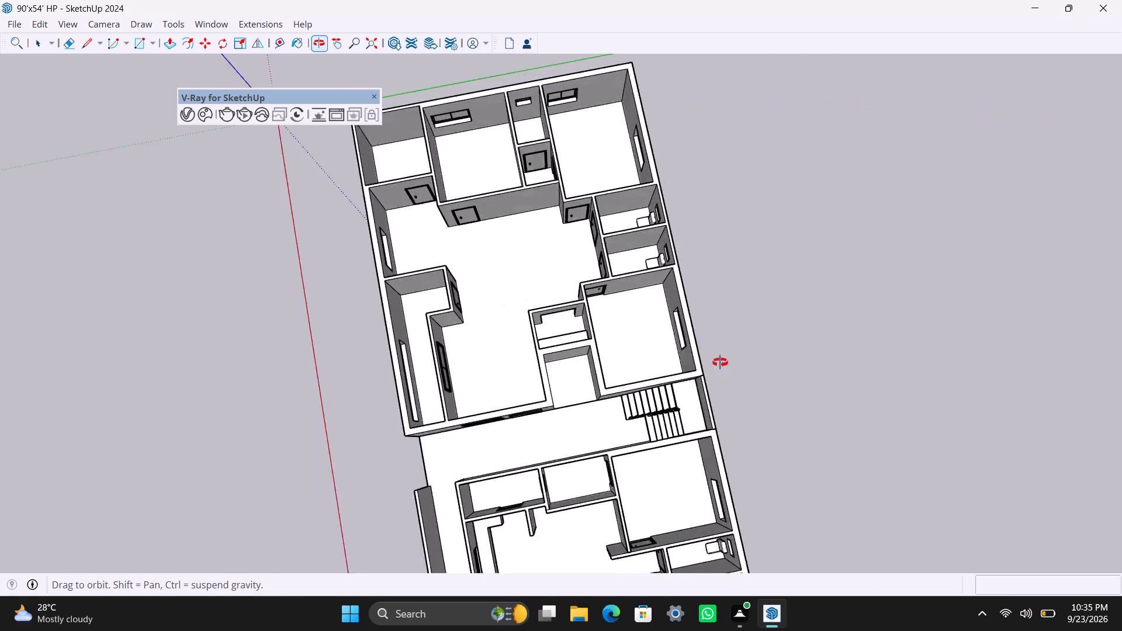
middle_click_drag(720, 362, 745, 363)
scroll(676, 287, "up", 3)
middle_click_drag(637, 259, 761, 264)
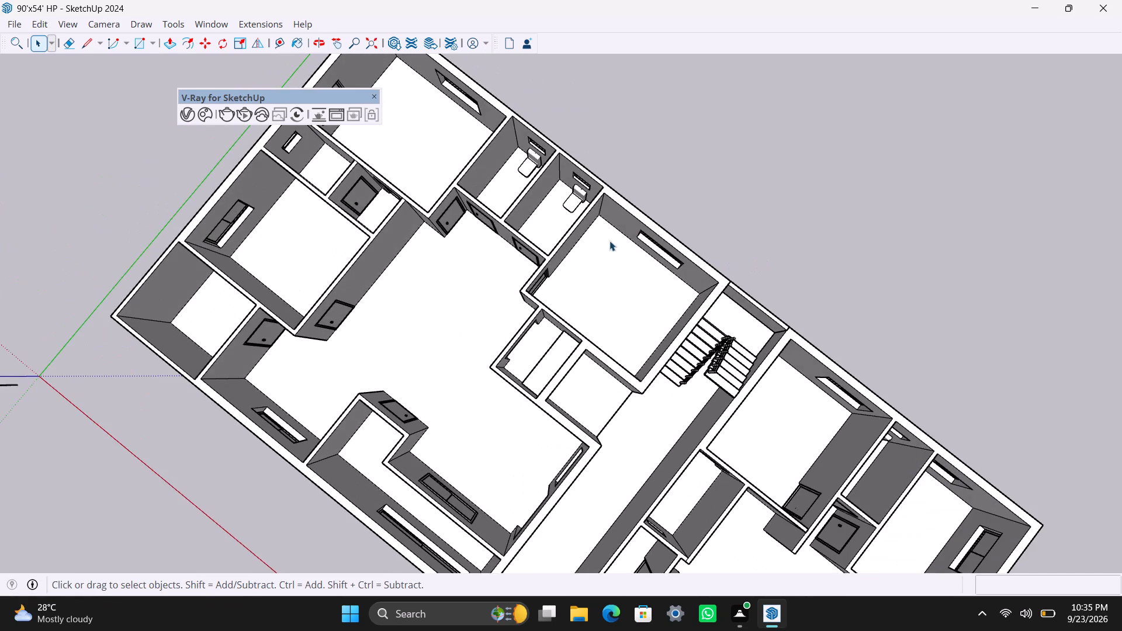
scroll(598, 224, "up", 4)
left_click(576, 192)
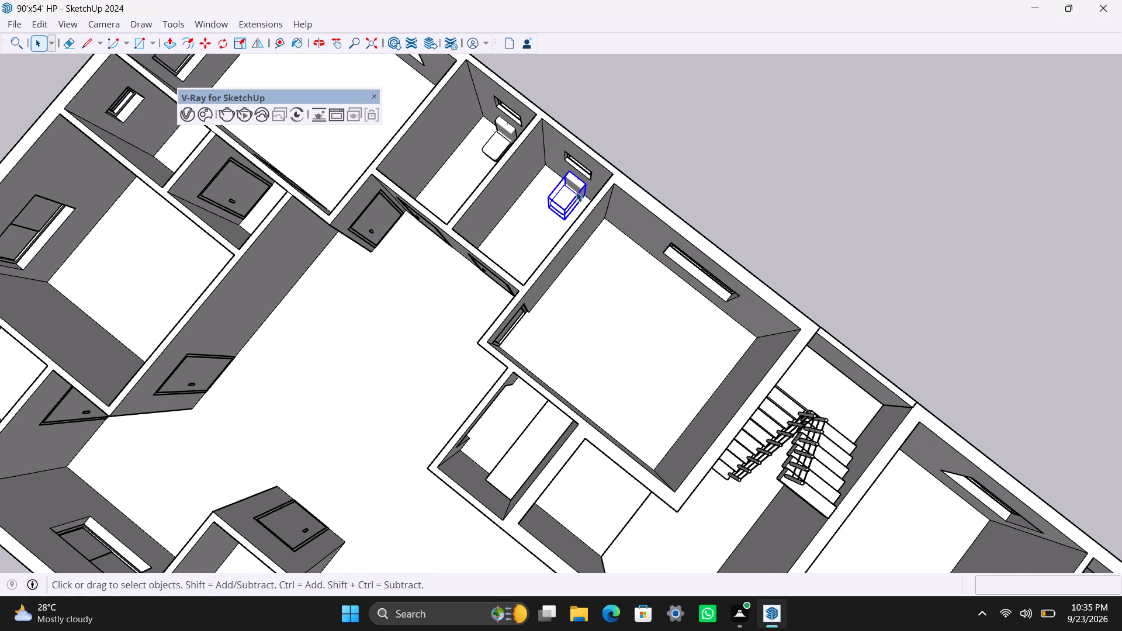
key("m")
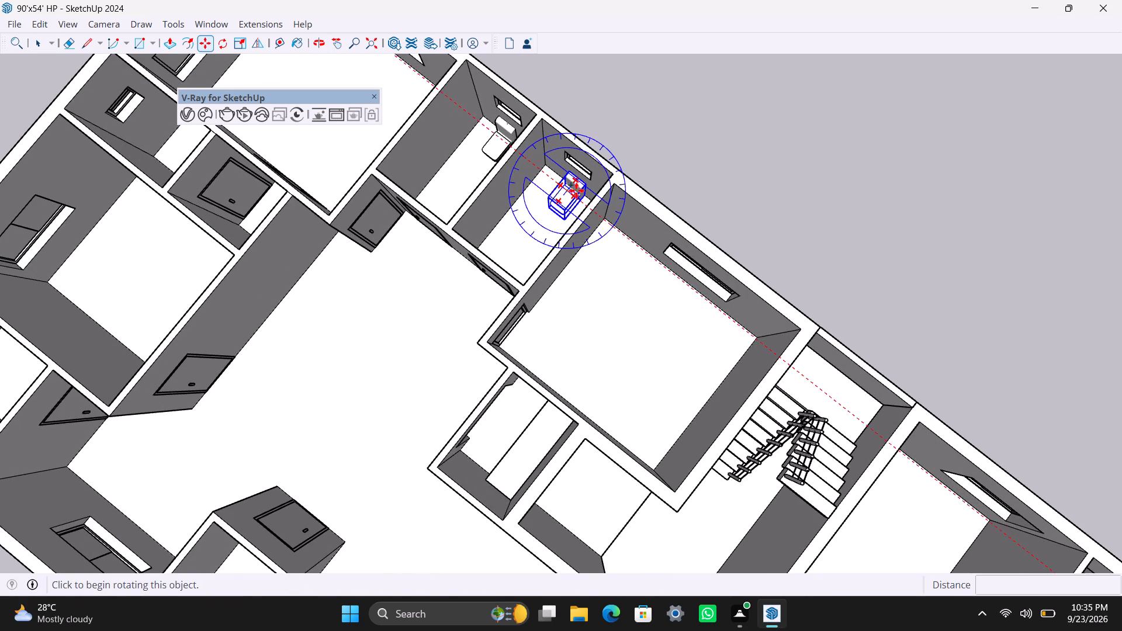
left_click(579, 183)
key("Escape")
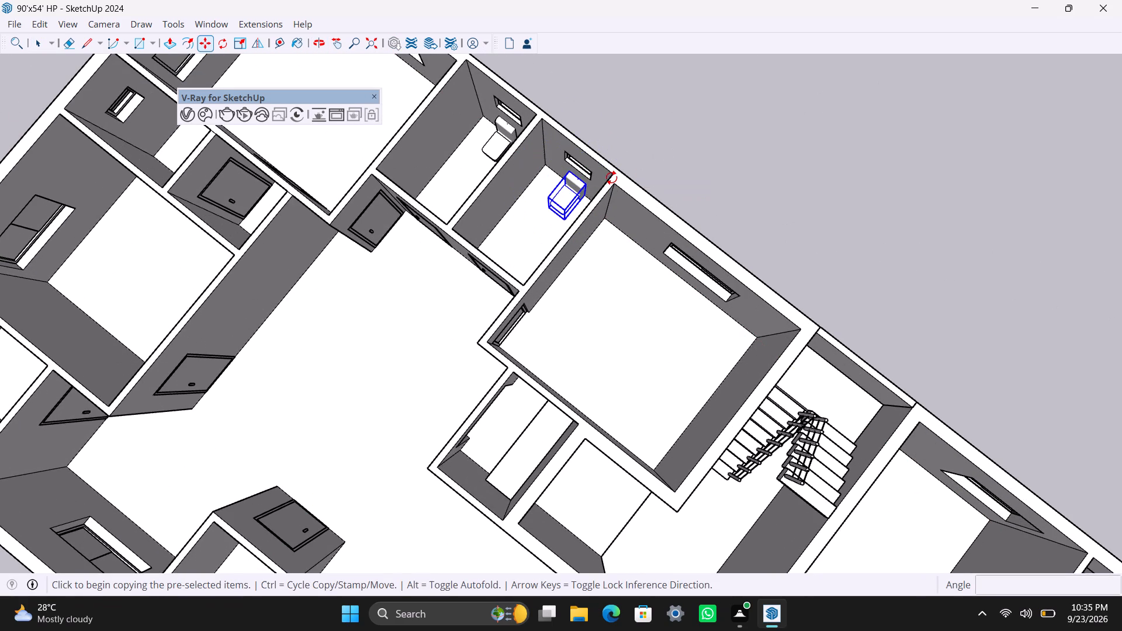
left_click(559, 223)
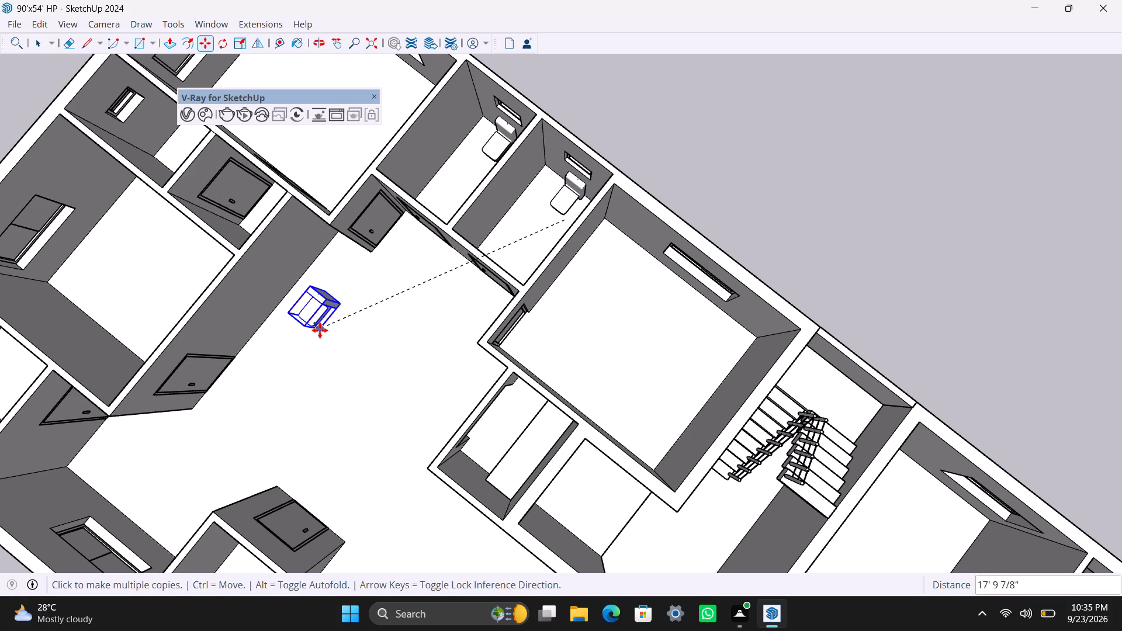
left_click(321, 331)
key("space")
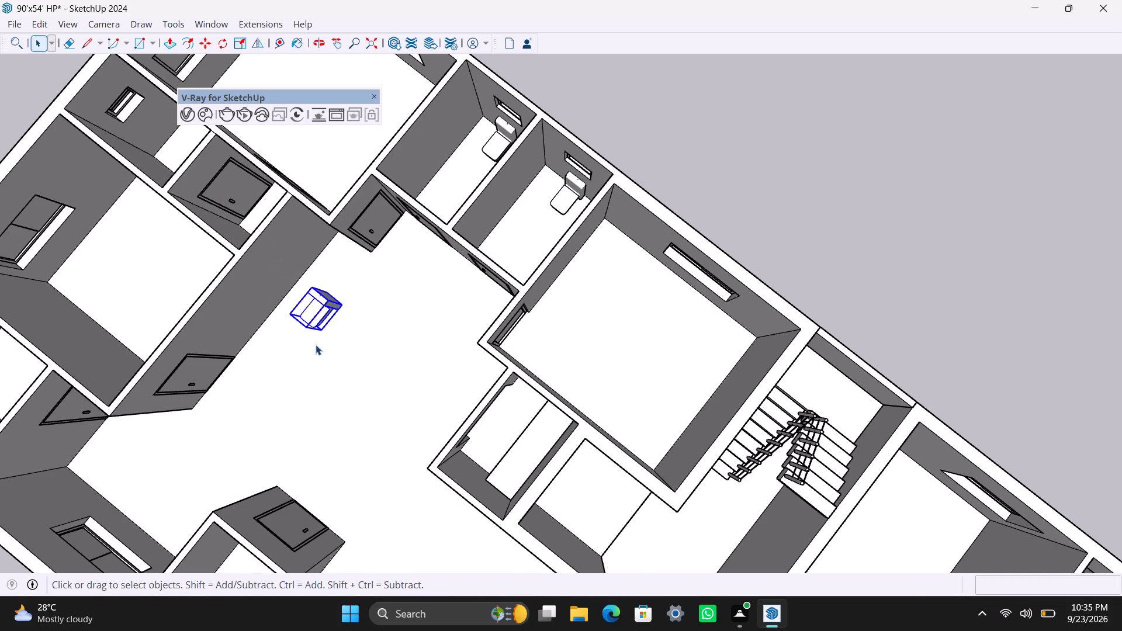
Rotate the copied toilet 90 degrees on the hall floor about its front base corner.
left_click_drag(220, 44, 220, 55)
scroll(327, 369, "up", 2)
middle_click_drag(318, 358, 466, 182)
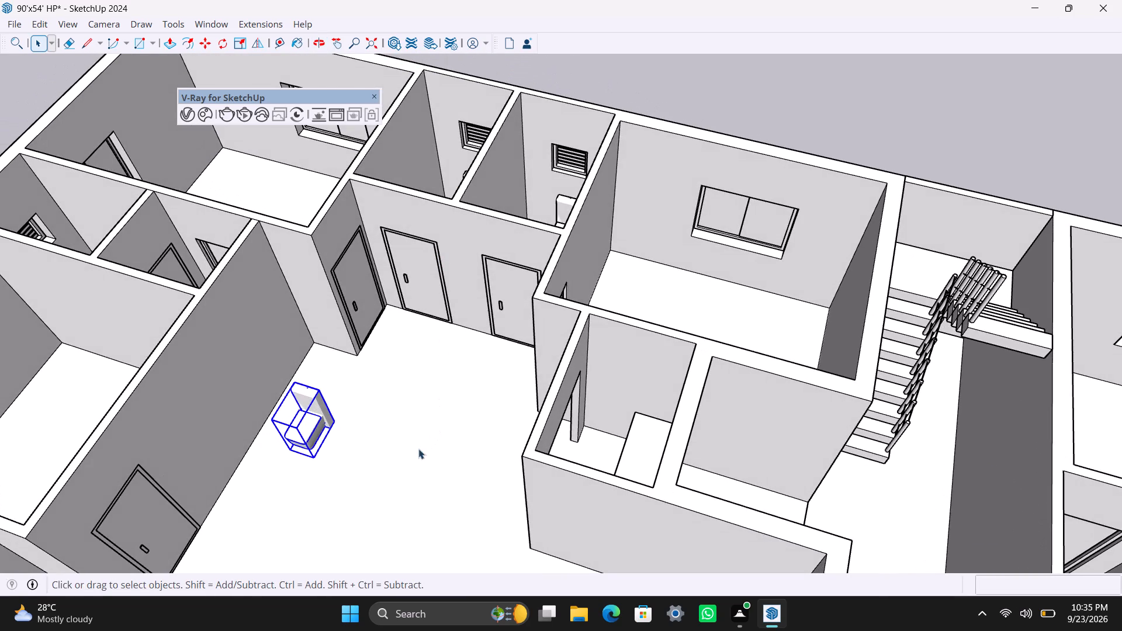
scroll(330, 454, "up", 2)
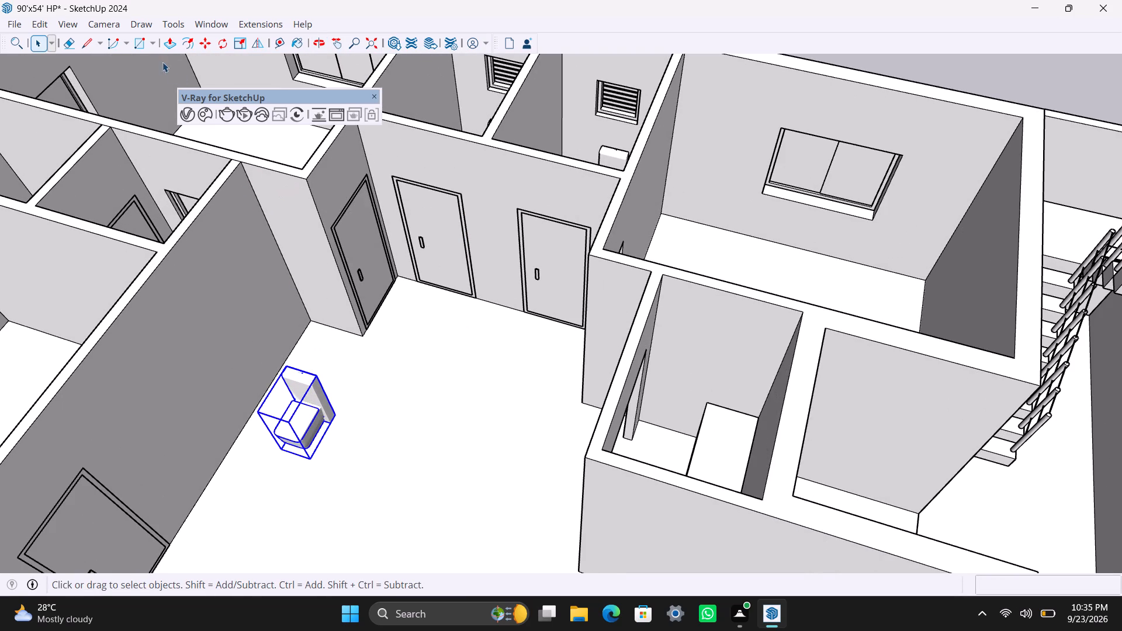
left_click(219, 39)
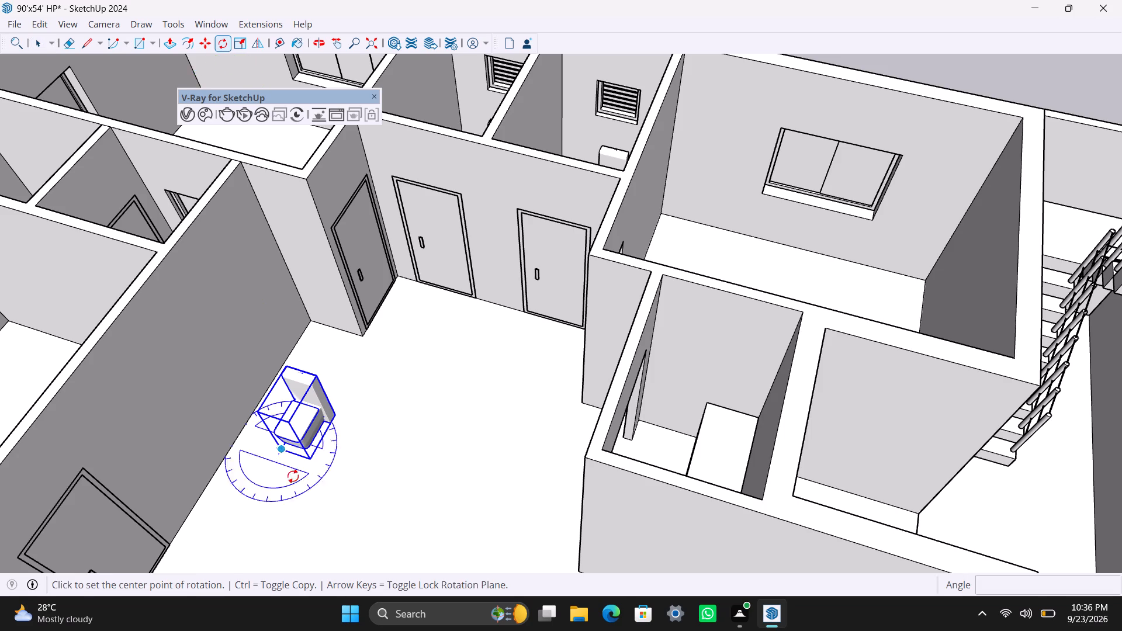
scroll(296, 462, "up", 6)
left_click(318, 453)
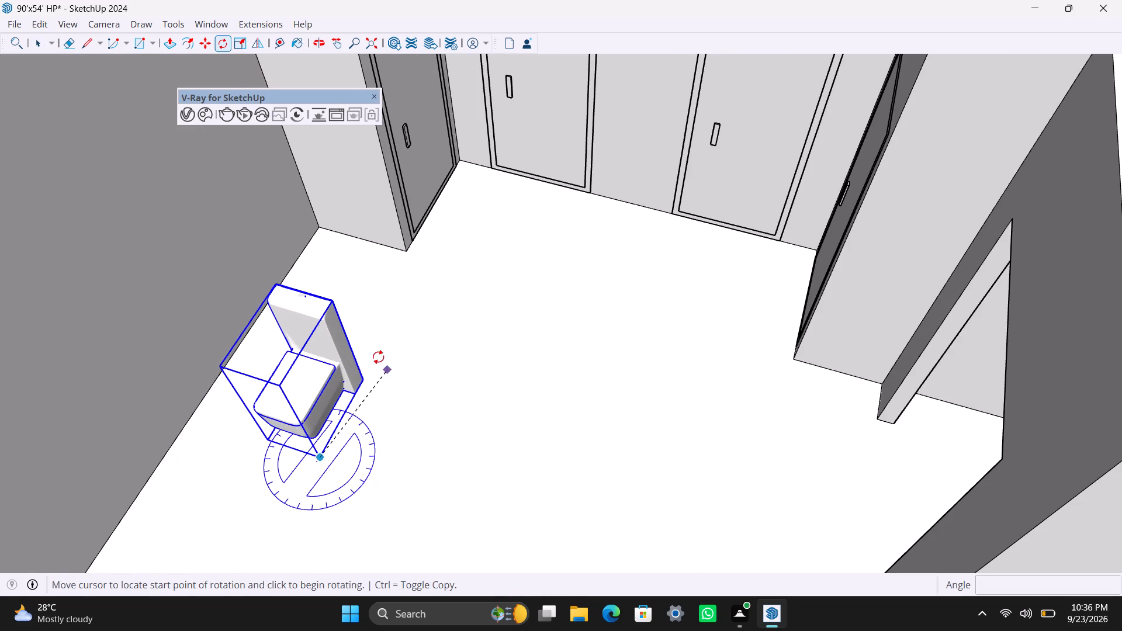
left_click(266, 436)
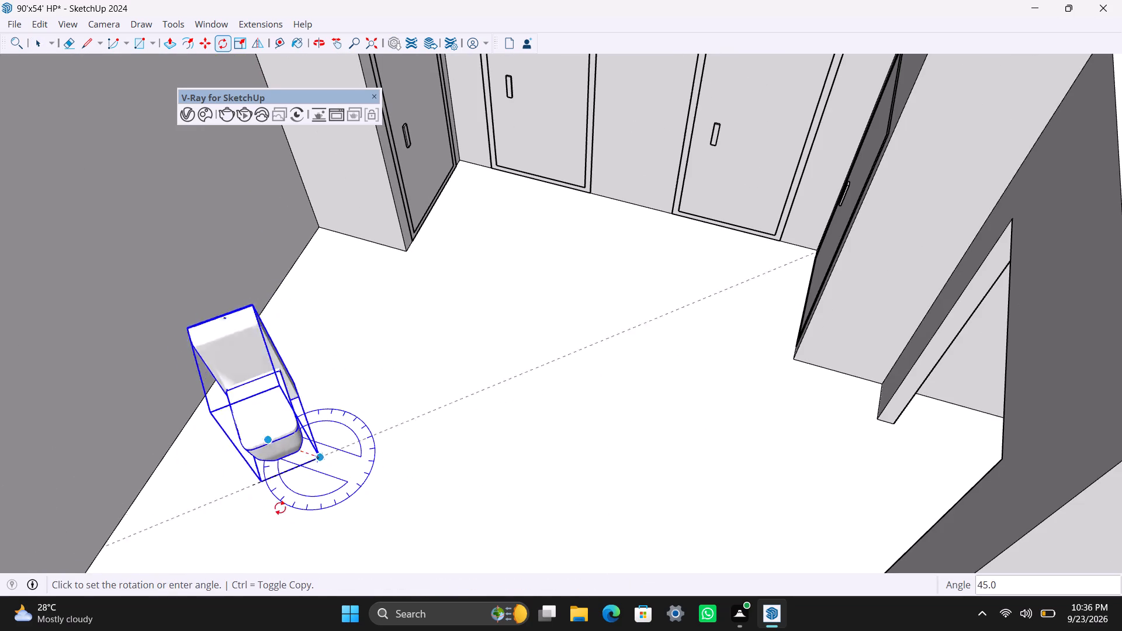
type("90")
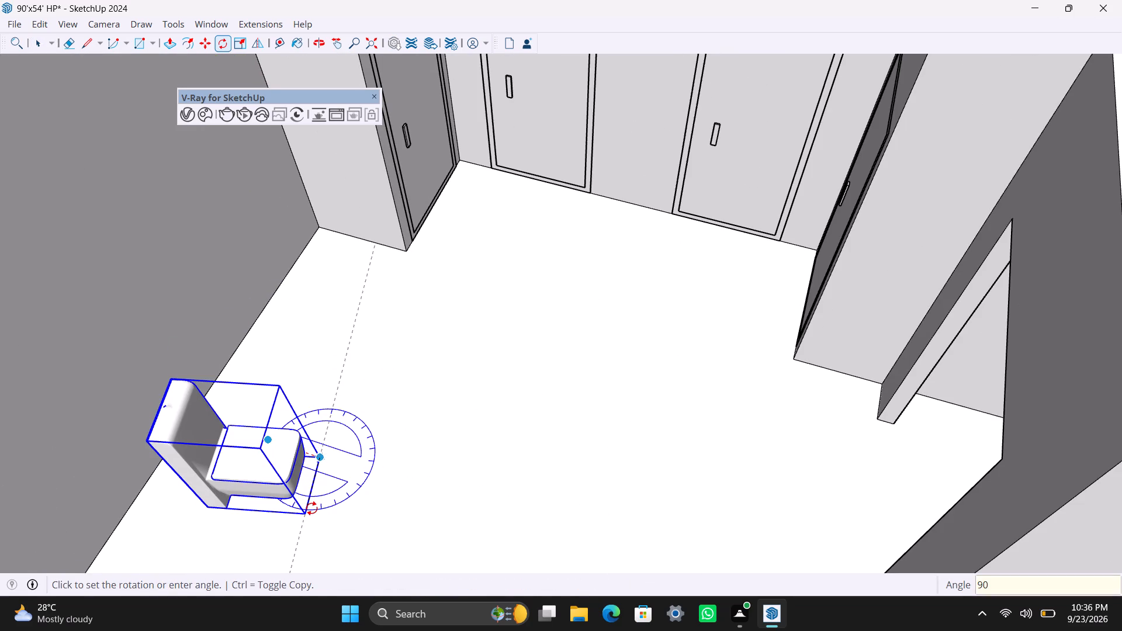
key("Return")
key("space")
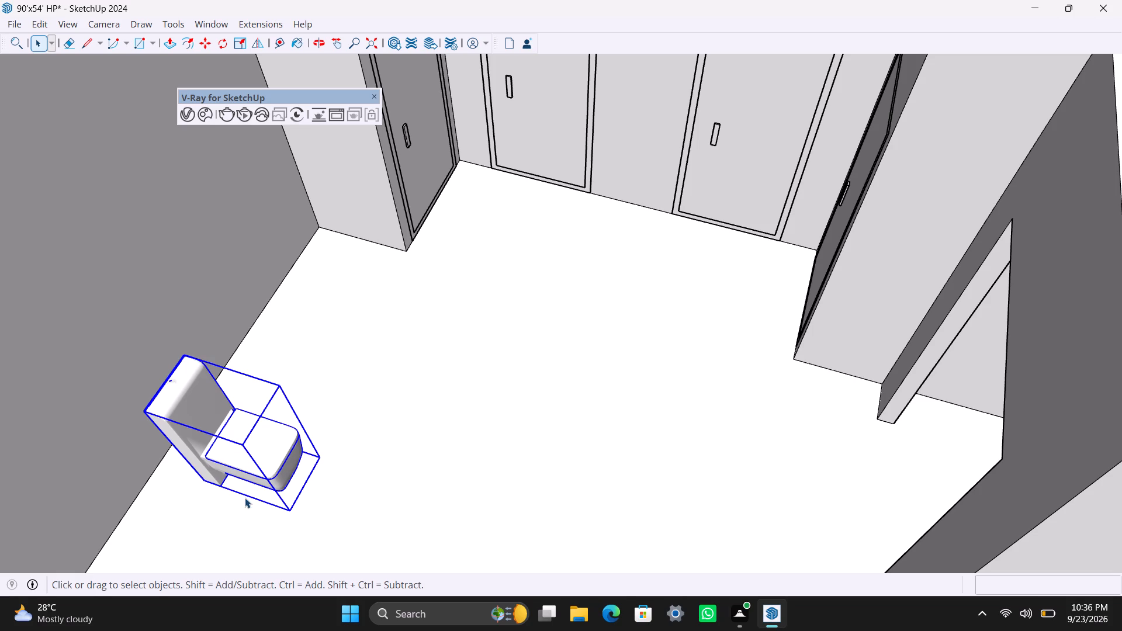
Move the rotated toilet about 14' 10" into the larger apartment's narrow bathroom between two bedrooms, against the wall below the small window.
key("m")
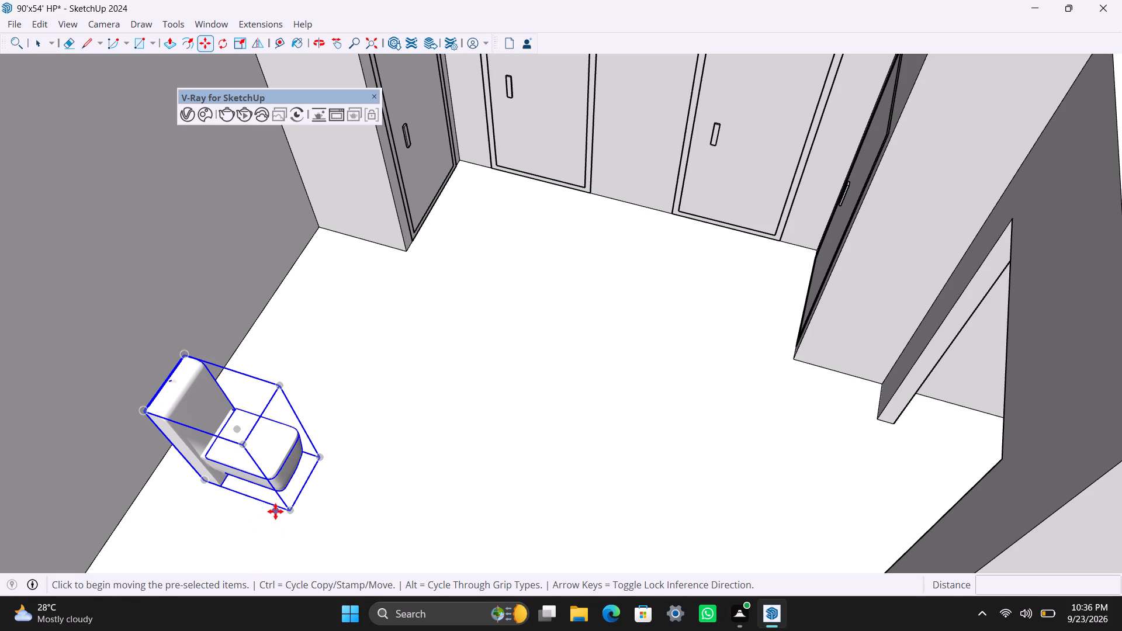
left_click(280, 509)
scroll(158, 384, "down", 4)
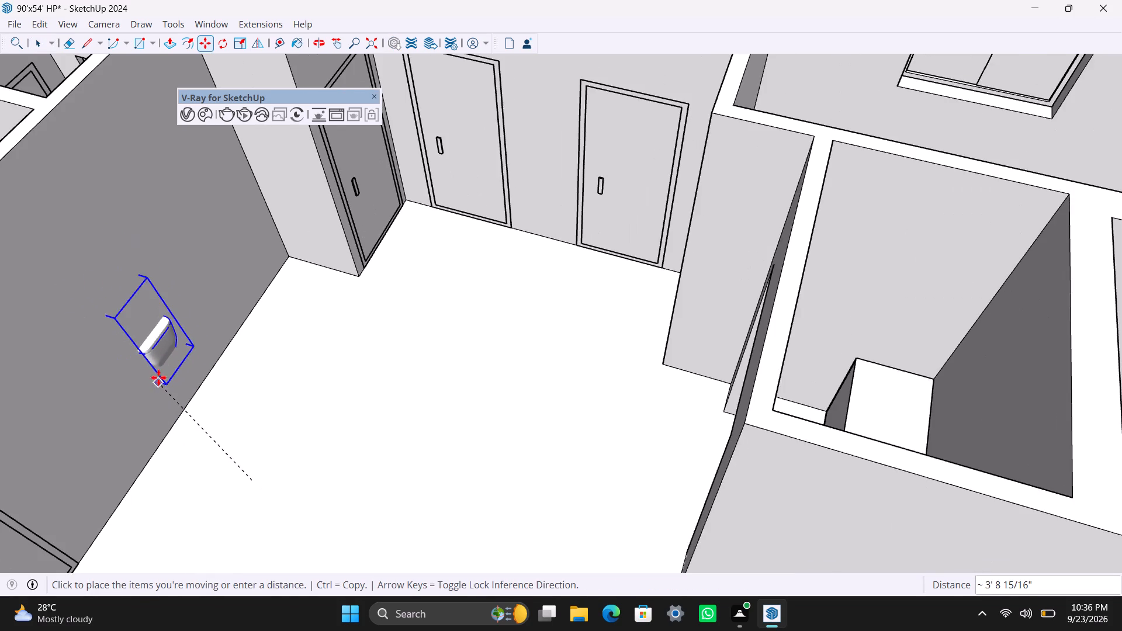
scroll(160, 360, "down", 4)
middle_click_drag(214, 368, 525, 560, "shift")
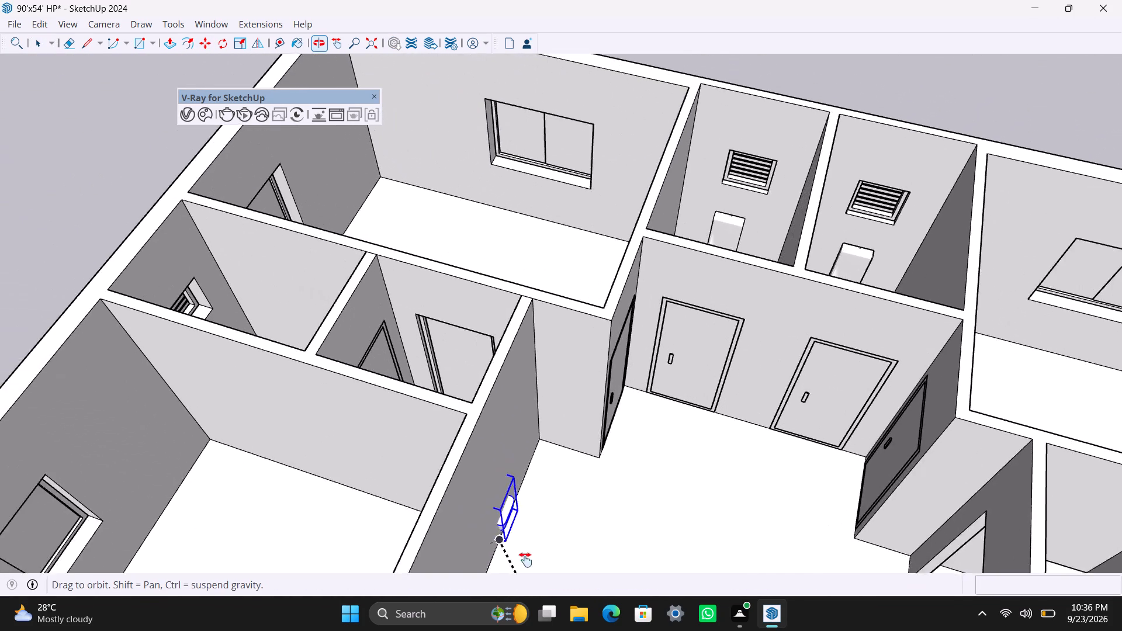
middle_click_drag(525, 560, 581, 594, "shift")
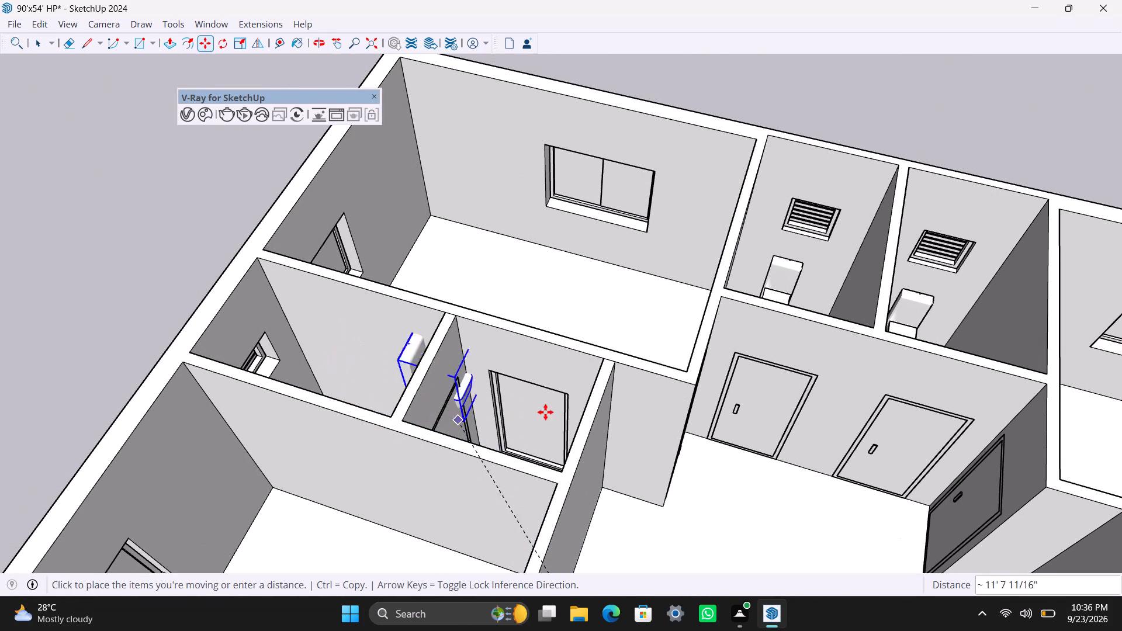
scroll(443, 434, "up", 2)
scroll(382, 405, "up", 3)
middle_click_drag(383, 390, 385, 400)
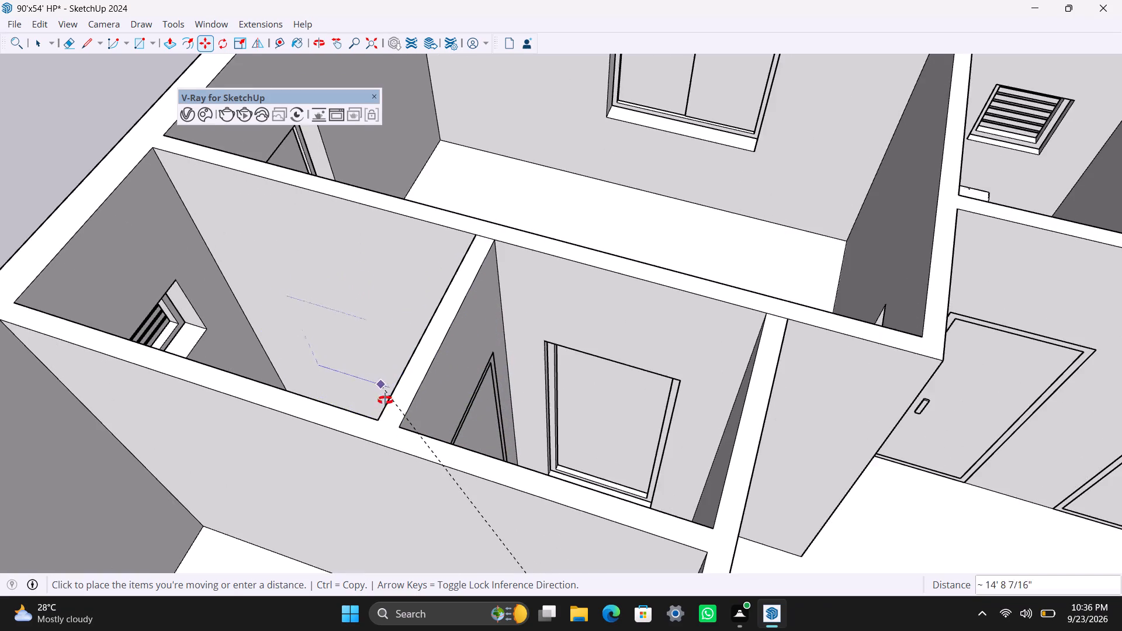
middle_click_drag(385, 400, 354, 489)
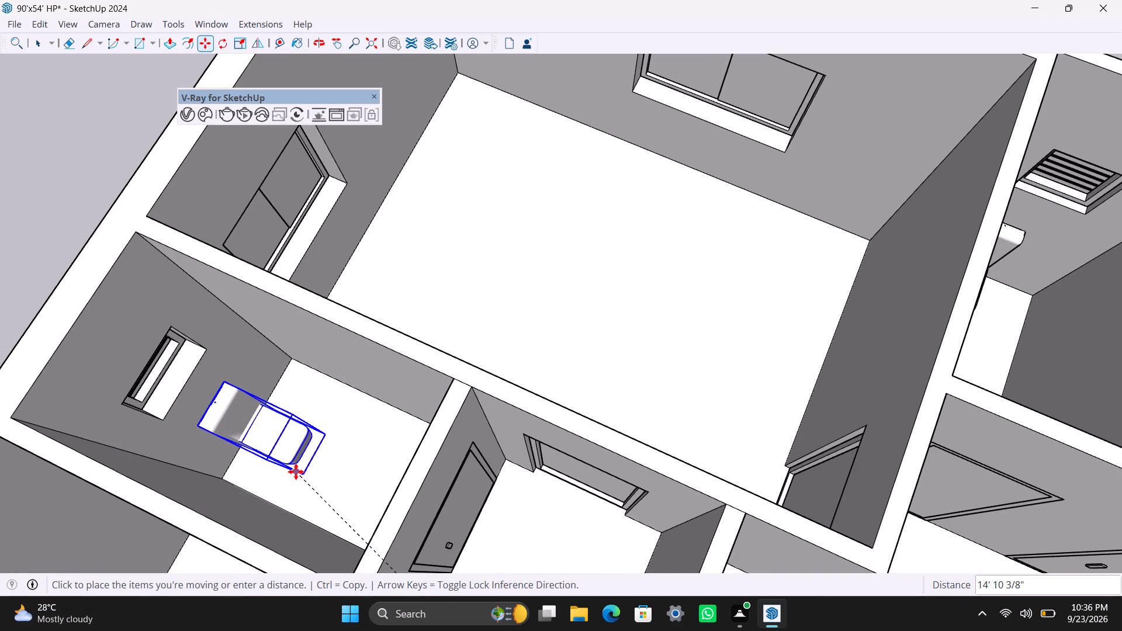
left_click(296, 471)
key("space")
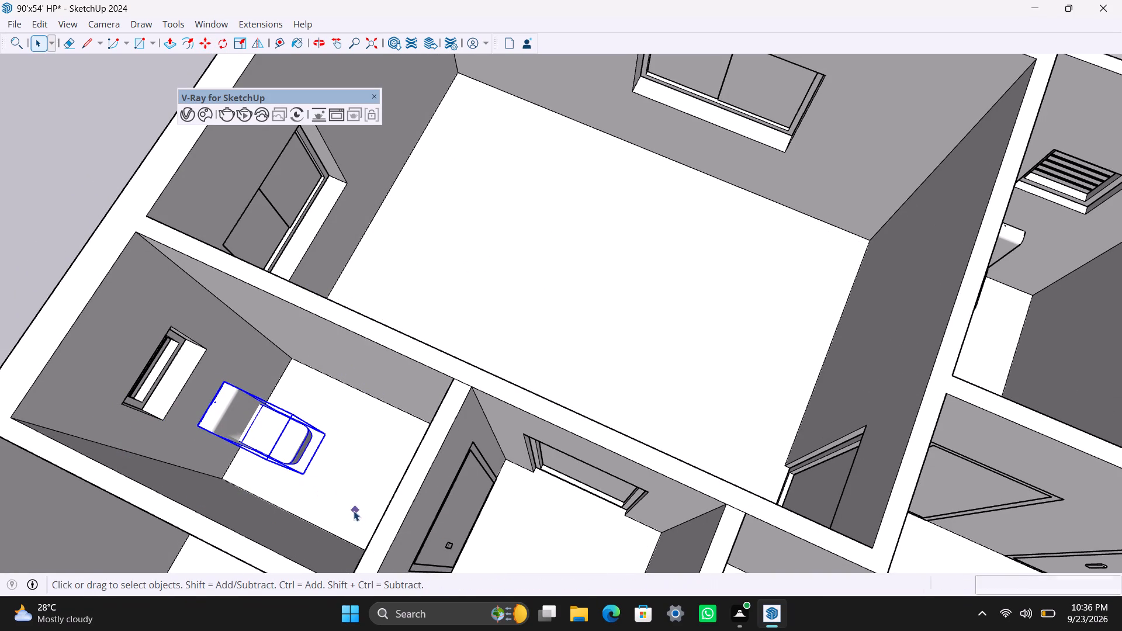
scroll(313, 447, "down", 4)
key("space")
left_click(108, 243)
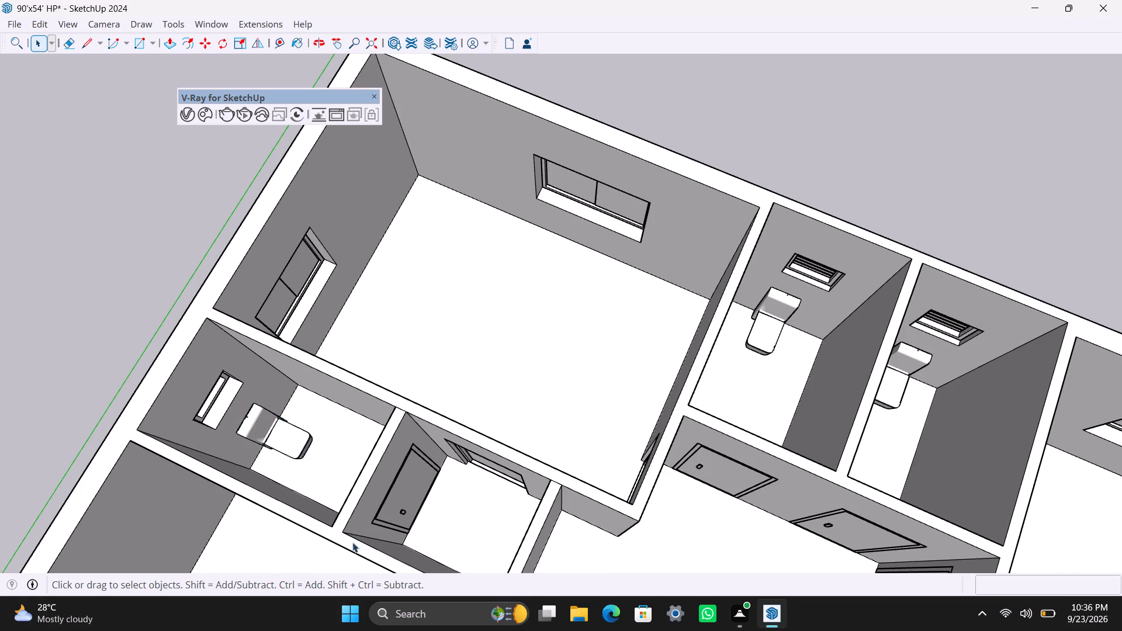
Check the toilet in the narrow bathroom and save the model.
scroll(320, 515, "up", 3)
scroll(300, 380, "up", 3)
middle_click_drag(302, 417, 327, 386)
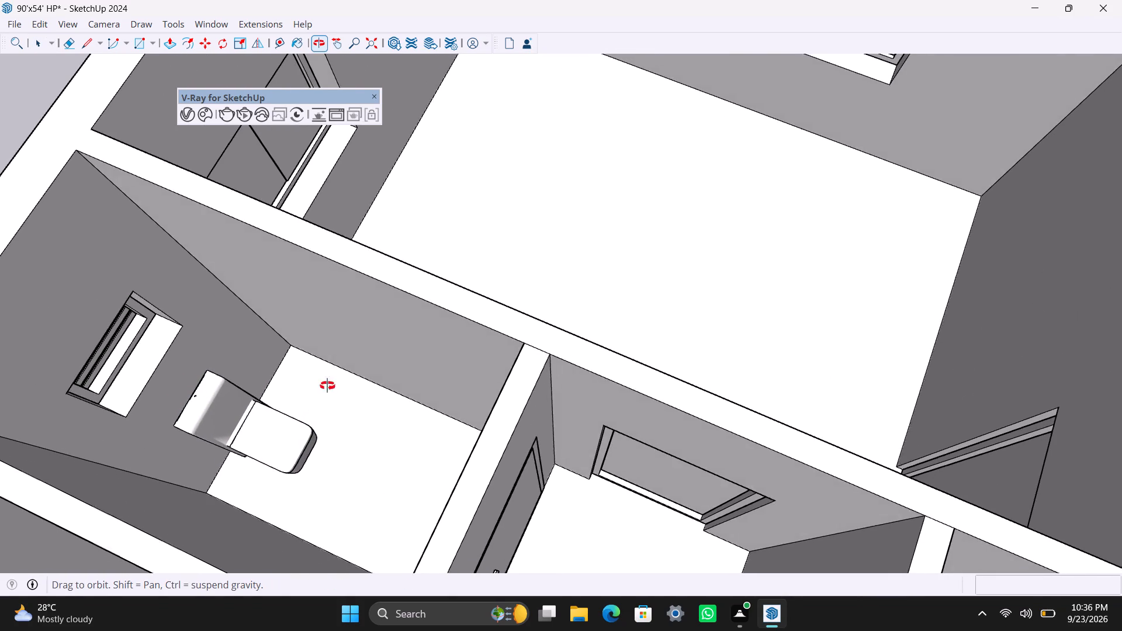
middle_click_drag(327, 386, 306, 411)
scroll(301, 403, "down", 2)
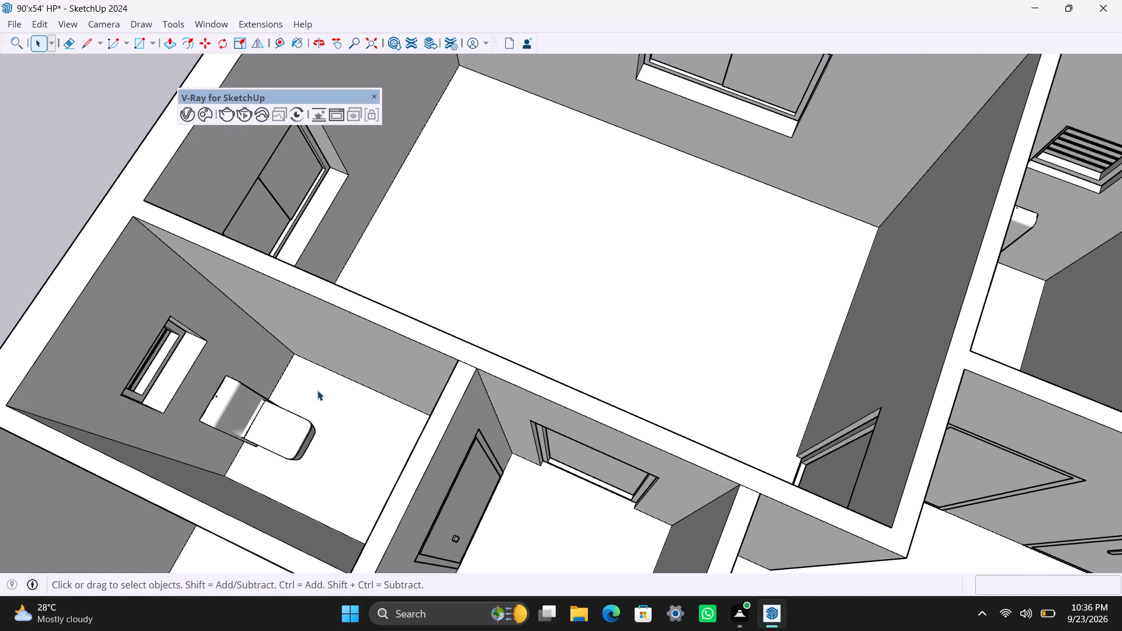
scroll(318, 391, "down", 2)
middle_click_drag(323, 405, 369, 300)
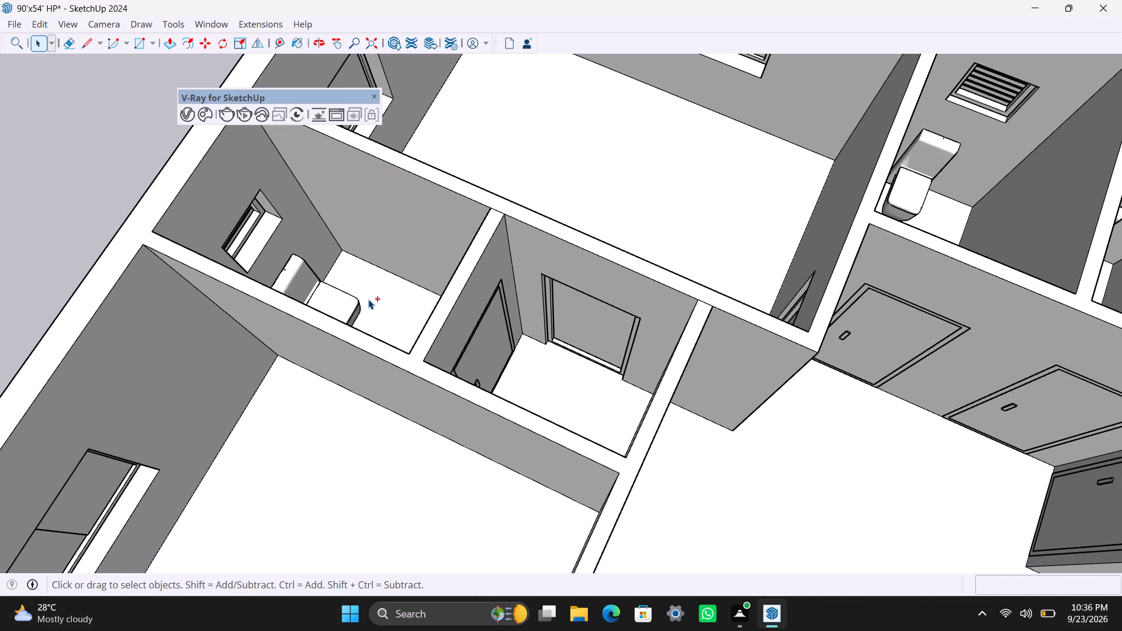
key("ctrl+s")
key("space")
scroll(462, 278, "down", 4)
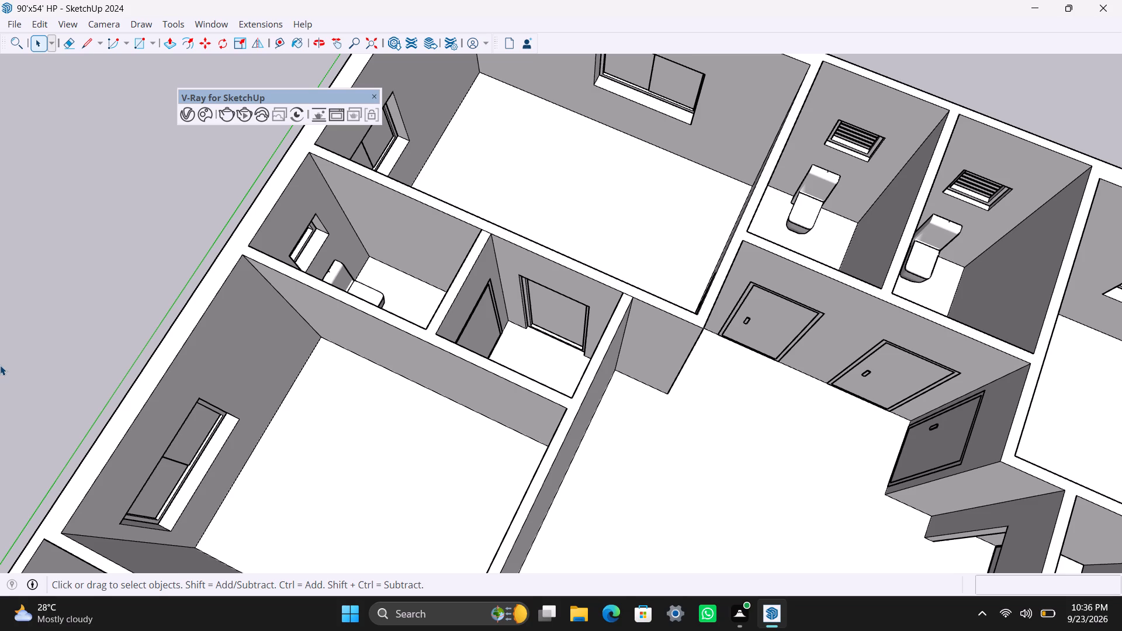
scroll(361, 357, "down", 3)
scroll(366, 486, "up", 2)
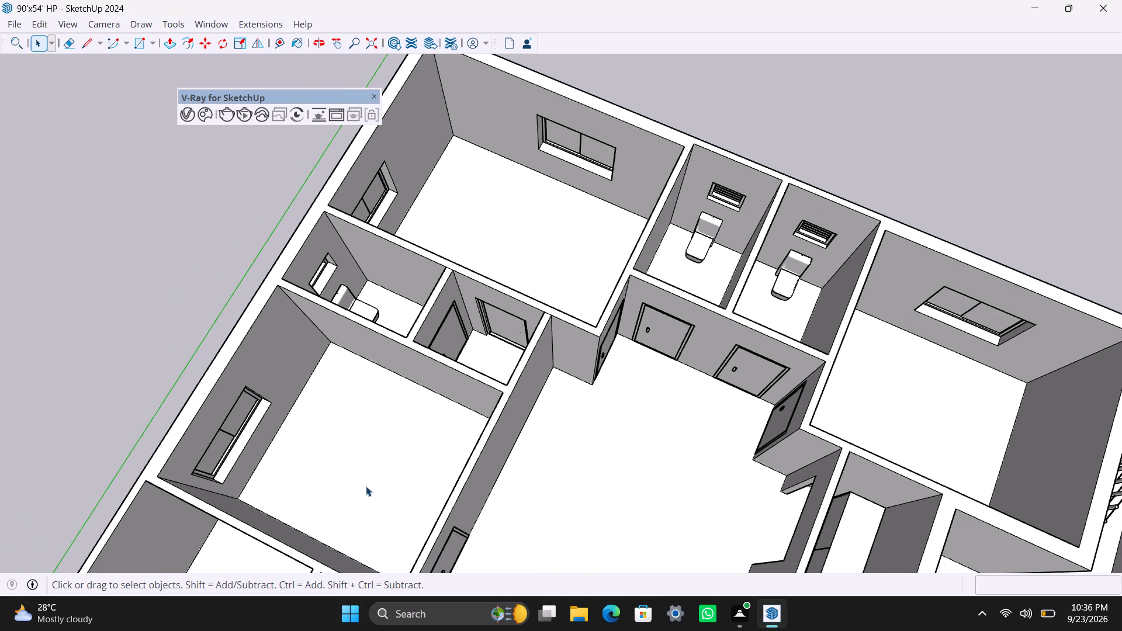
key("ctrl+s")
Shift the toilet in the rear bathroom beside the corner bedroom about 3" along the red axis, toward the adjoining bathroom.
scroll(402, 411, "up", 3)
middle_click_drag(404, 403, 362, 446)
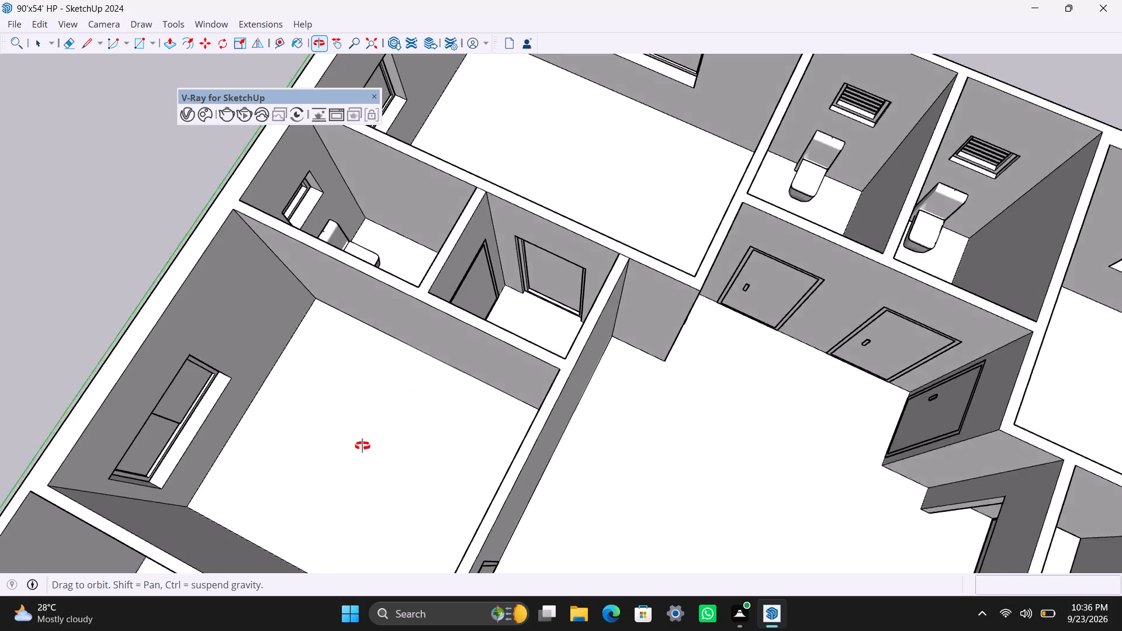
middle_click_drag(362, 446, 198, 453)
scroll(424, 335, "down", 5)
scroll(479, 325, "down", 5)
middle_click_drag(511, 398, 438, 403)
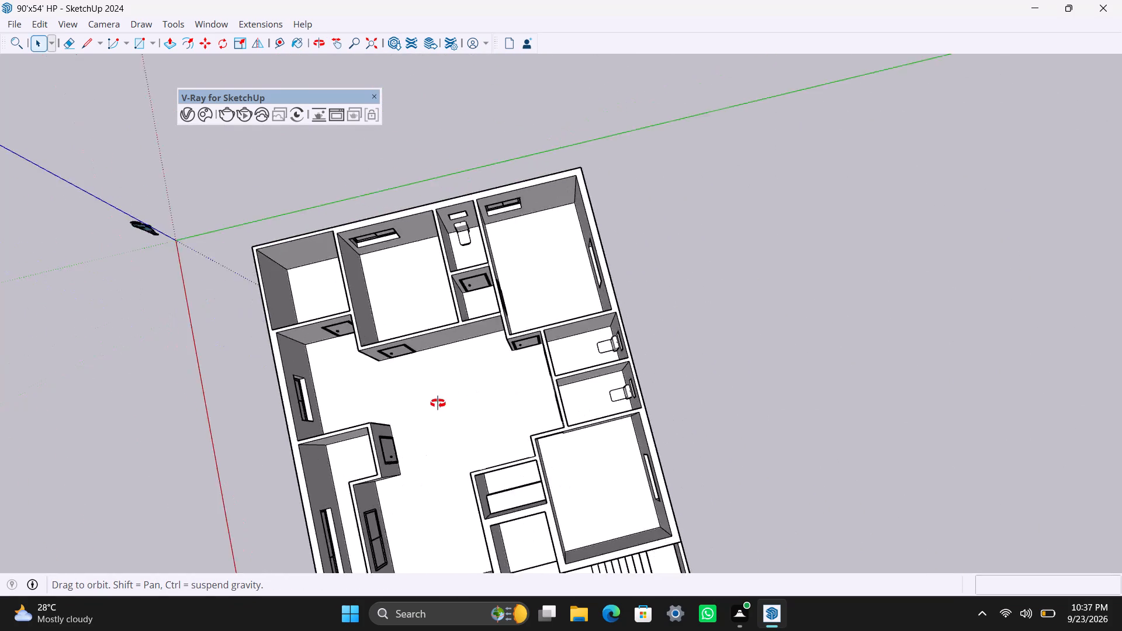
middle_click_drag(438, 403, 767, 381)
scroll(663, 315, "up", 6)
scroll(573, 273, "up", 3)
left_click(583, 278)
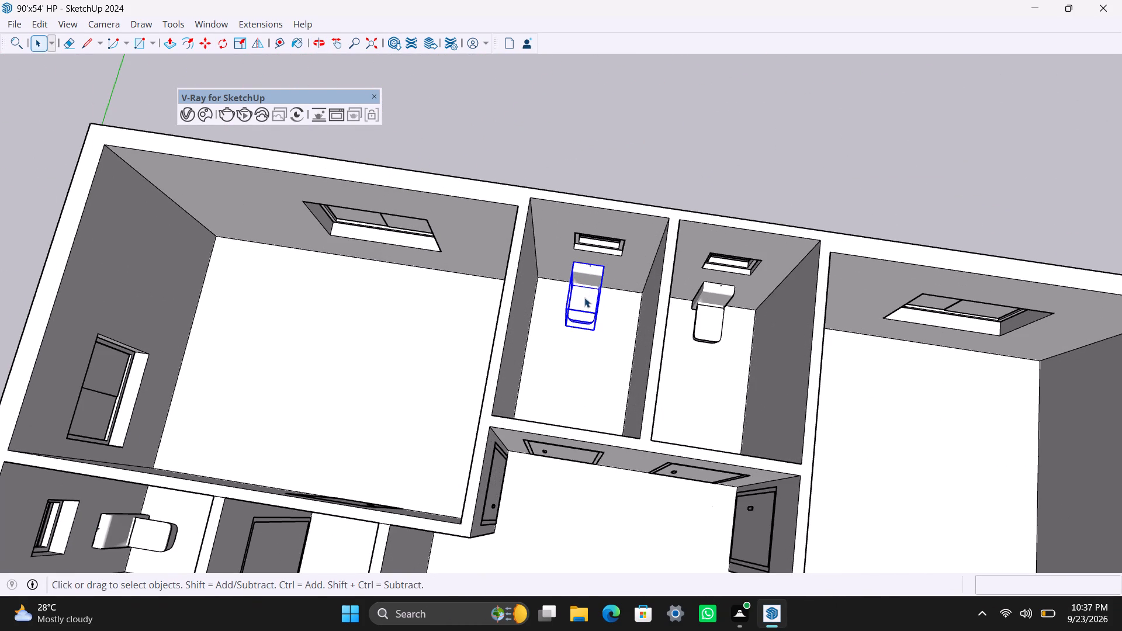
key("m")
left_click(595, 325)
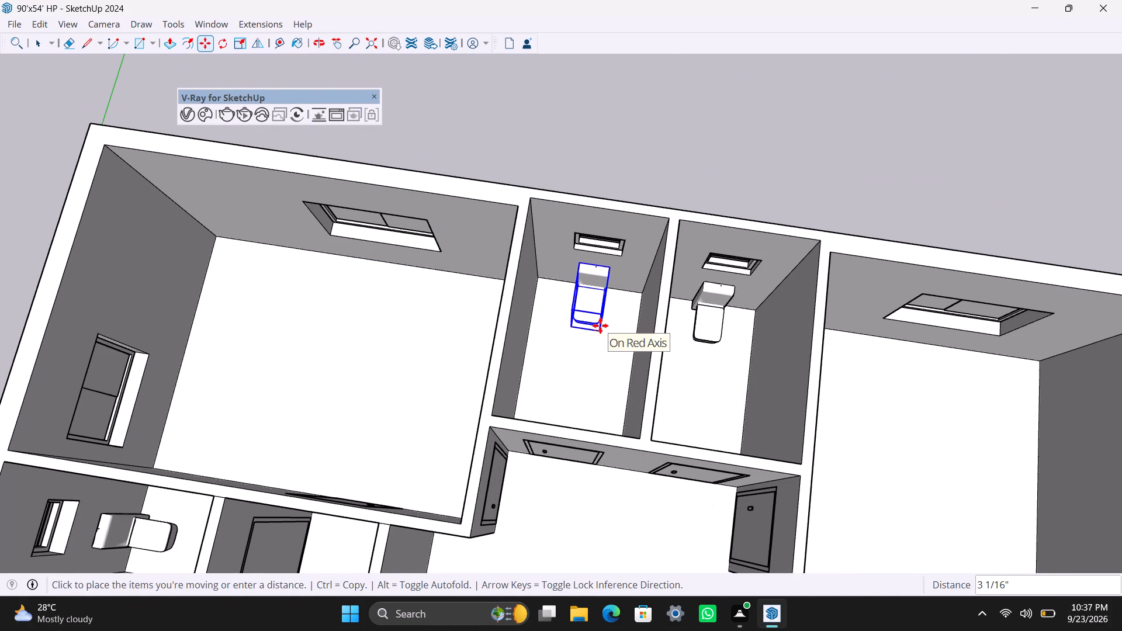
left_click(600, 325)
key("space")
Check the toilet in the other adjoining rear bathroom, clear the selection and save the model.
left_click(715, 342)
scroll(712, 337, "down", 2)
middle_click_drag(711, 335, 558, 348, "shift")
scroll(567, 349, "up", 4)
middle_click_drag(562, 352, 571, 330)
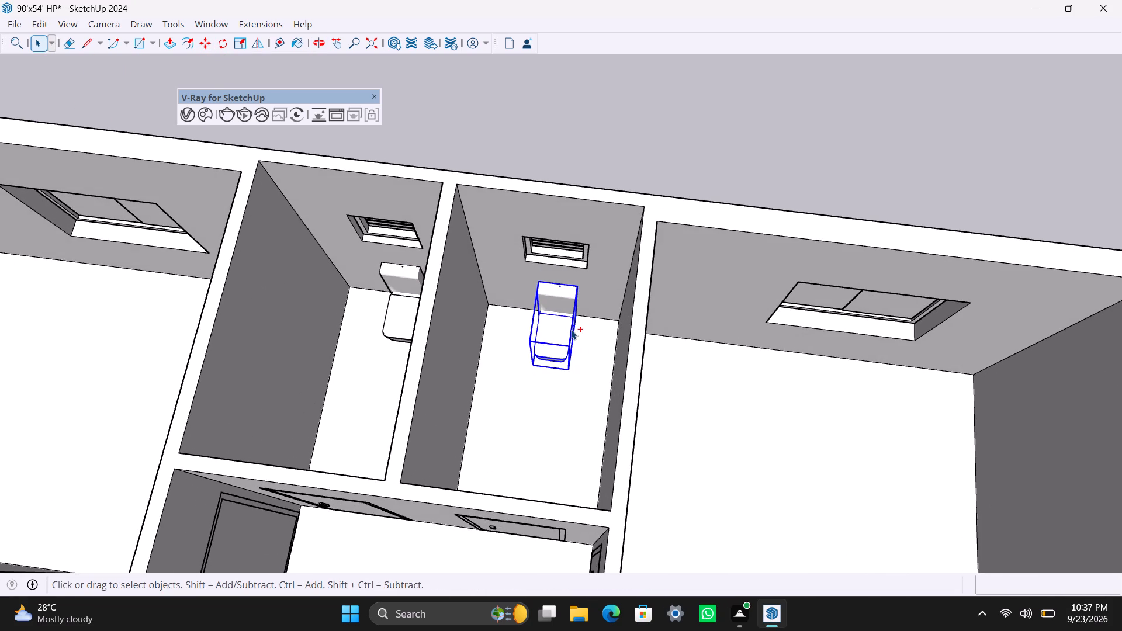
key("ctrl+s")
key("space")
left_click(617, 157)
scroll(545, 317, "down", 8)
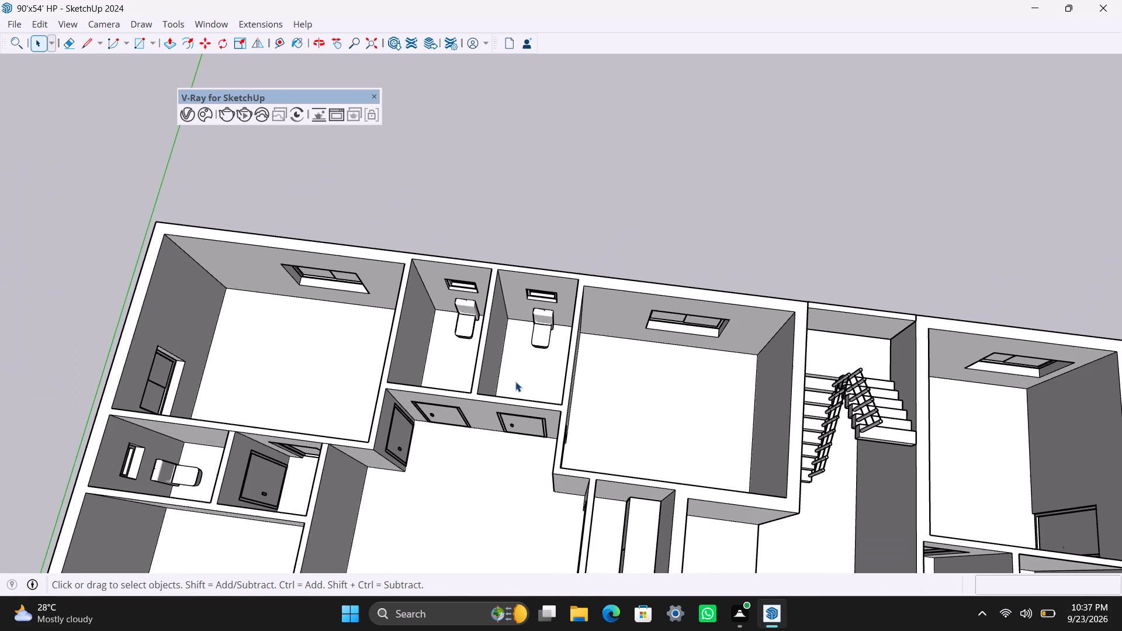
middle_click_drag(518, 383, 522, 317, "shift")
key("ctrl+s")
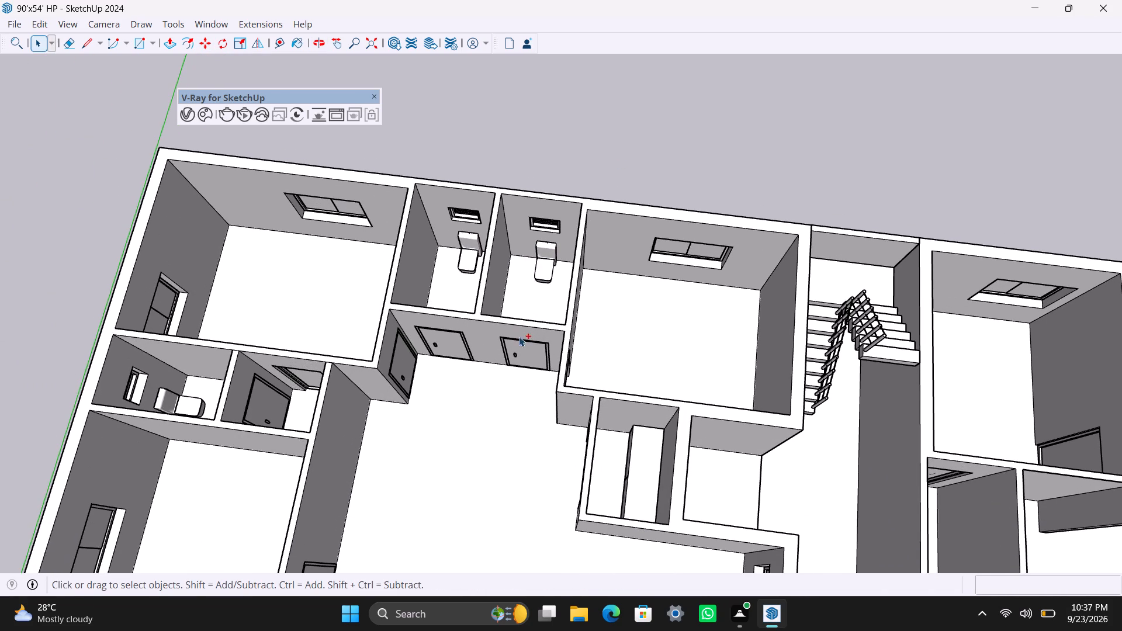
Check the whole floor plan of both apartments from above and save the model.
key("space")
scroll(515, 340, "down", 7)
middle_click_drag(494, 356, 493, 356, "shift")
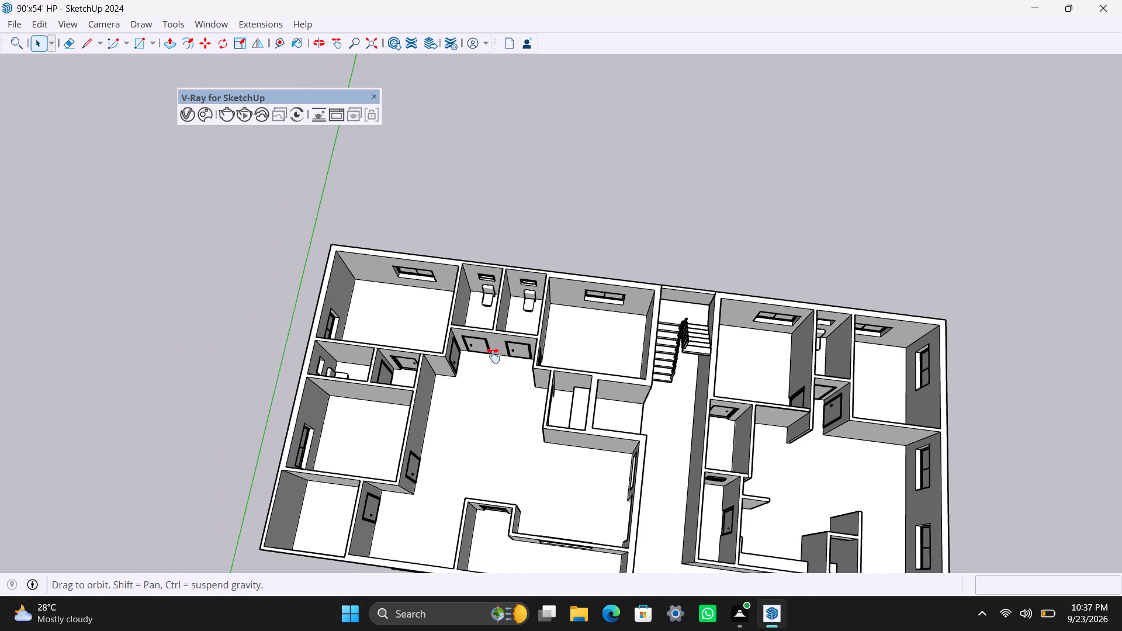
middle_click_drag(493, 356, 444, 279, "shift")
scroll(548, 387, "up", 1)
middle_click_drag(555, 394, 595, 398)
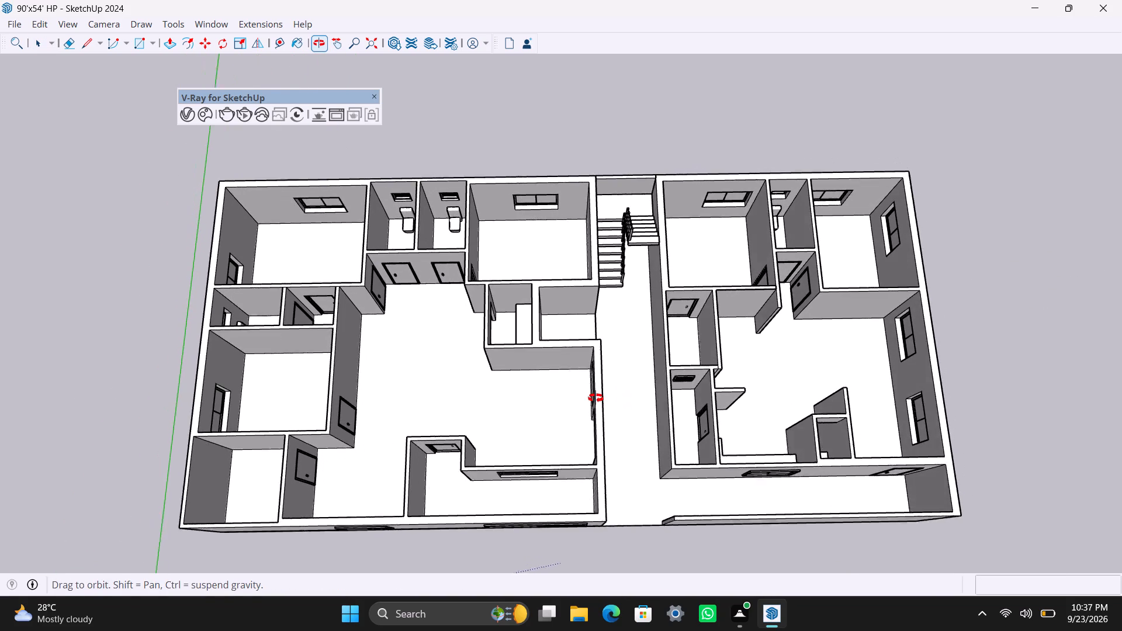
middle_click_drag(595, 398, 598, 398)
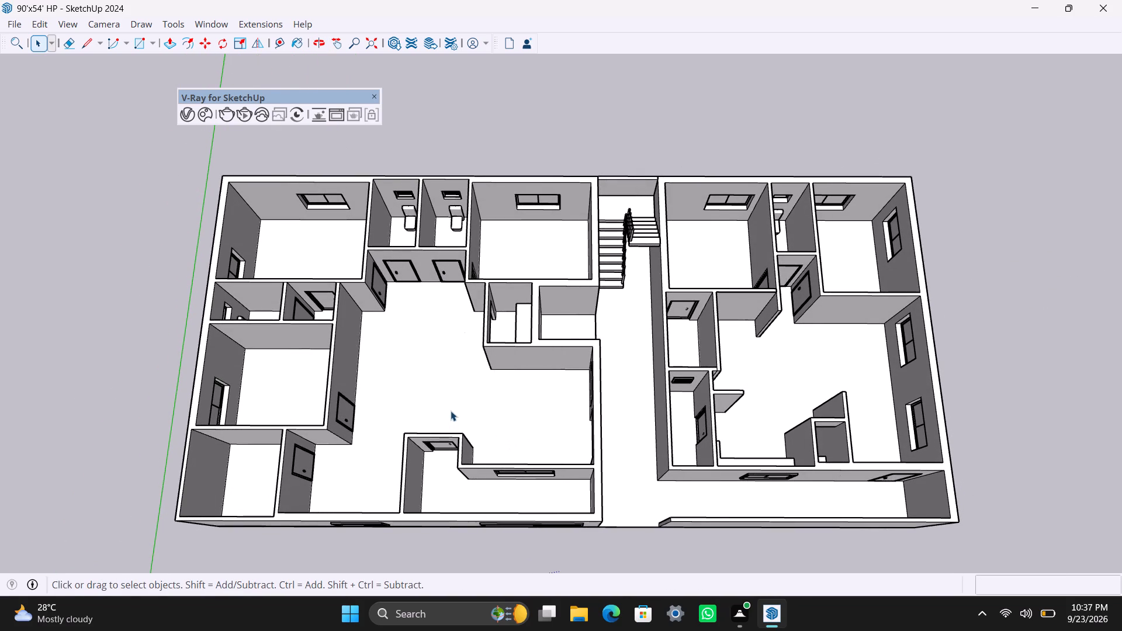
key("ctrl+s")
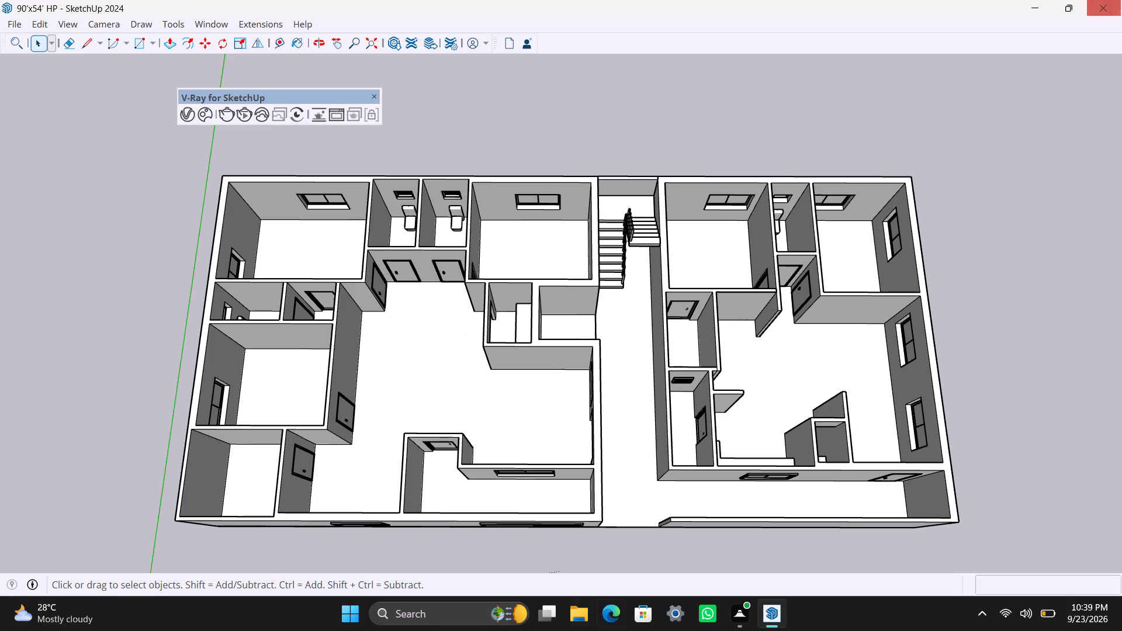
Copy the toilet from the smaller apartment's narrow rear bathroom about 21' 5" away, to the open space outside the building.
scroll(684, 339, "down", 3)
scroll(648, 427, "up", 3)
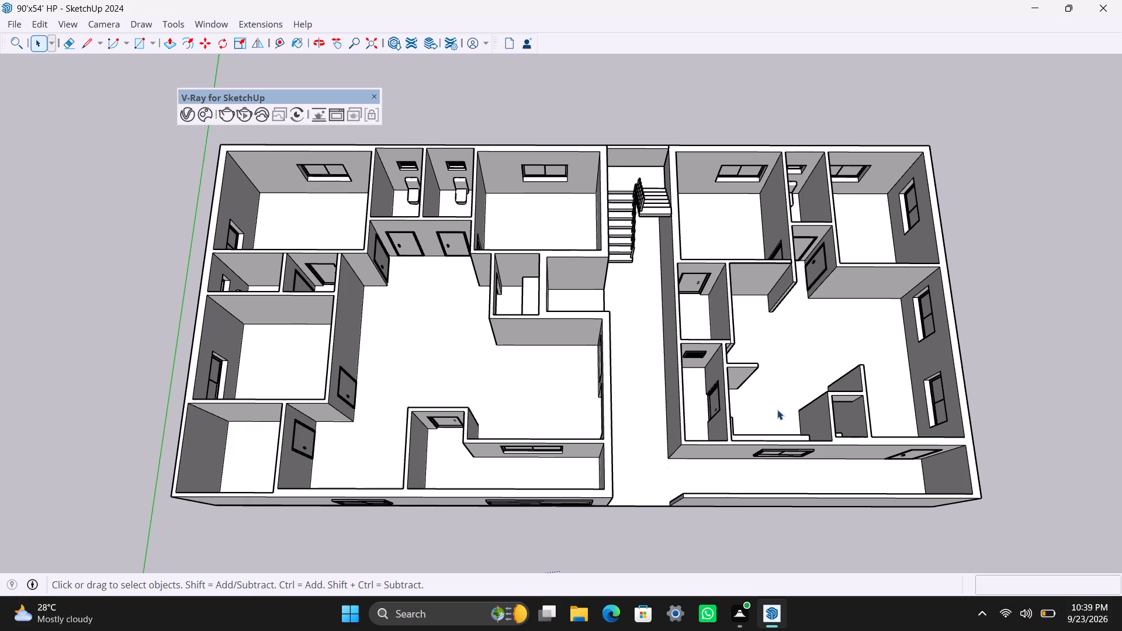
middle_click_drag(865, 445, 221, 370)
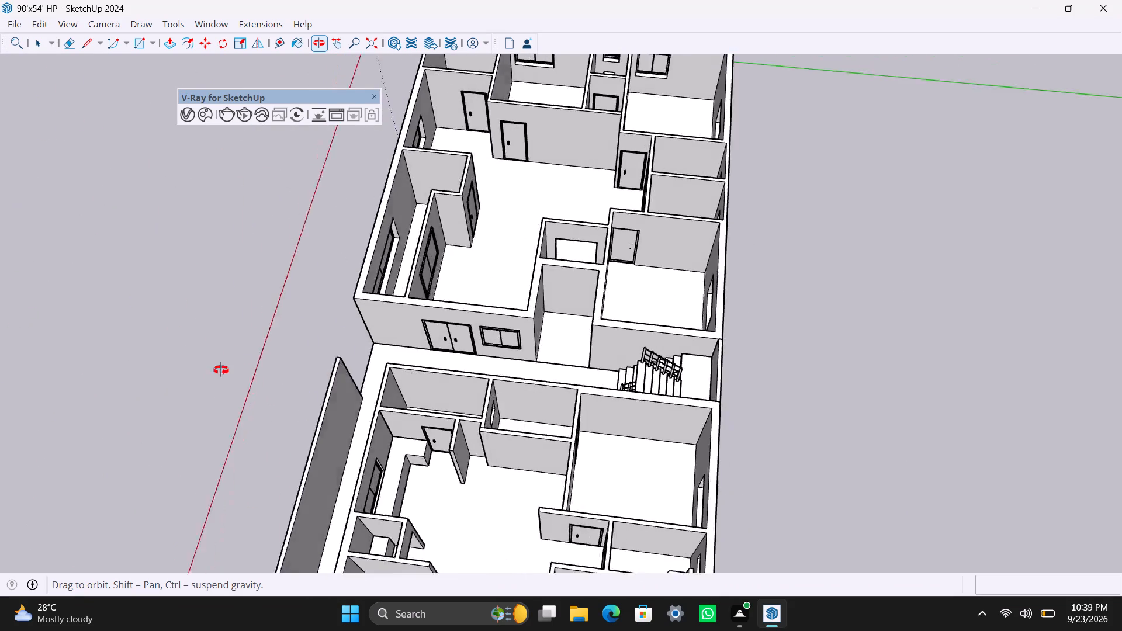
middle_click_drag(221, 370, 47, 341)
scroll(333, 310, "down", 4)
middle_click_drag(413, 388, 219, 457)
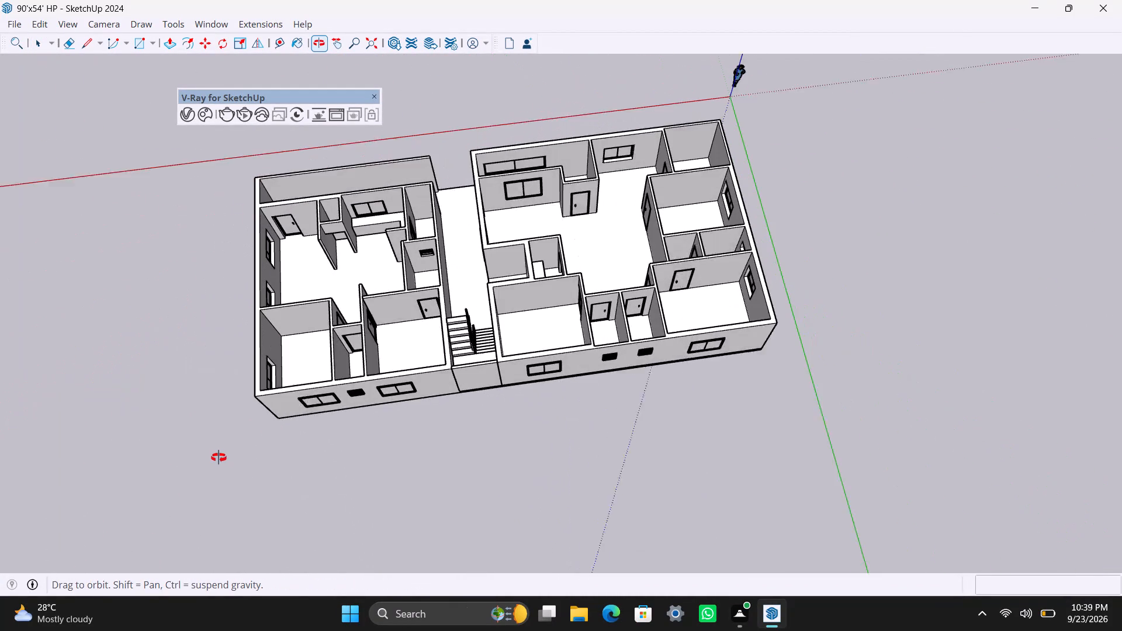
middle_click_drag(219, 457, 647, 382)
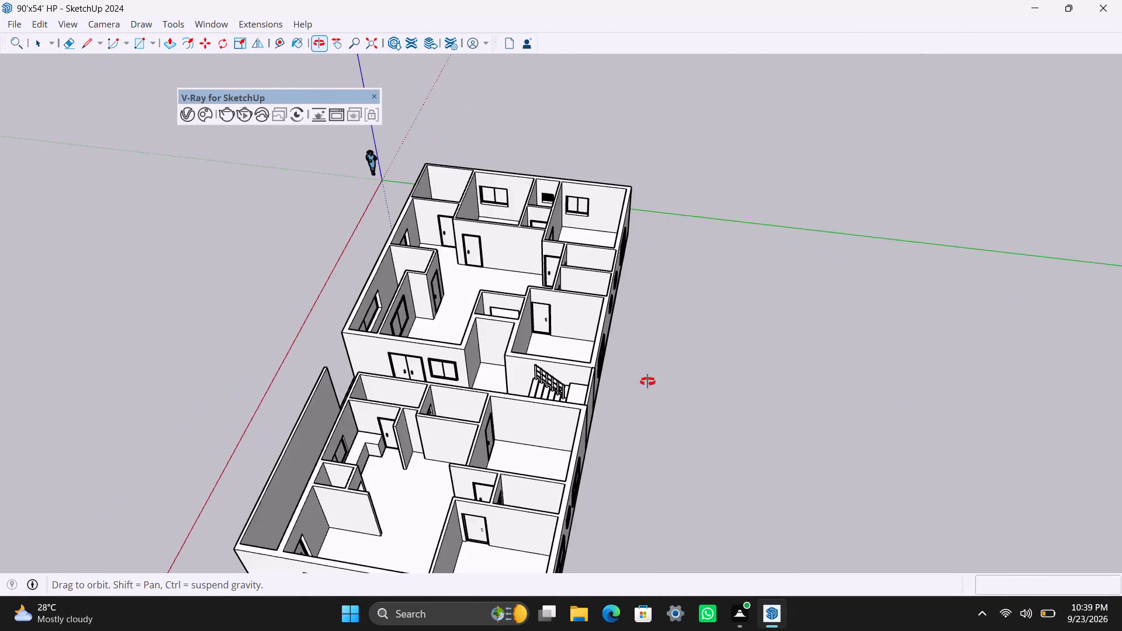
middle_click_drag(647, 382, 365, 501)
scroll(362, 453, "up", 7)
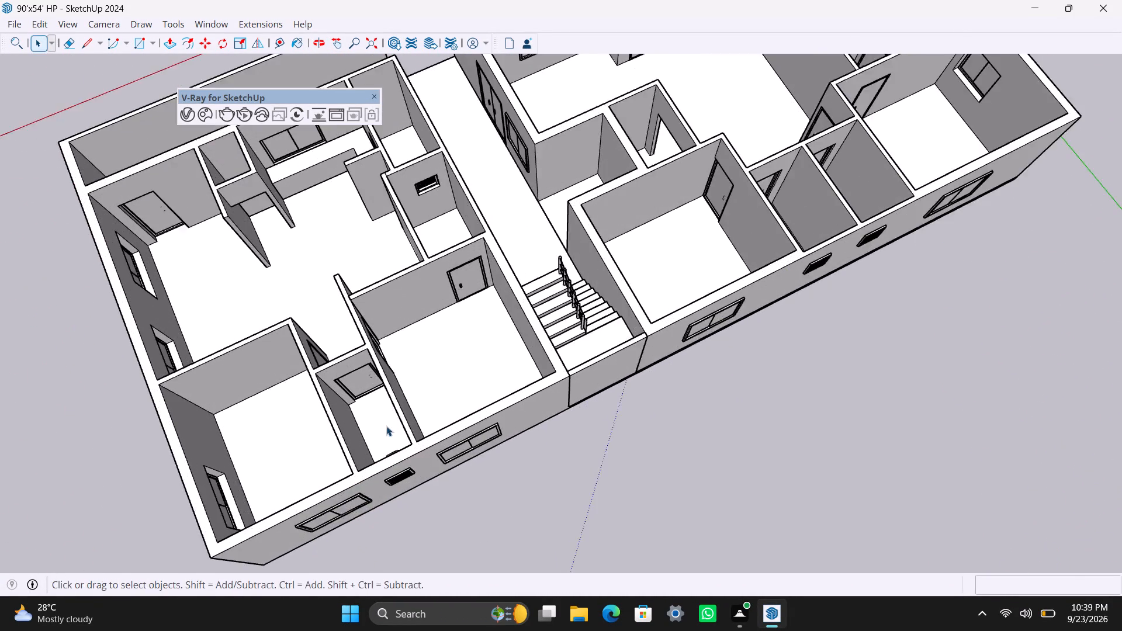
middle_click_drag(408, 442, 319, 489)
scroll(444, 345, "down", 3)
middle_click_drag(456, 400, 410, 401)
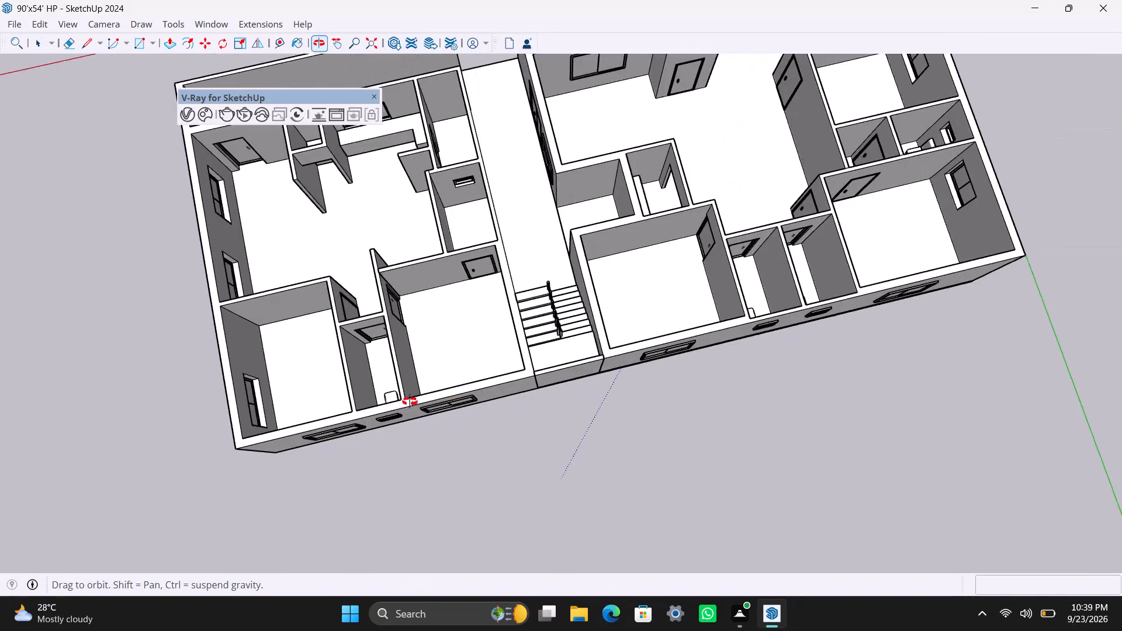
middle_click_drag(410, 401, 372, 401)
scroll(365, 360, "up", 2)
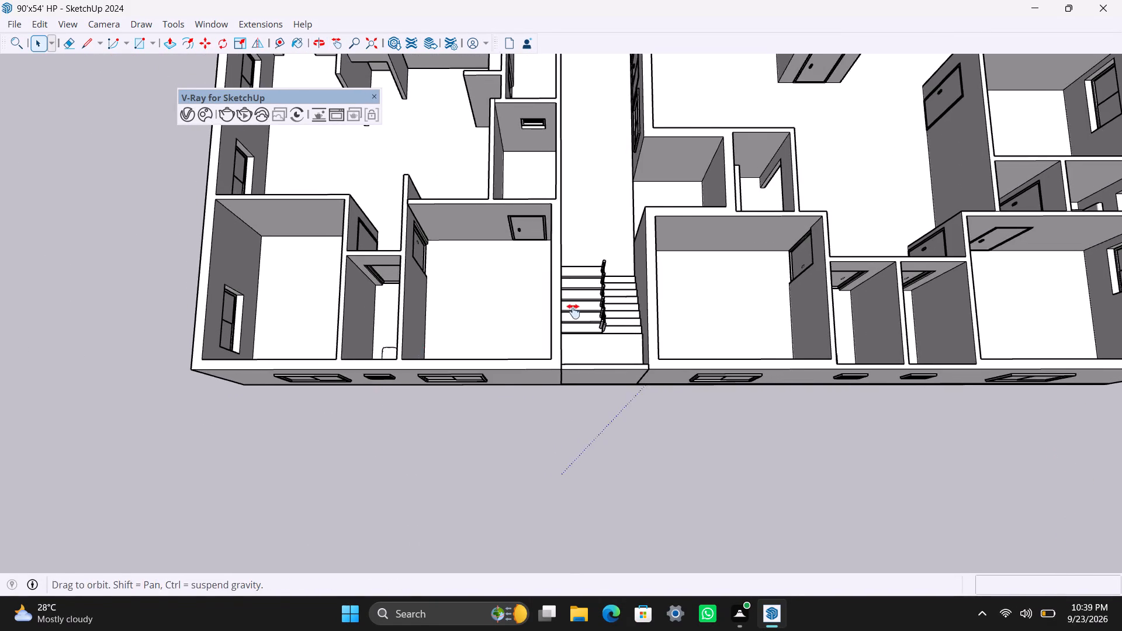
scroll(470, 301, "down", 2)
middle_click_drag(465, 321, 453, 431)
scroll(458, 414, "down", 1)
scroll(503, 306, "up", 2)
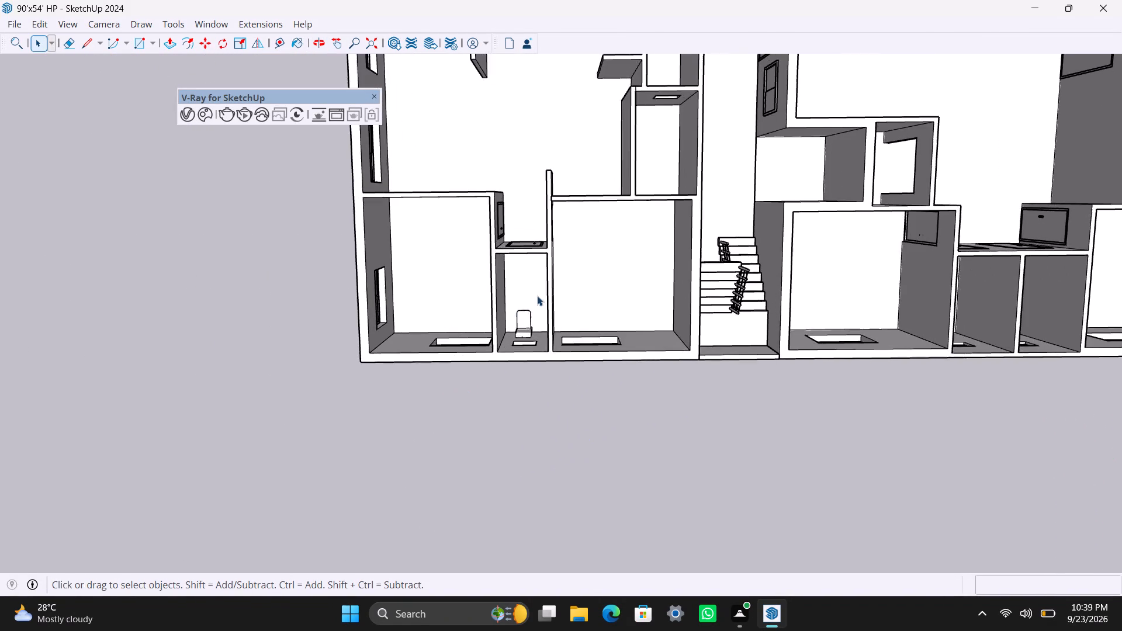
scroll(519, 310, "up", 2)
left_click(521, 323)
key("m")
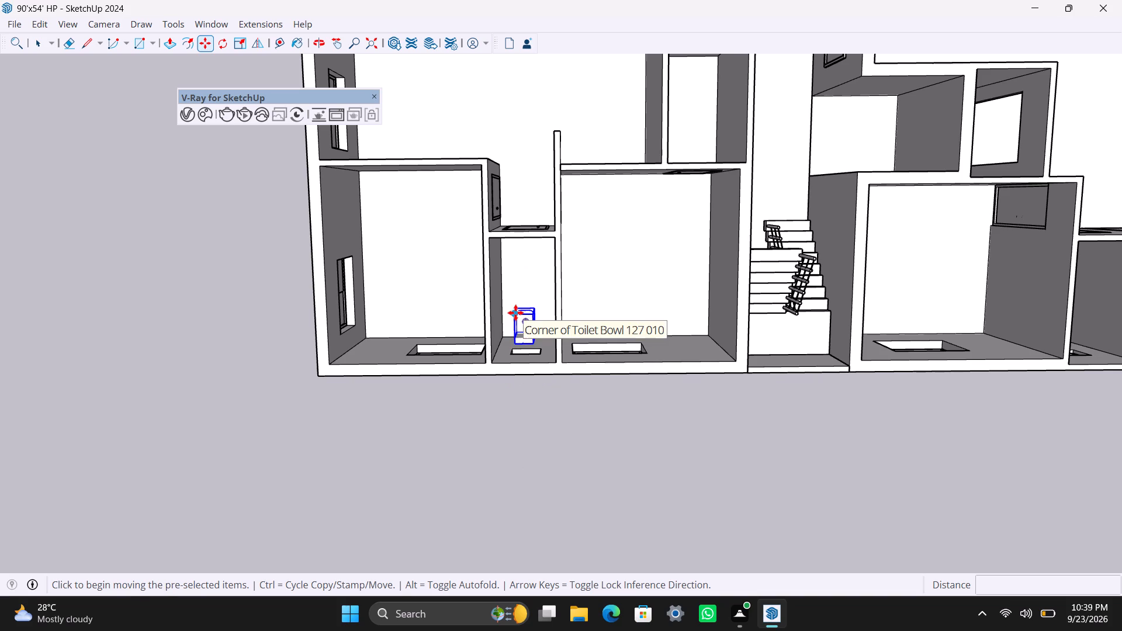
left_click(515, 313)
left_click(214, 307)
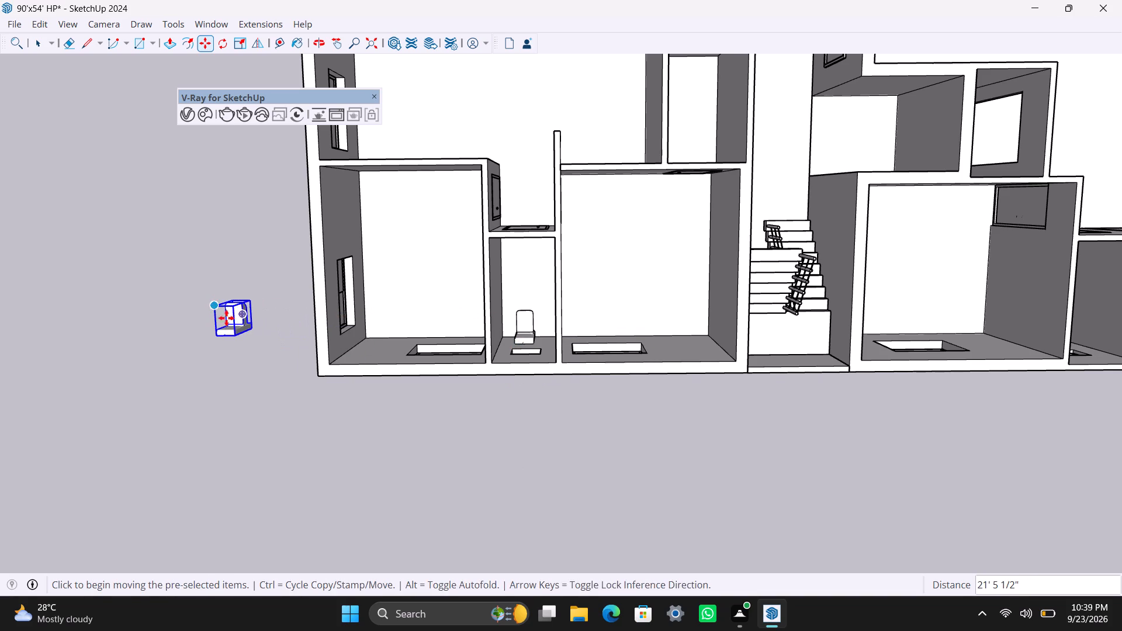
key("space")
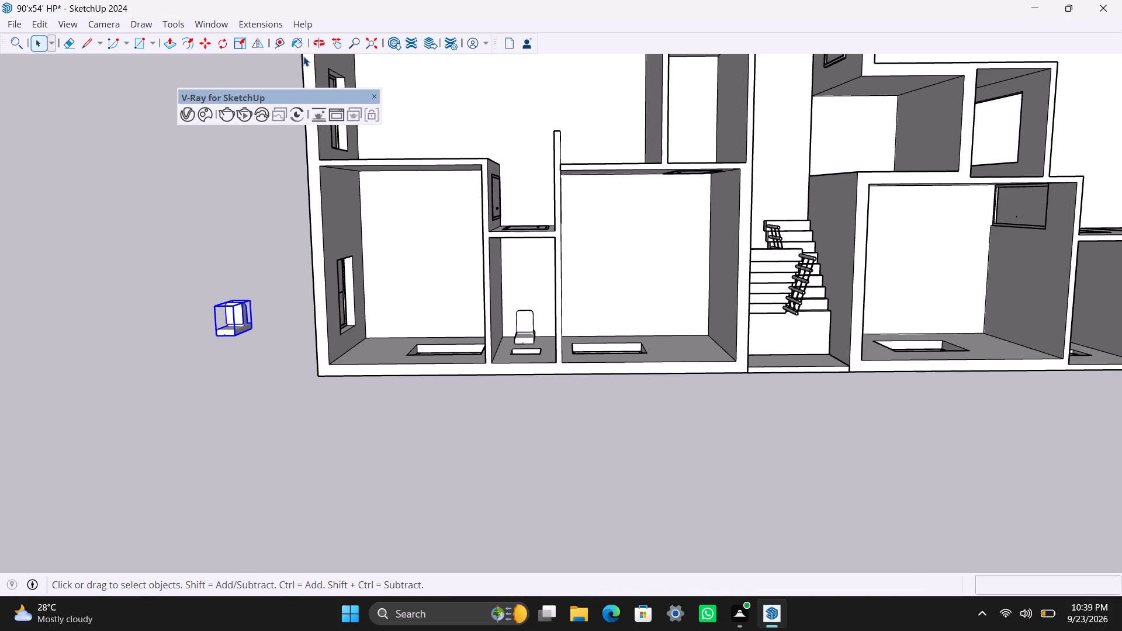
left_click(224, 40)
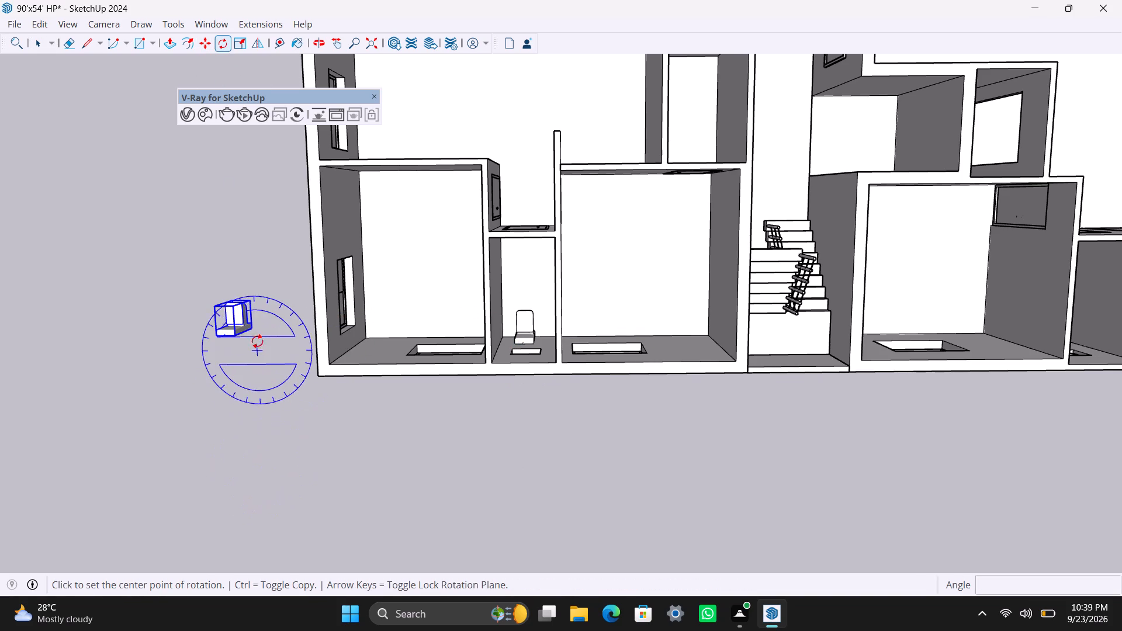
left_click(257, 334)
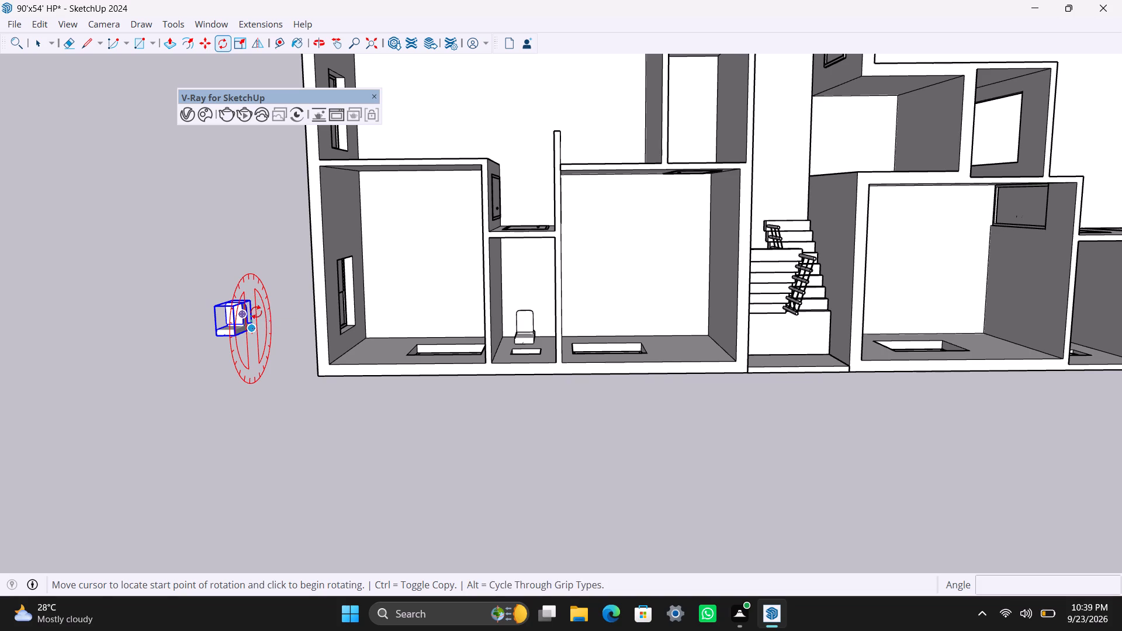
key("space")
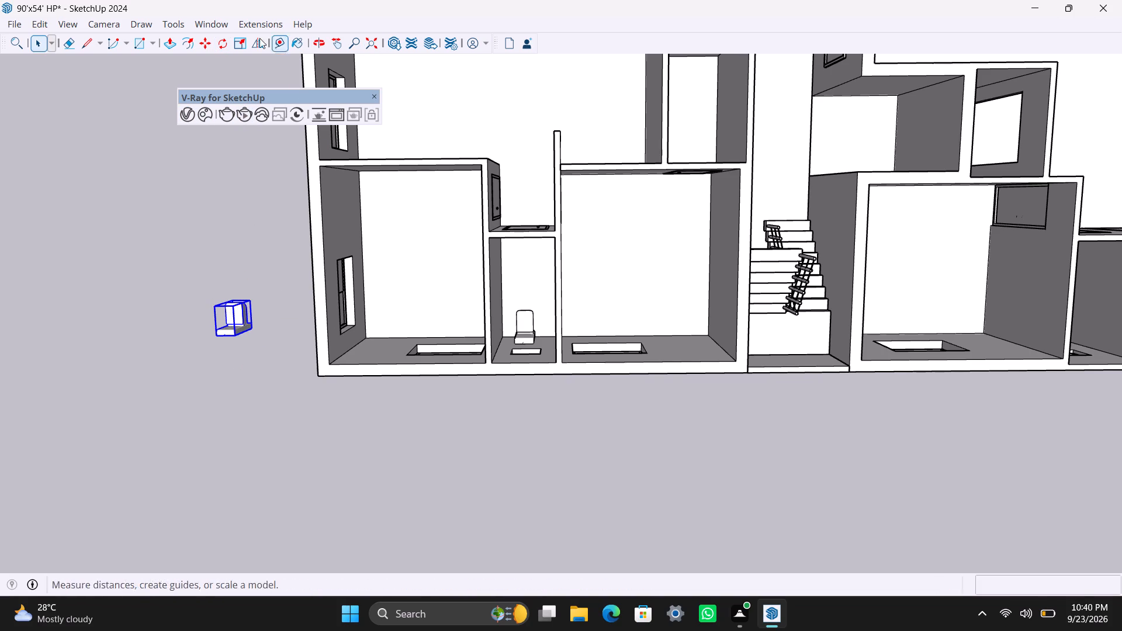
Rotate the copied toilet outside the building 180° about the vertical axis.
left_click(220, 43)
left_click(255, 333)
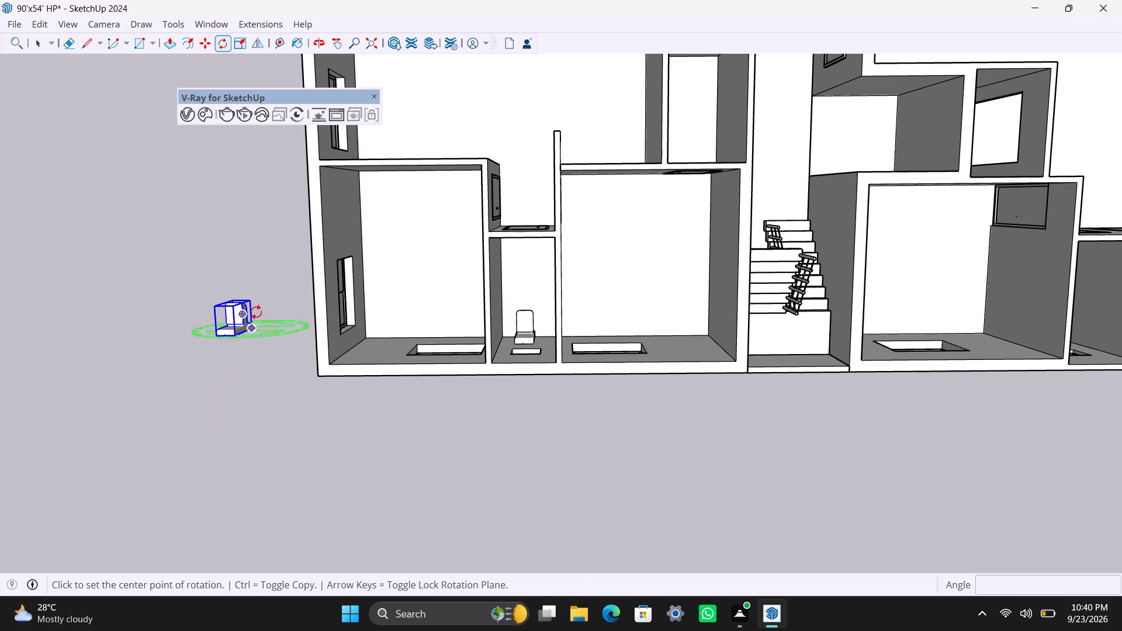
left_click(252, 301)
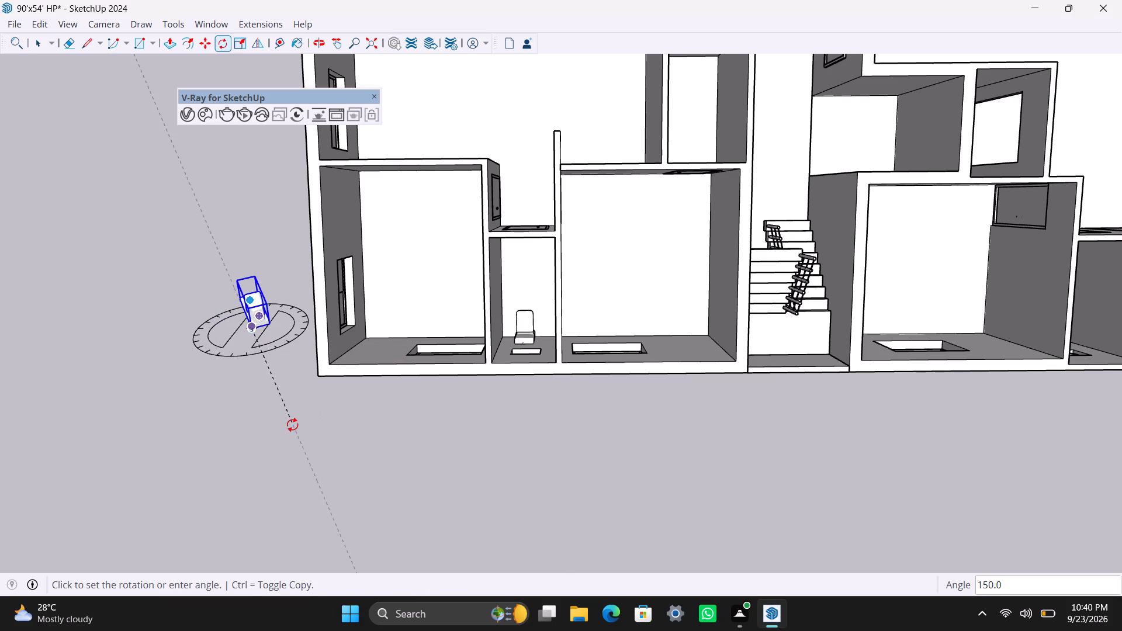
key("Escape")
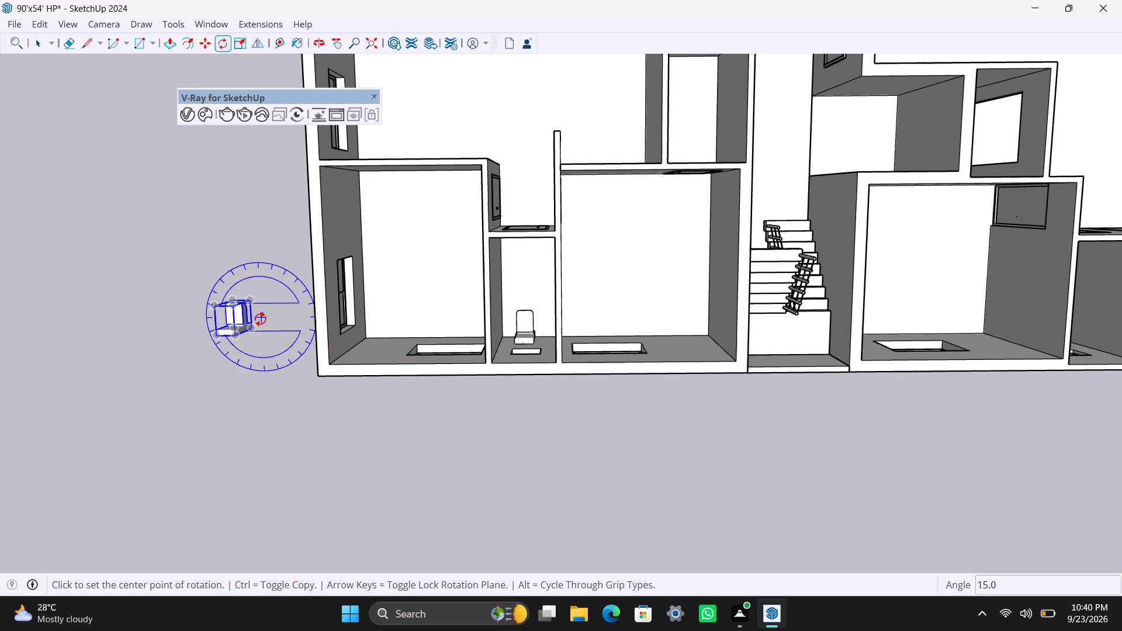
left_click(258, 321)
left_click(258, 299)
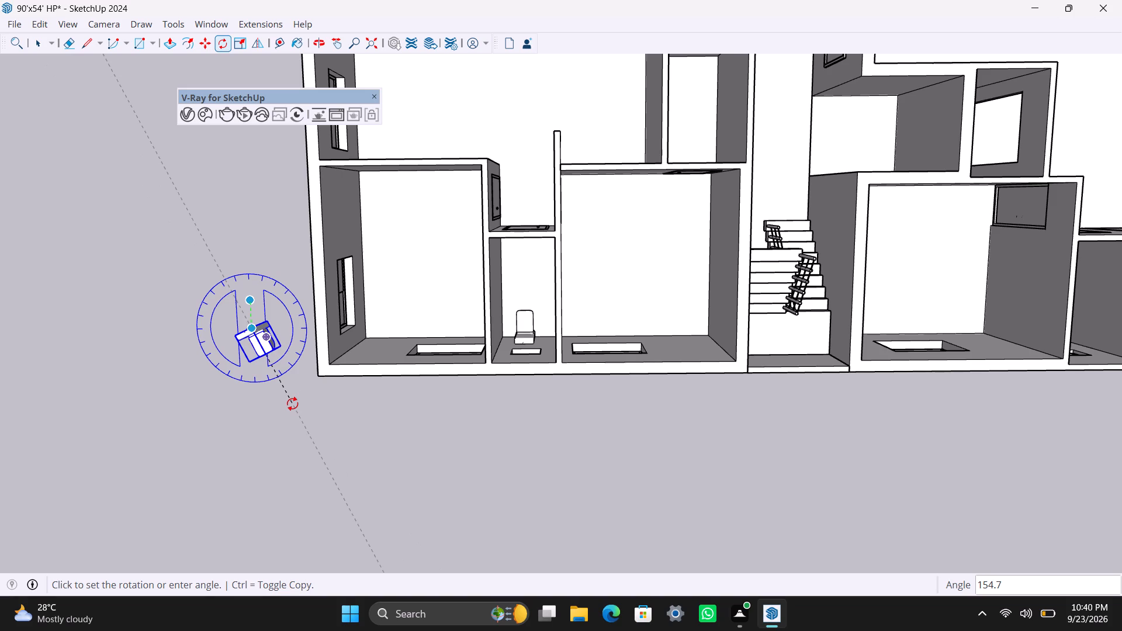
type("180")
key("Return")
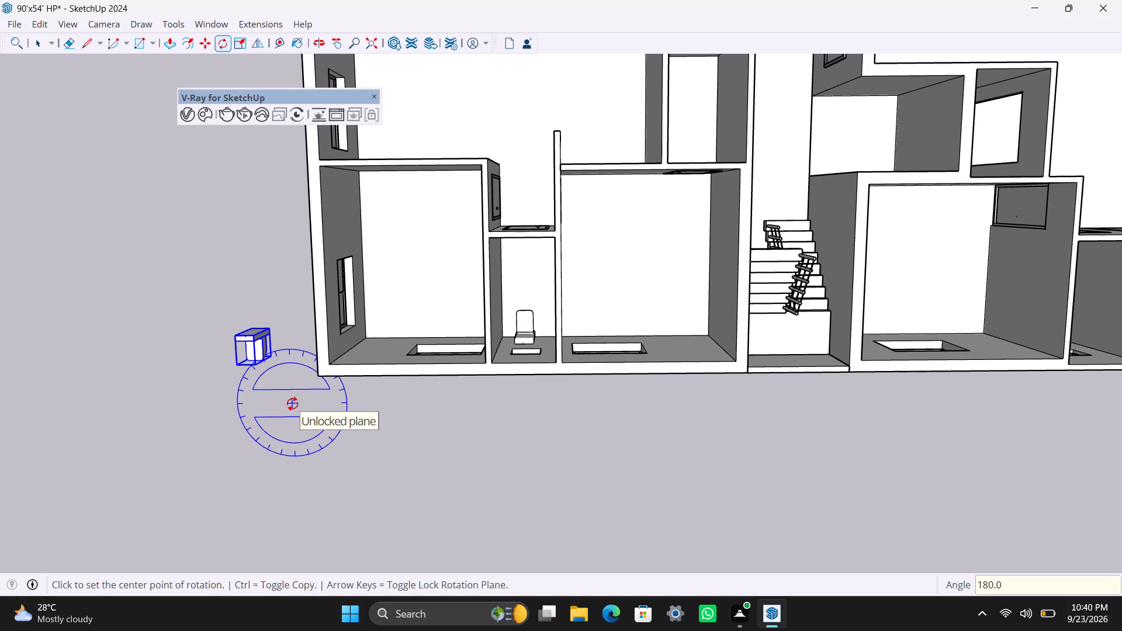
key("space")
Move the rotated toilet about 37' 6" into the smaller apartment's bathroom beside the central passage, below its small window, and save the model.
key("m")
left_click(272, 360)
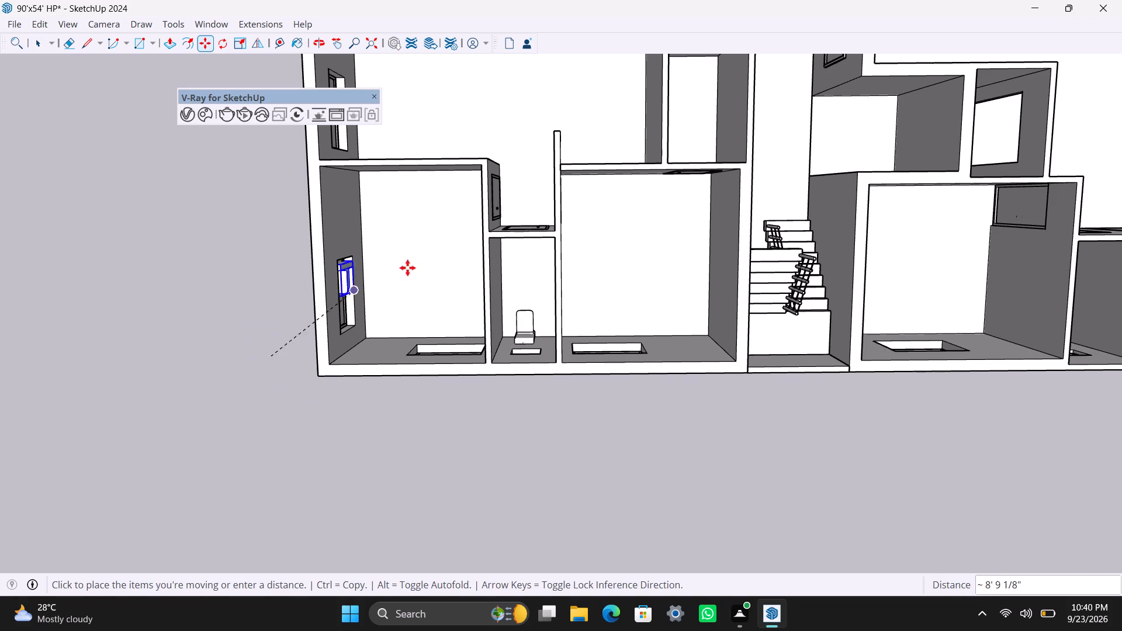
scroll(601, 99, "down", 8)
middle_click_drag(600, 106, 457, 345, "shift")
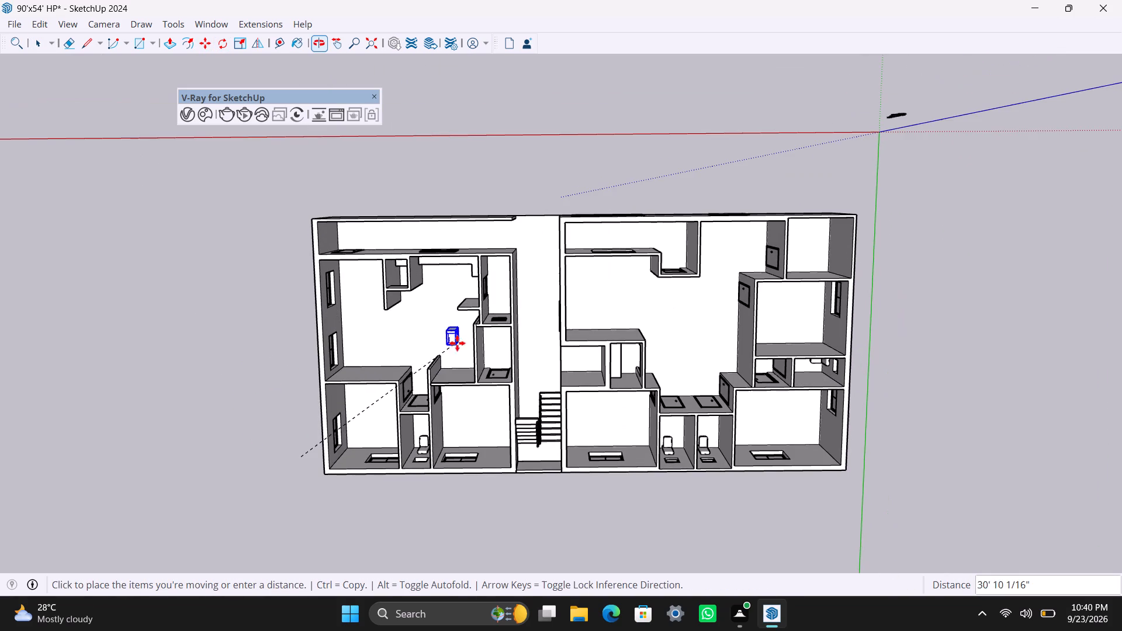
scroll(498, 292, "up", 3)
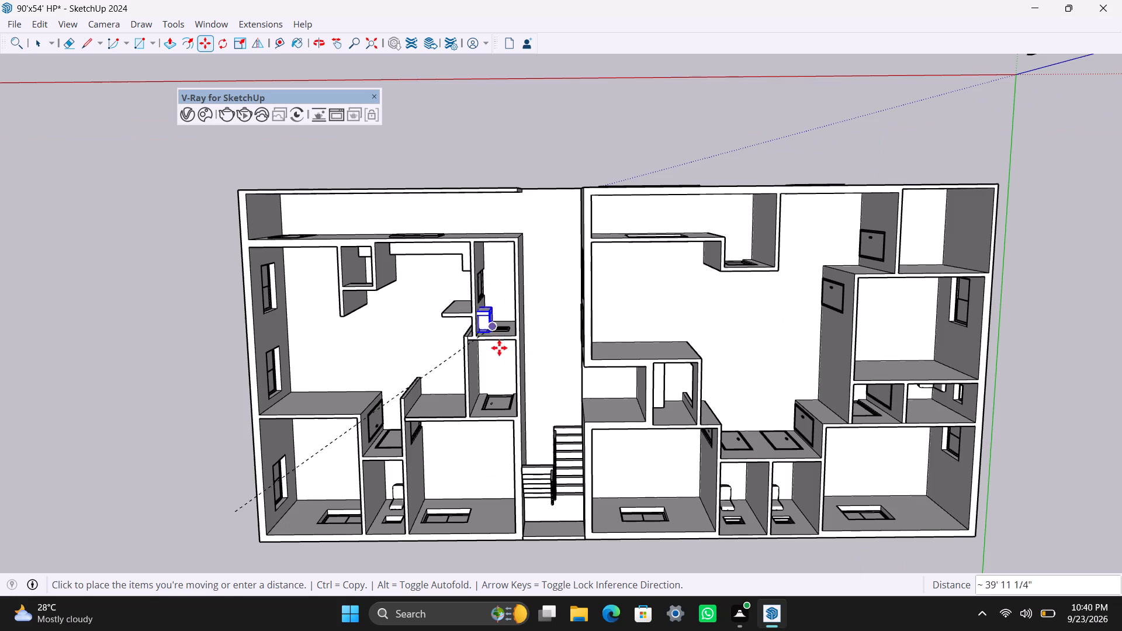
scroll(508, 364, "up", 2)
middle_click_drag(507, 368, 517, 261)
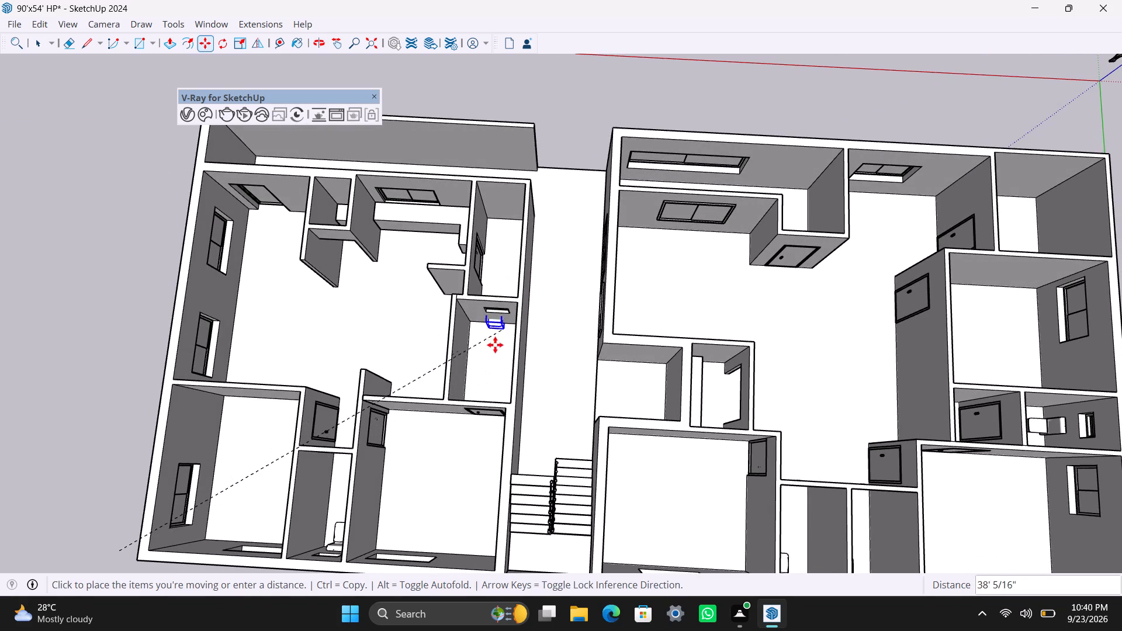
scroll(507, 346, "up", 5)
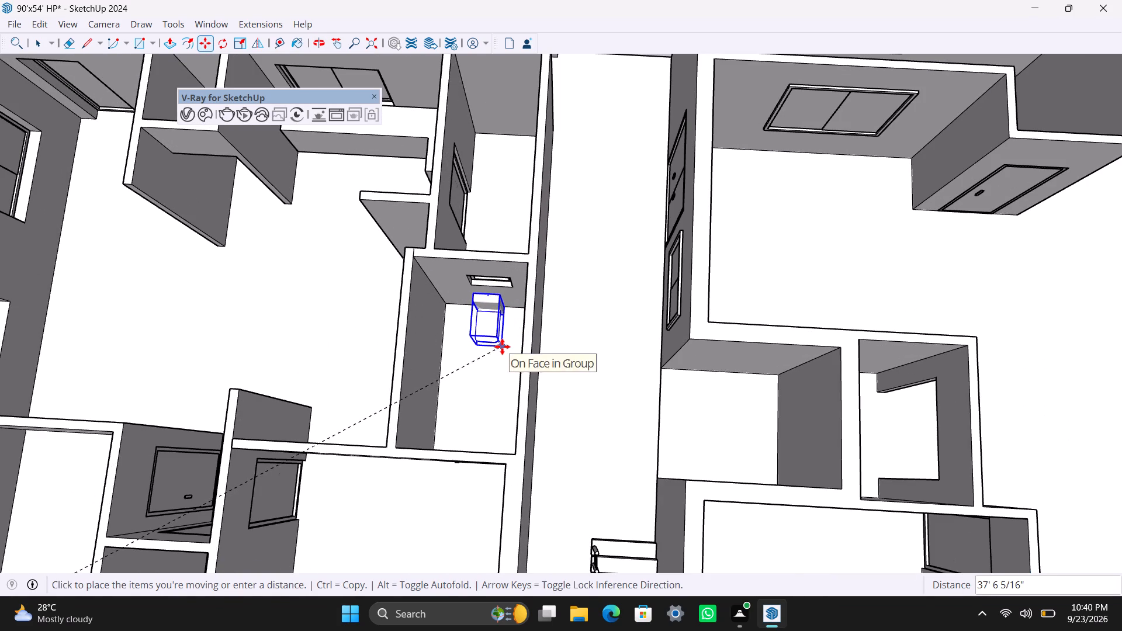
left_click(502, 346)
key("space")
scroll(486, 358, "down", 2)
key("ctrl+s")
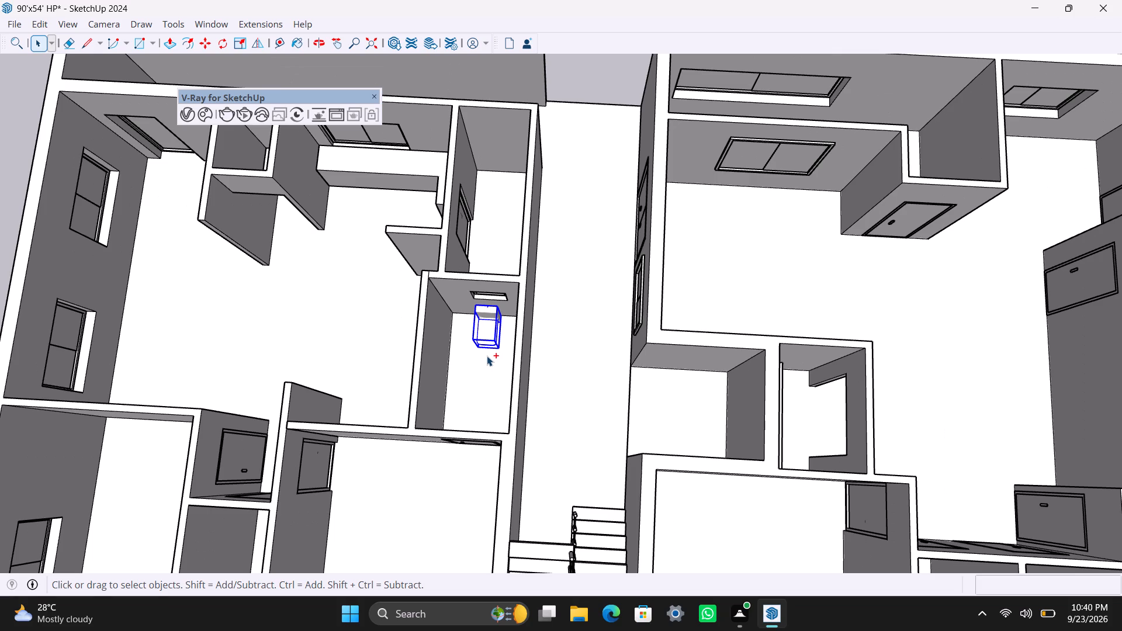
key("space")
Examine the smaller apartment's rooms and both its bathrooms from several sides.
scroll(495, 358, "down", 10)
middle_click_drag(500, 407, 580, 389)
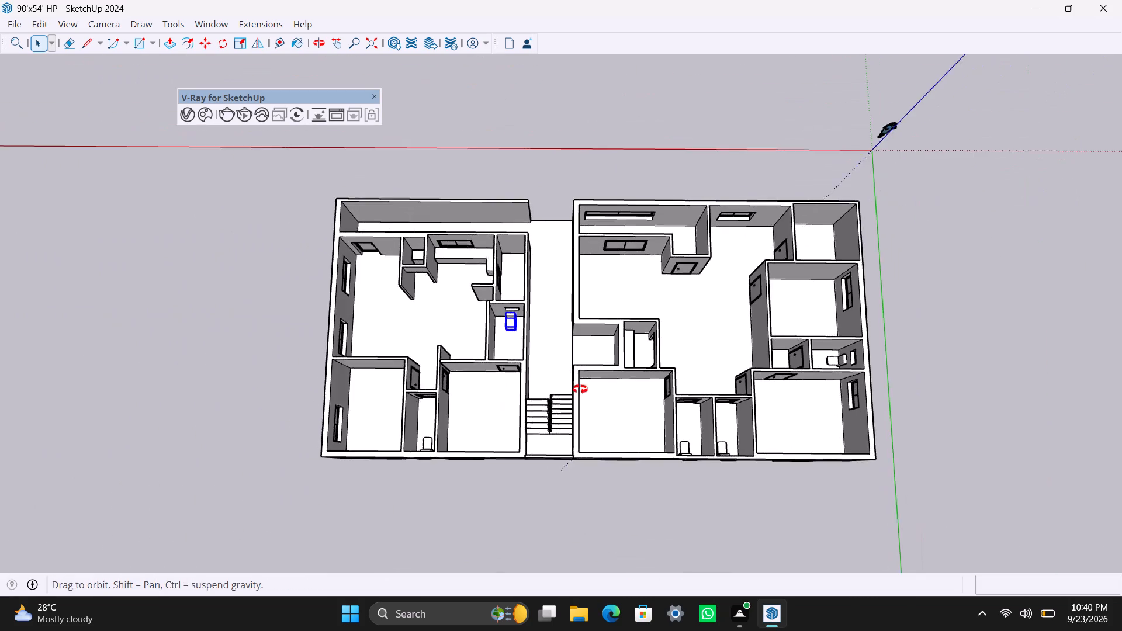
middle_click_drag(580, 389, 584, 389)
scroll(511, 409, "up", 3)
middle_click_drag(423, 450, 782, 301)
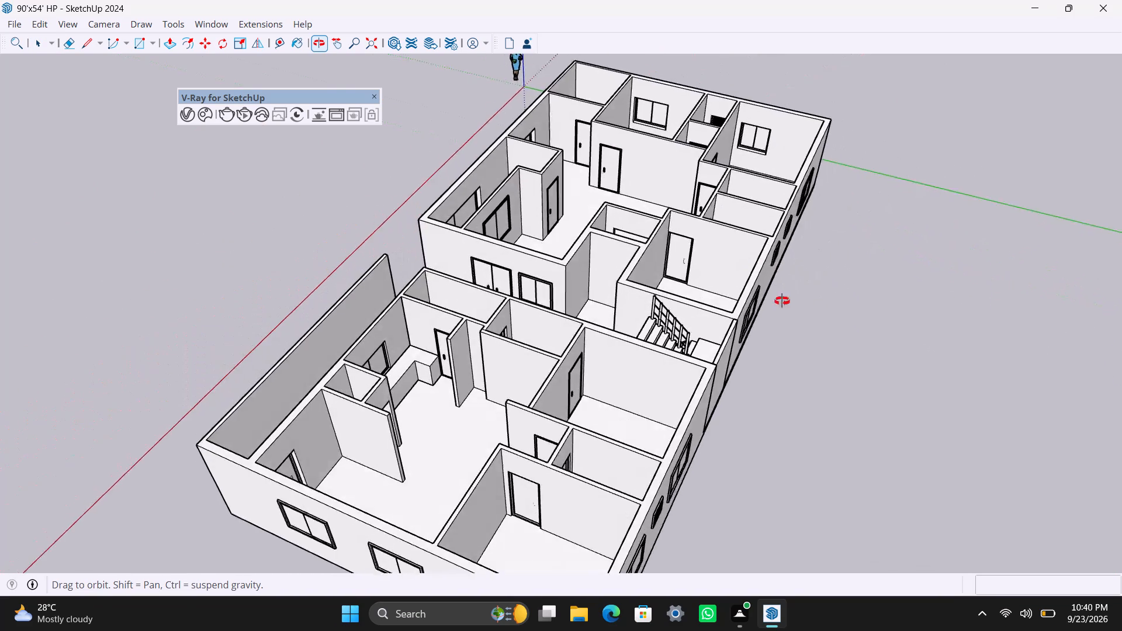
middle_click_drag(782, 301, 775, 325)
scroll(489, 415, "up", 3)
middle_click_drag(480, 422, 508, 297)
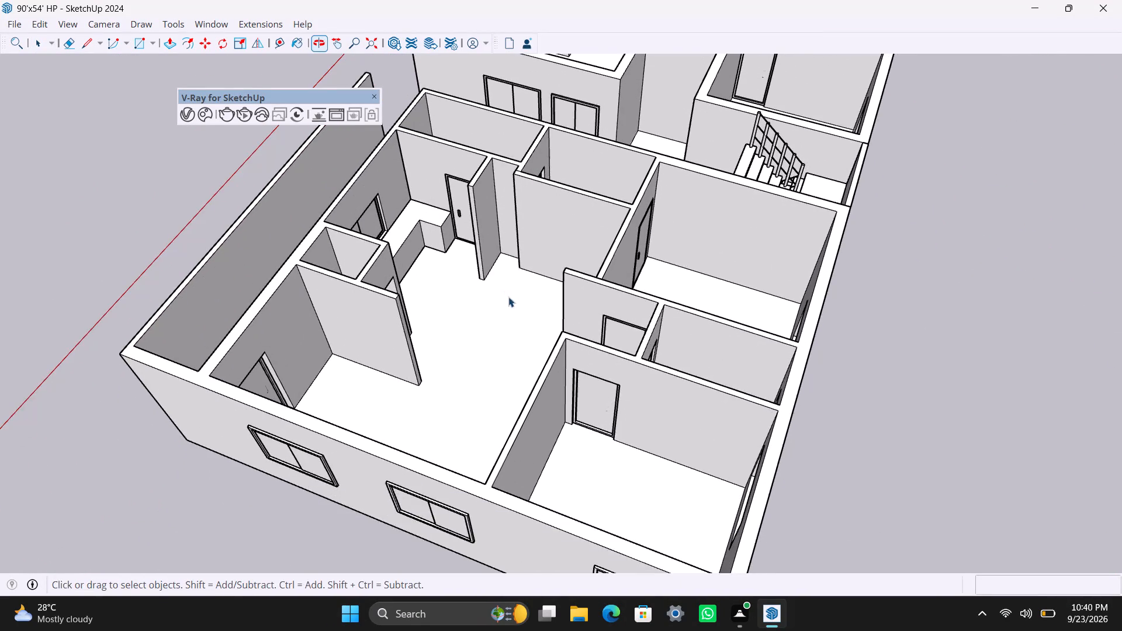
scroll(515, 279, "down", 5)
middle_click_drag(552, 328, 88, 308)
scroll(501, 284, "up", 1)
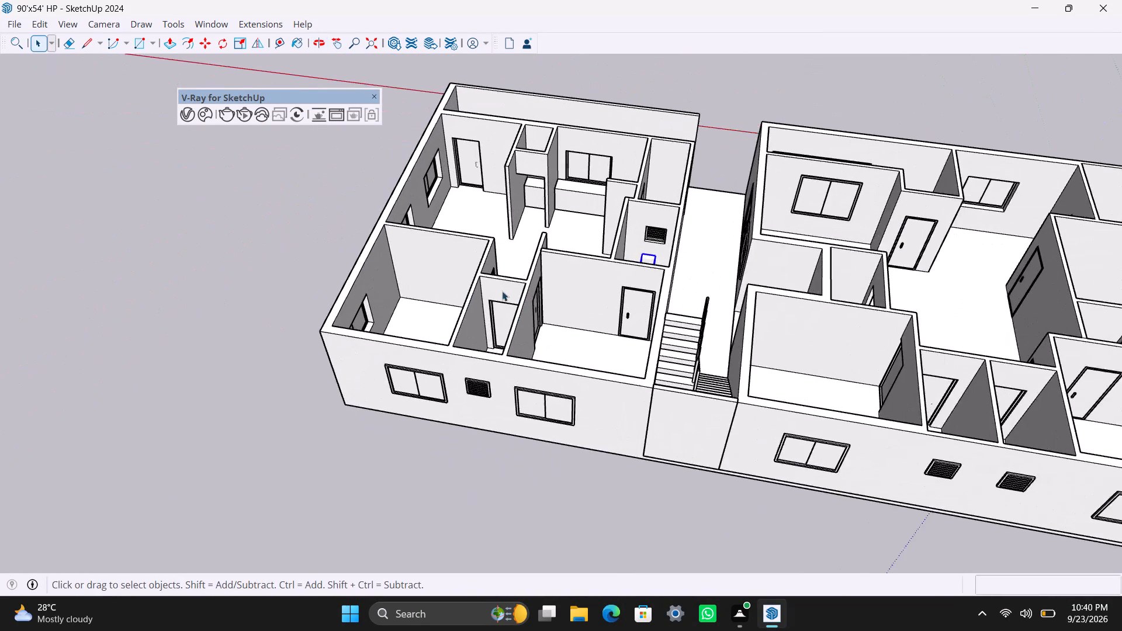
scroll(502, 291, "up", 2)
middle_click_drag(542, 349, 634, 419)
scroll(624, 358, "down", 4)
middle_click_drag(595, 339, 408, 365)
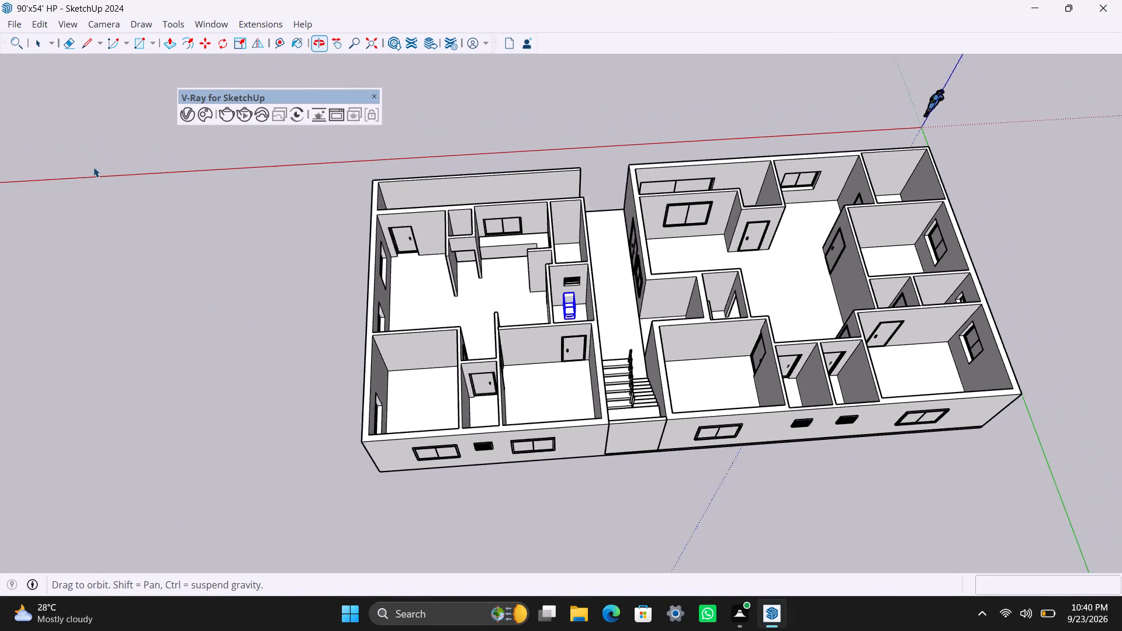
Replace the toilets search in the Chaos Cosmos Browser with a search for "dining table".
left_click(209, 108)
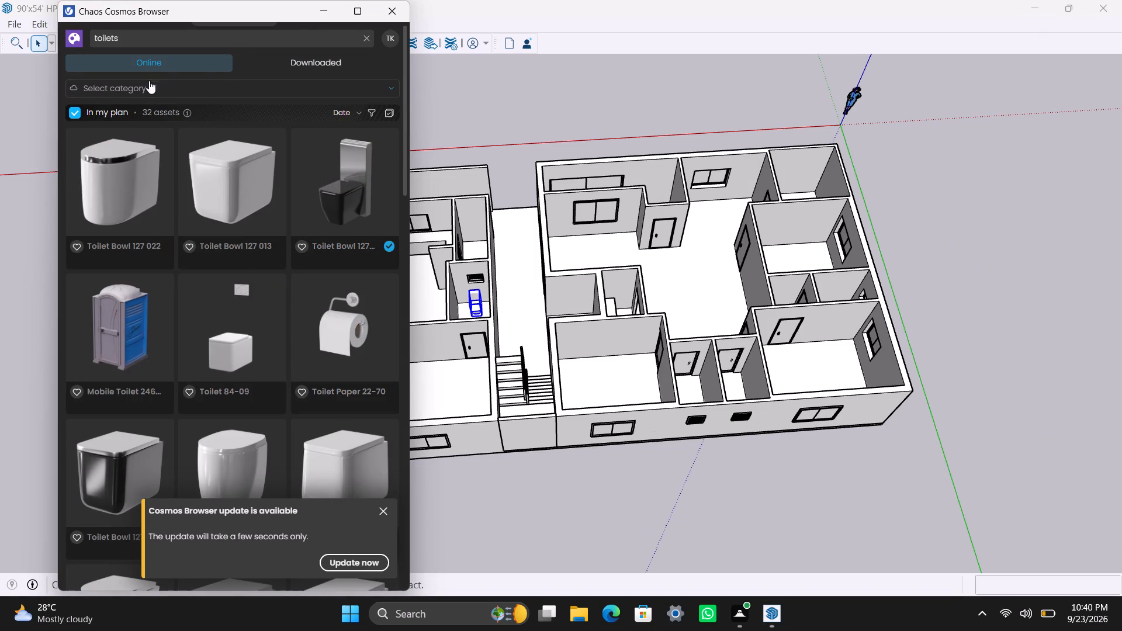
left_click_drag(148, 38, 89, 47)
left_click(286, 85)
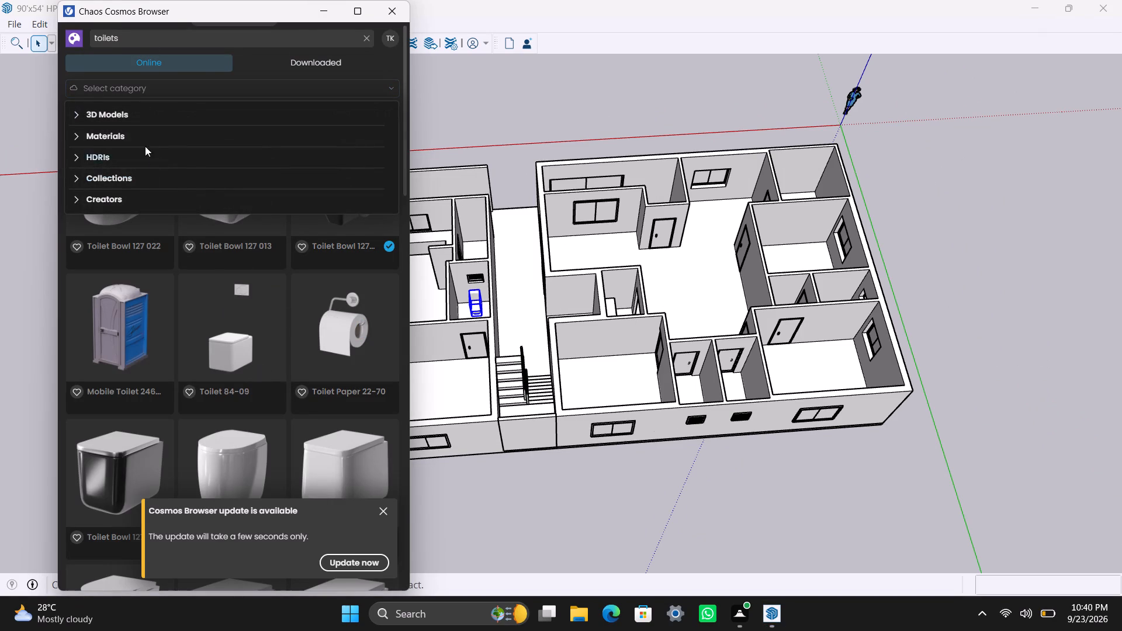
left_click(133, 37)
left_click_drag(133, 37, 109, 41)
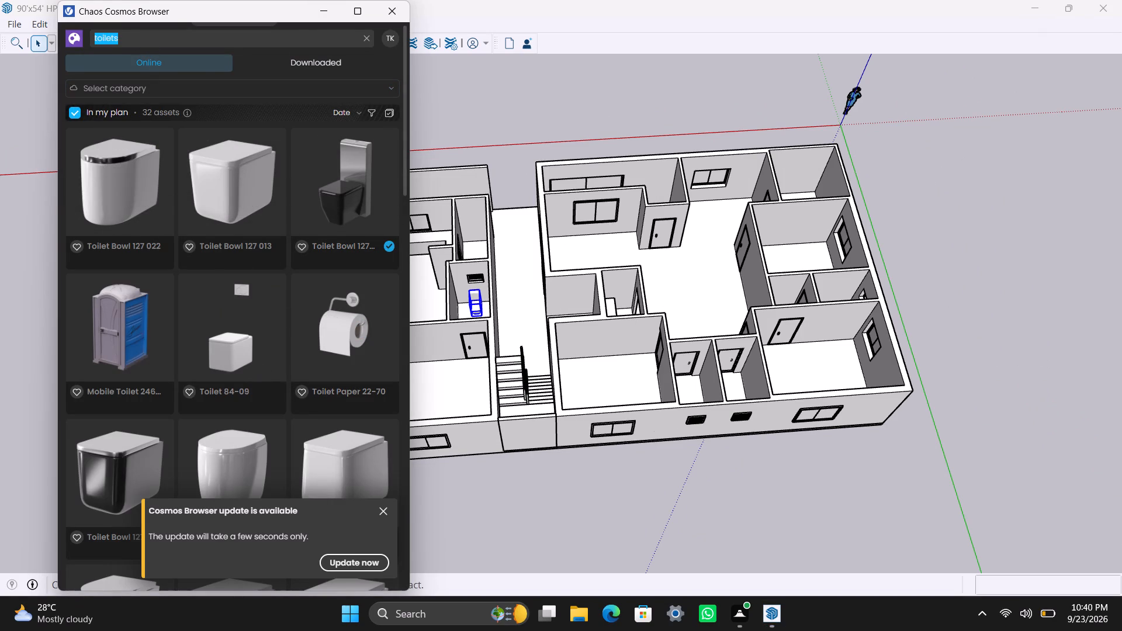
left_click_drag(109, 41, 108, 43)
left_click(161, 33)
left_click(174, 43)
left_click(365, 36)
left_click(261, 42)
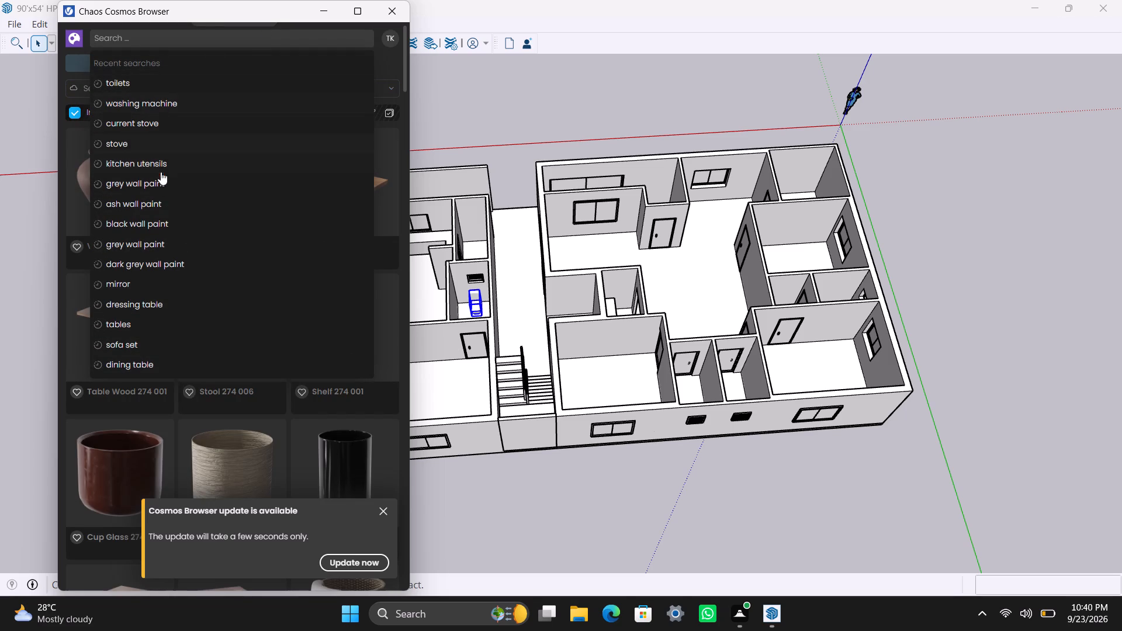
left_click(148, 364)
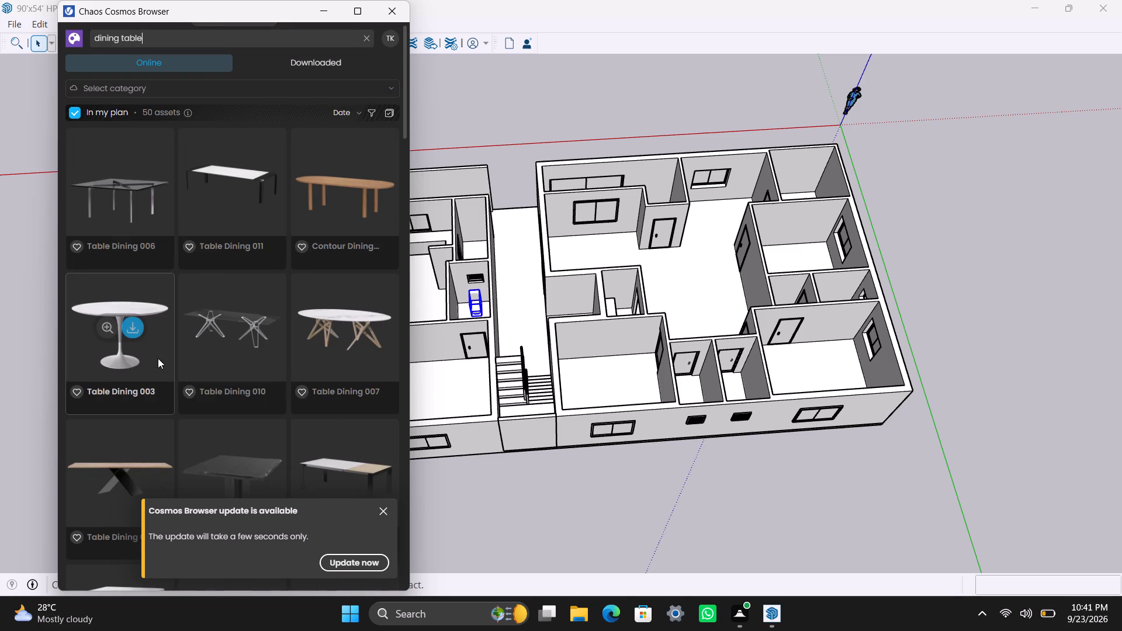
Browse the dining table assets and download Furniture Set 193 001, the long table with six chairs.
scroll(244, 386, "down", 9)
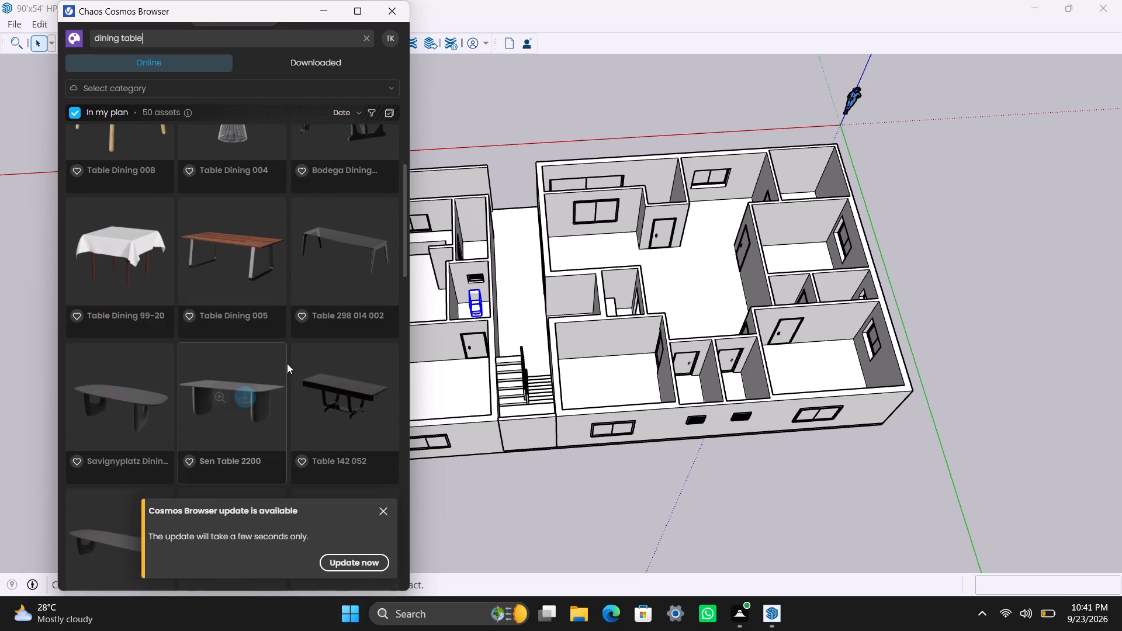
scroll(285, 352, "down", 7)
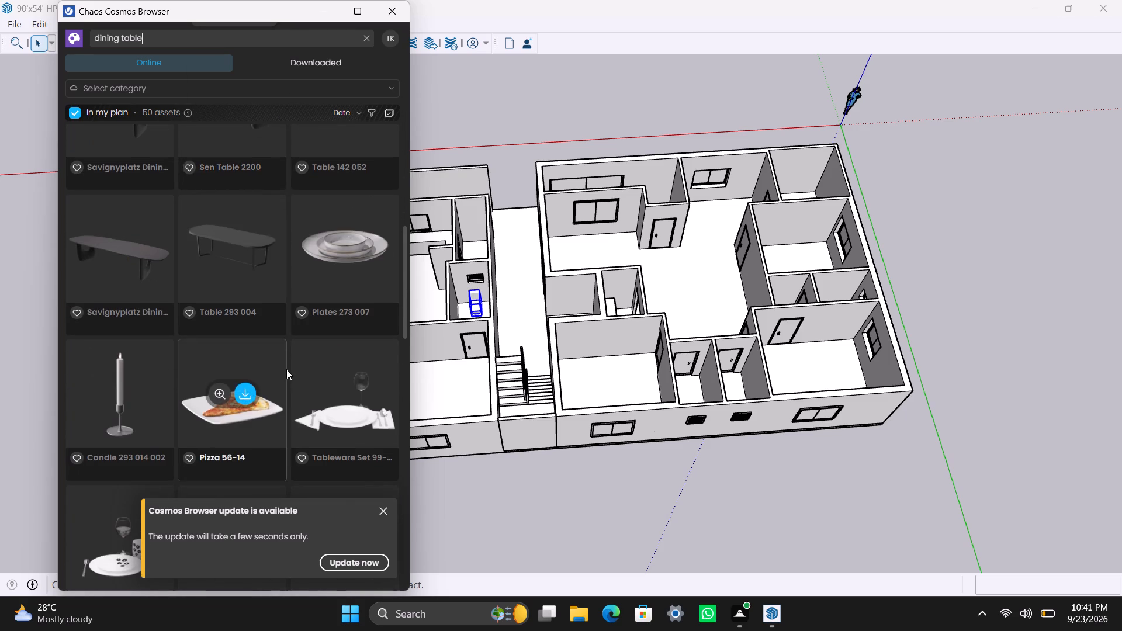
scroll(286, 370, "down", 8)
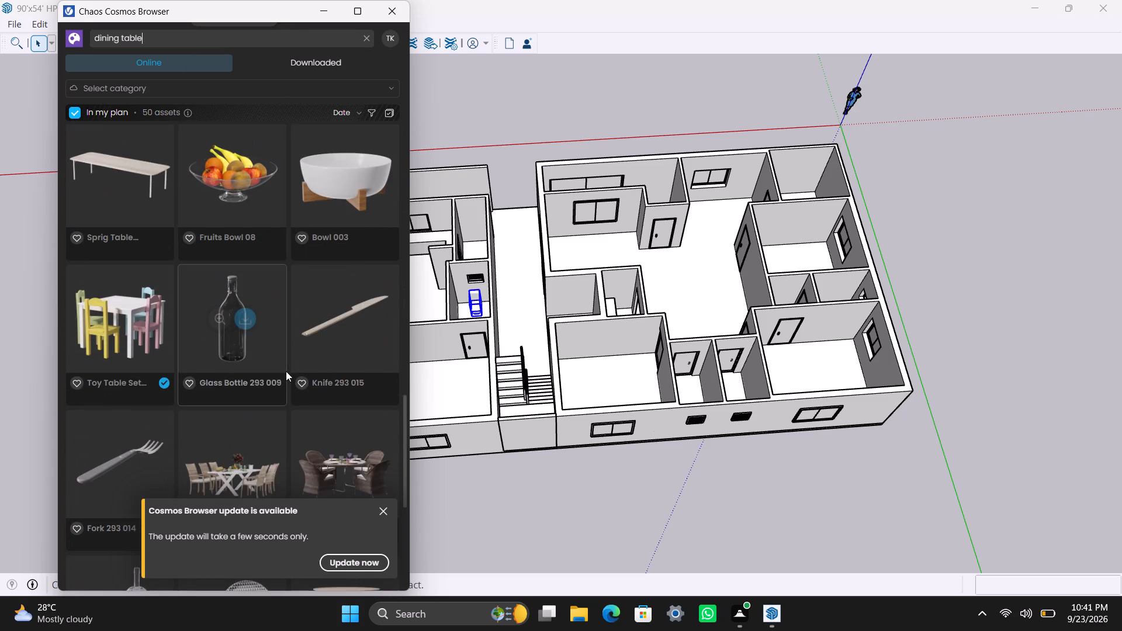
scroll(286, 371, "down", 4)
scroll(286, 318, "up", 2)
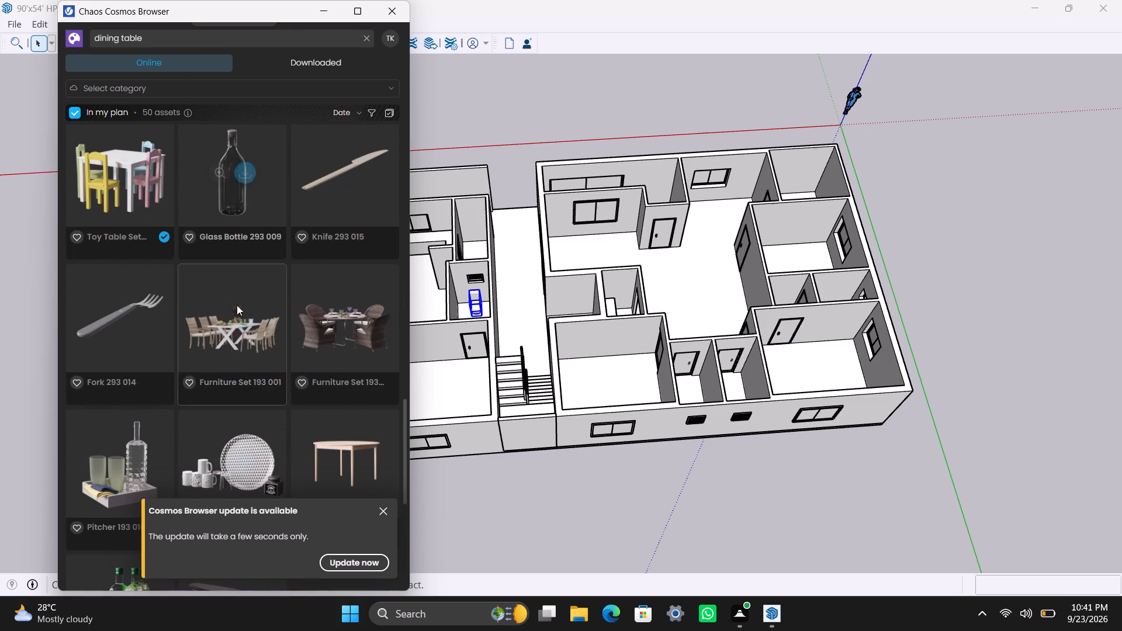
left_click(243, 325)
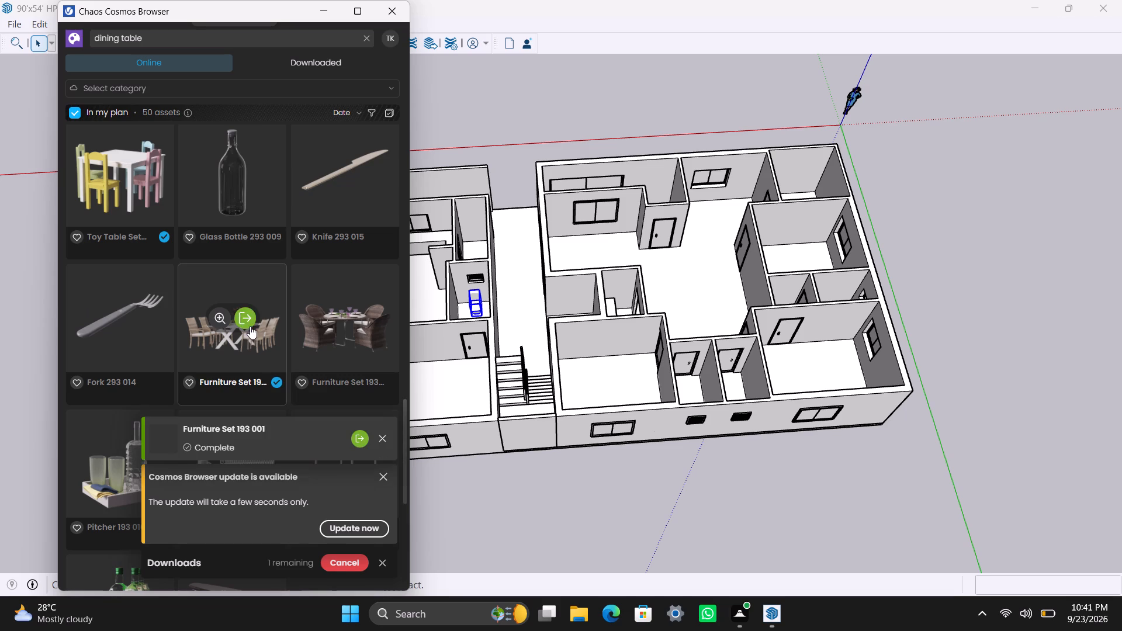
Import Furniture Set 193 001 and place it in the larger apartment's open central hall, between the entrance side and the inner bedroom doors.
left_click(248, 315)
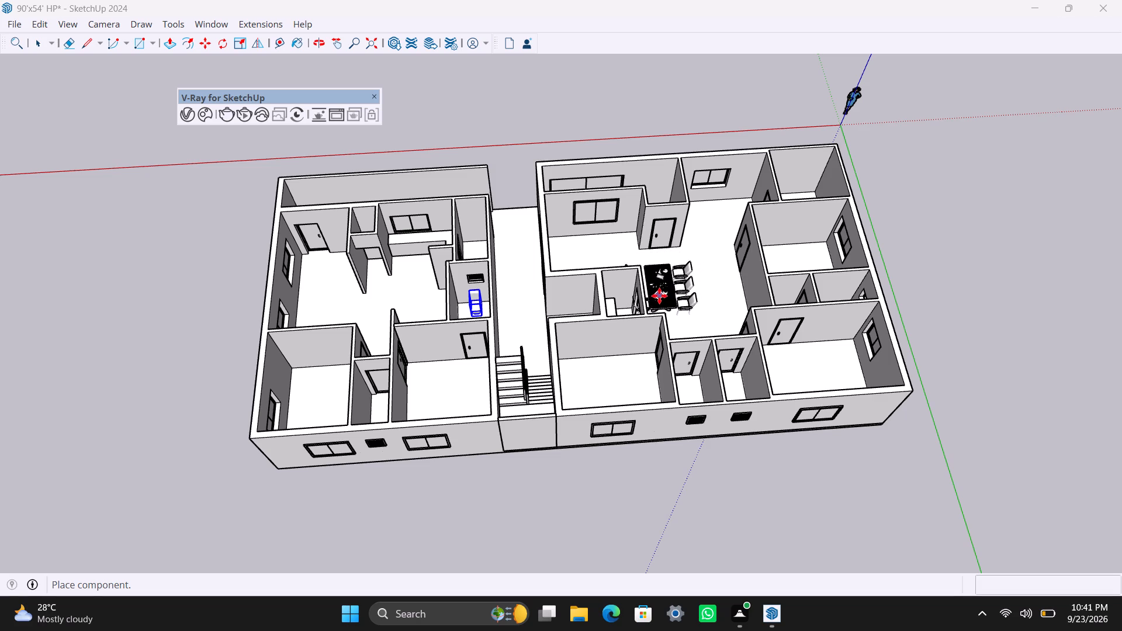
scroll(673, 300, "up", 3)
middle_click_drag(672, 303, 676, 318)
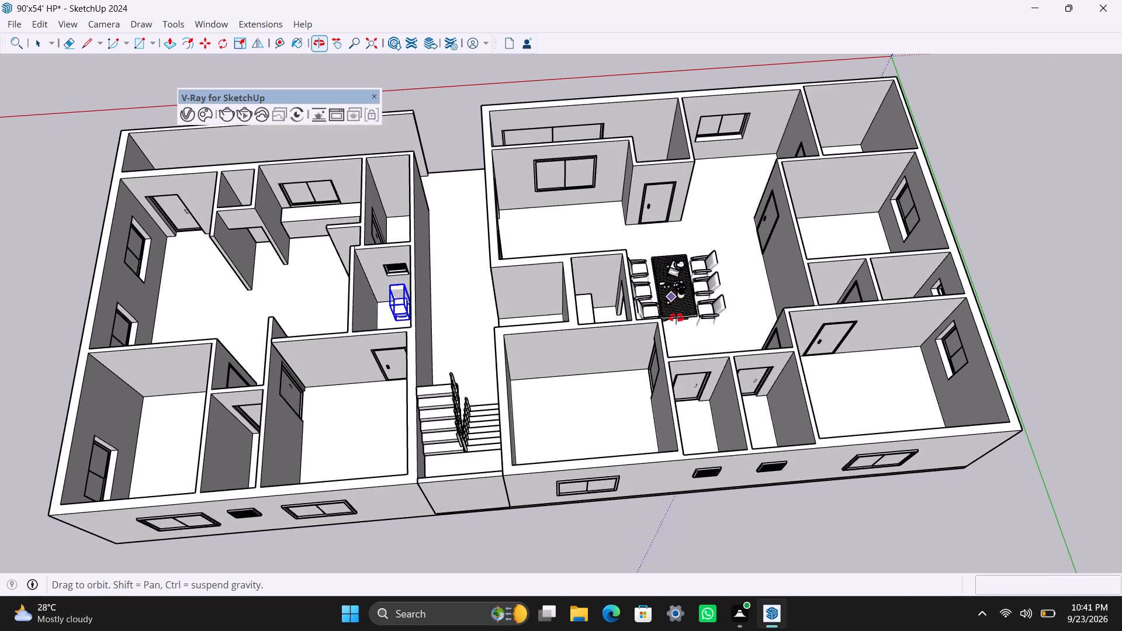
middle_click_drag(676, 318, 653, 379)
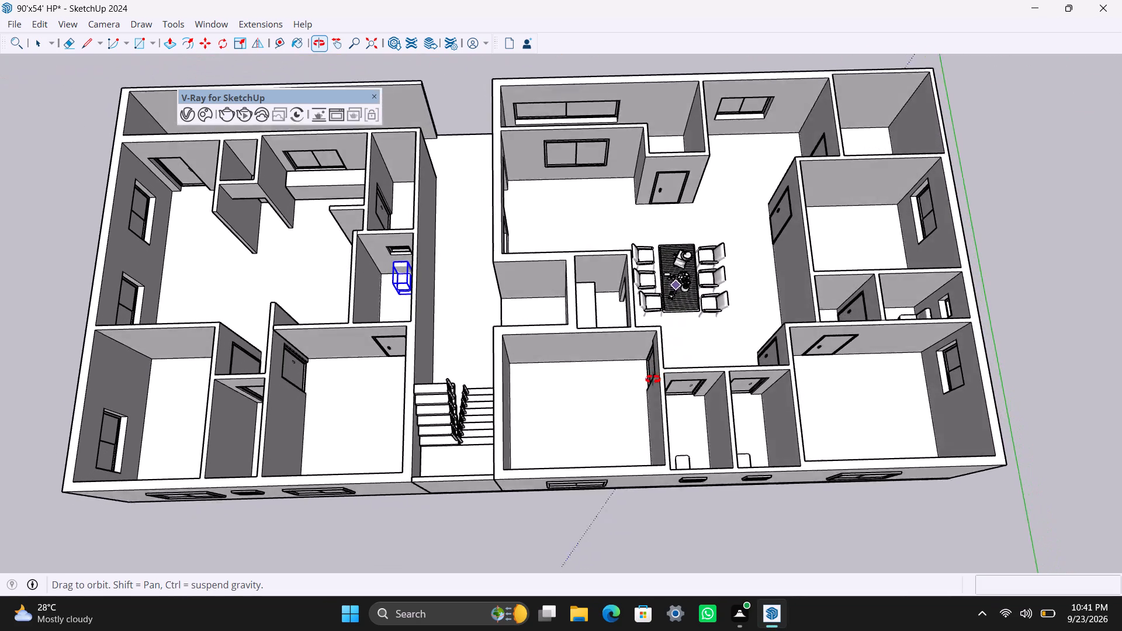
middle_click_drag(653, 379, 648, 451)
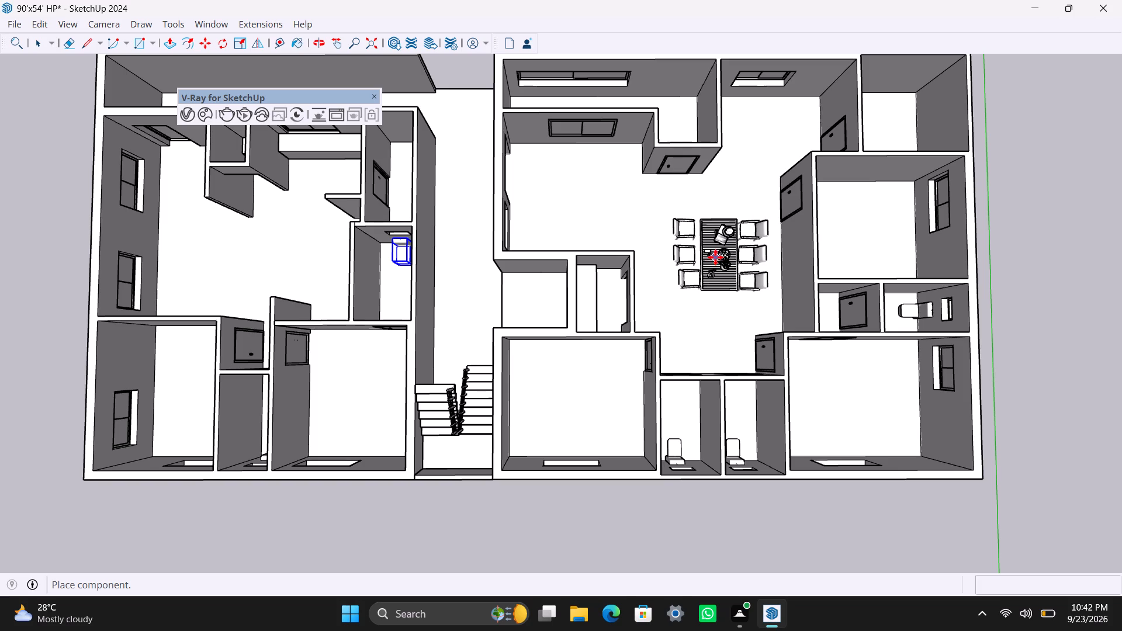
scroll(715, 261, "up", 1)
middle_click_drag(721, 270, 1050, 0)
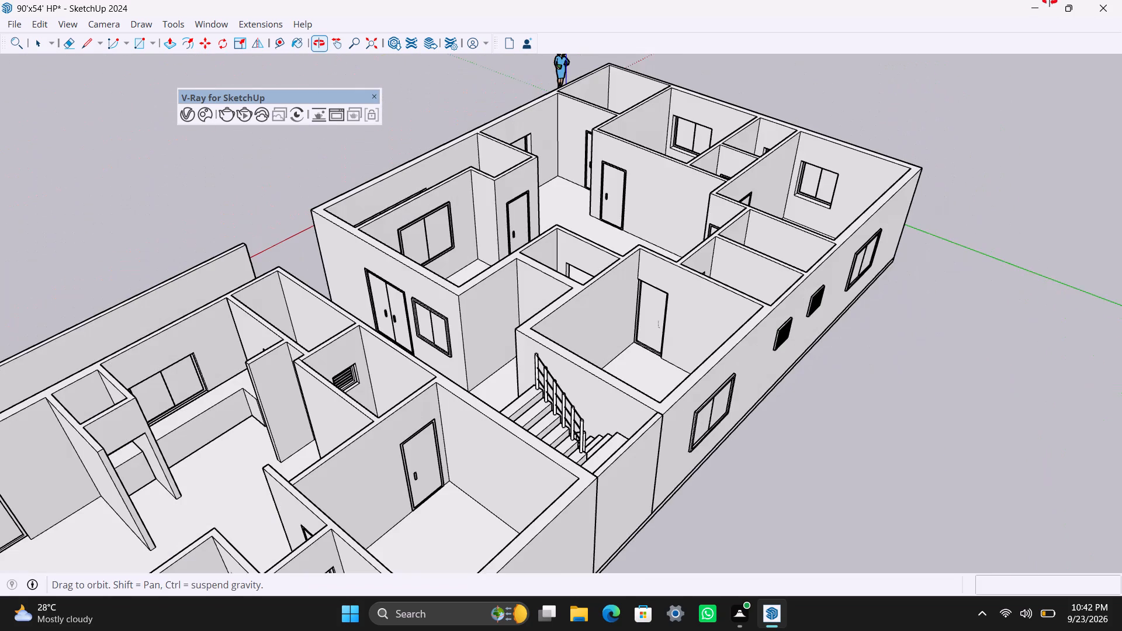
middle_click_drag(1050, 0, 1048, 0)
scroll(620, 231, "up", 3)
middle_click_drag(624, 235, 746, 255)
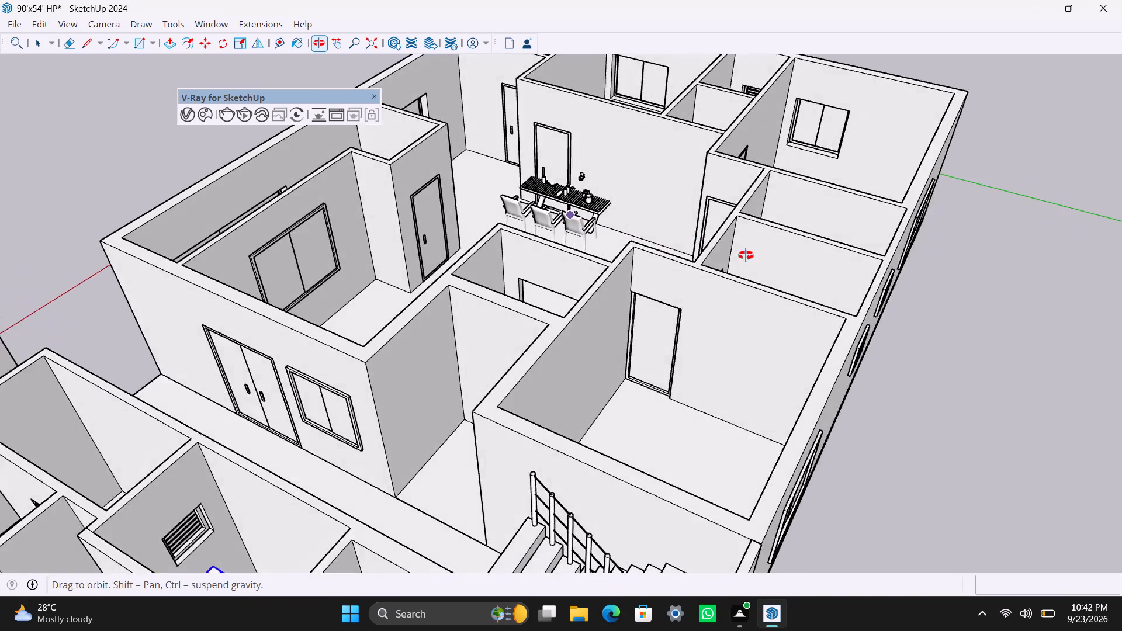
middle_click_drag(746, 255, 751, 256)
scroll(576, 234, "up", 2)
middle_click_drag(533, 230, 633, 302)
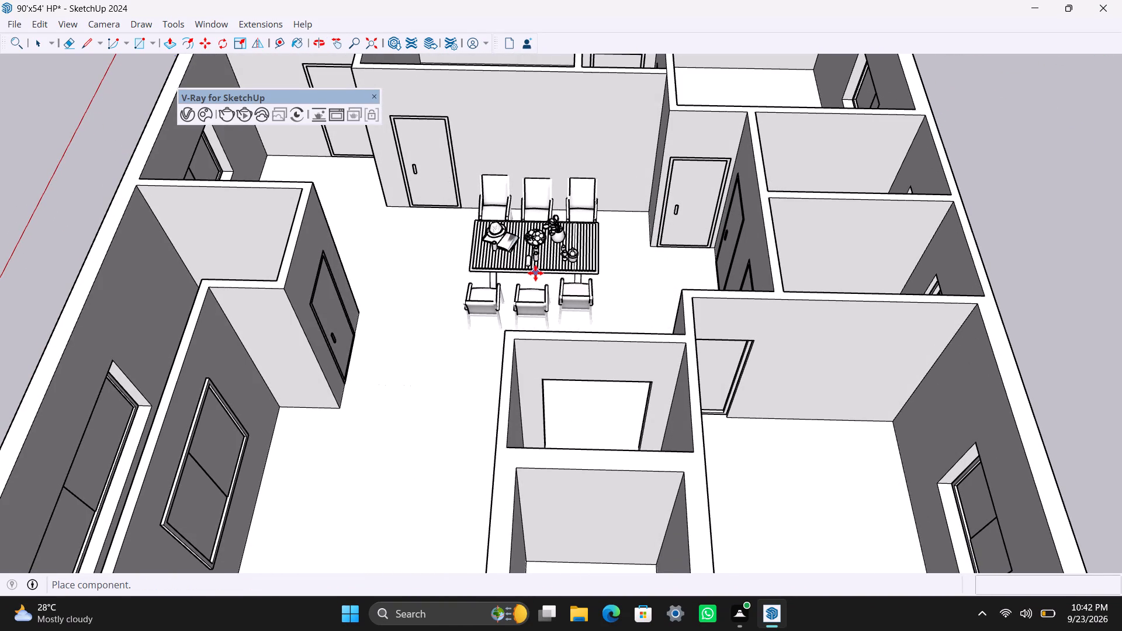
left_click(535, 273)
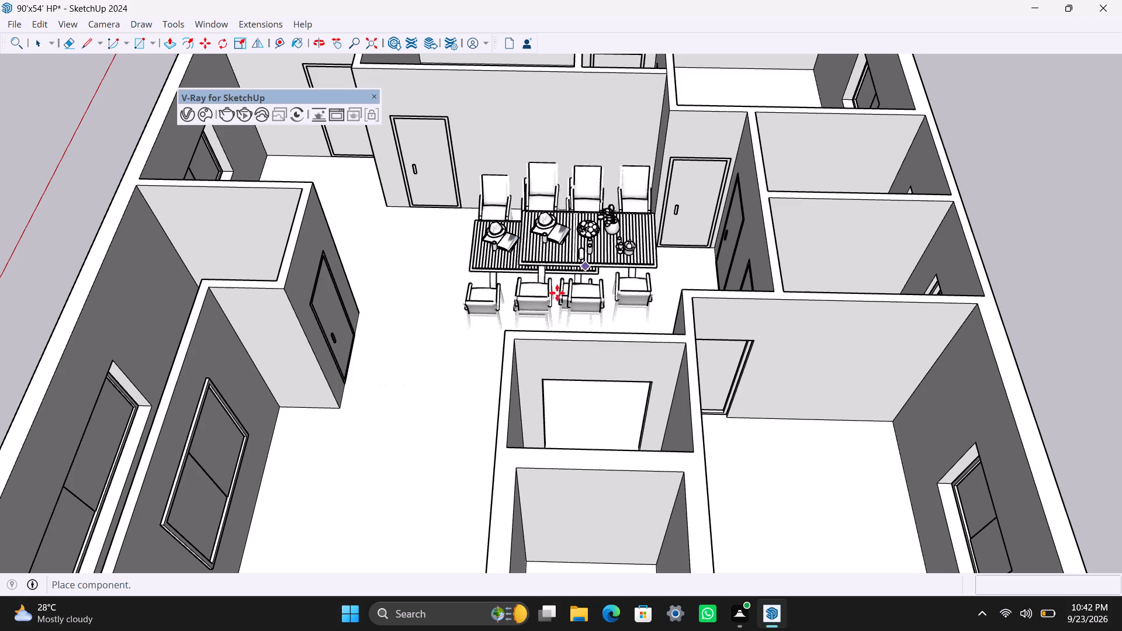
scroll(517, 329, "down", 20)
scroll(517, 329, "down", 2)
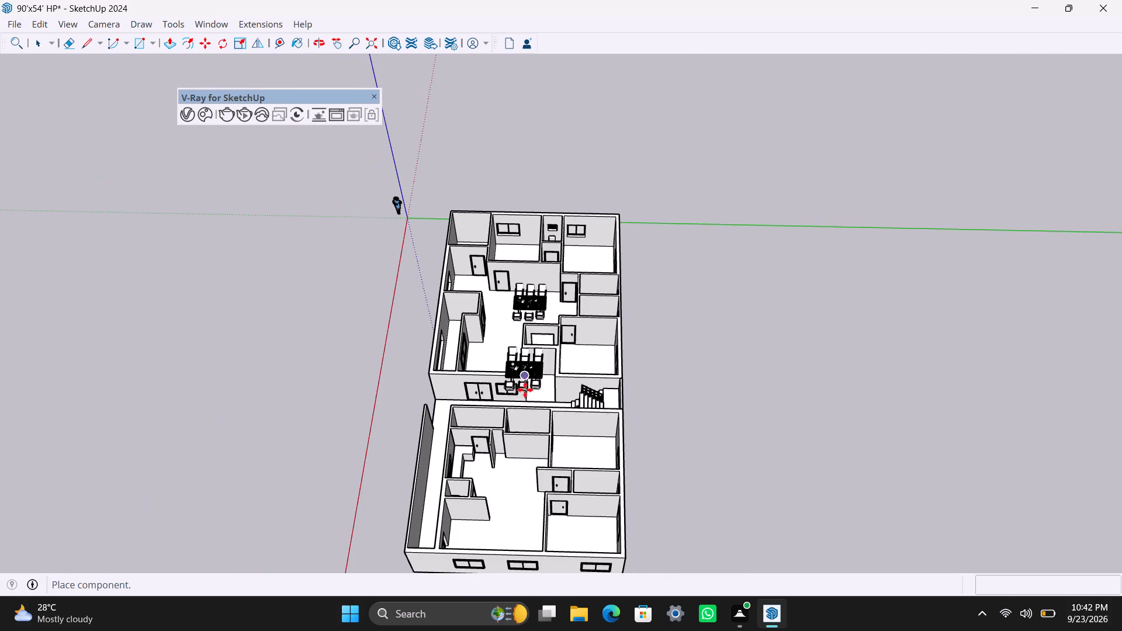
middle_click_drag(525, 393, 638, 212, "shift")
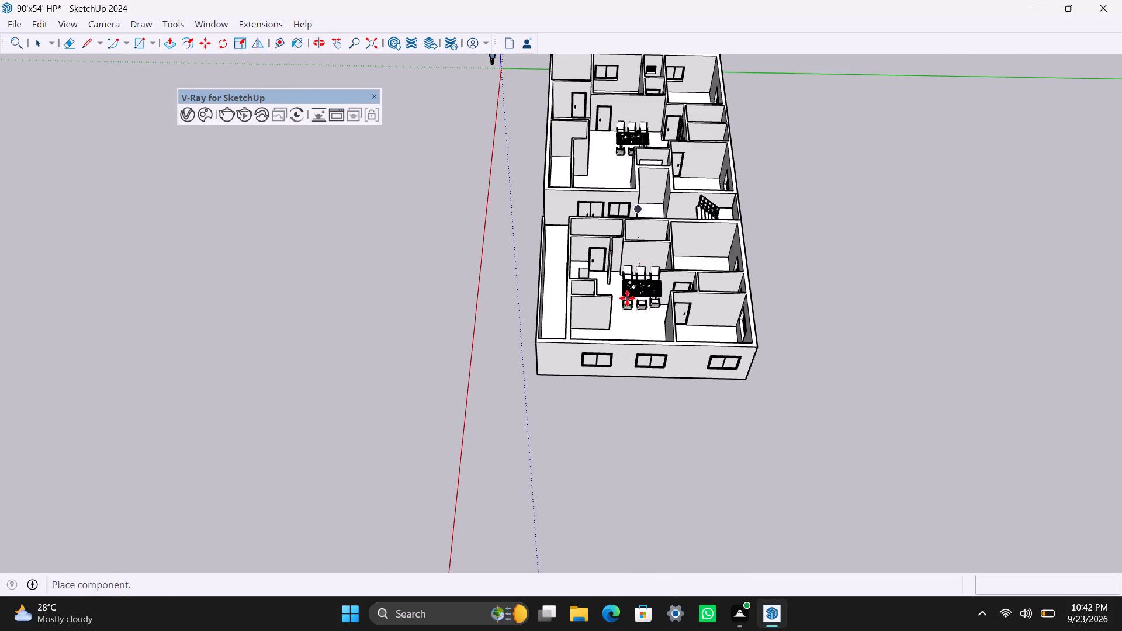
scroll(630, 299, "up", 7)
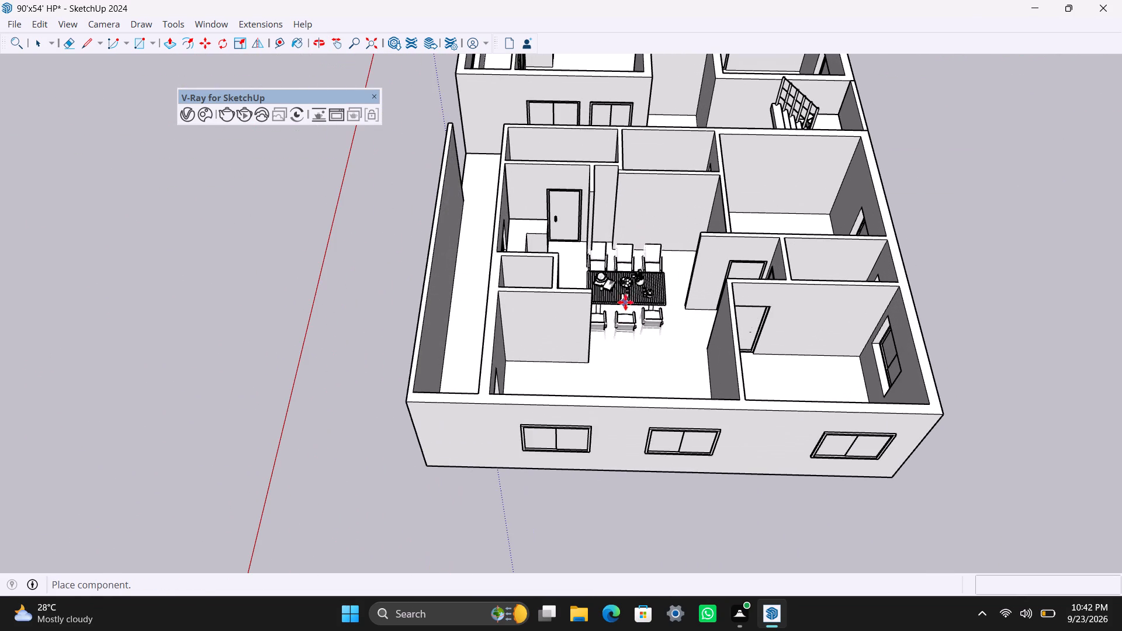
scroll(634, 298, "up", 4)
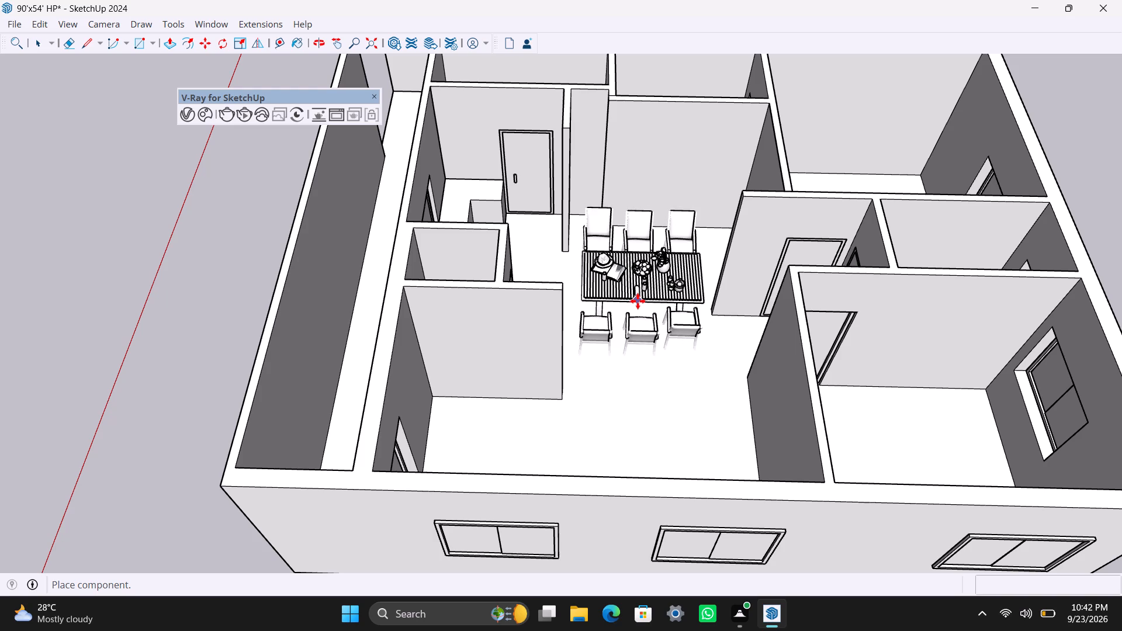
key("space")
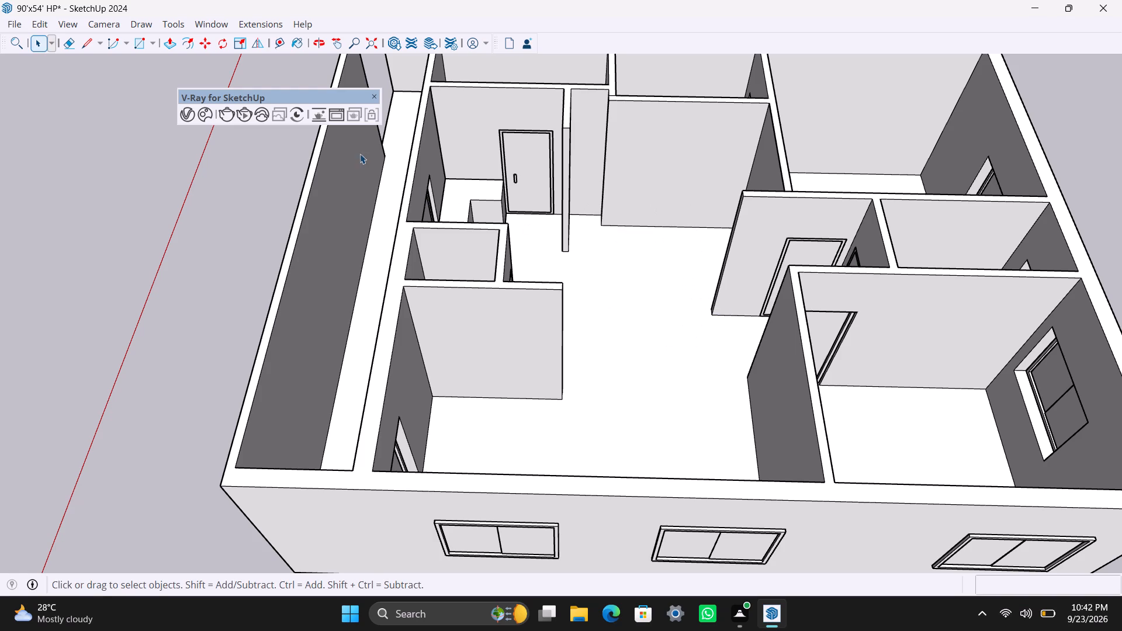
Browse the dining table assets in the Chaos Cosmos Browser for a set that suits the smaller apartment.
left_click(207, 115)
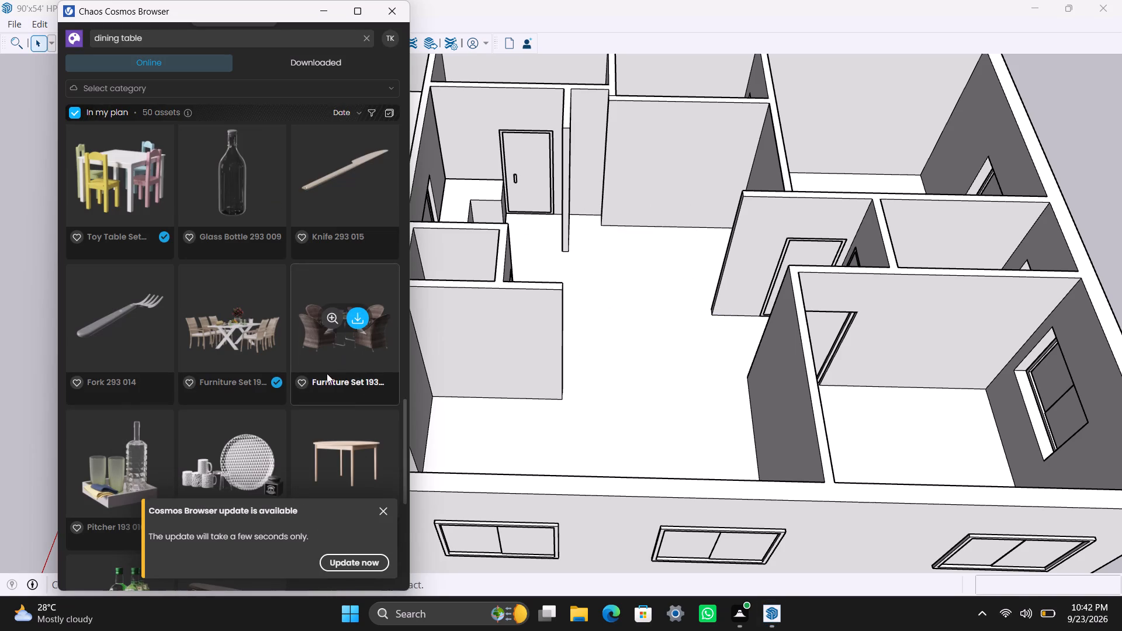
scroll(327, 373, "down", 2)
scroll(330, 363, "up", 1)
scroll(340, 311, "up", 5)
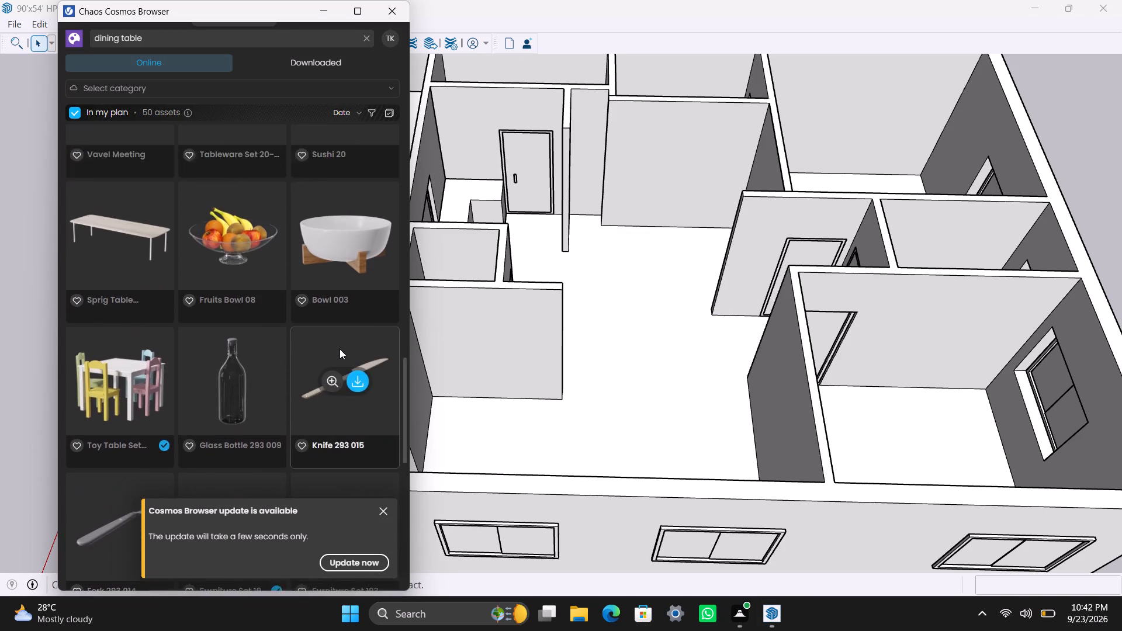
scroll(340, 344, "up", 11)
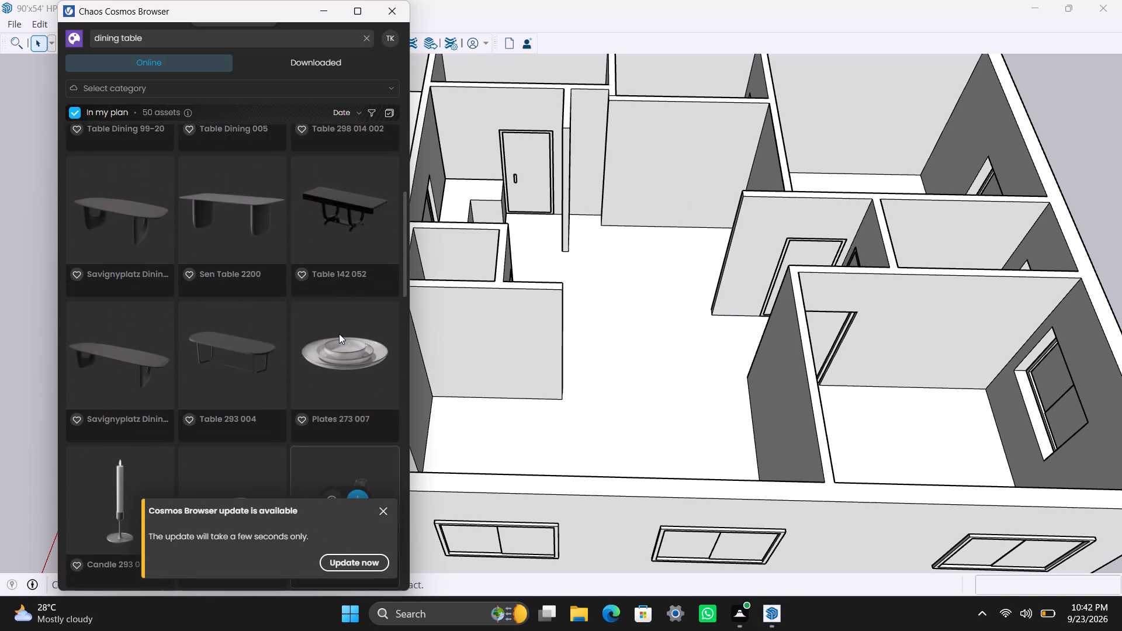
scroll(339, 334, "up", 6)
scroll(338, 320, "down", 2)
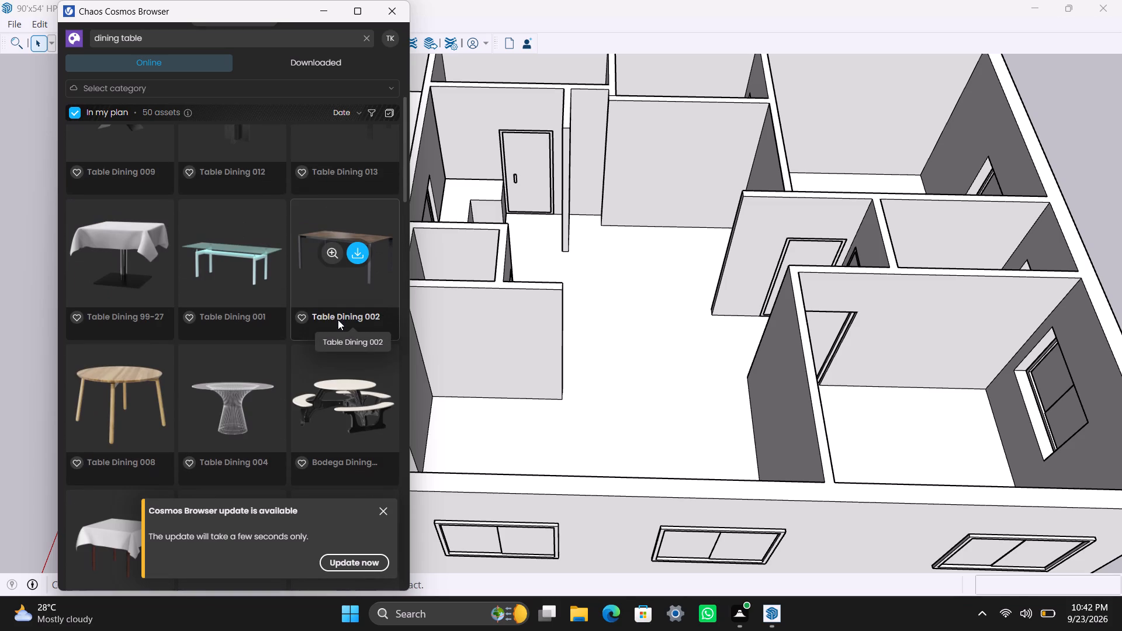
scroll(338, 320, "down", 17)
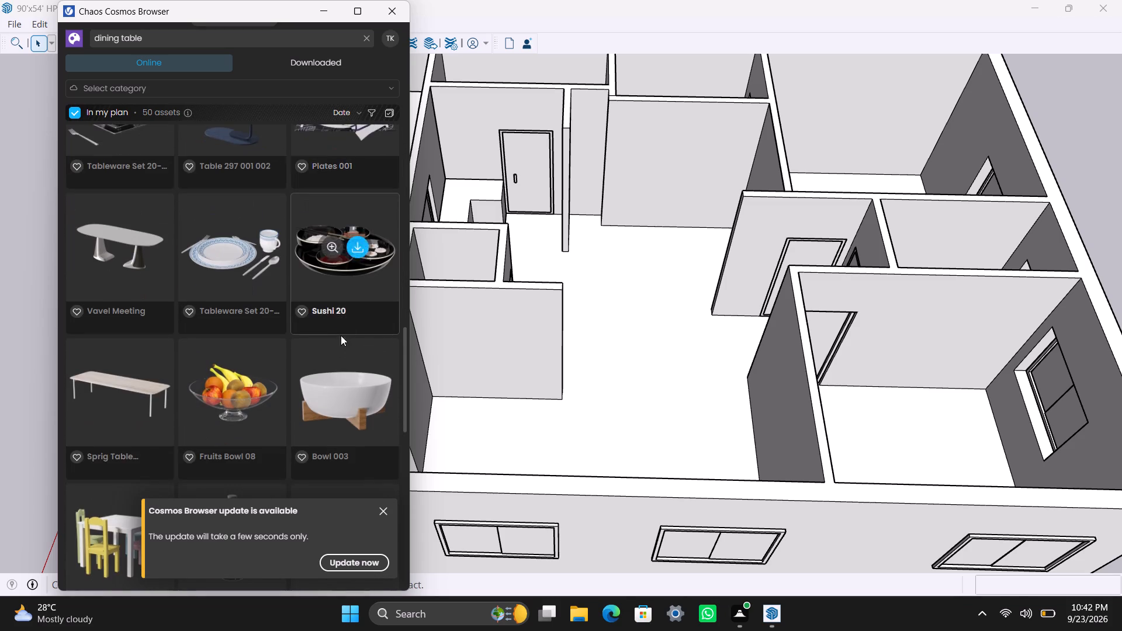
scroll(339, 349, "down", 2)
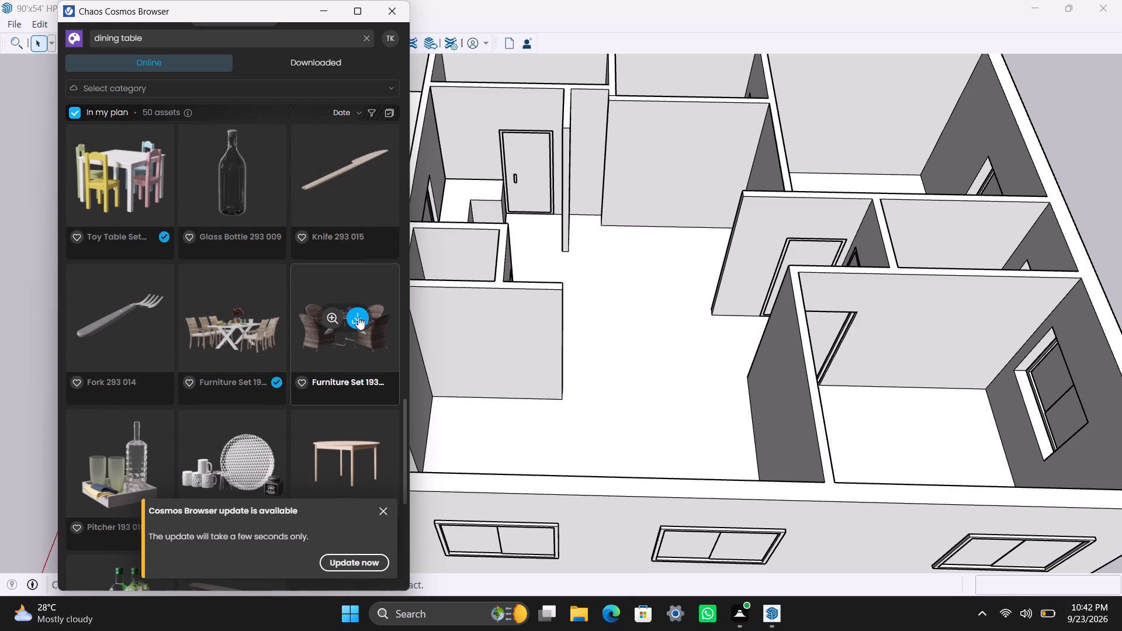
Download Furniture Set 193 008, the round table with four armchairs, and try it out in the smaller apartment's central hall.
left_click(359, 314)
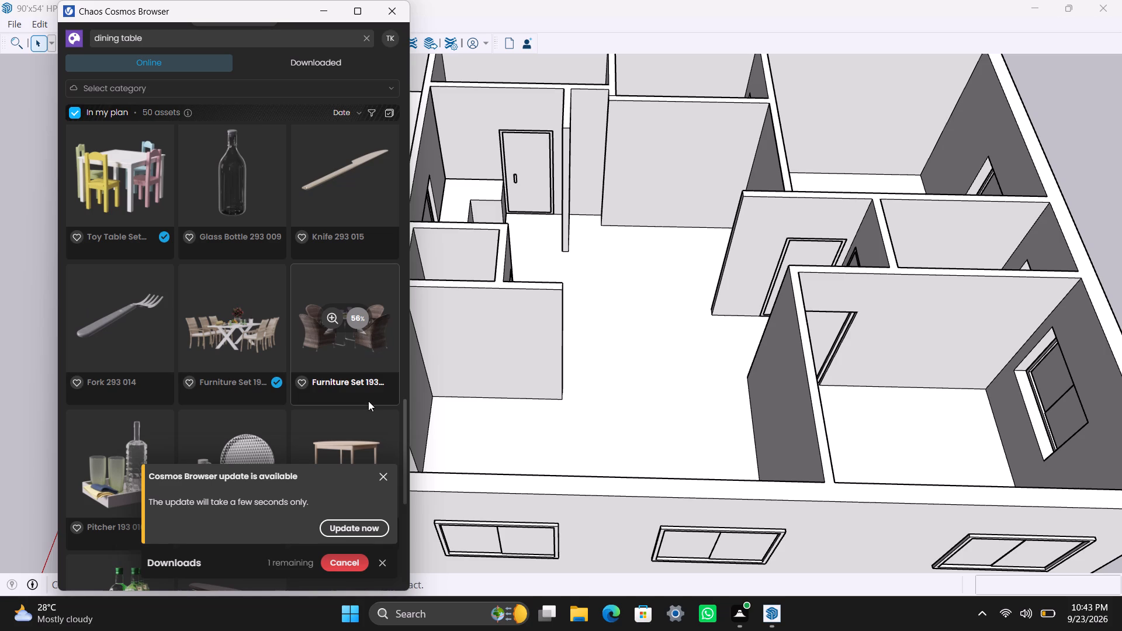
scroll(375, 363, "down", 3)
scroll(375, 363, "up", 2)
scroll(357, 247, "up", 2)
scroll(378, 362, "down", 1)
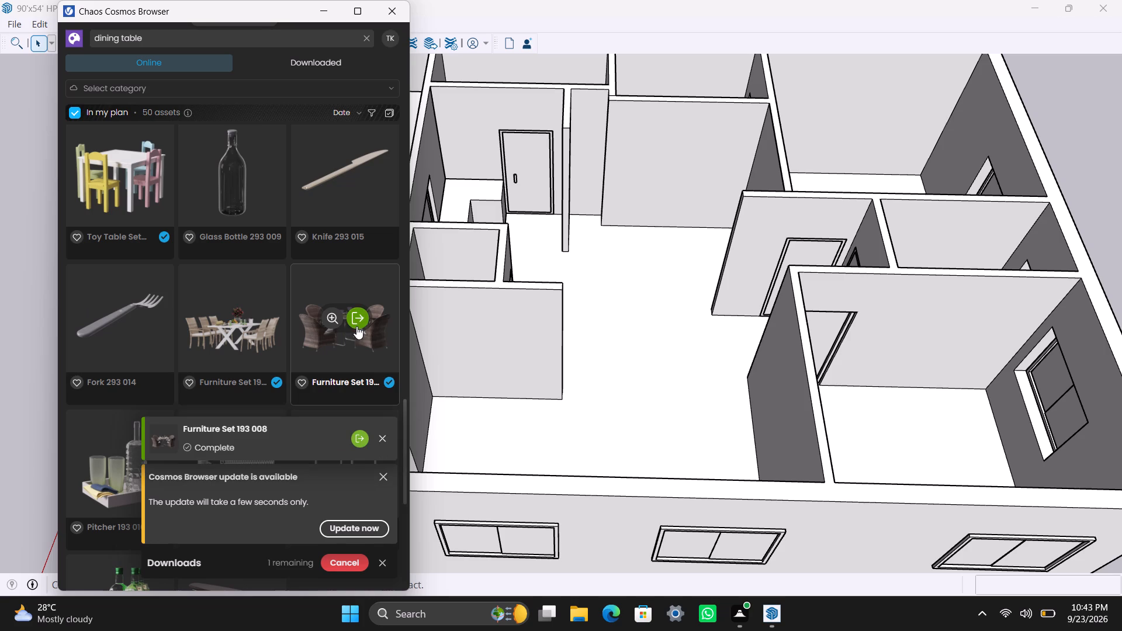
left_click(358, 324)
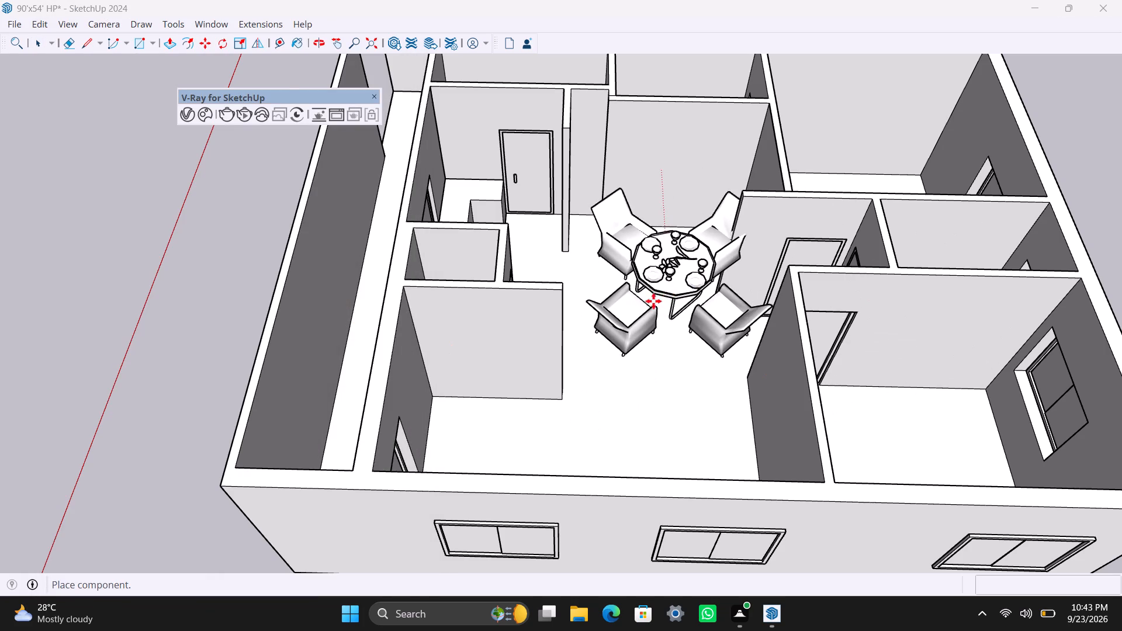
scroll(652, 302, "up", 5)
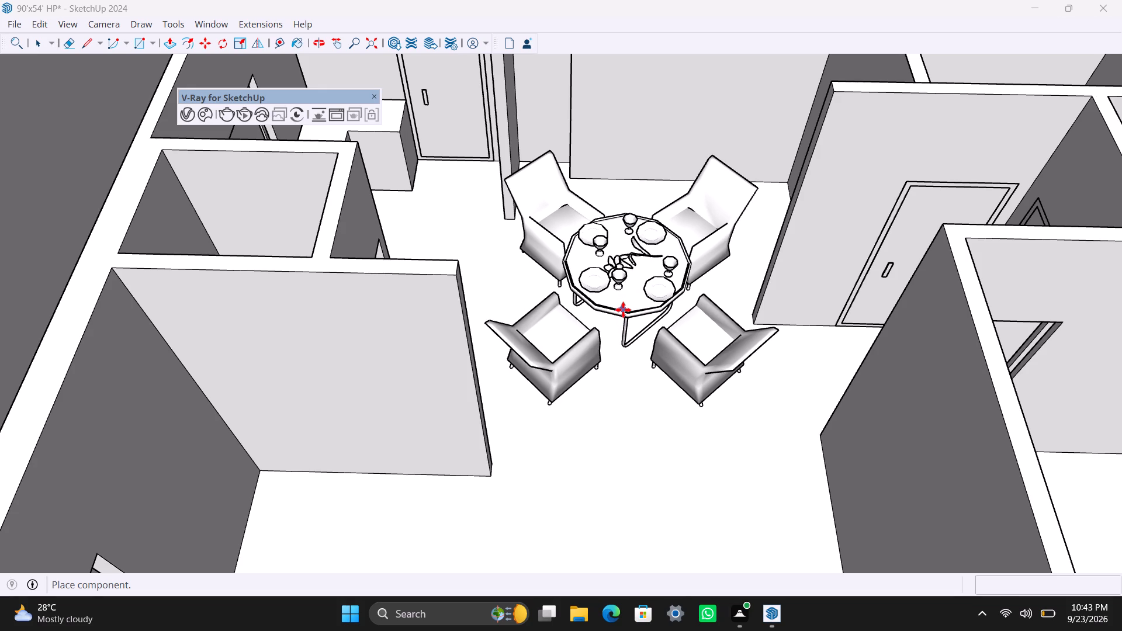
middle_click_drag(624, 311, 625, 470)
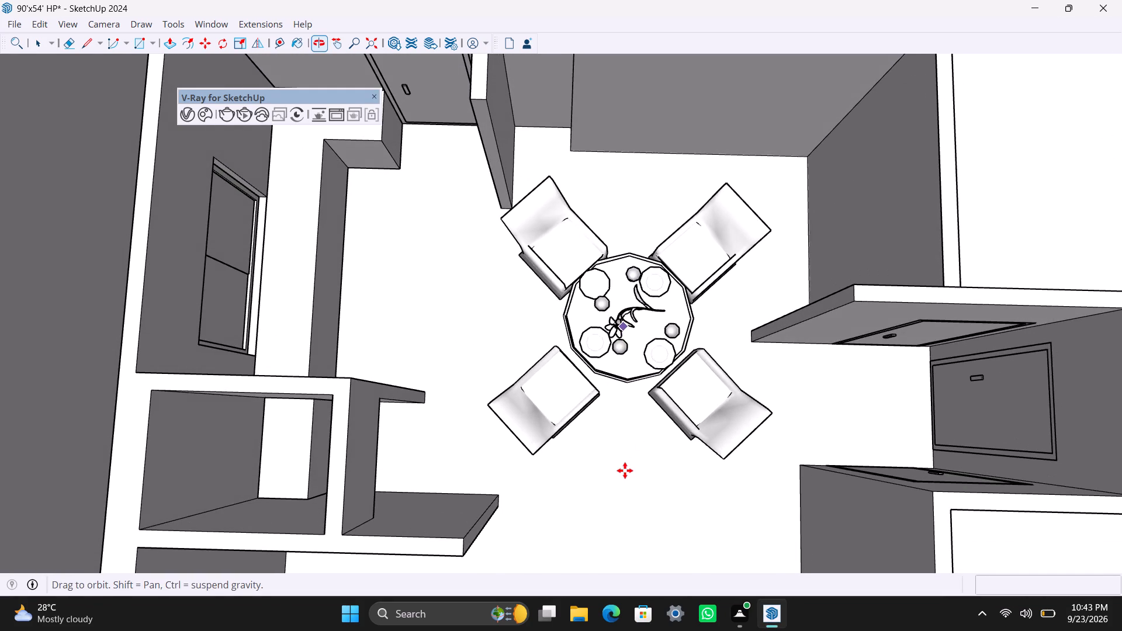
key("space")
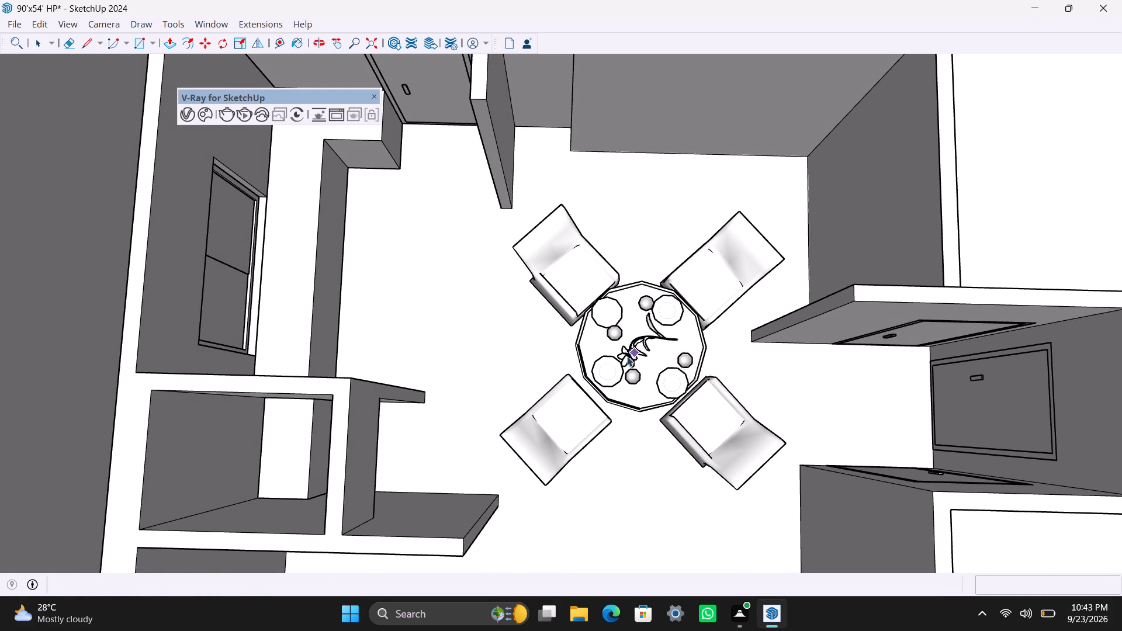
Import Toy Table Set 40-09, the square table with four chairs, and place it in the smaller apartment's central hall.
left_click(185, 120)
left_click(200, 110)
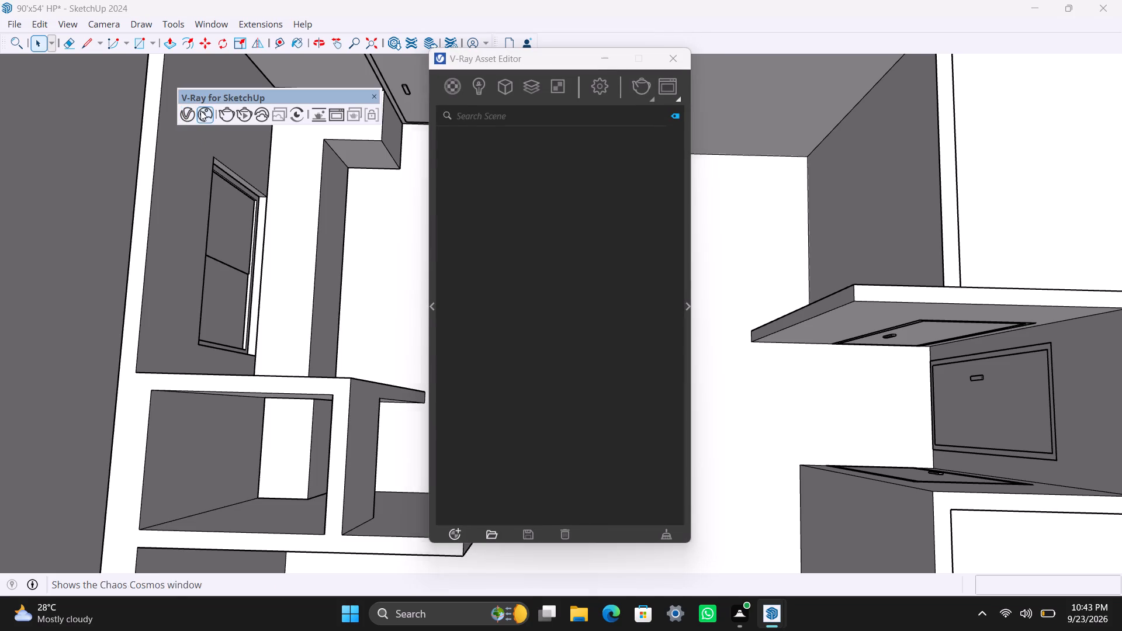
left_click(135, 180)
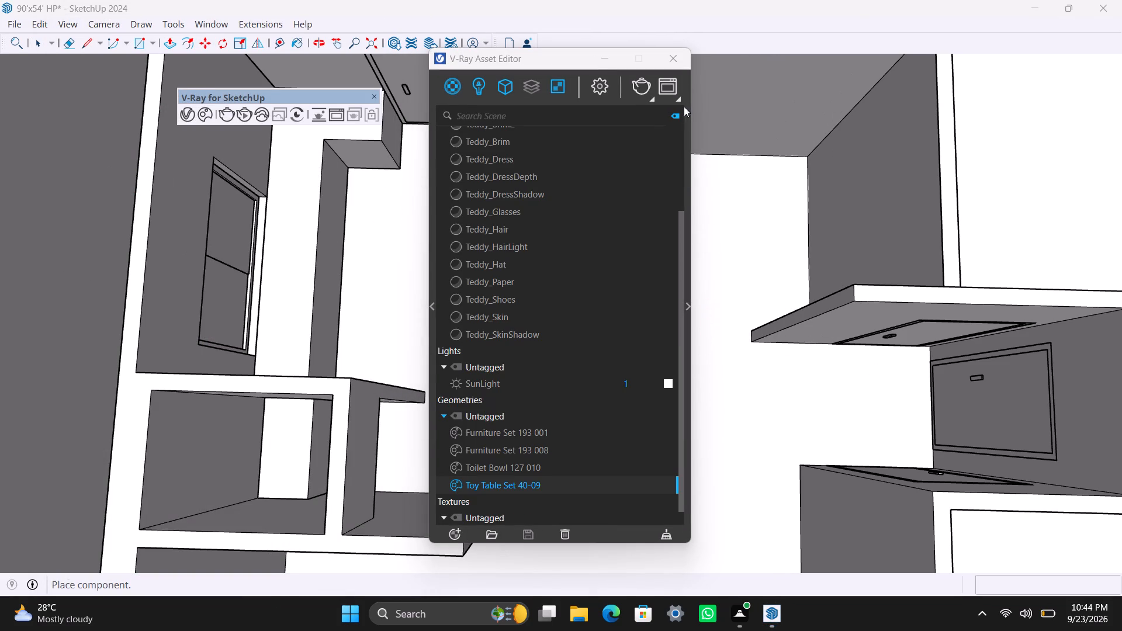
left_click(673, 62)
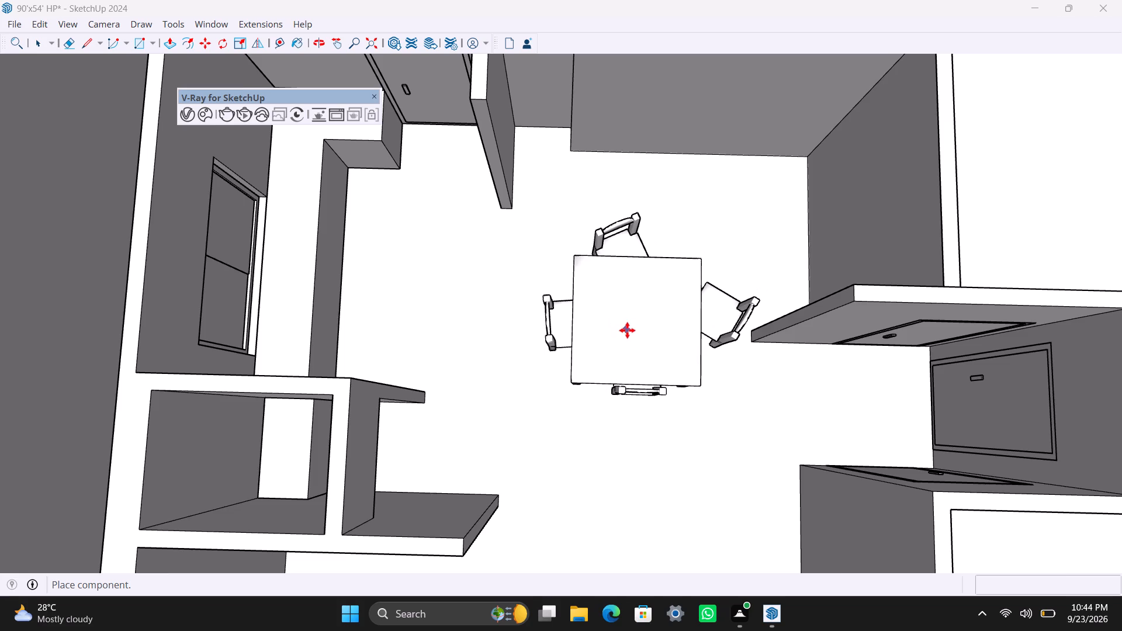
scroll(625, 333, "up", 2)
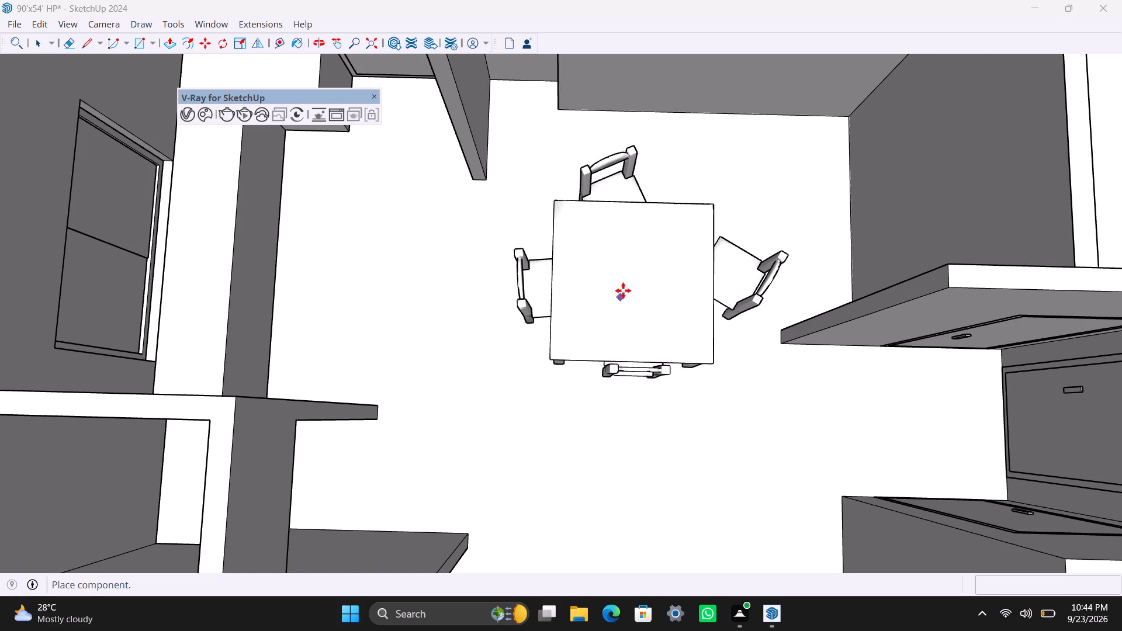
left_click(619, 259)
key("space")
Replace the dining table search in the Chaos Cosmos Browser with a search for "washing machine".
scroll(590, 345, "down", 5)
scroll(345, 423, "down", 3)
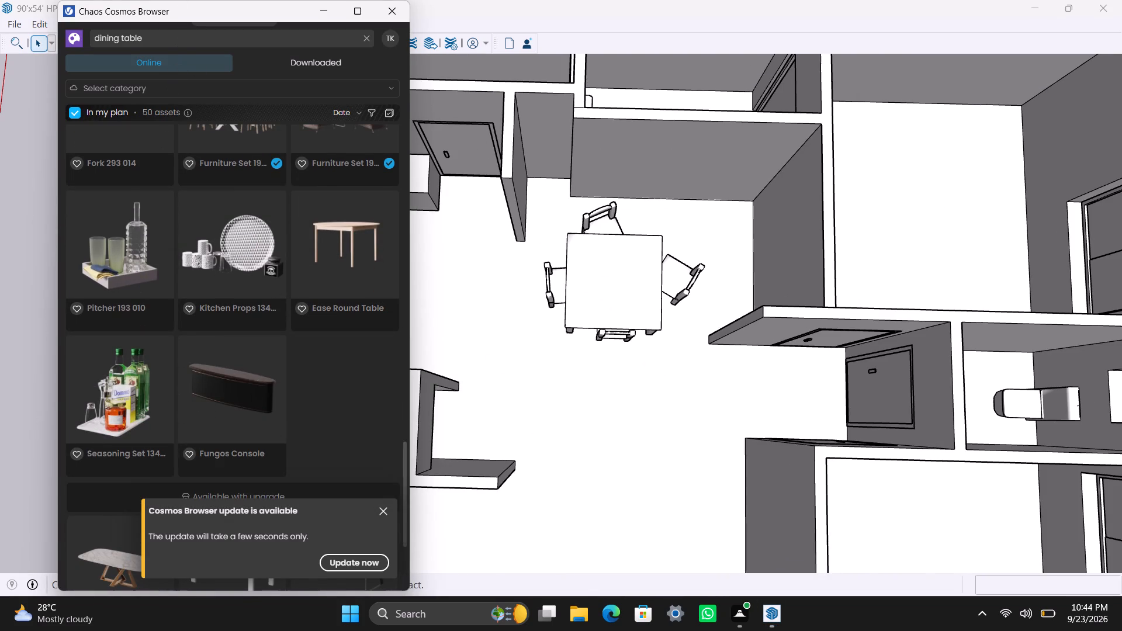
left_click_drag(174, 39, 75, 43)
key("BackSpace")
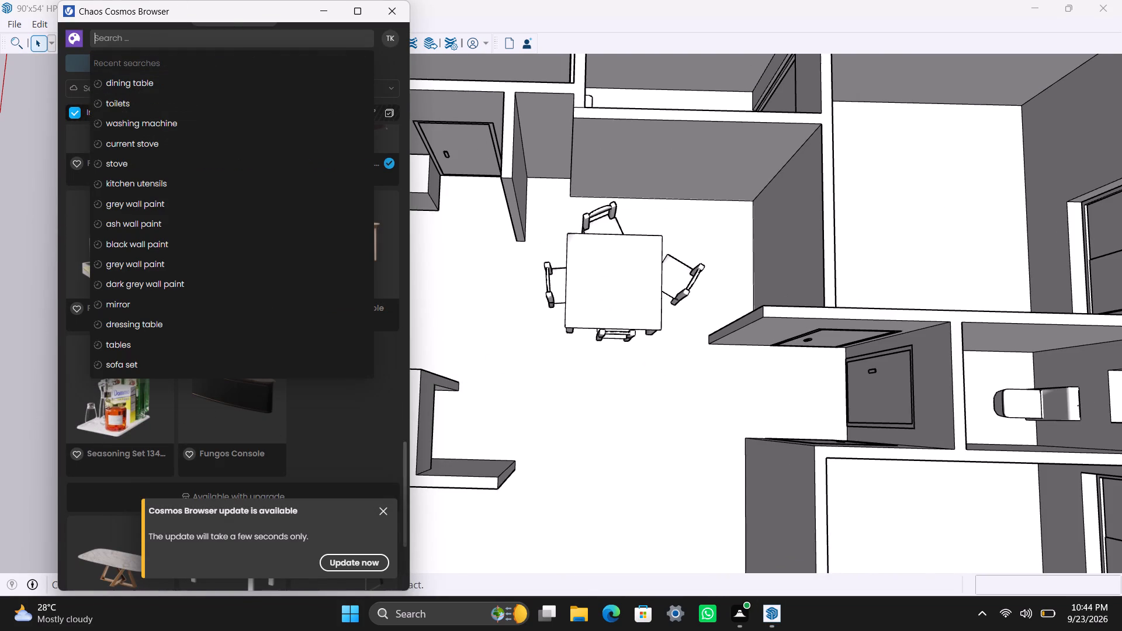
left_click(171, 124)
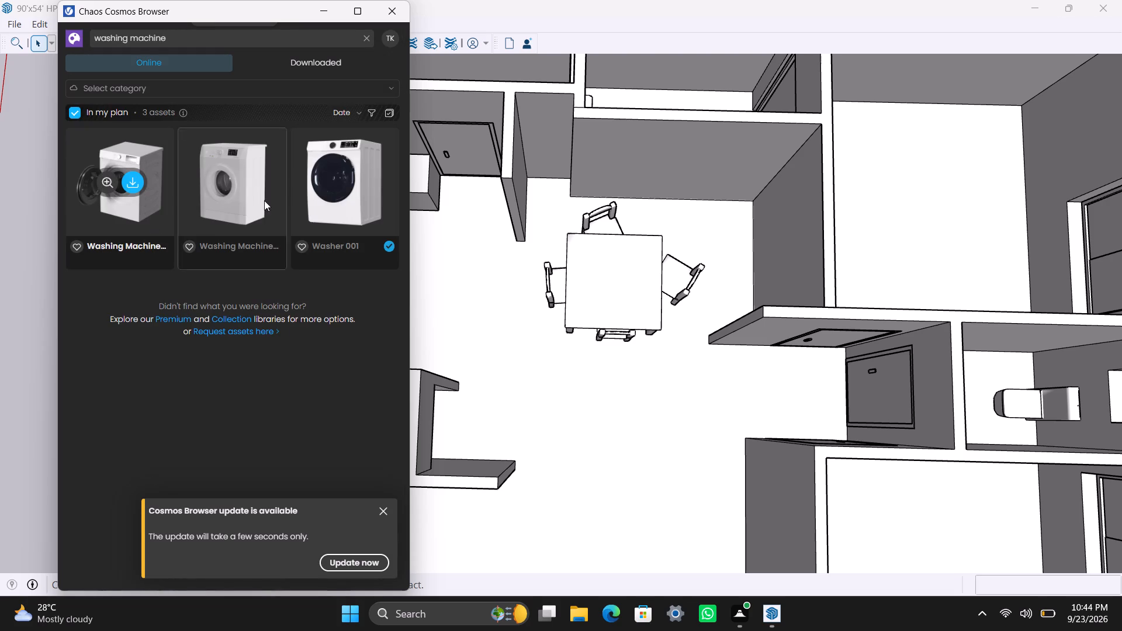
Import Washer 001 and place it in the smaller apartment's room behind the kitchen, near the wall shared with the bathroom.
left_click(354, 181)
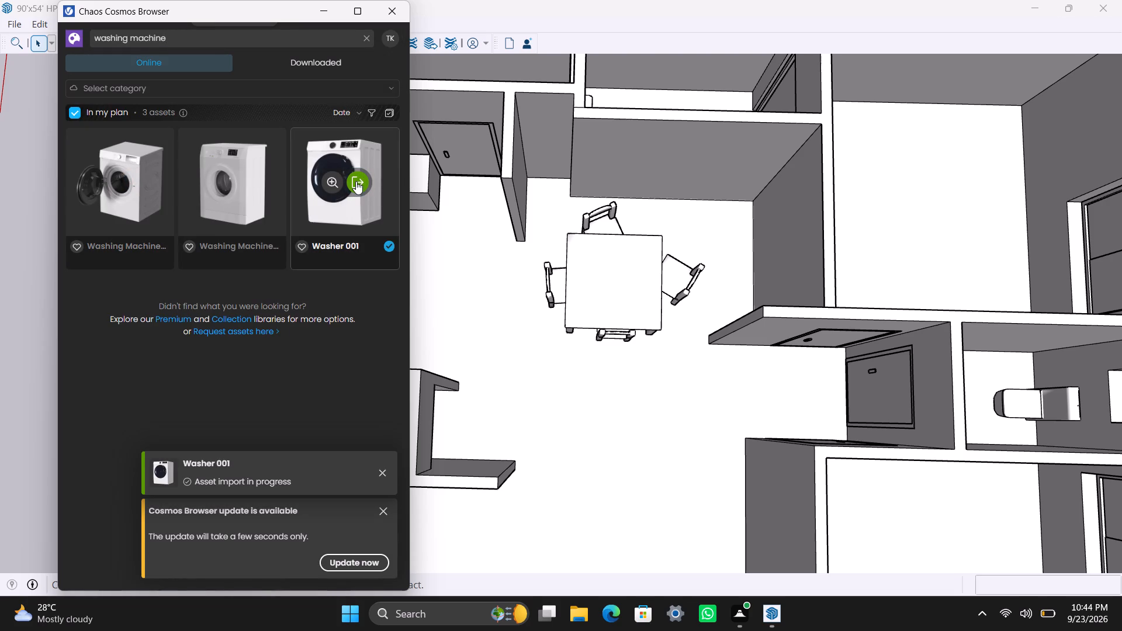
scroll(460, 287, "down", 4)
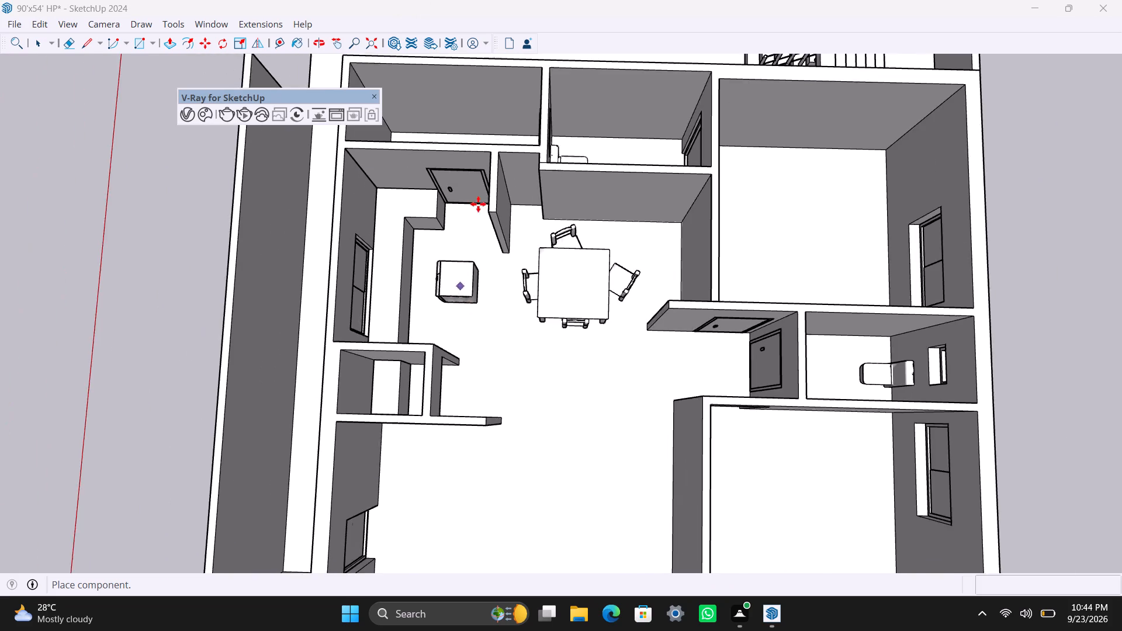
scroll(477, 181, "up", 3)
middle_click_drag(482, 164, 497, 247)
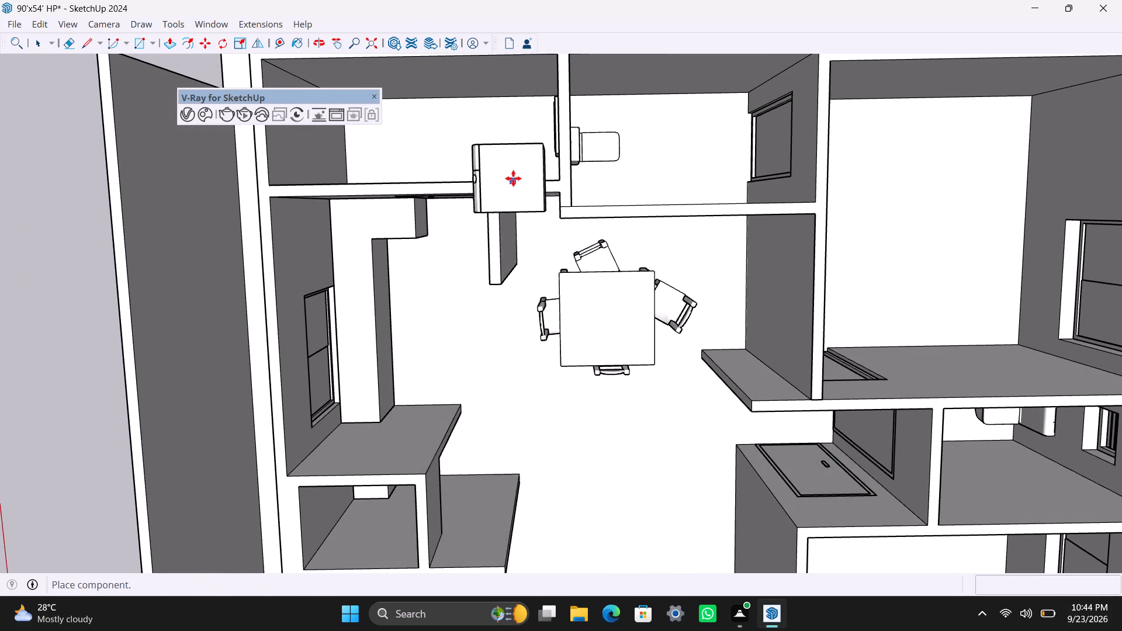
scroll(514, 178, "up", 6)
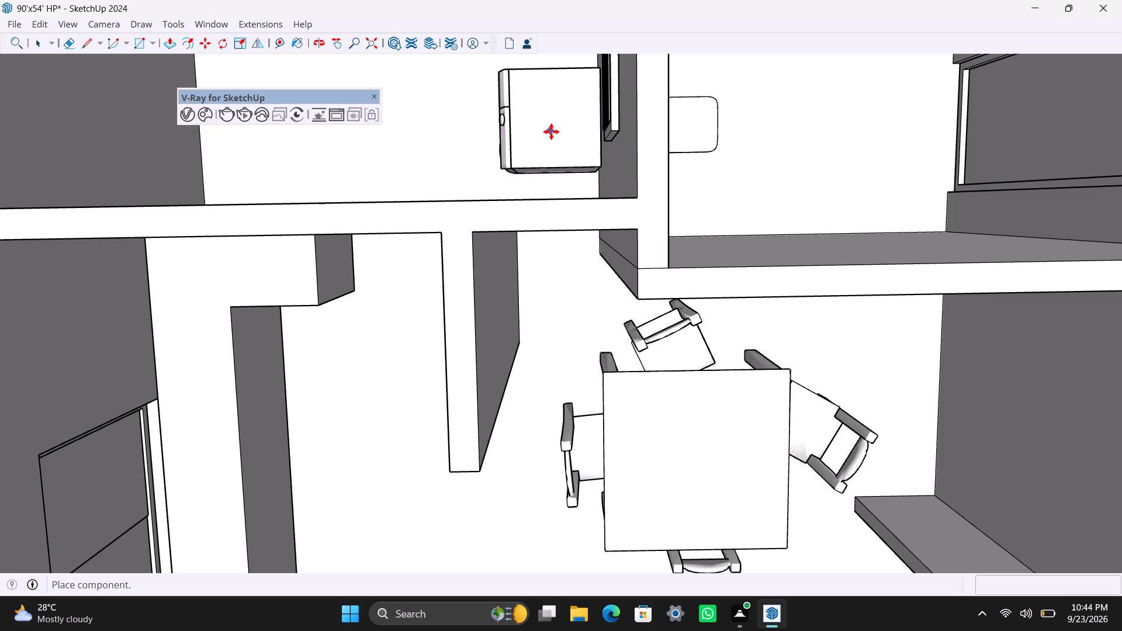
left_click(551, 131)
Place two more Washer 001 units side by side in the larger apartment's far corner room, along the wall shared with the bedroom.
scroll(452, 186, "down", 15)
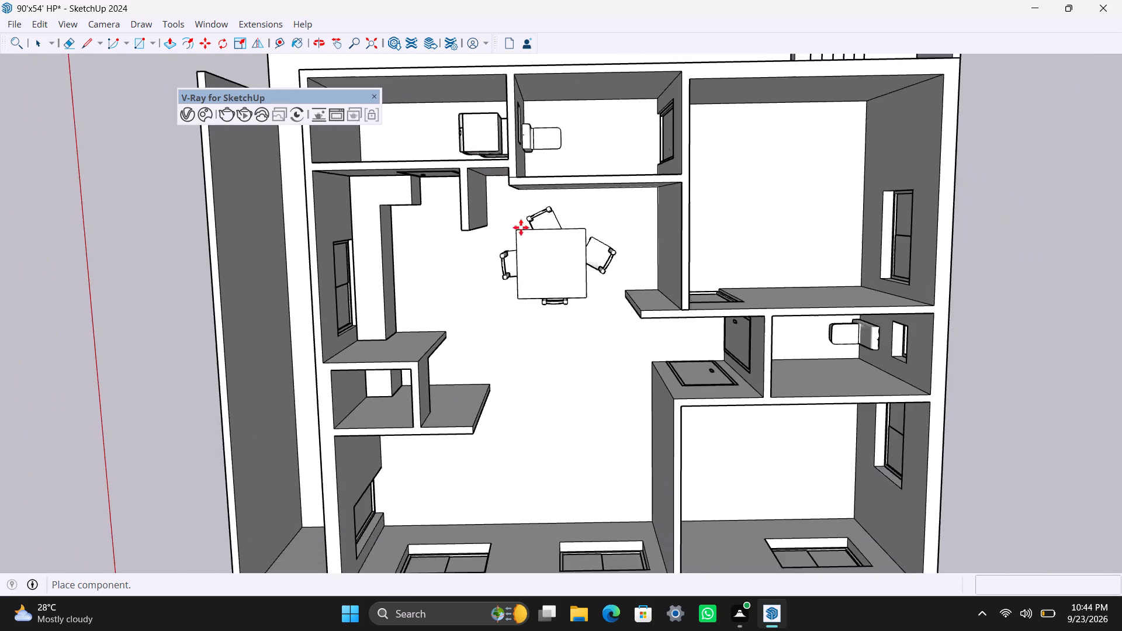
scroll(656, 212, "down", 5)
middle_click_drag(607, 219, 633, 327, "shift")
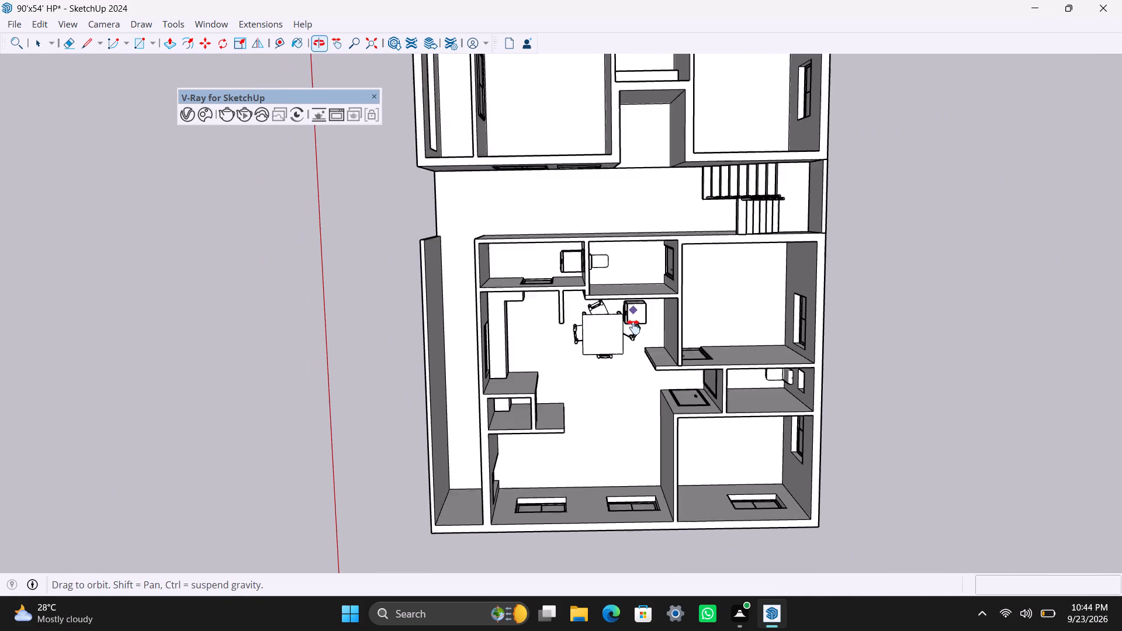
middle_click_drag(633, 327, 628, 530, "shift")
scroll(459, 241, "down", 2)
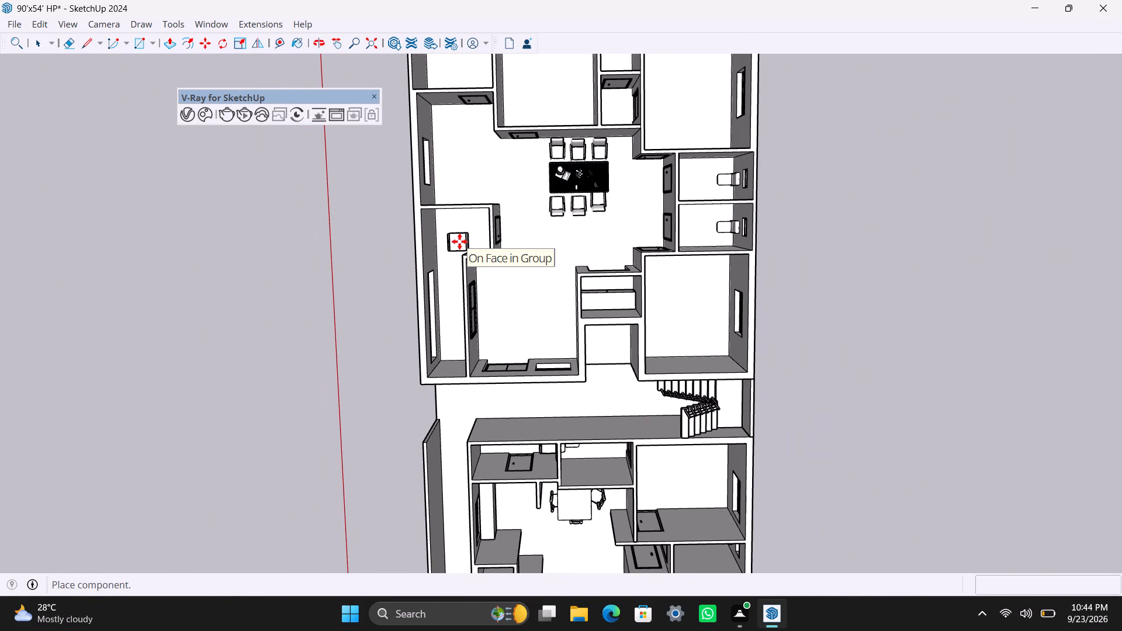
middle_click_drag(460, 207, 501, 330)
scroll(496, 182, "up", 2)
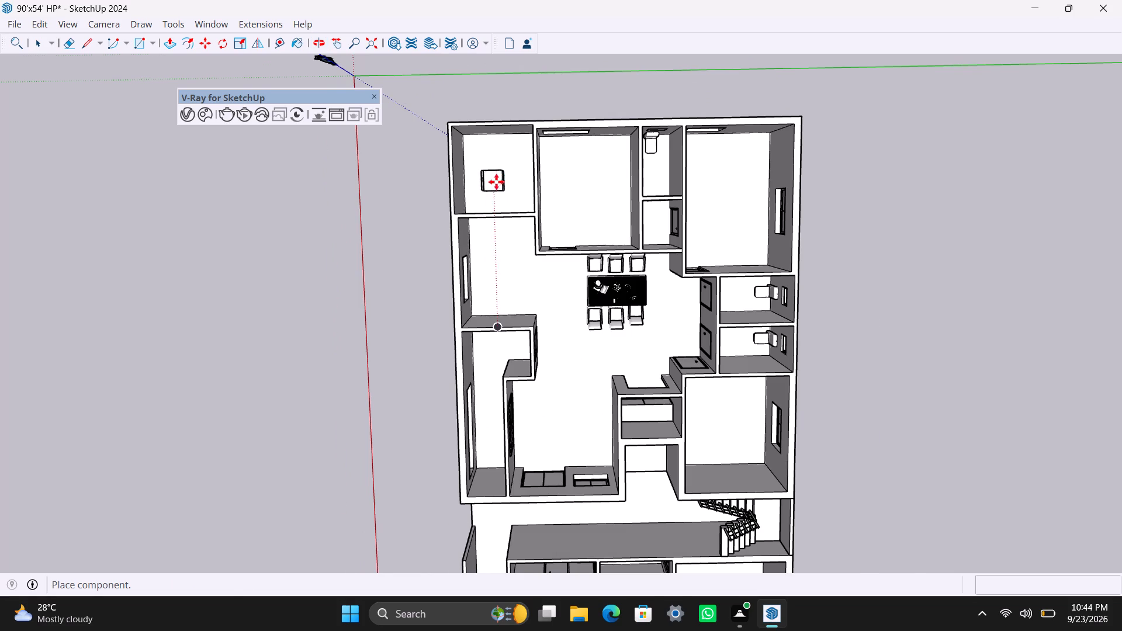
scroll(496, 182, "up", 3)
middle_click_drag(511, 202, 580, 184)
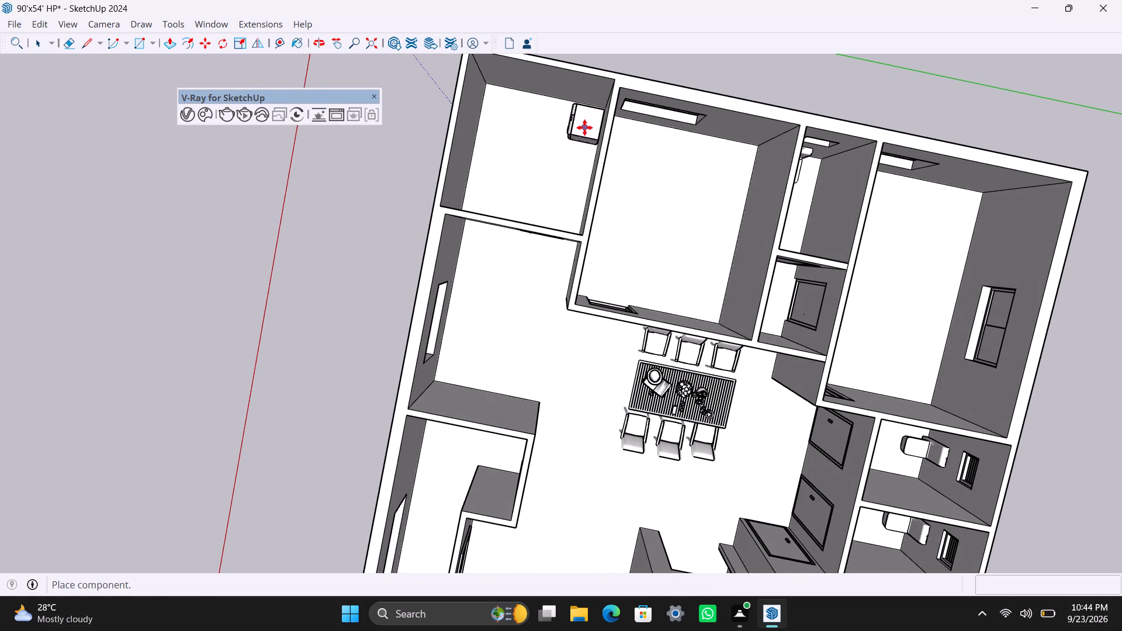
left_click(584, 127)
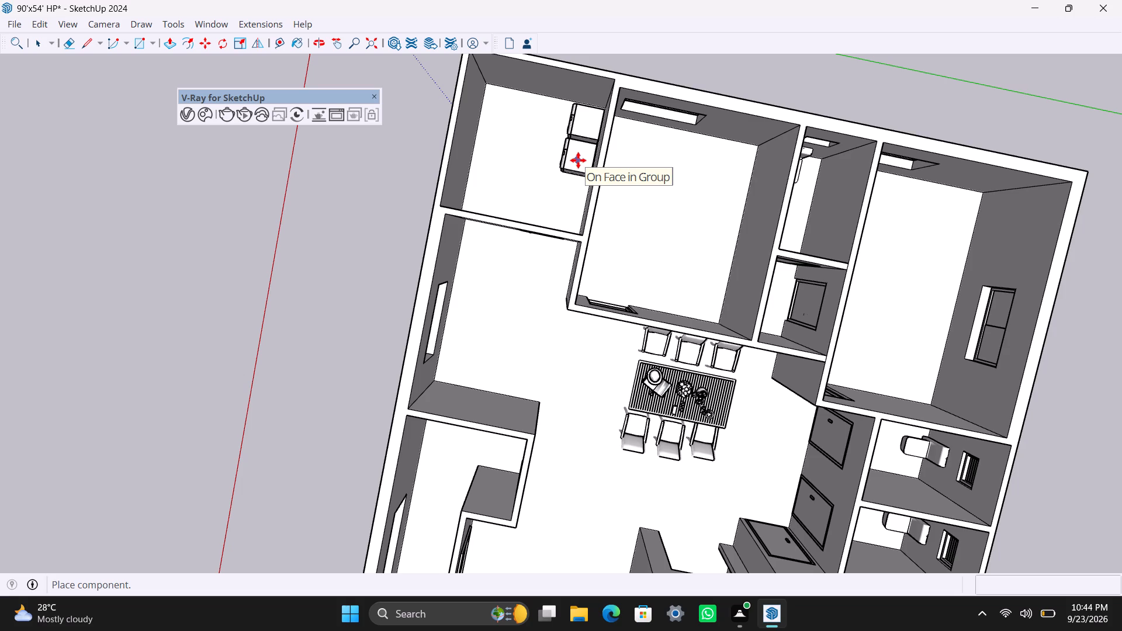
left_click(578, 160)
key("space")
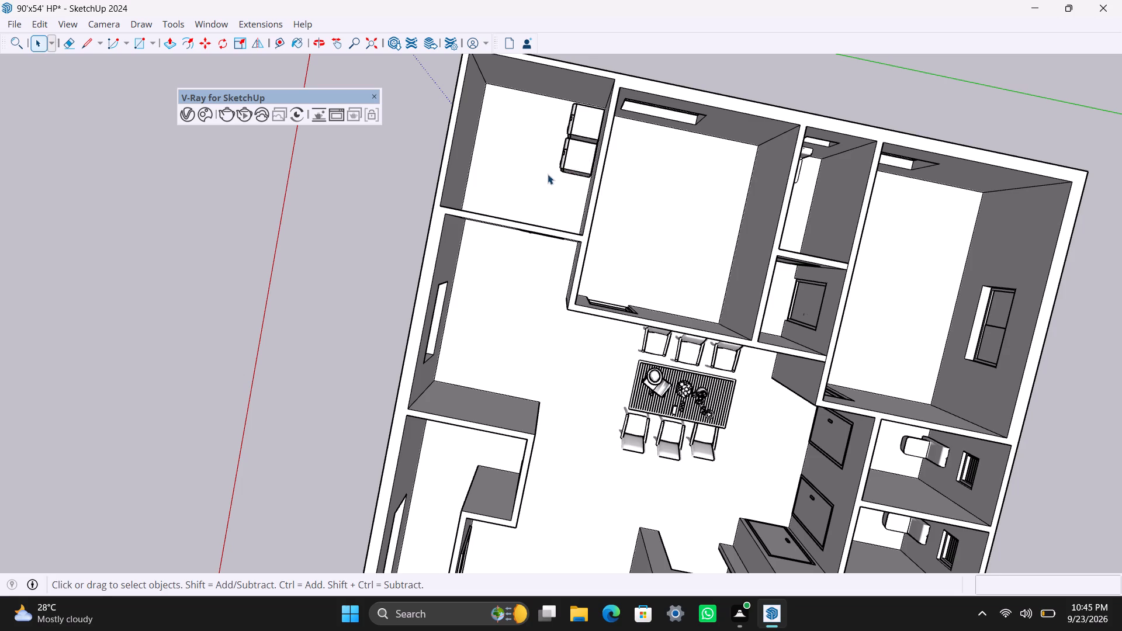
Replace the washing machine search in the Chaos Cosmos Browser with a search for "sofa set".
scroll(548, 174, "down", 10)
scroll(219, 125, "up", 1)
left_click(205, 113)
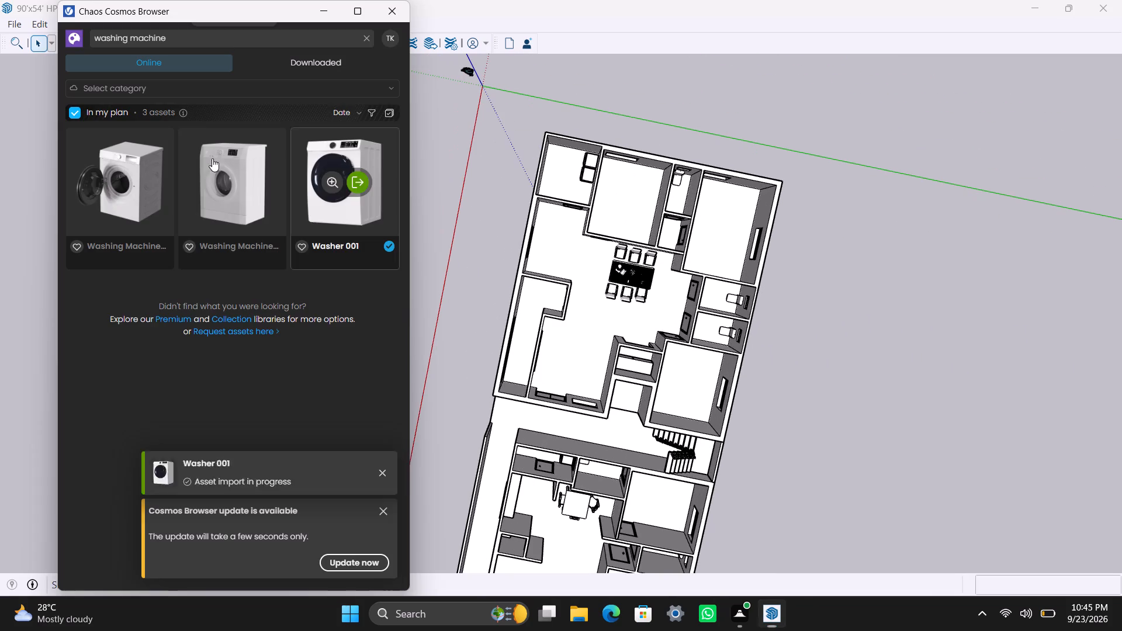
left_click(243, 88)
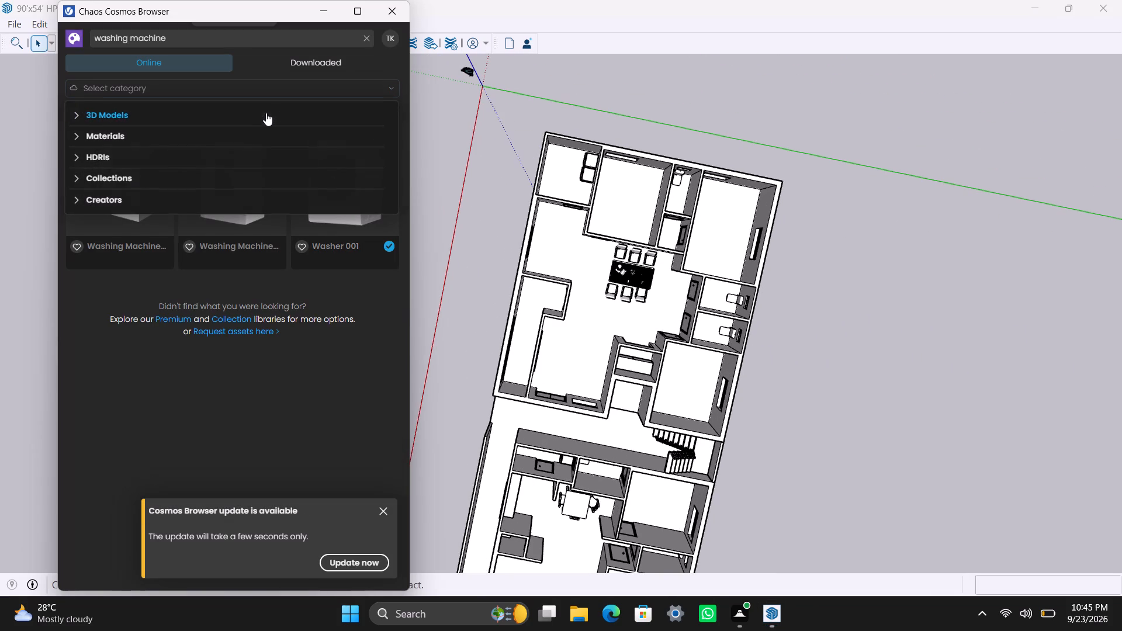
left_click(203, 65)
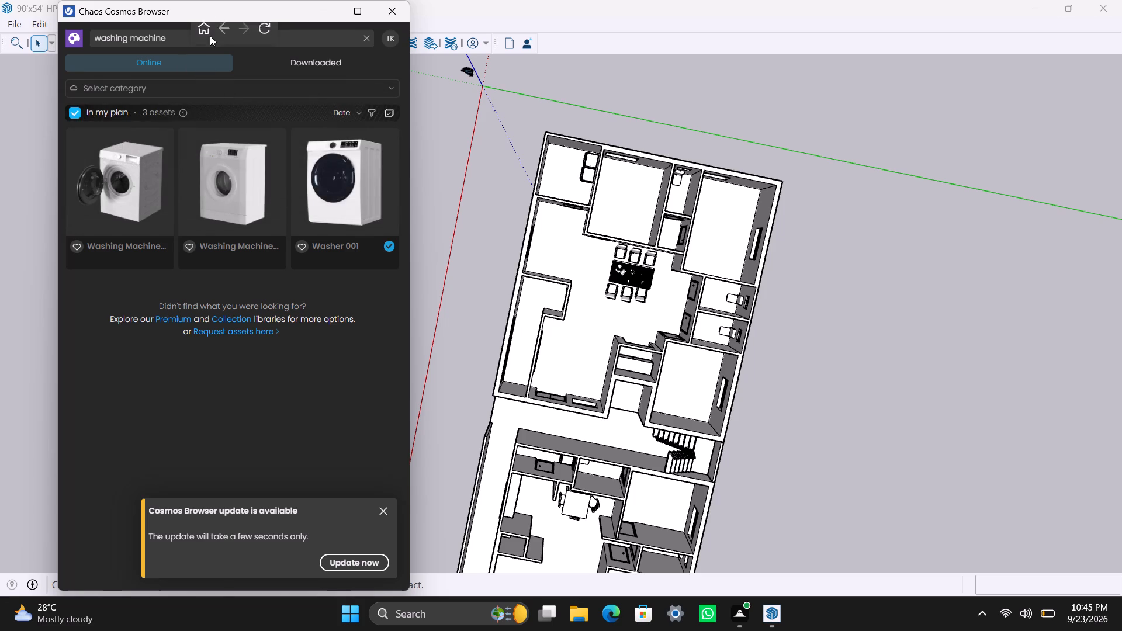
left_click(210, 36)
left_click(188, 33)
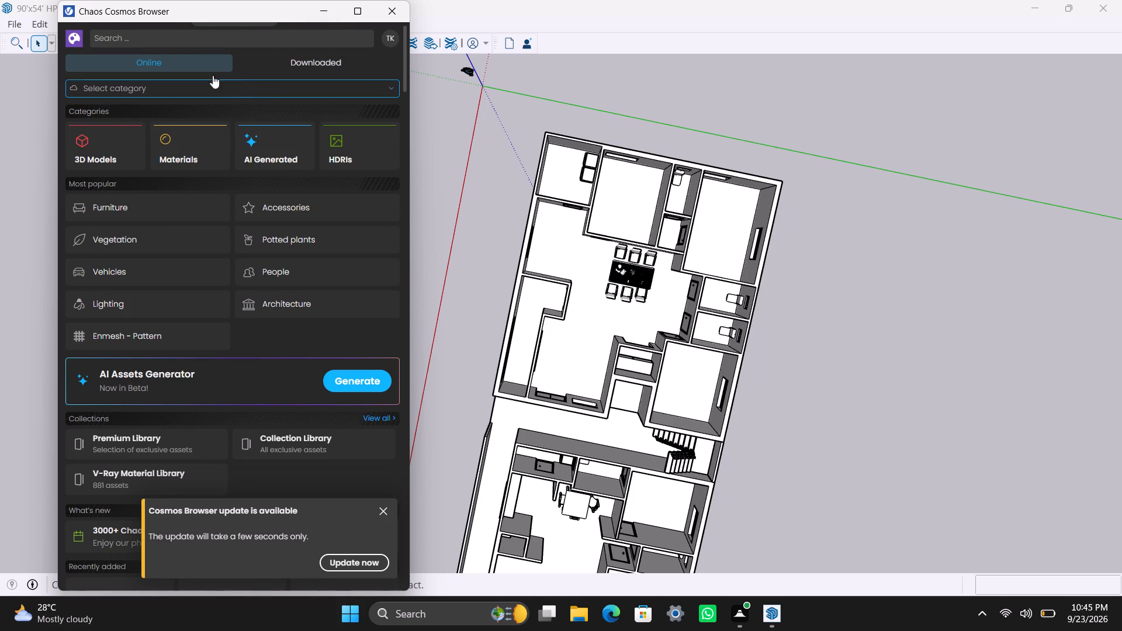
left_click(155, 43)
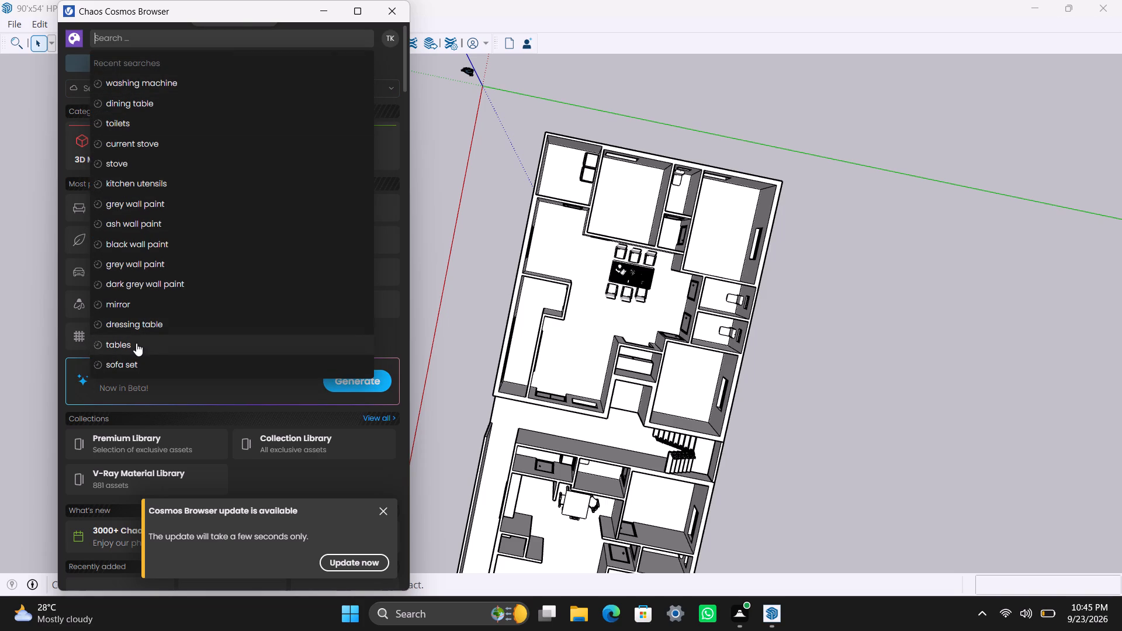
left_click(137, 360)
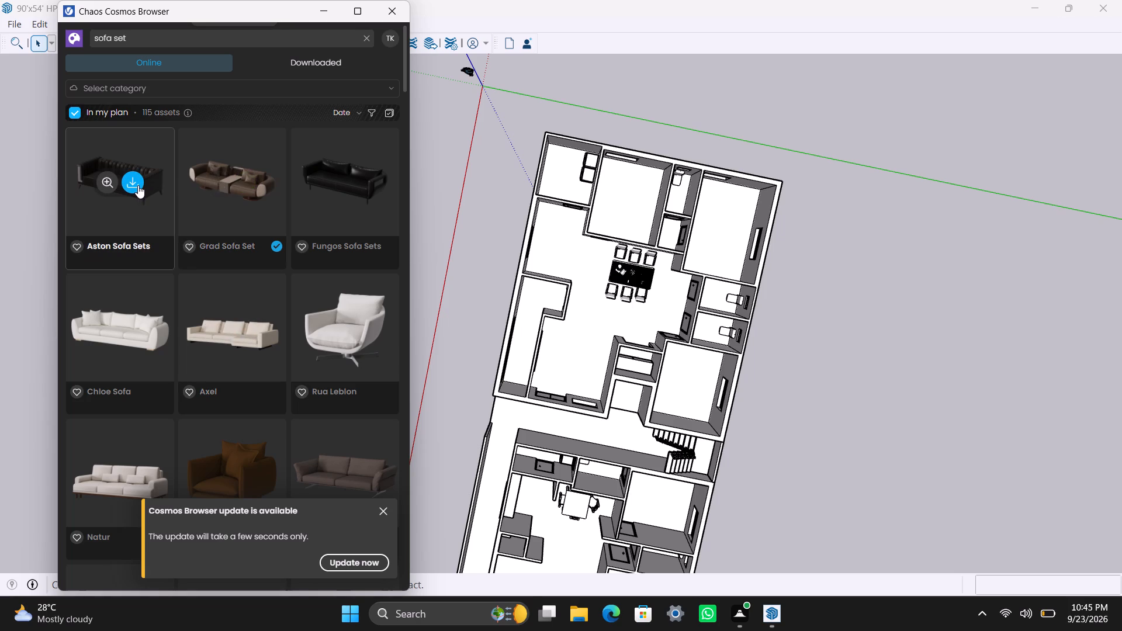
Download and import the Slow sofa and place it in the larger apartment's living area, along the interior wall near the front window.
scroll(305, 393, "down", 2)
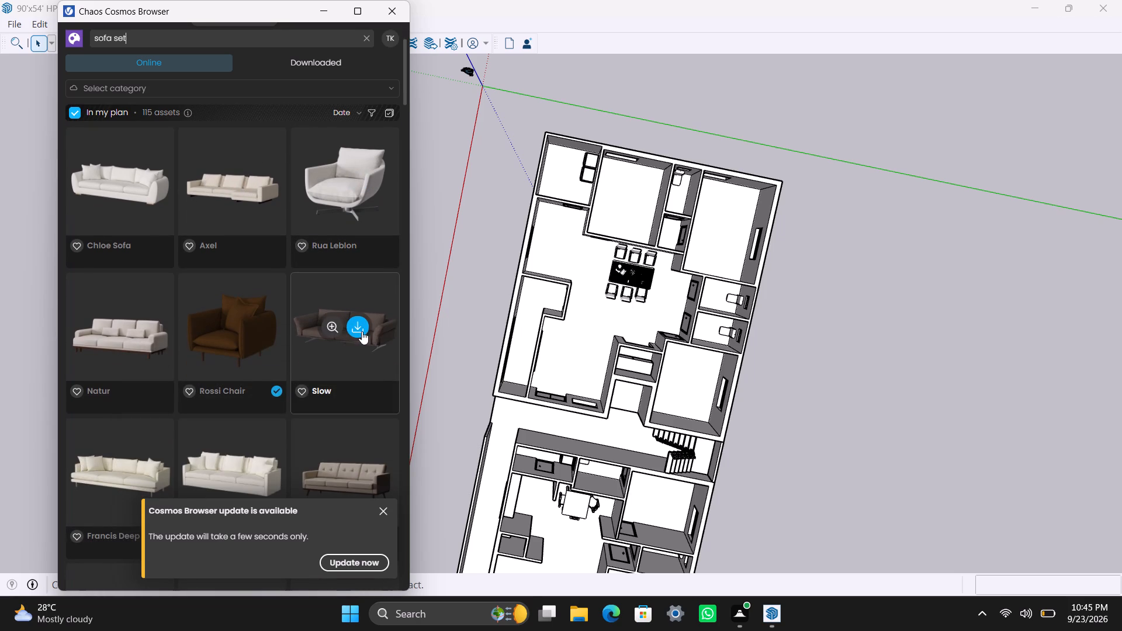
left_click(362, 330)
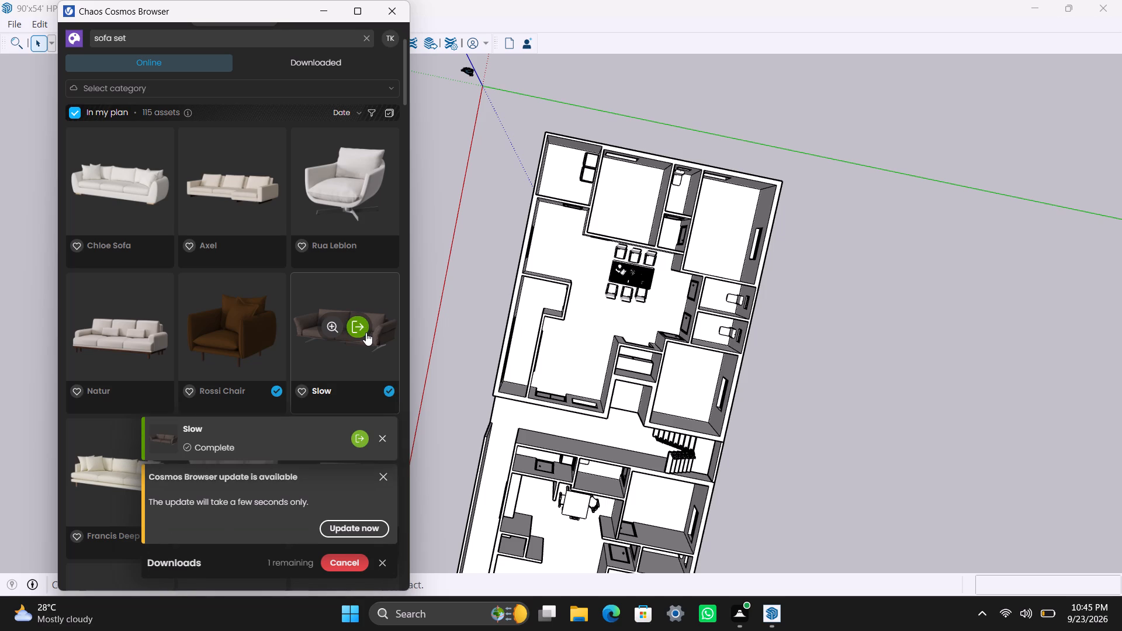
left_click(362, 326)
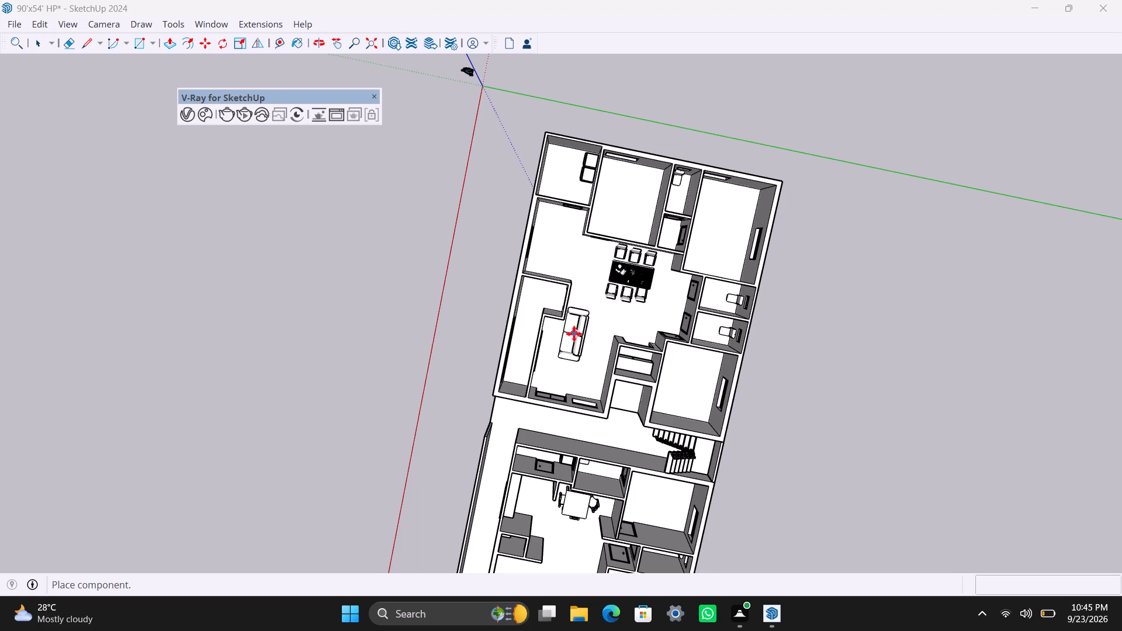
scroll(573, 334, "up", 1)
middle_click_drag(573, 334, 363, 260)
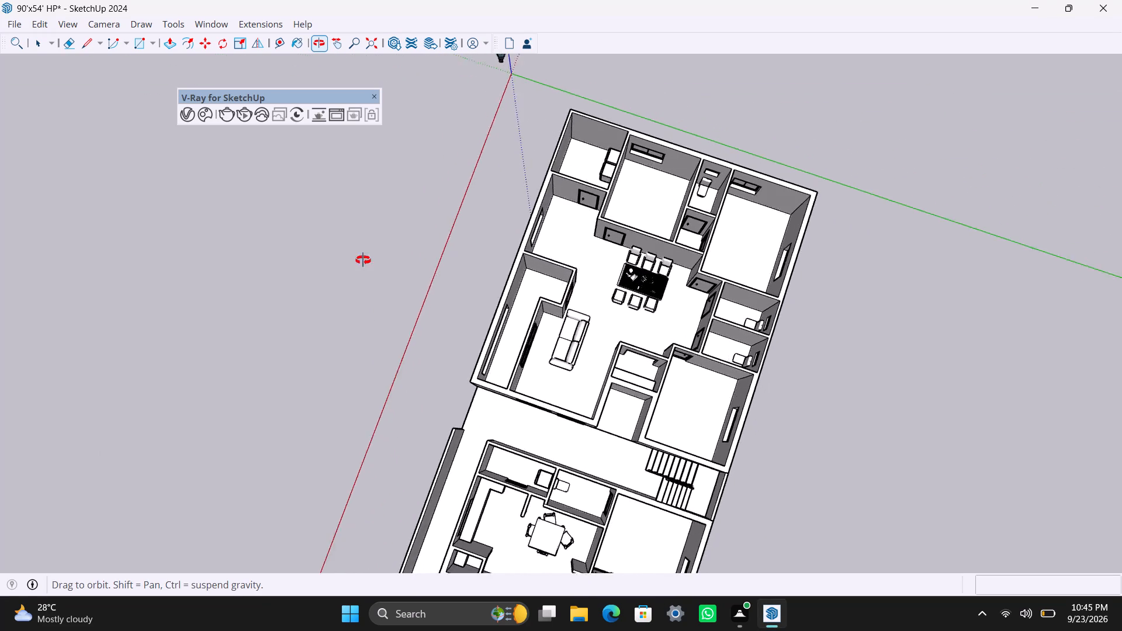
middle_click_drag(363, 260, 247, 276)
scroll(500, 476, "down", 3)
middle_click_drag(529, 407, 531, 405)
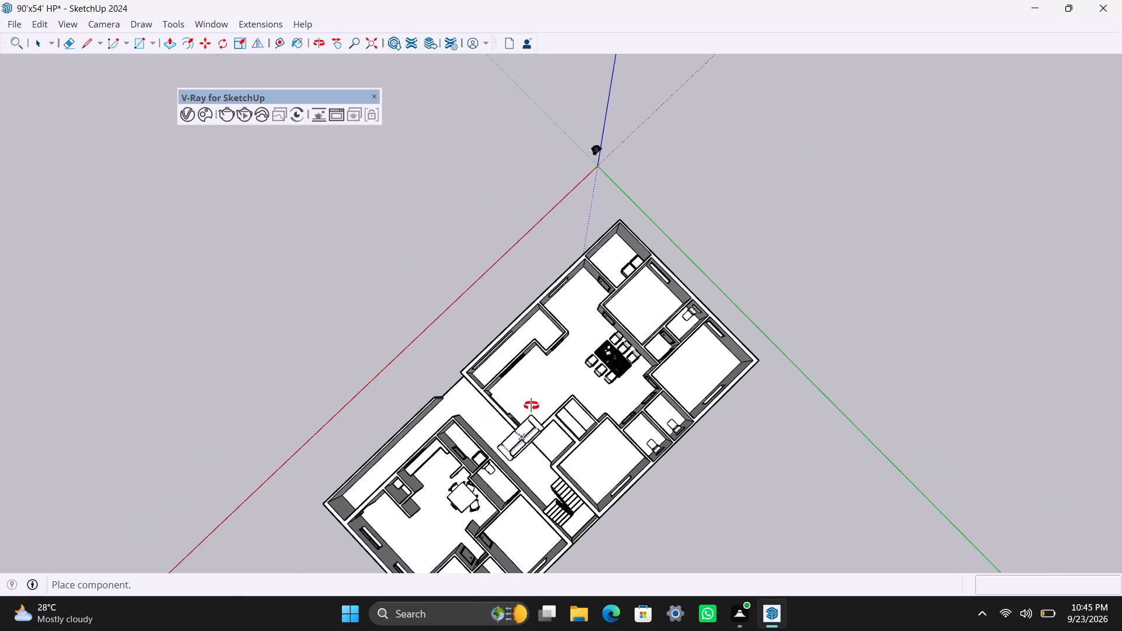
middle_click_drag(531, 405, 1072, 375)
scroll(531, 311, "up", 7)
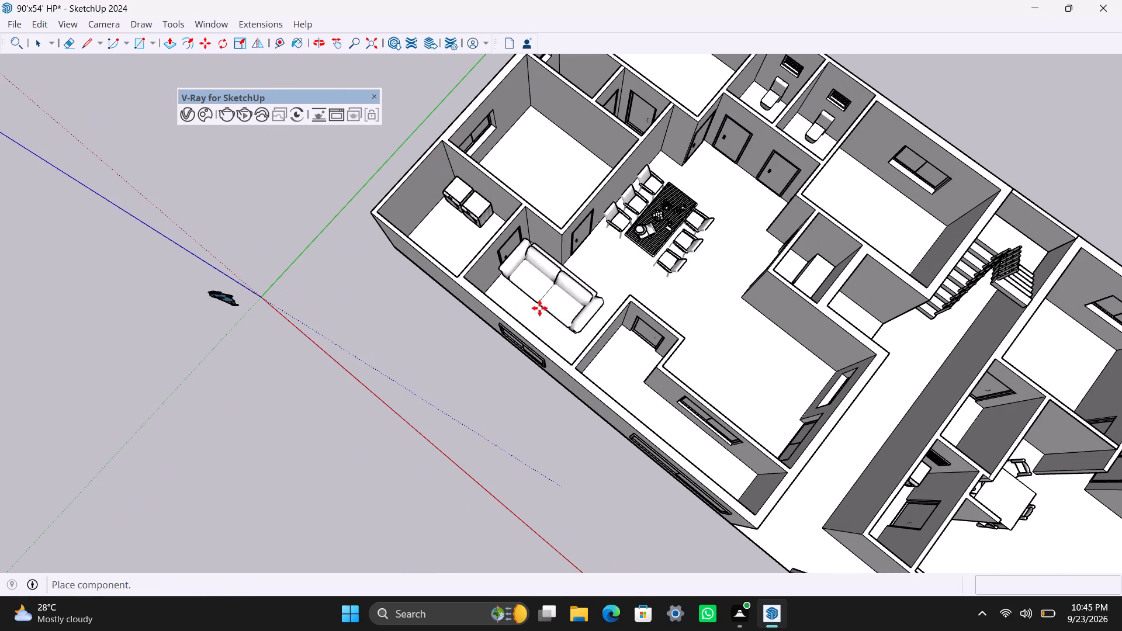
scroll(532, 318, "down", 3)
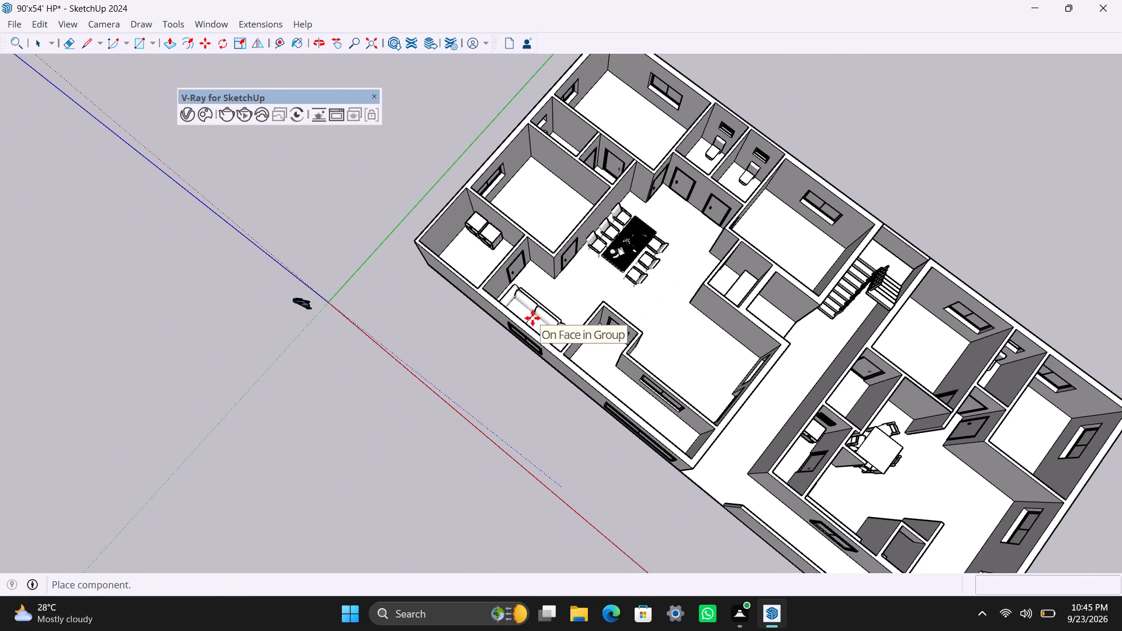
scroll(549, 314, "up", 2)
scroll(762, 373, "up", 2)
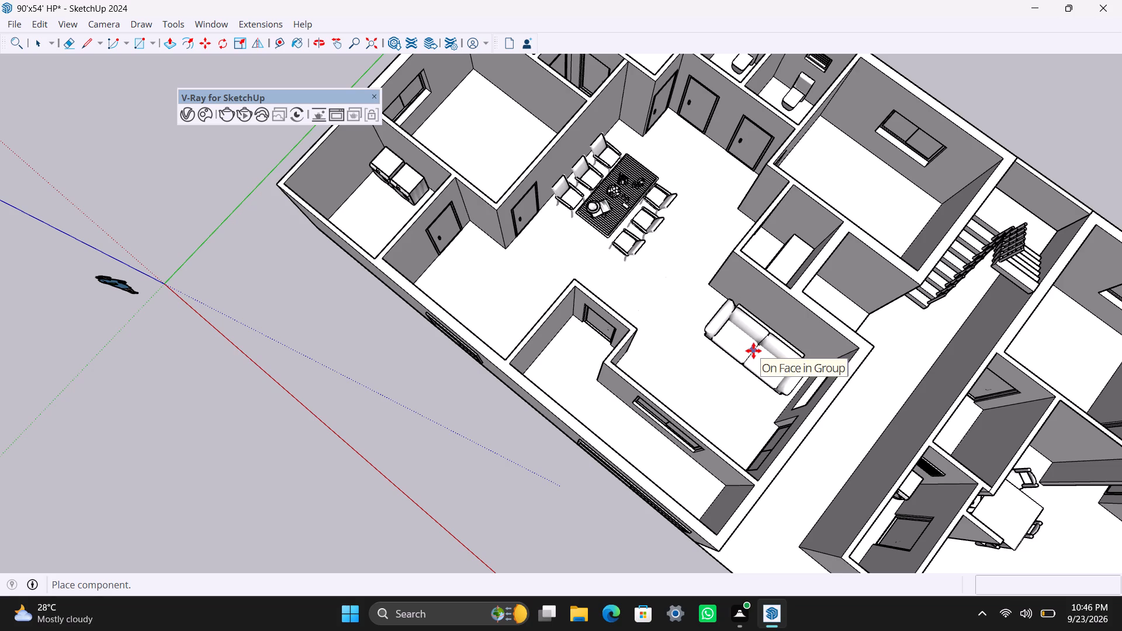
left_click(754, 351)
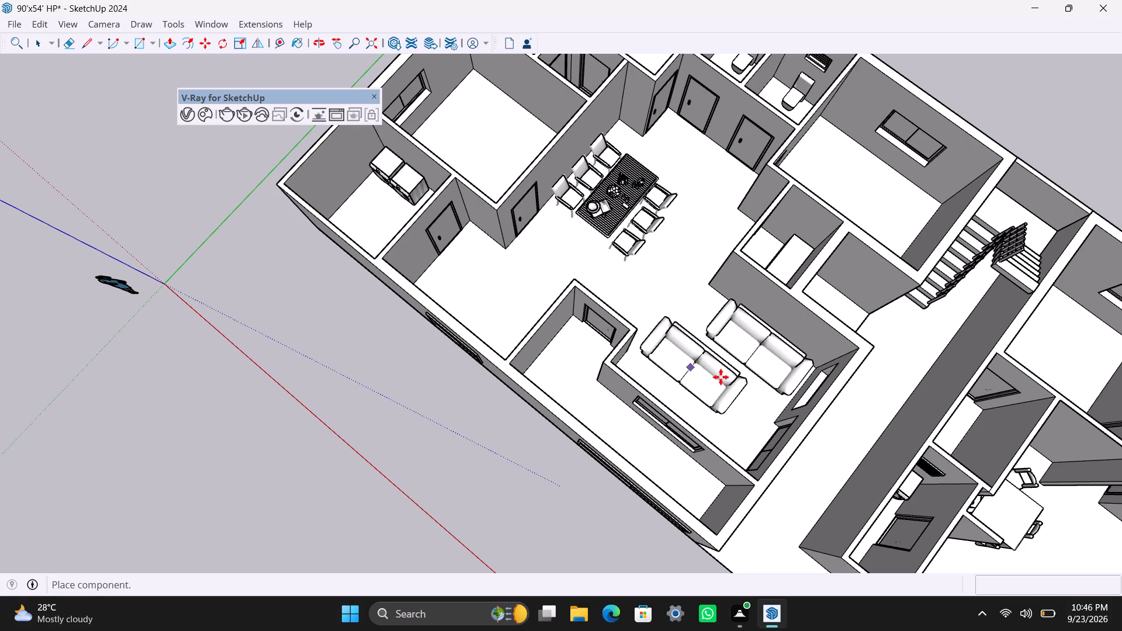
Place a second Slow sofa on the open ground outside the house, beside the smaller apartment.
scroll(784, 337, "down", 10)
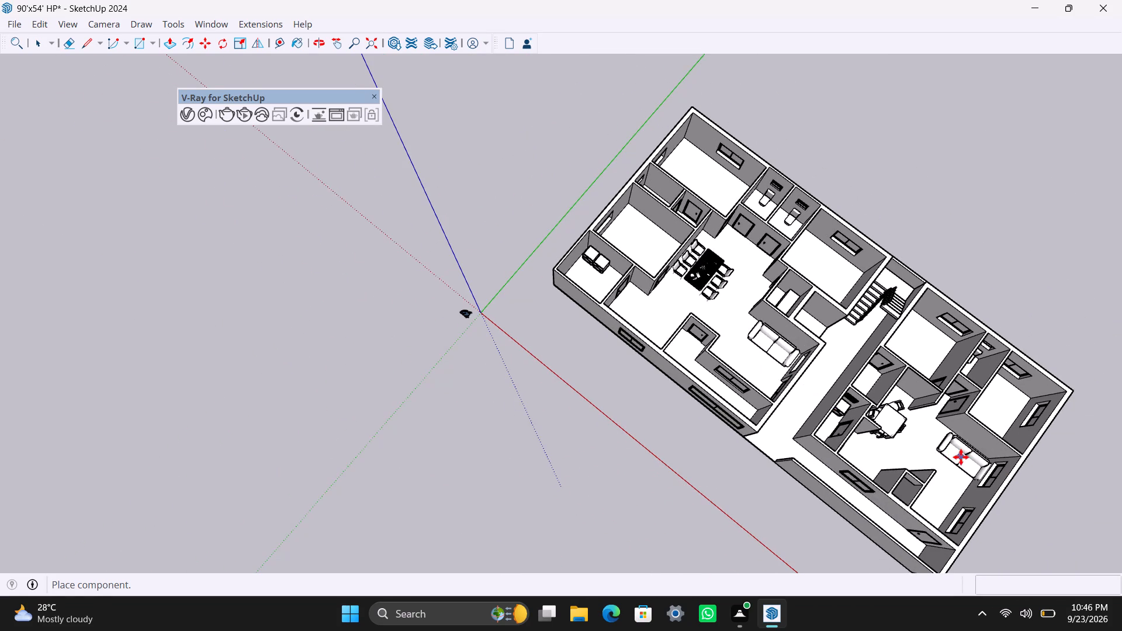
scroll(961, 457, "up", 3)
middle_click_drag(955, 456, 837, 443, "shift")
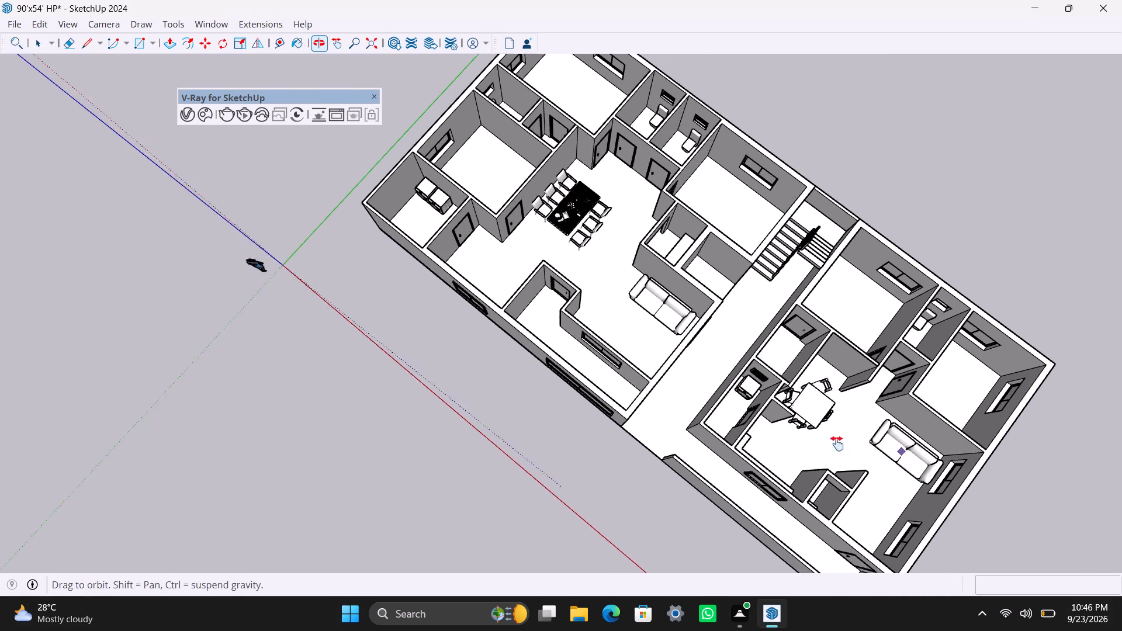
middle_click_drag(837, 443, 747, 422, "shift")
scroll(736, 418, "up", 3)
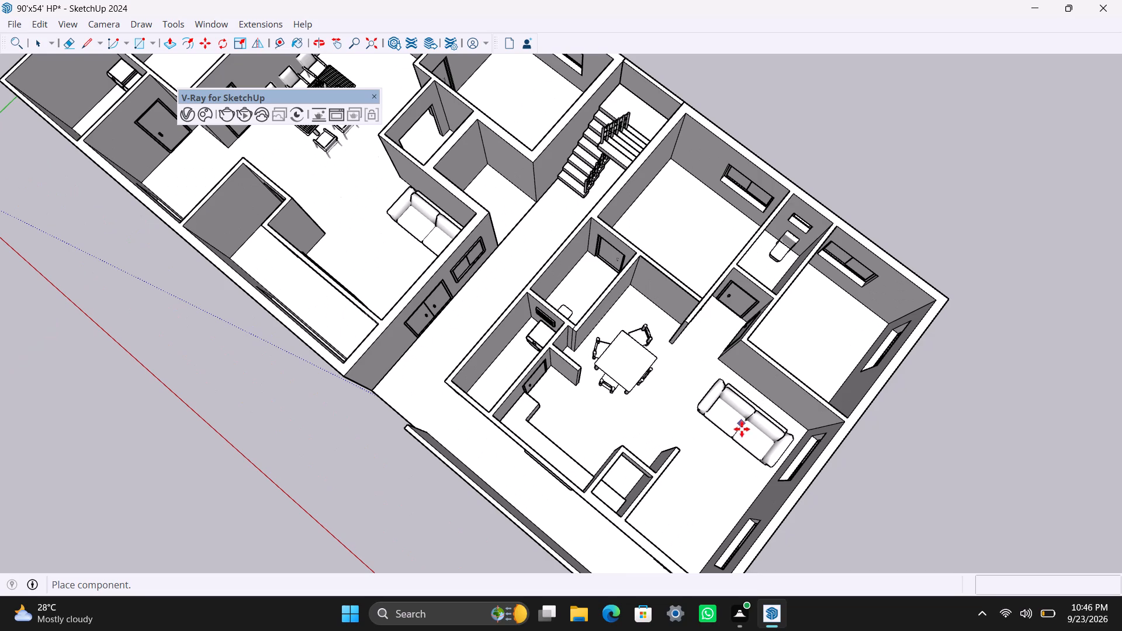
scroll(734, 440, "down", 1)
middle_click_drag(728, 431, 656, 361)
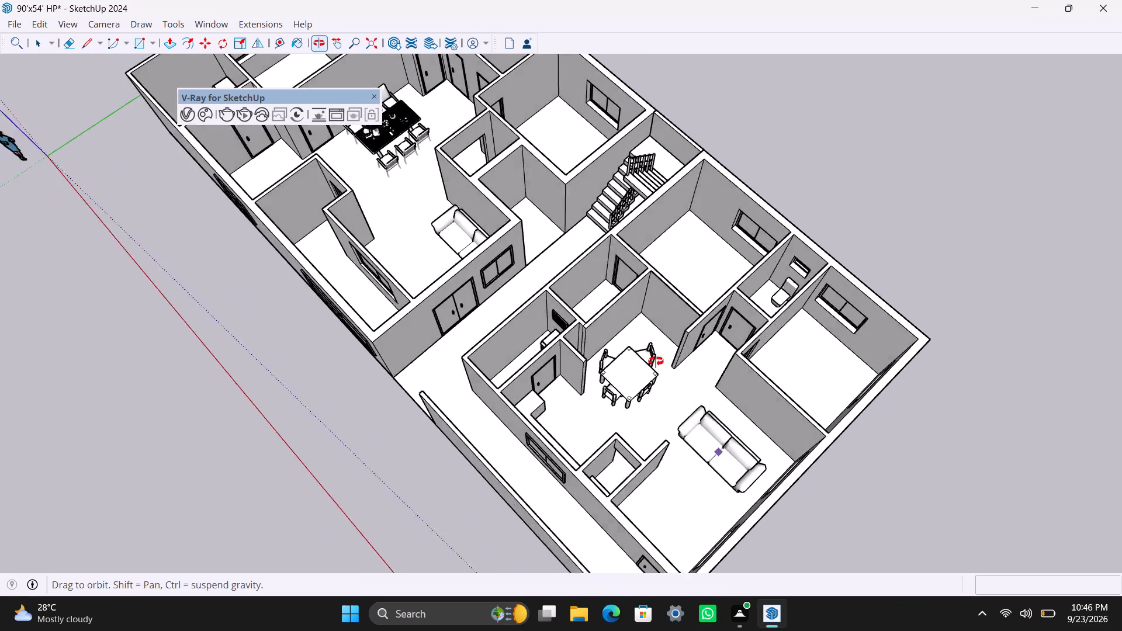
middle_click_drag(656, 361, 484, 358)
left_click(974, 360)
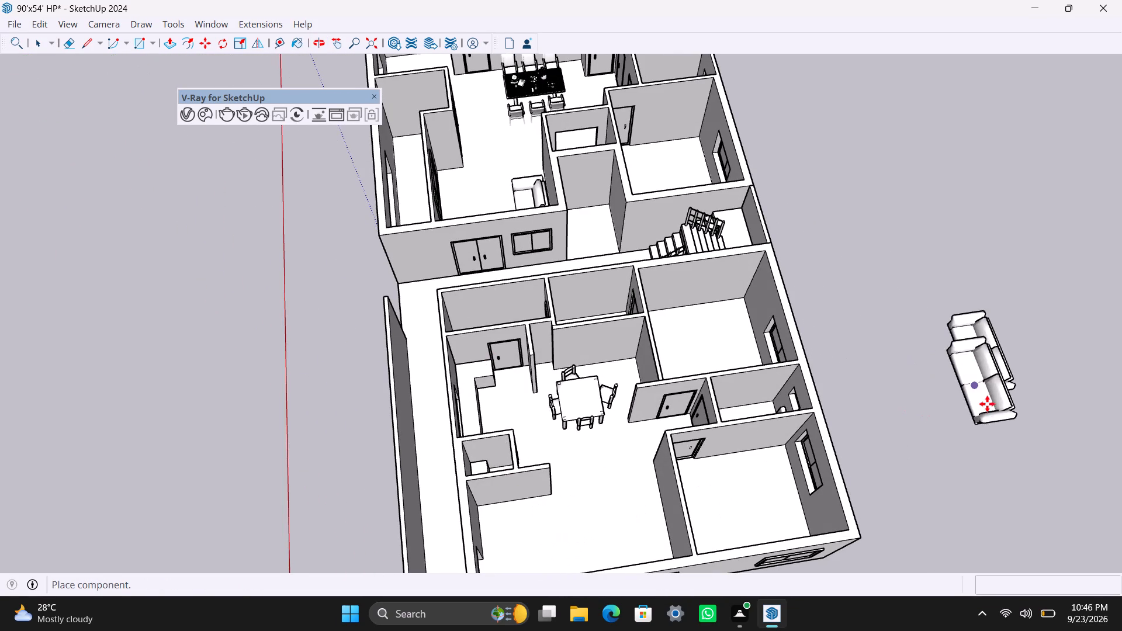
key("space")
key("m")
key("space")
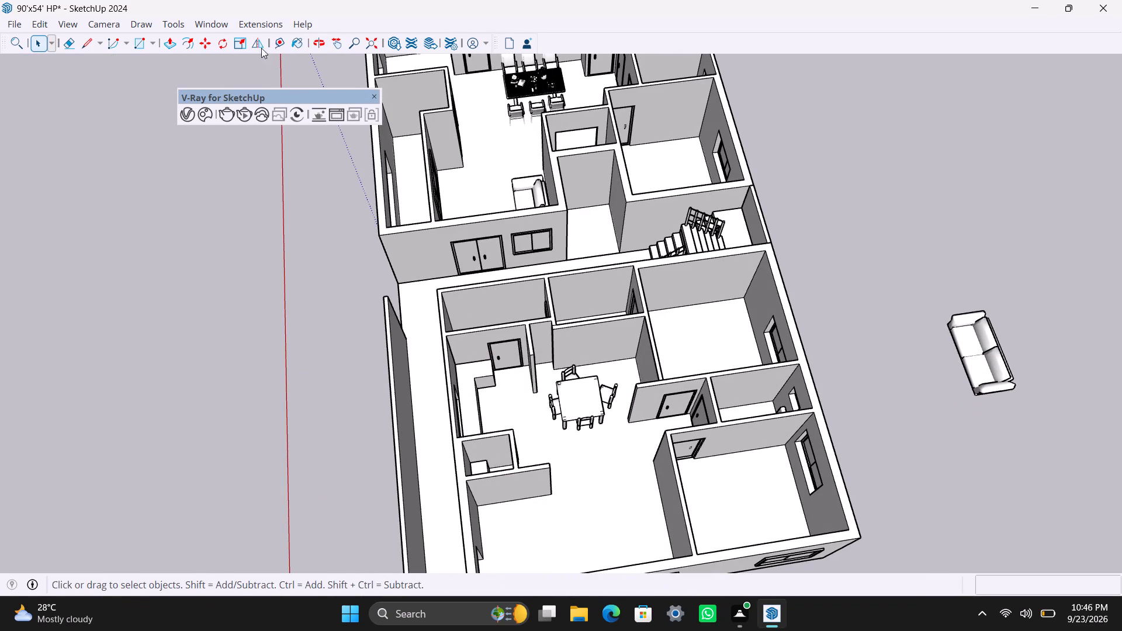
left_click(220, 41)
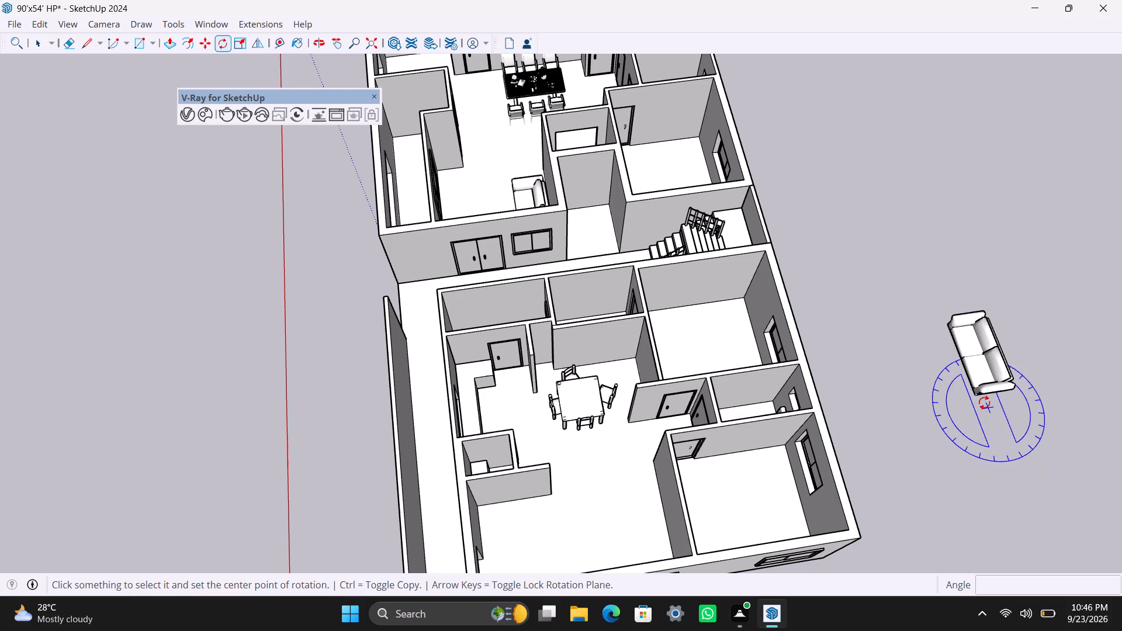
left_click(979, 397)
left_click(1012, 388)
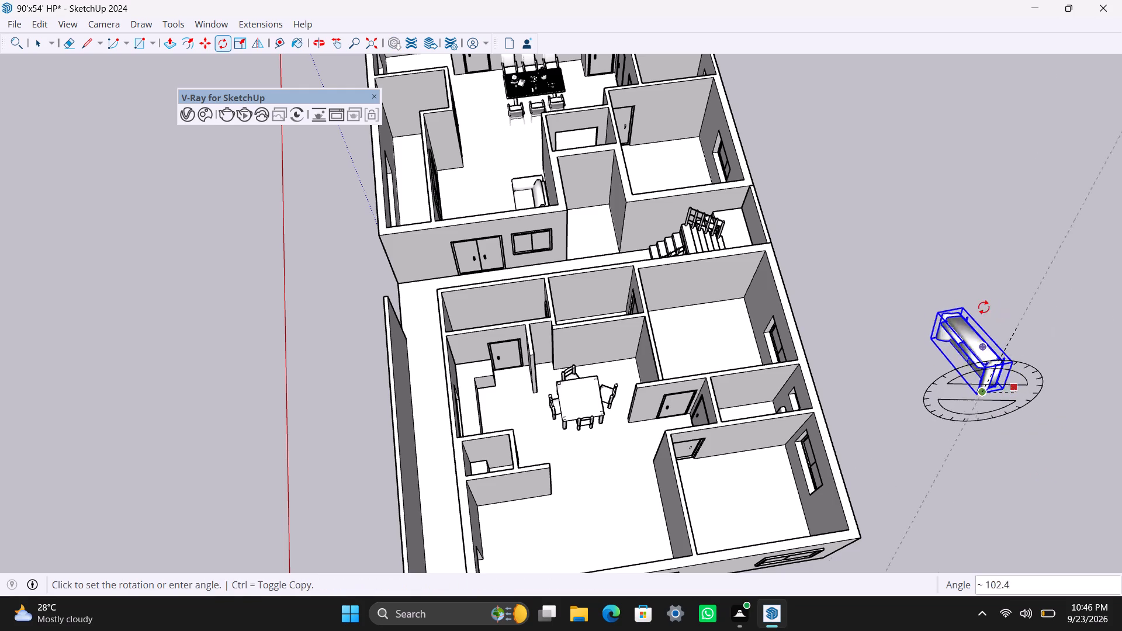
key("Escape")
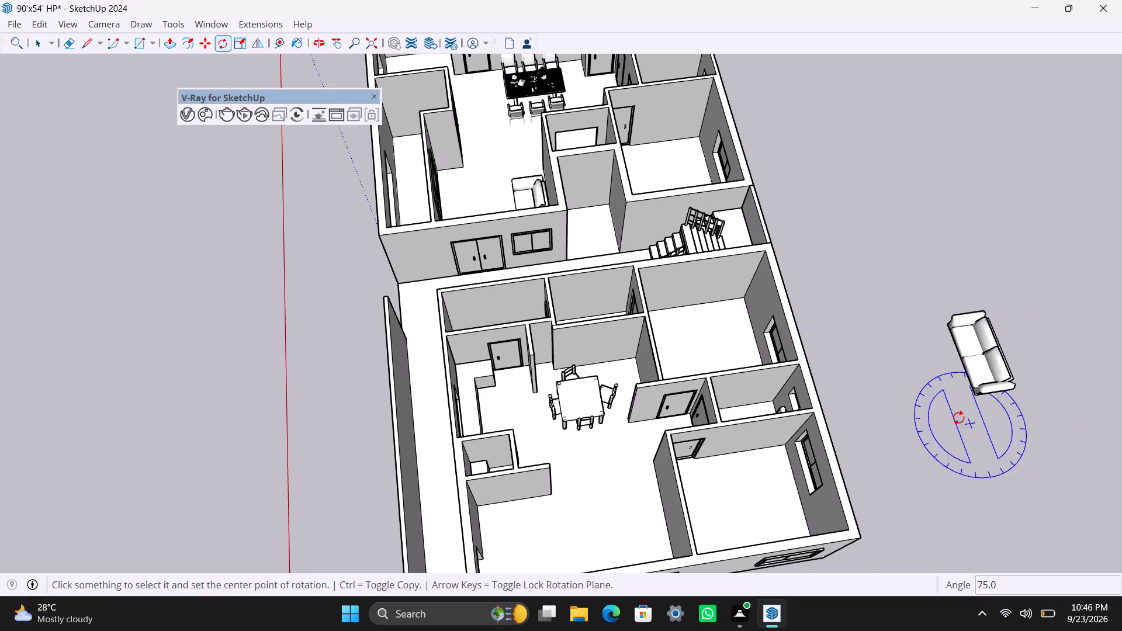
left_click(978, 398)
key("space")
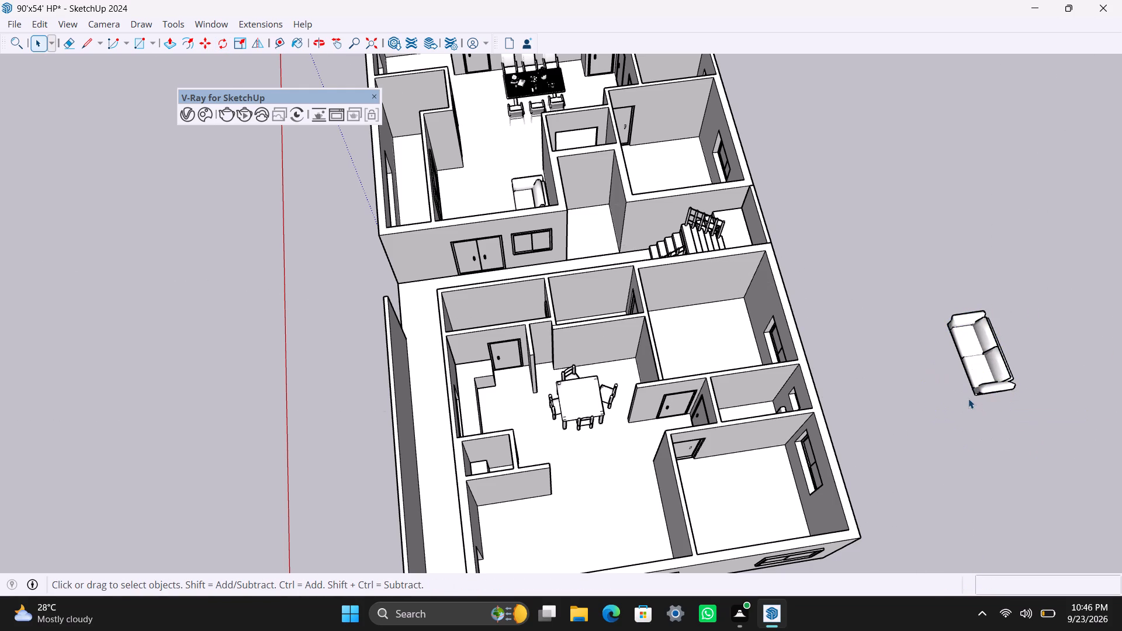
Rotate the sofa outside the house 90 degrees about the vertical axis.
left_click(223, 42)
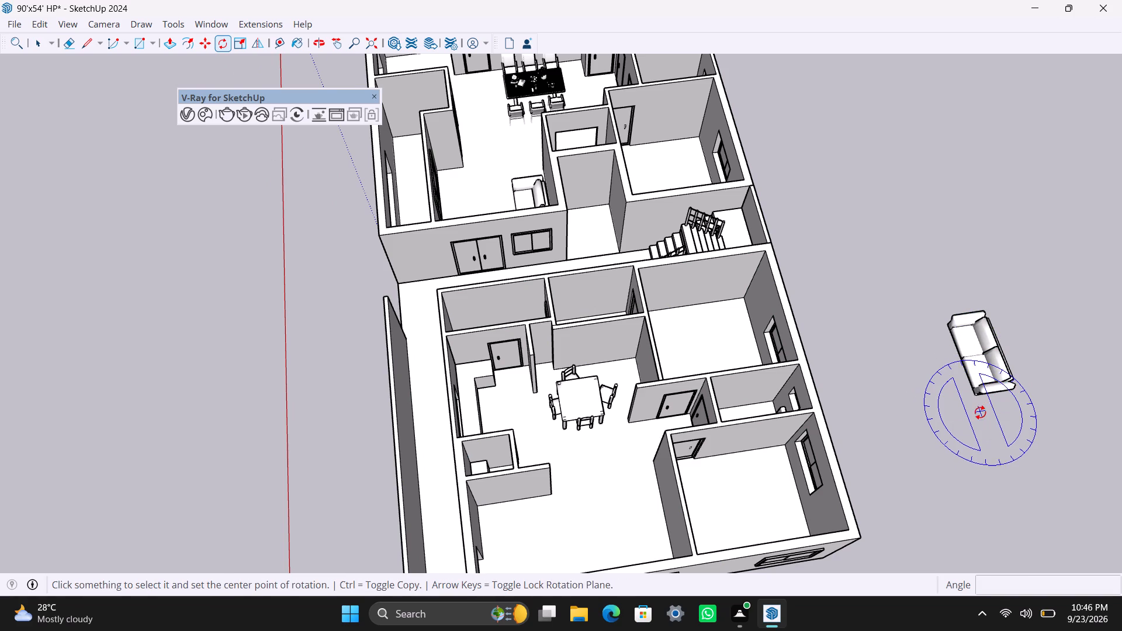
left_click(981, 405)
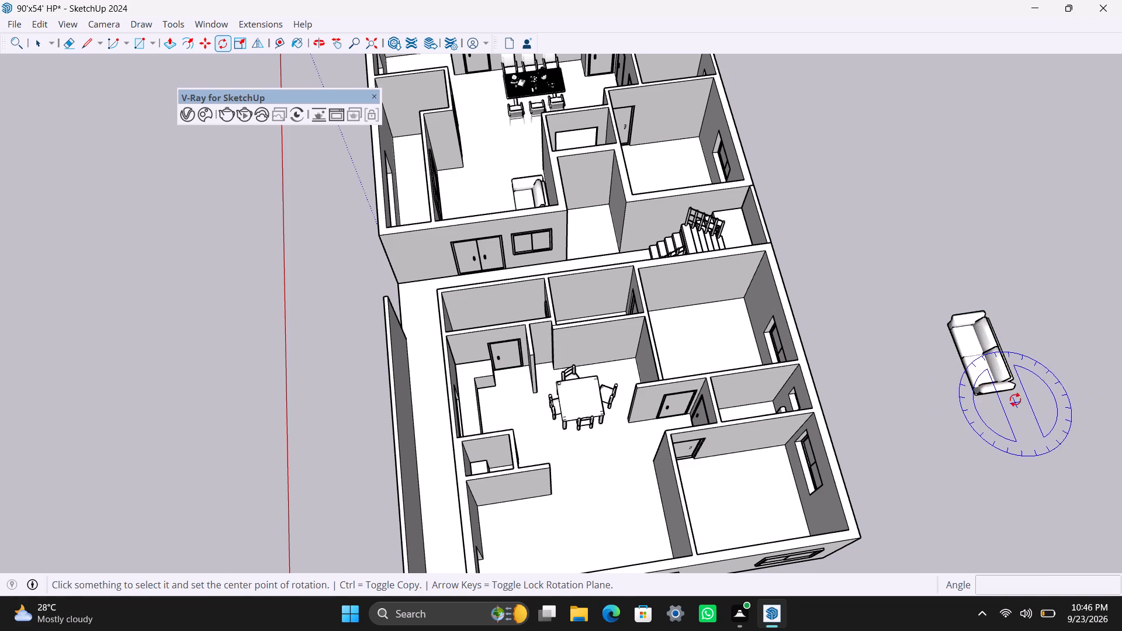
key("Down")
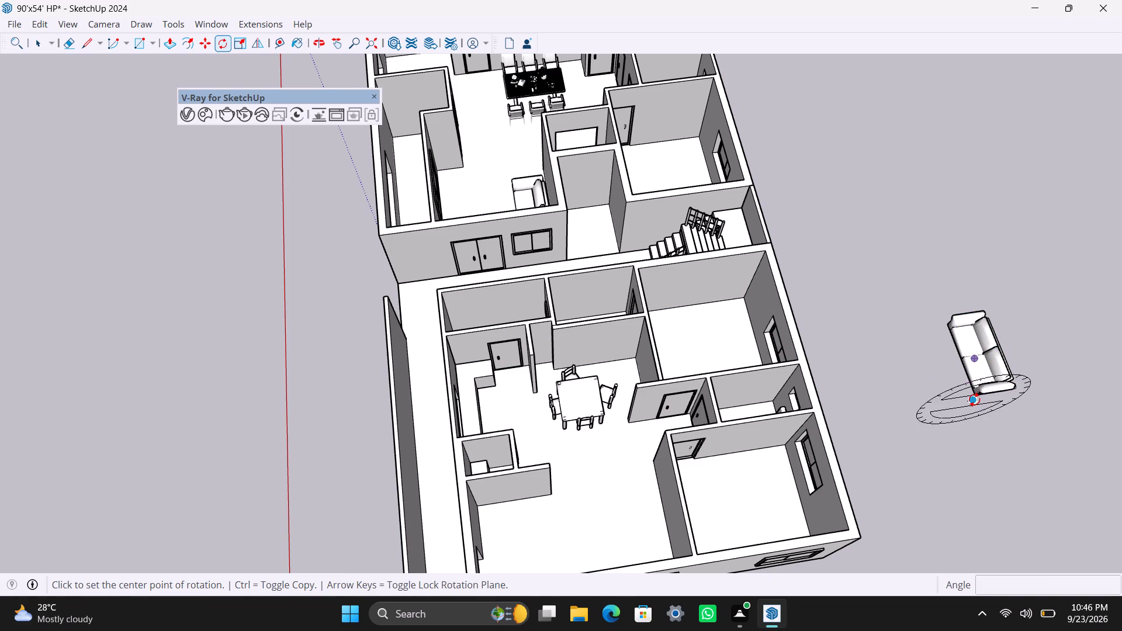
key("Left")
key("Up")
left_click(974, 400)
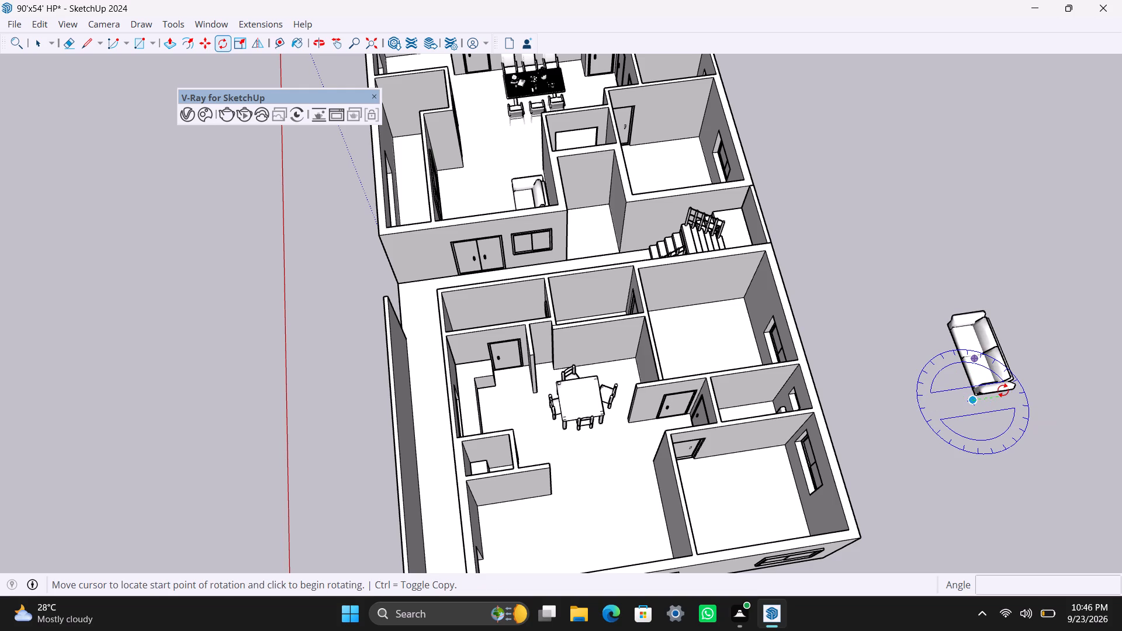
left_click(1012, 390)
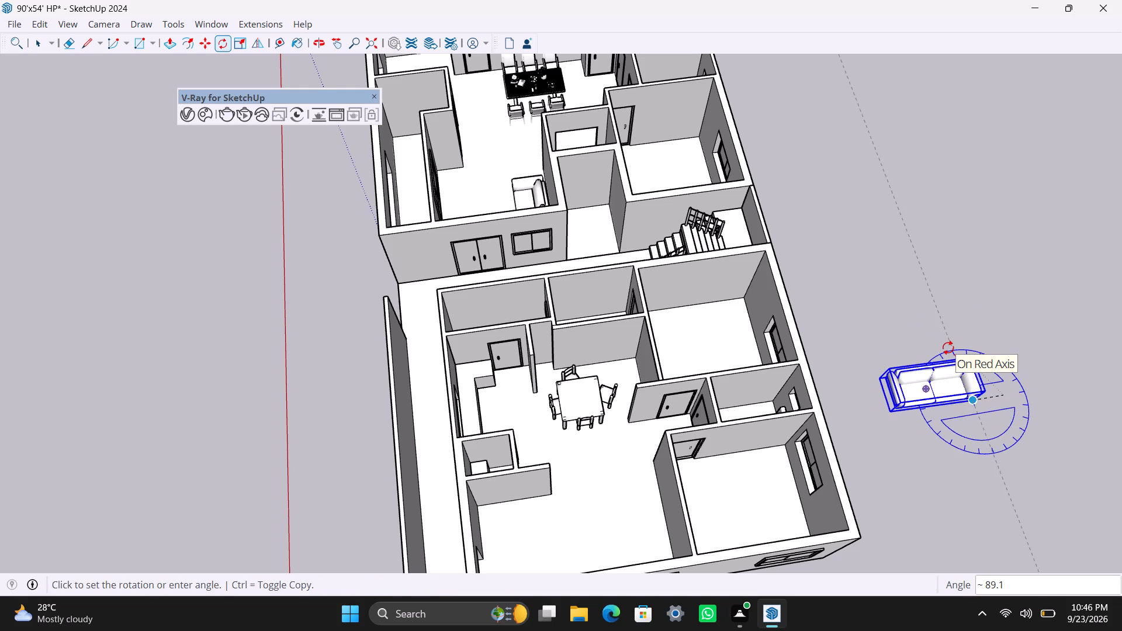
type("90")
key("Return")
key("space")
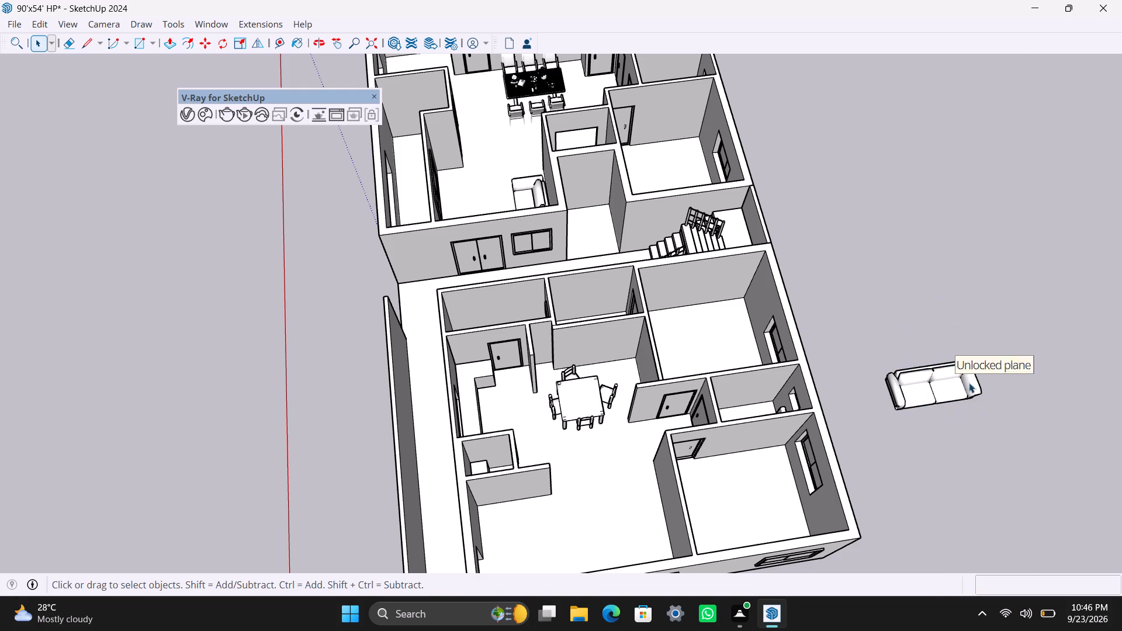
Move the rotated sofa into the smaller apartment's living area, in front of the short partition wall beside the outer side wall.
left_click(968, 400)
key("m")
left_click(892, 413)
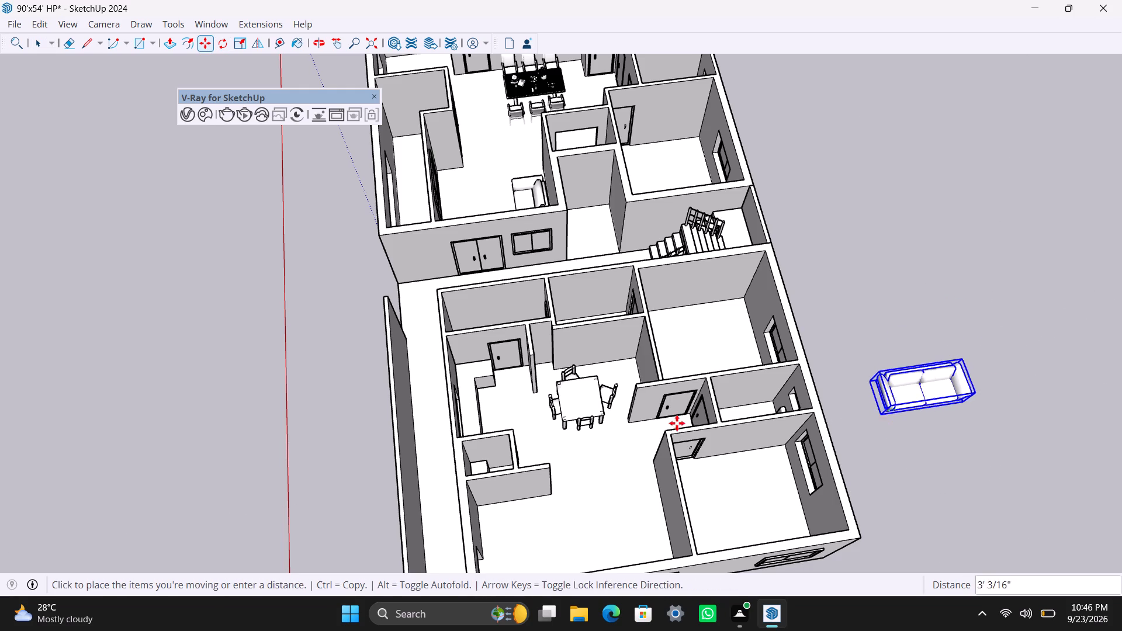
scroll(490, 548, "up", 4)
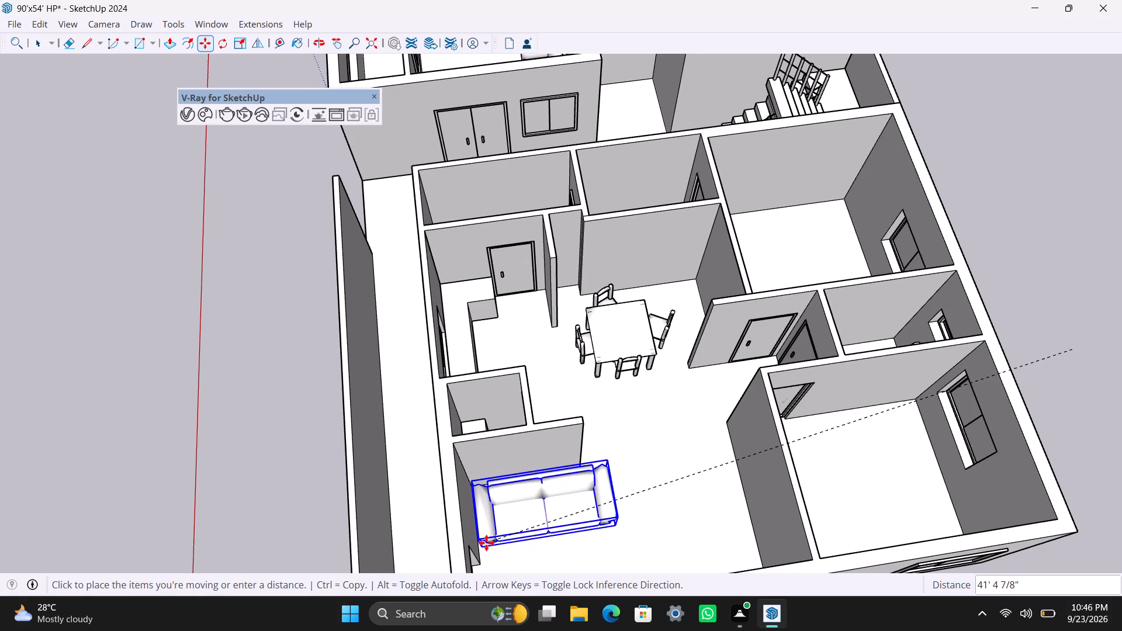
left_click(487, 545)
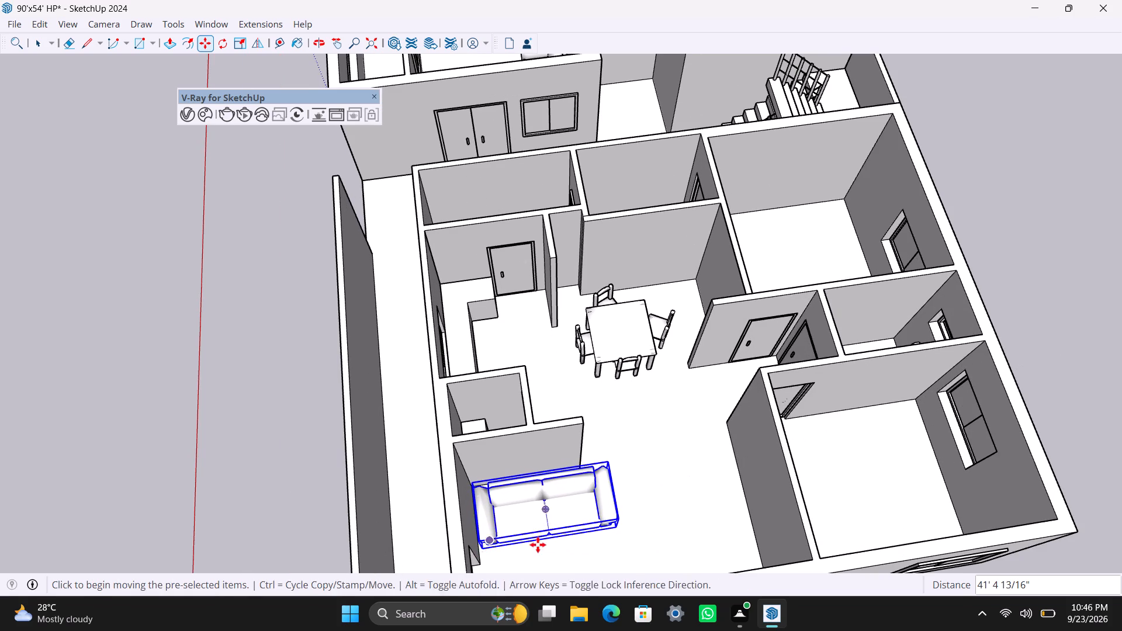
key("space")
scroll(870, 462, "down", 5)
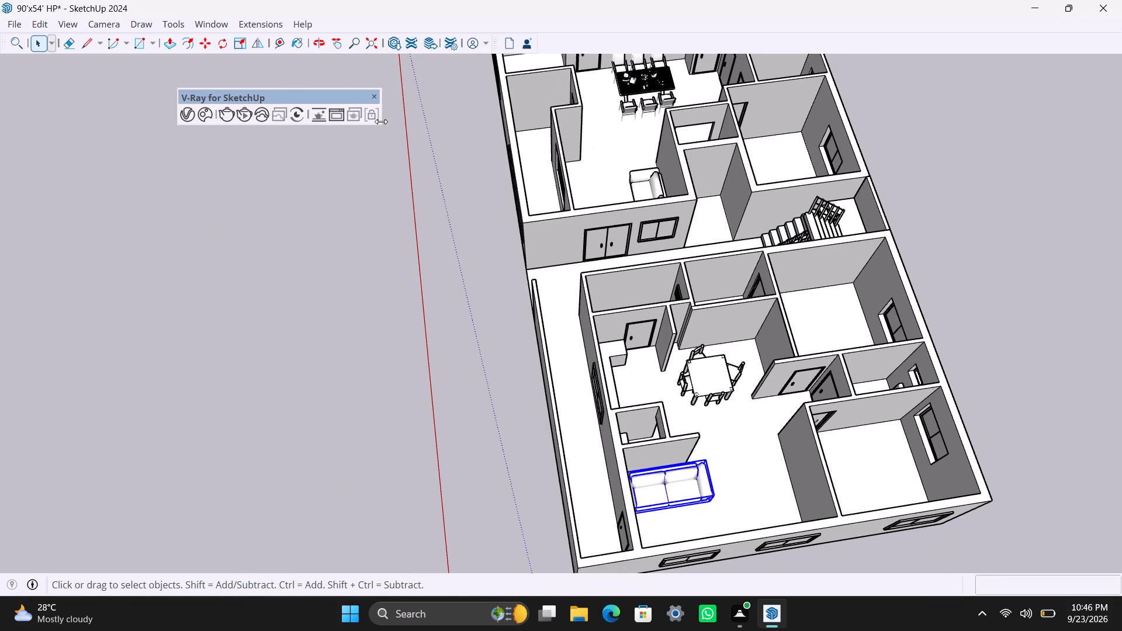
Search Chaos Cosmos for "bed" and place the Eva Bed in the smaller apartment's front corner bedroom, headboard toward the window wall.
left_click(203, 112)
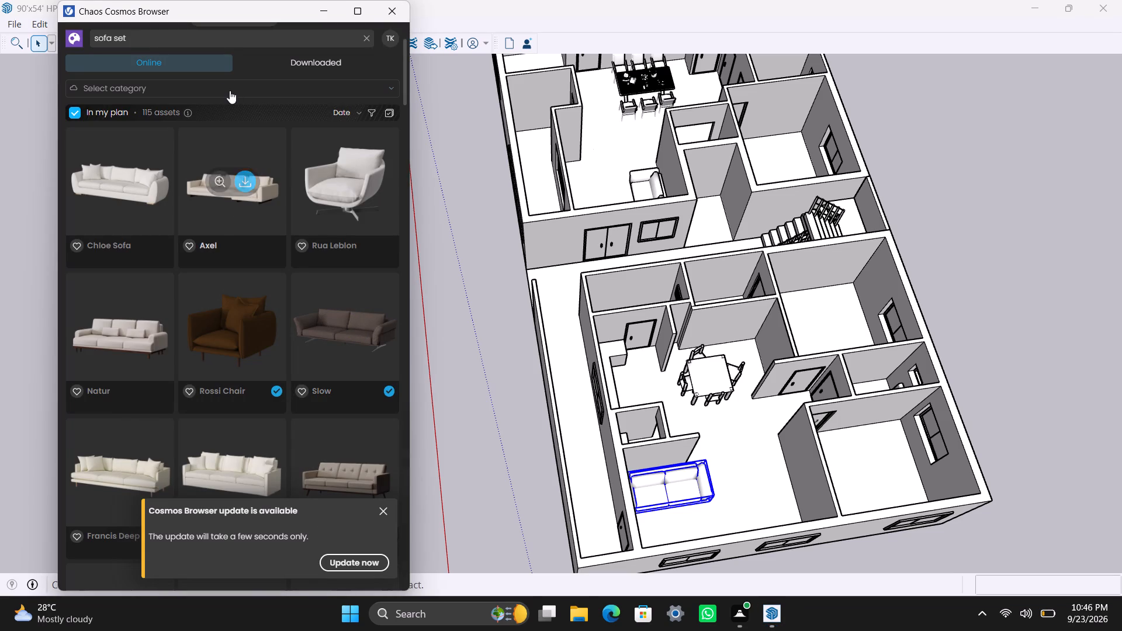
left_click_drag(217, 41, 83, 50)
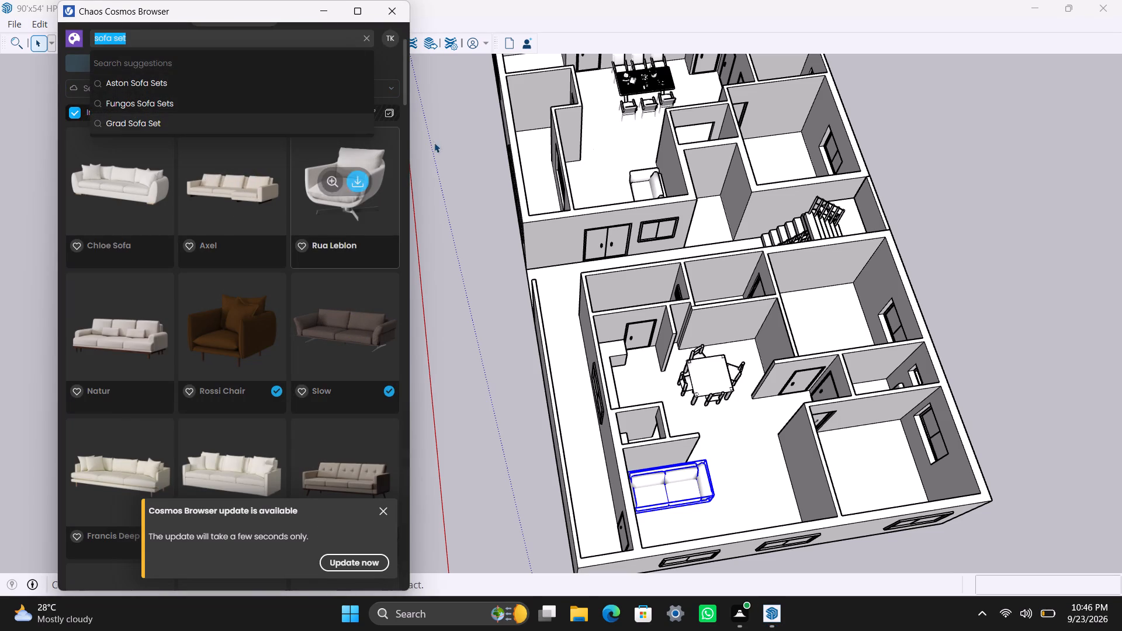
key("BackSpace")
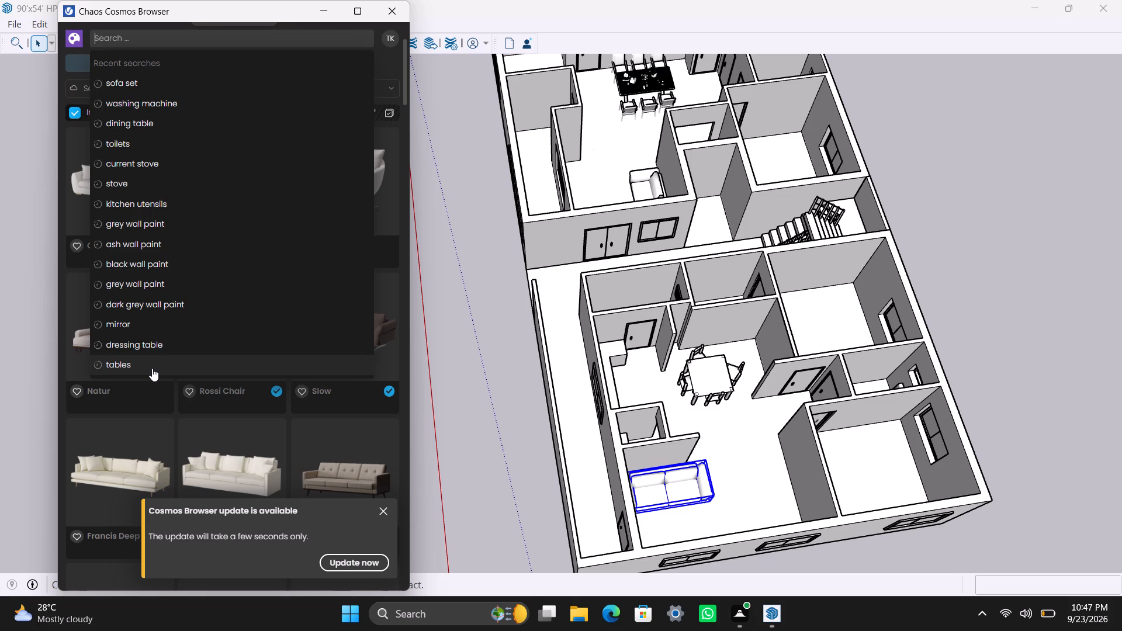
left_click(195, 40)
type("bed")
key("Return")
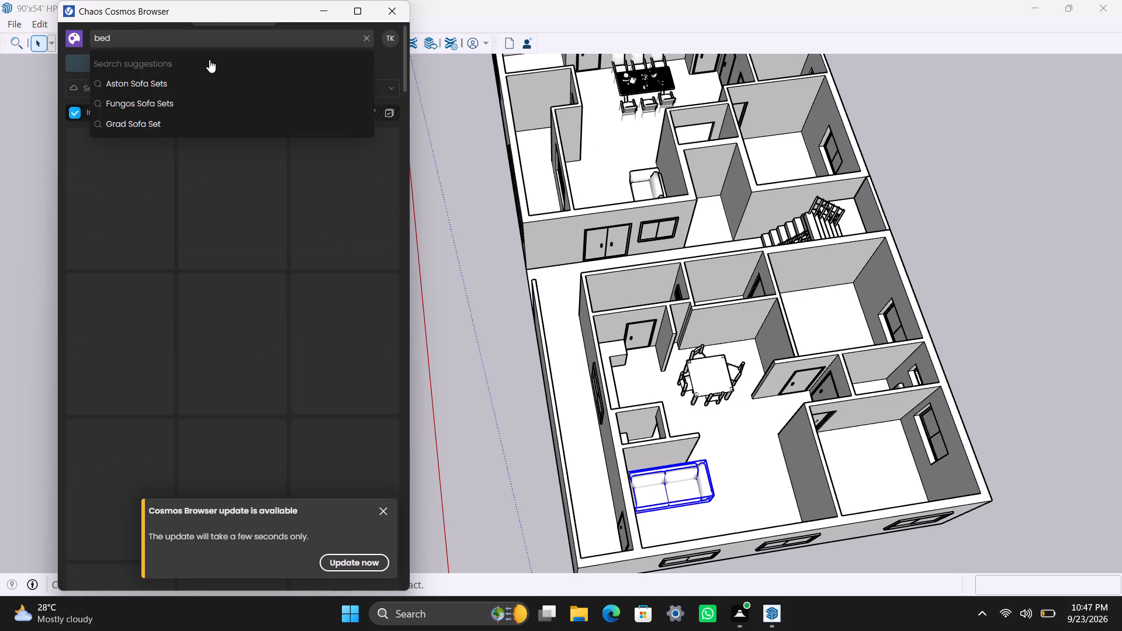
scroll(273, 346, "down", 1)
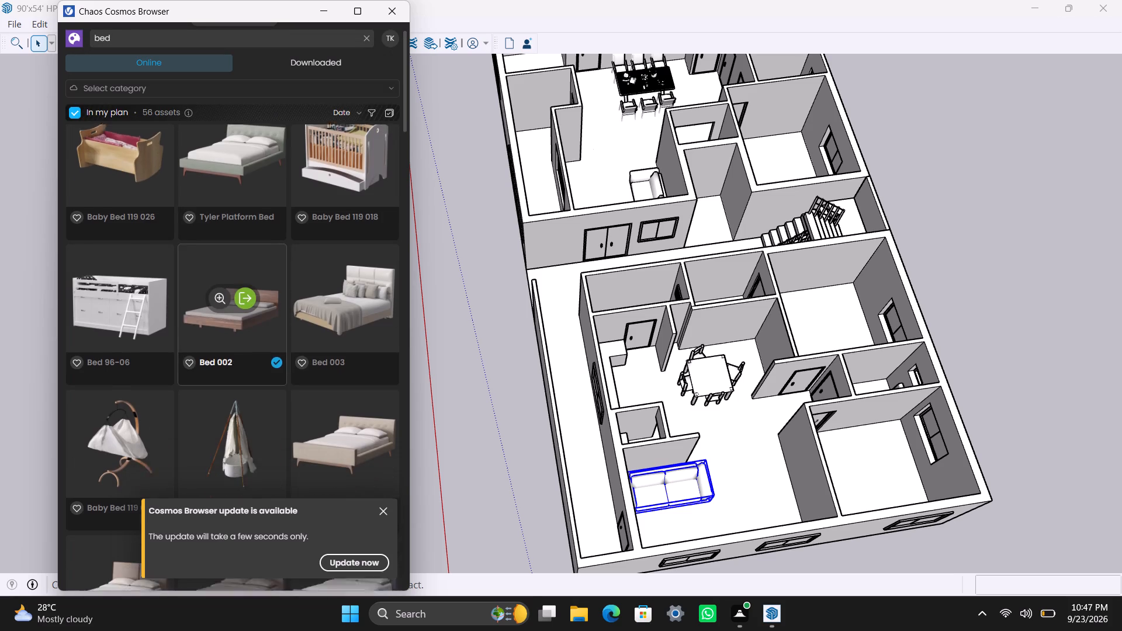
scroll(273, 351, "down", 4)
scroll(306, 398, "down", 2)
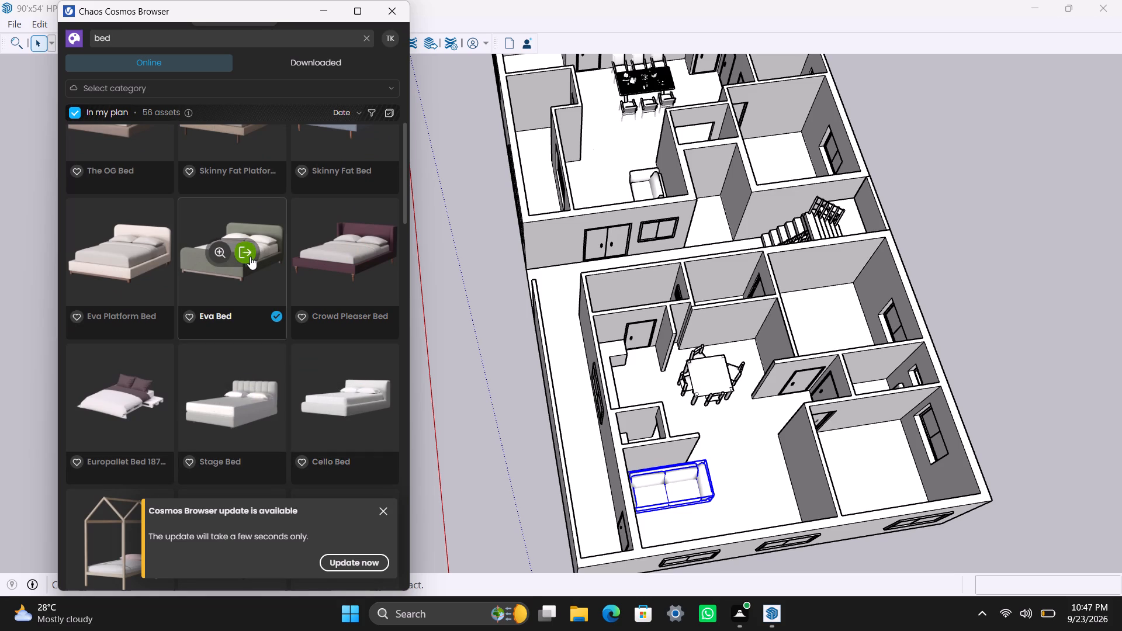
left_click(250, 256)
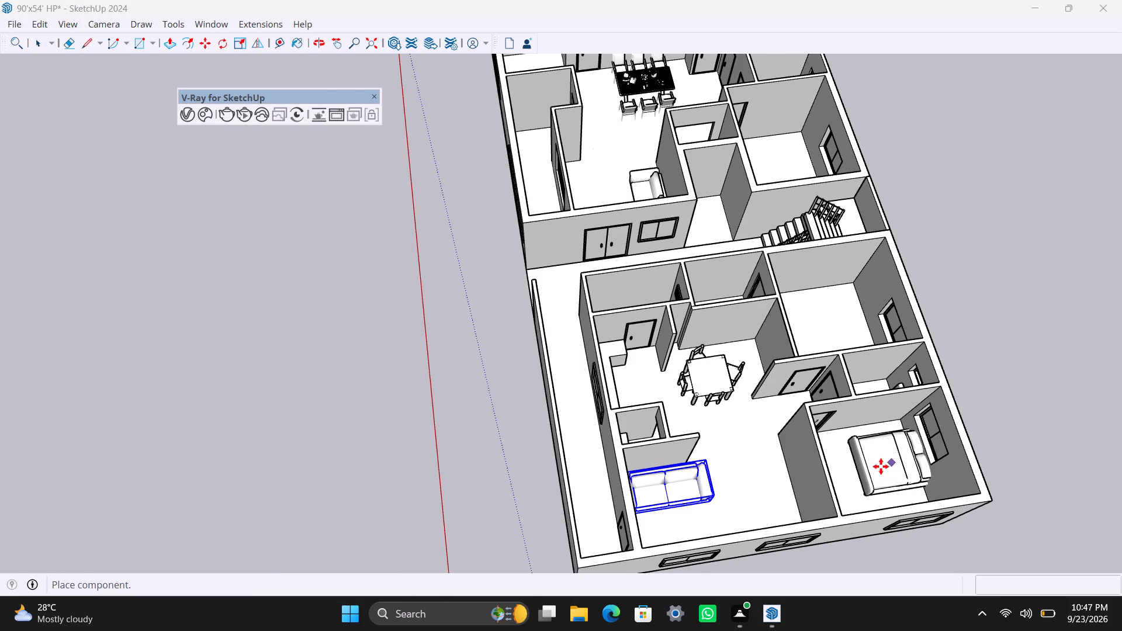
scroll(882, 466, "up", 3)
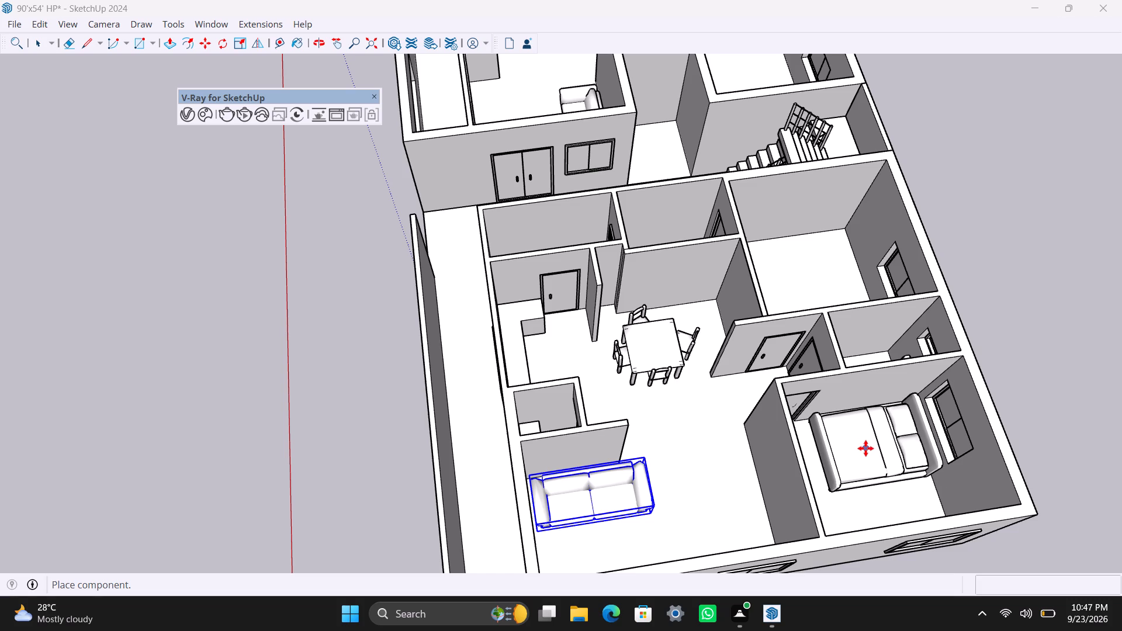
left_click(865, 448)
Place a second Eva Bed in the smaller apartment's other bedroom, next to the staircase, with its headboard toward the window wall.
scroll(804, 269, "down", 2)
middle_click_drag(812, 273, 785, 355)
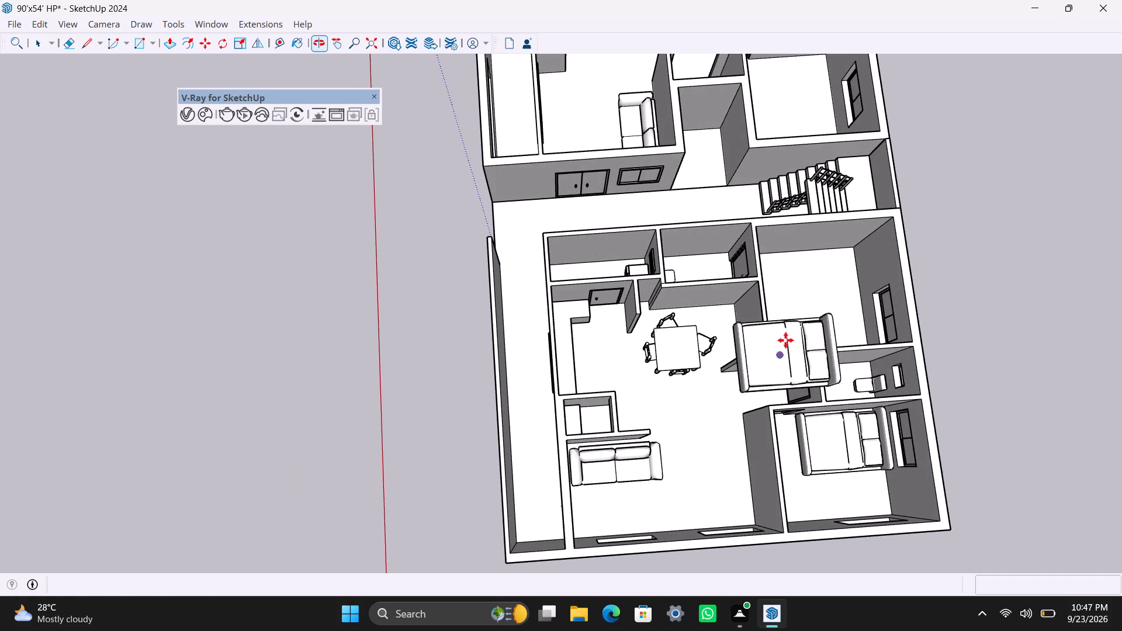
scroll(805, 328, "up", 3)
middle_click_drag(818, 325, 818, 336)
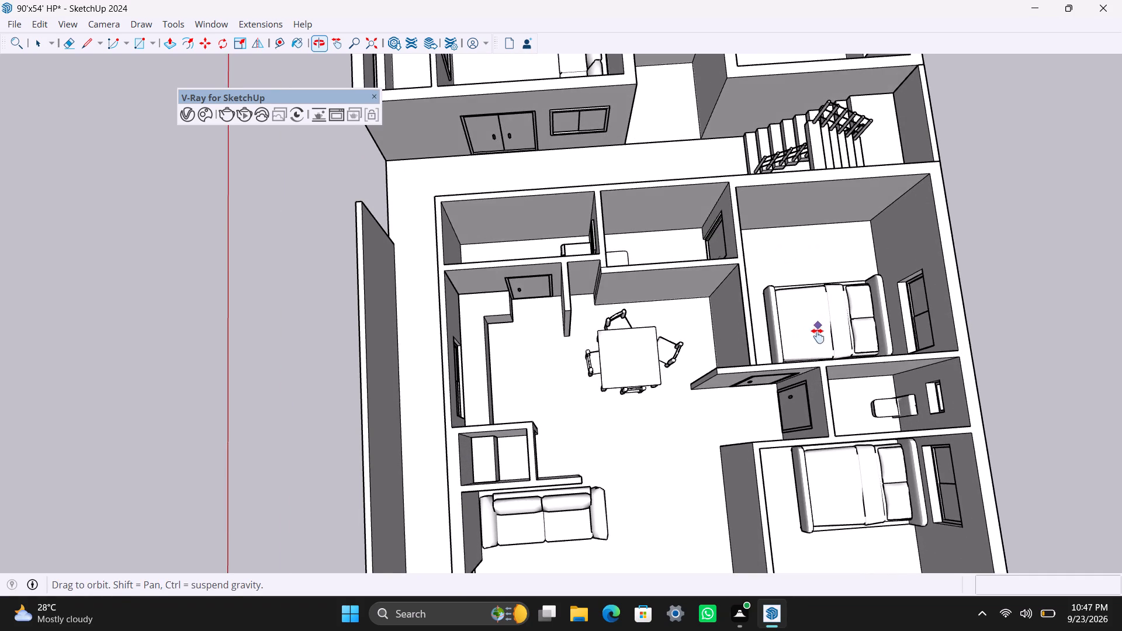
middle_click_drag(818, 336, 800, 359)
scroll(803, 359, "up", 4)
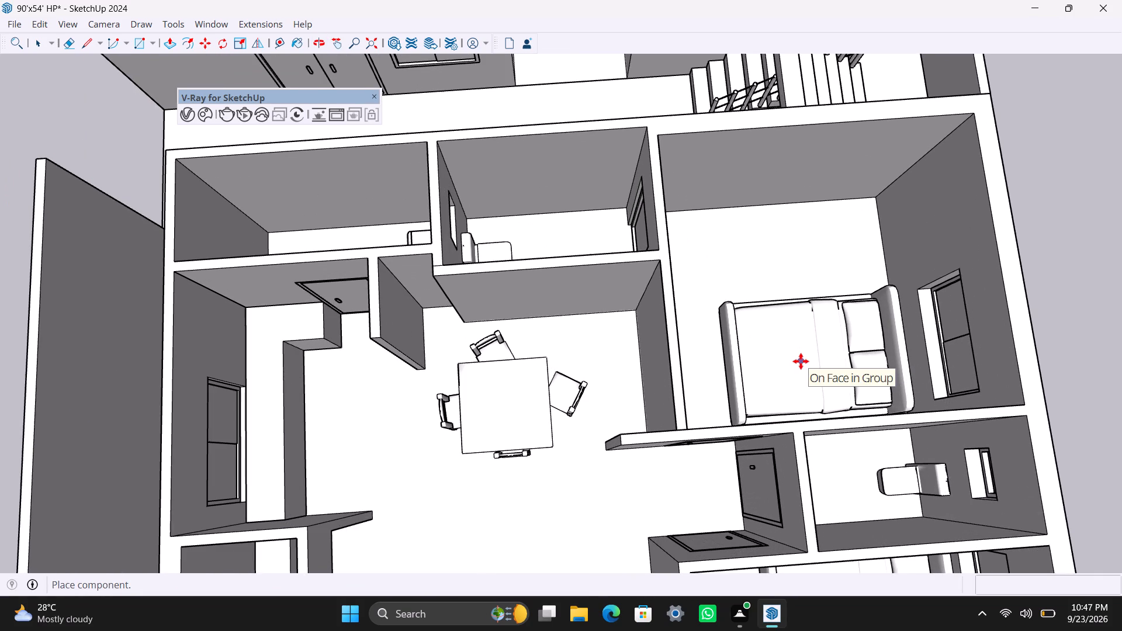
middle_click_drag(801, 366, 804, 399)
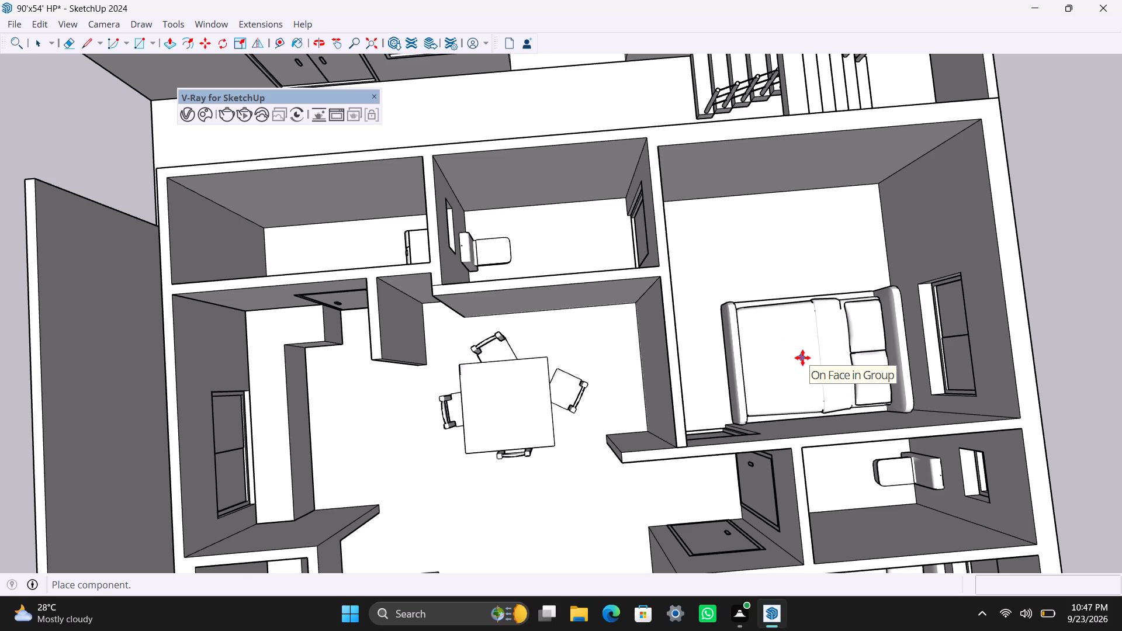
left_click(802, 357)
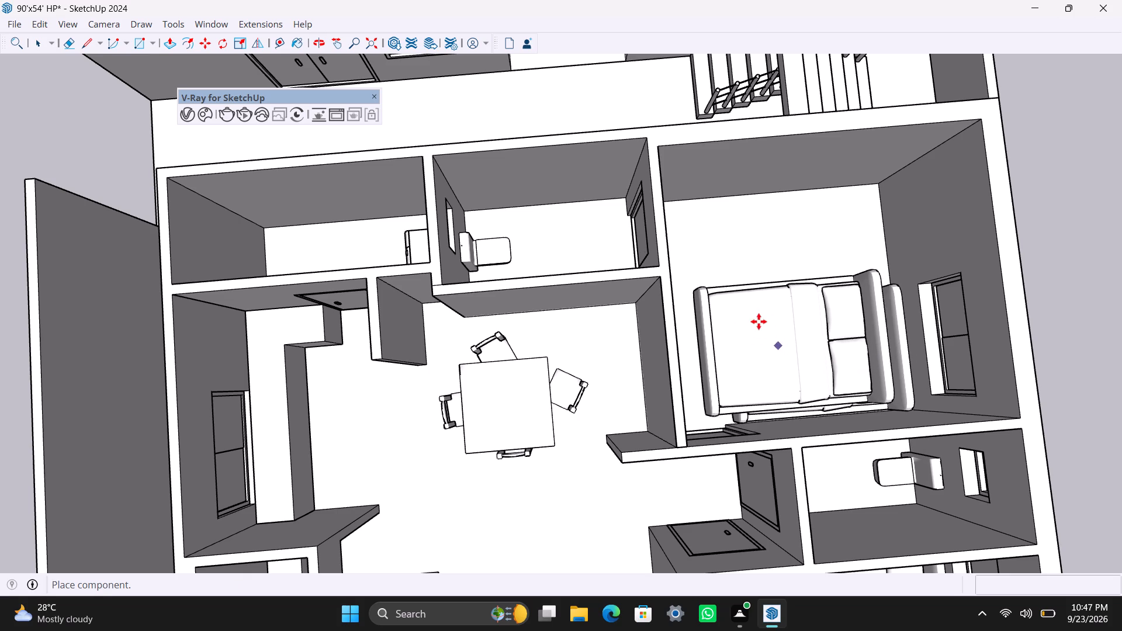
Place another Eva Bed in the larger apartment's bedroom beside the staircase, headboard toward the outer window wall.
scroll(735, 206, "down", 5)
scroll(699, 251, "down", 4)
scroll(643, 282, "down", 4)
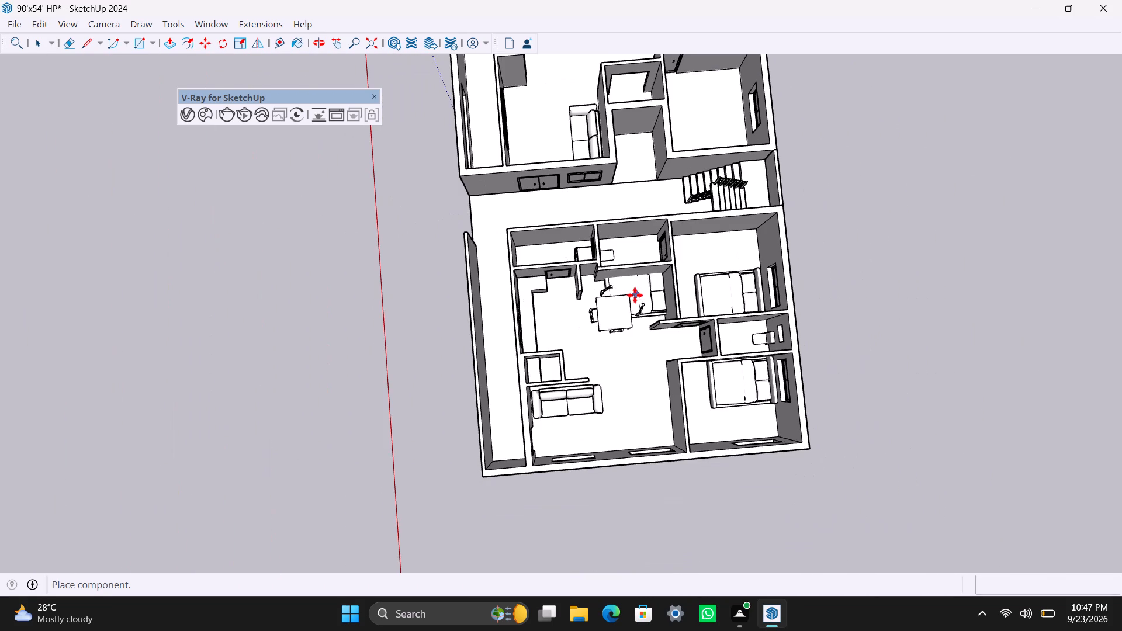
scroll(666, 183, "up", 2)
middle_click_drag(704, 133, 668, 292, "shift")
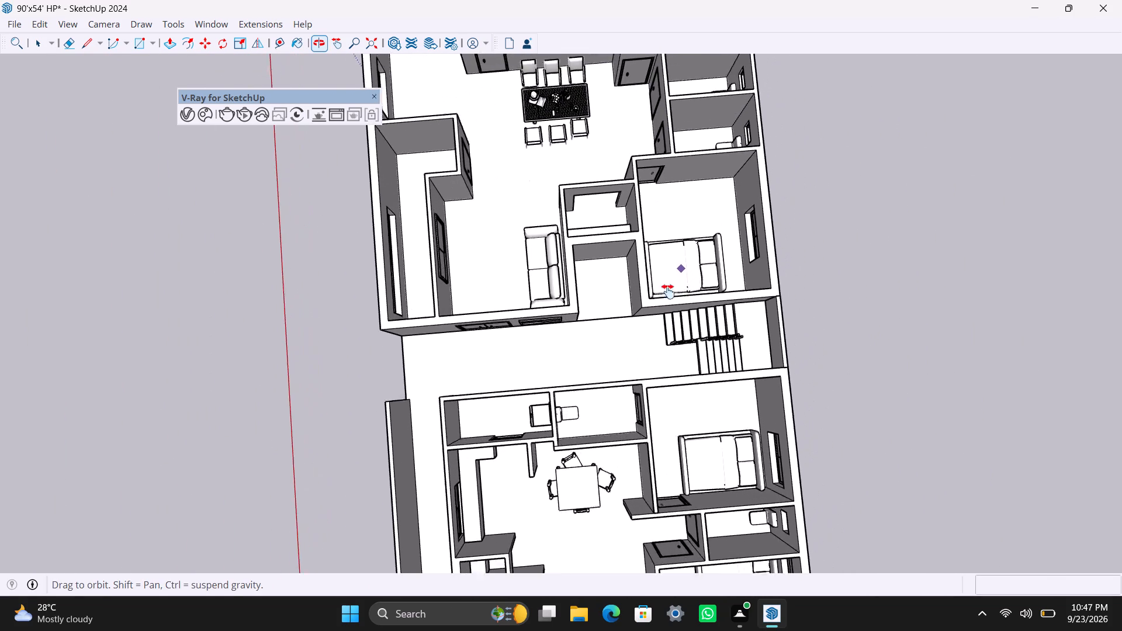
middle_click_drag(668, 292, 664, 296, "shift")
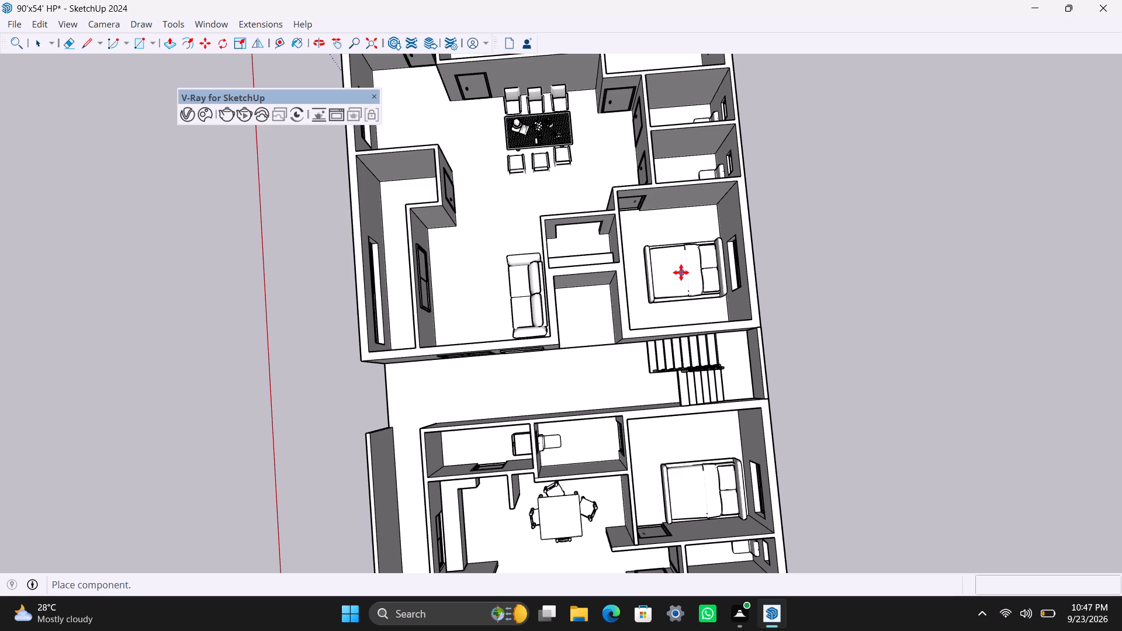
scroll(680, 271, "up", 3)
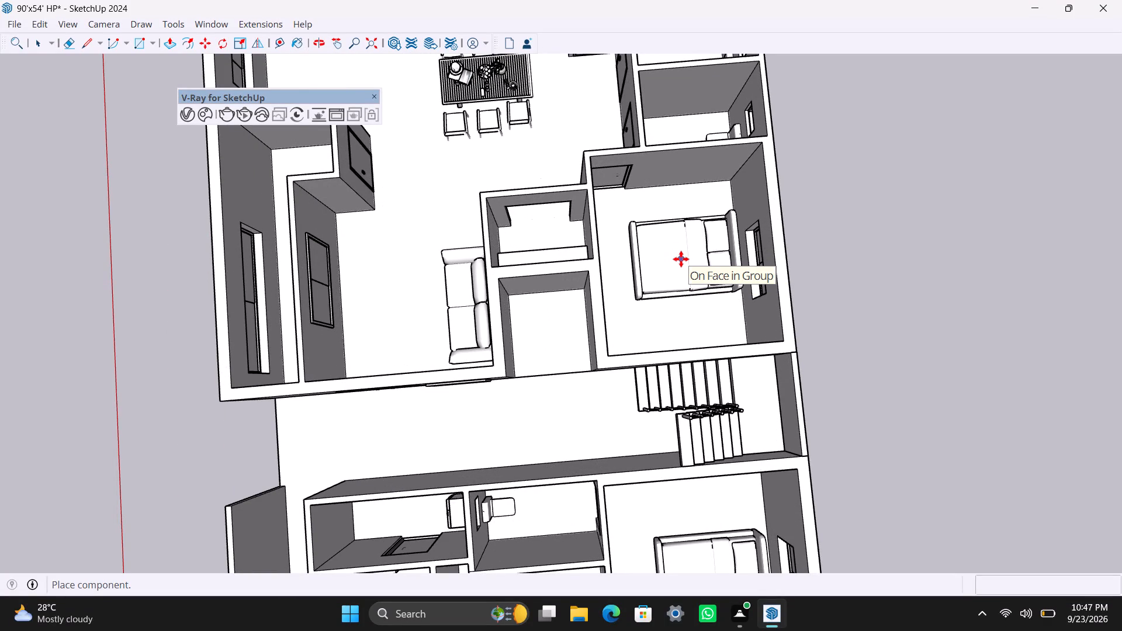
left_click(681, 258)
Place another Eva Bed in the larger apartment's far corner bedroom, with its headboard against the outer side wall's window.
scroll(654, 203, "down", 4)
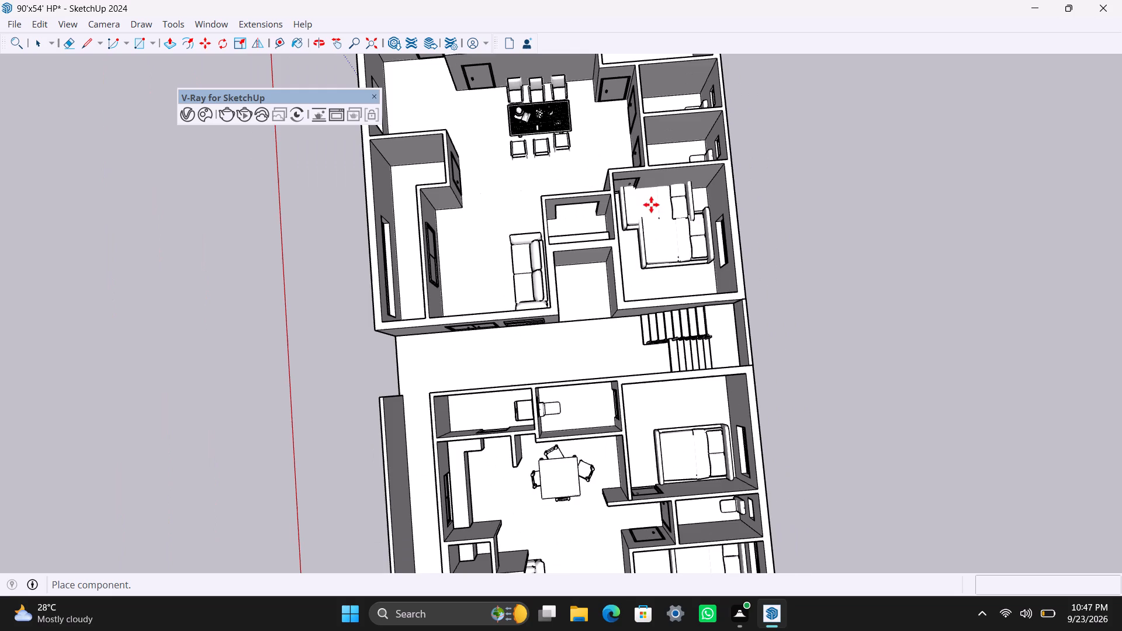
scroll(635, 207, "down", 4)
middle_click_drag(628, 203, 640, 351)
scroll(667, 226, "up", 1)
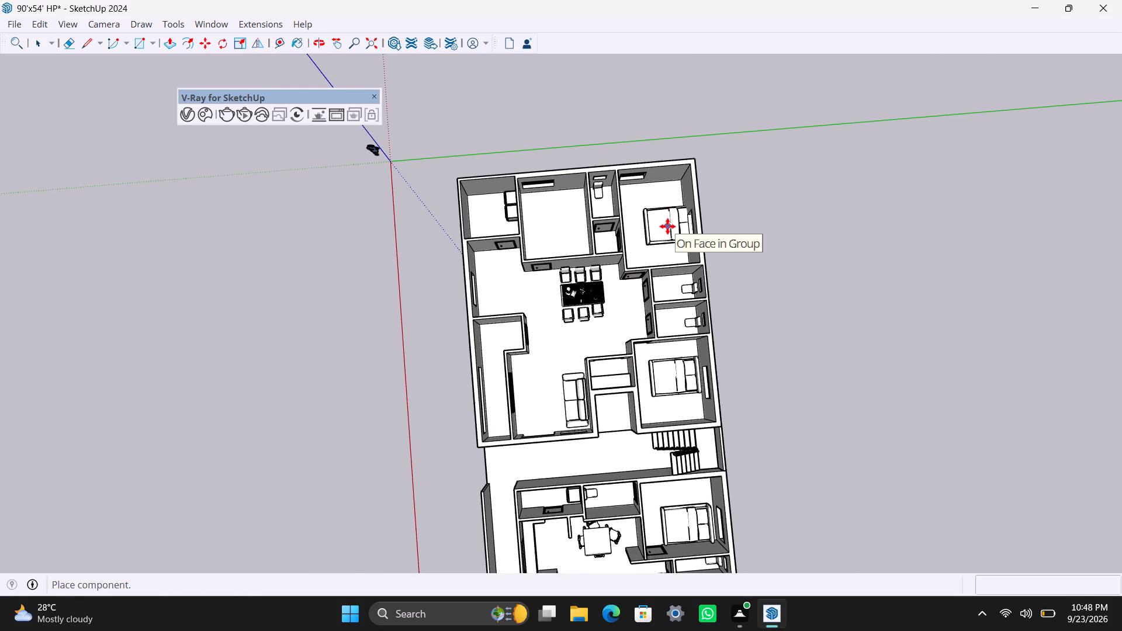
scroll(667, 226, "up", 5)
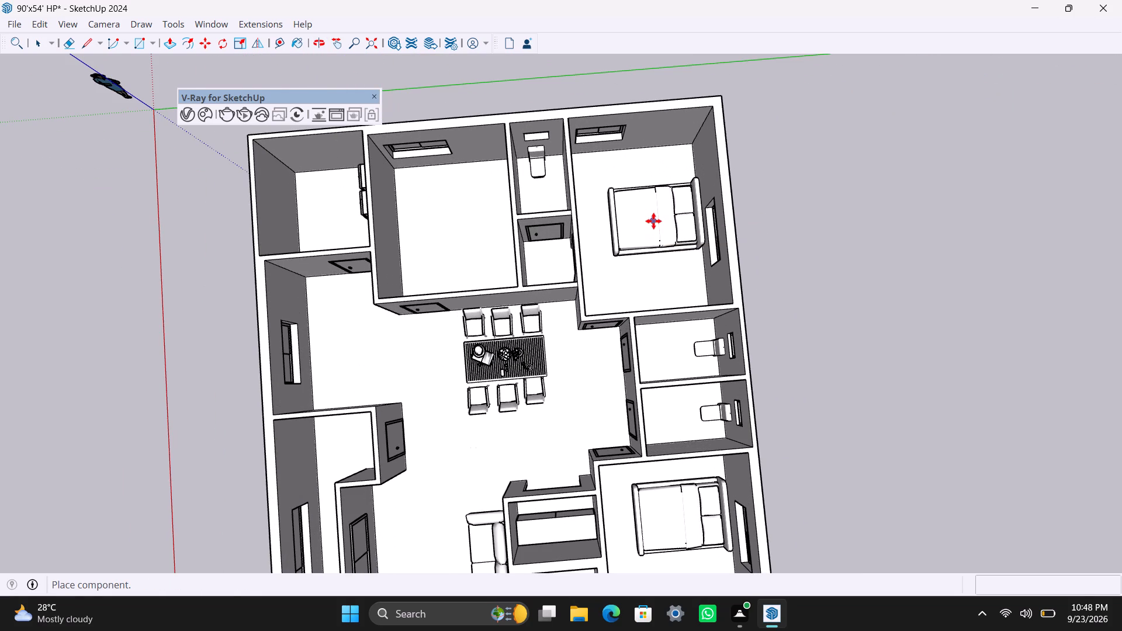
scroll(657, 247, "up", 2)
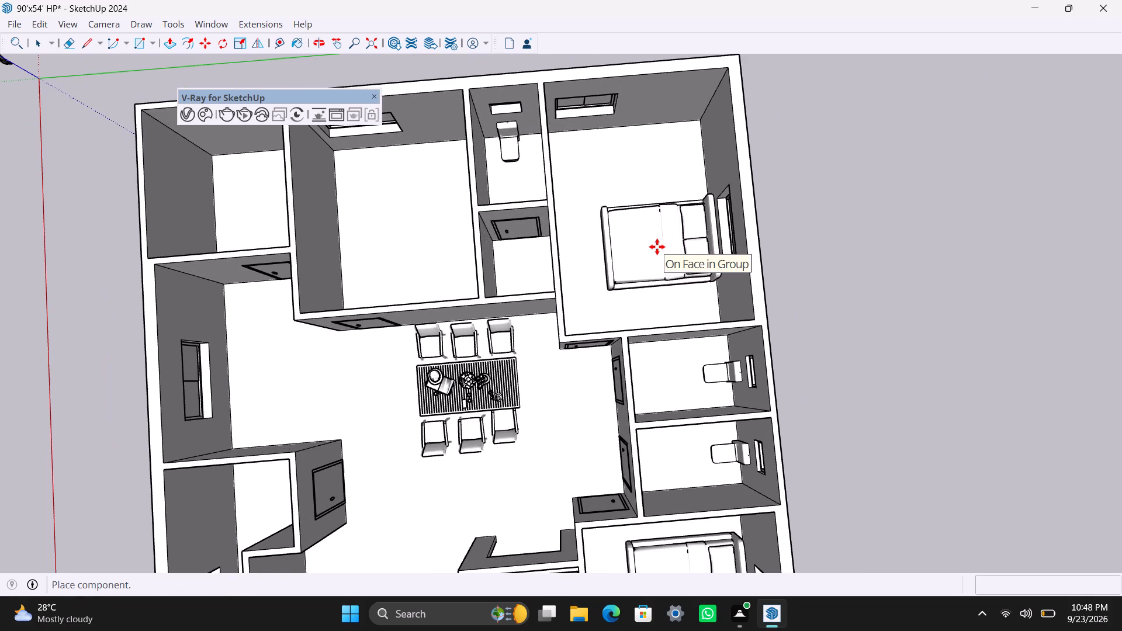
middle_click_drag(657, 248, 624, 255)
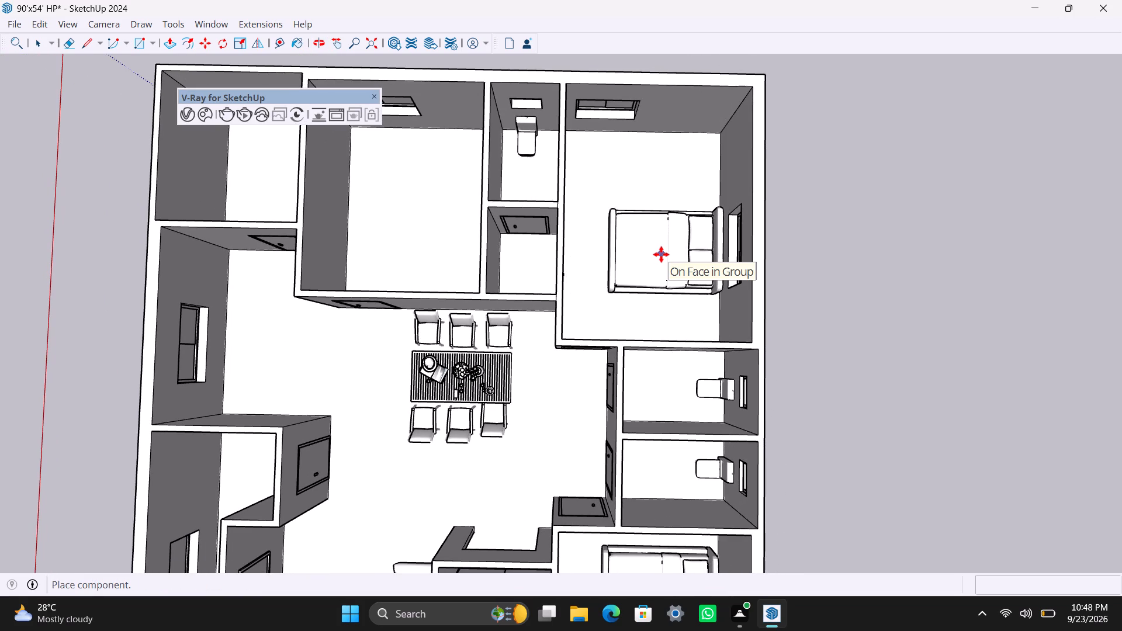
left_click(661, 254)
Place the last Eva Bed in the larger apartment's middle rear bedroom, headboard against the bathroom wall, and end placement.
scroll(444, 210, "up", 2)
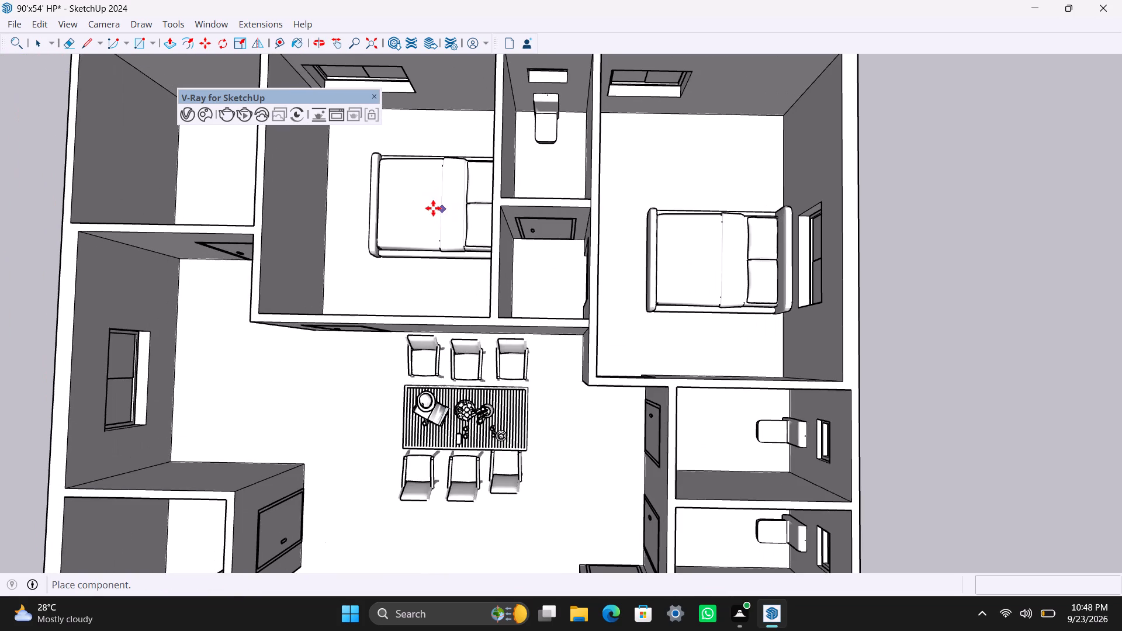
middle_click_drag(432, 208, 522, 251)
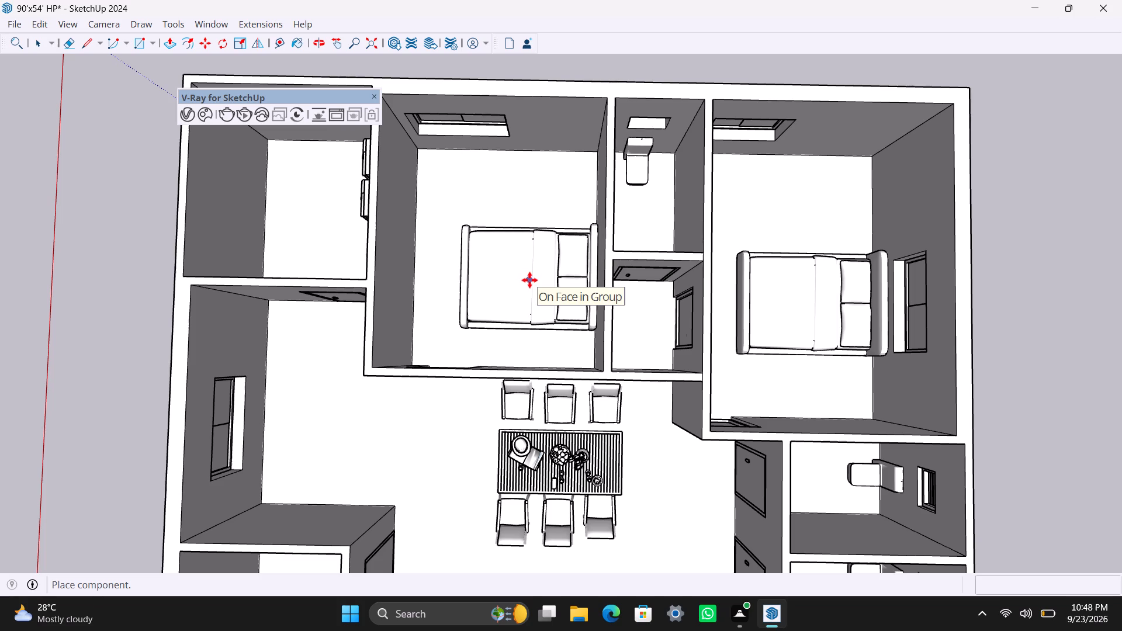
left_click(529, 280)
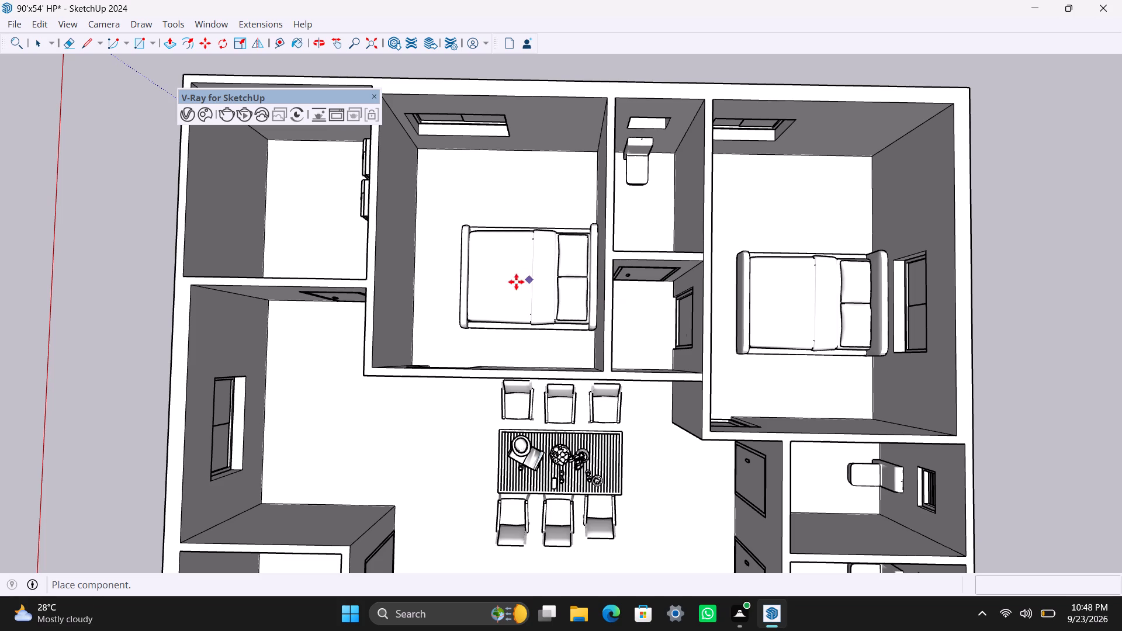
key("space")
Search the Chaos Cosmos library for "tables" and look over the first table models.
scroll(480, 258, "down", 9)
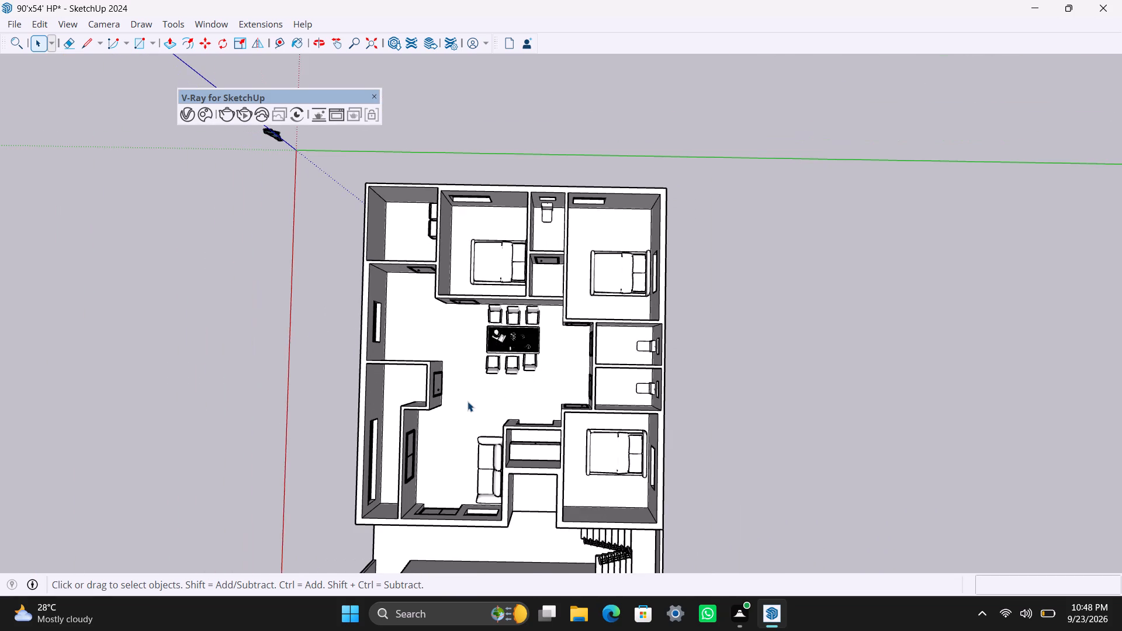
scroll(468, 404, "down", 1)
left_click(206, 122)
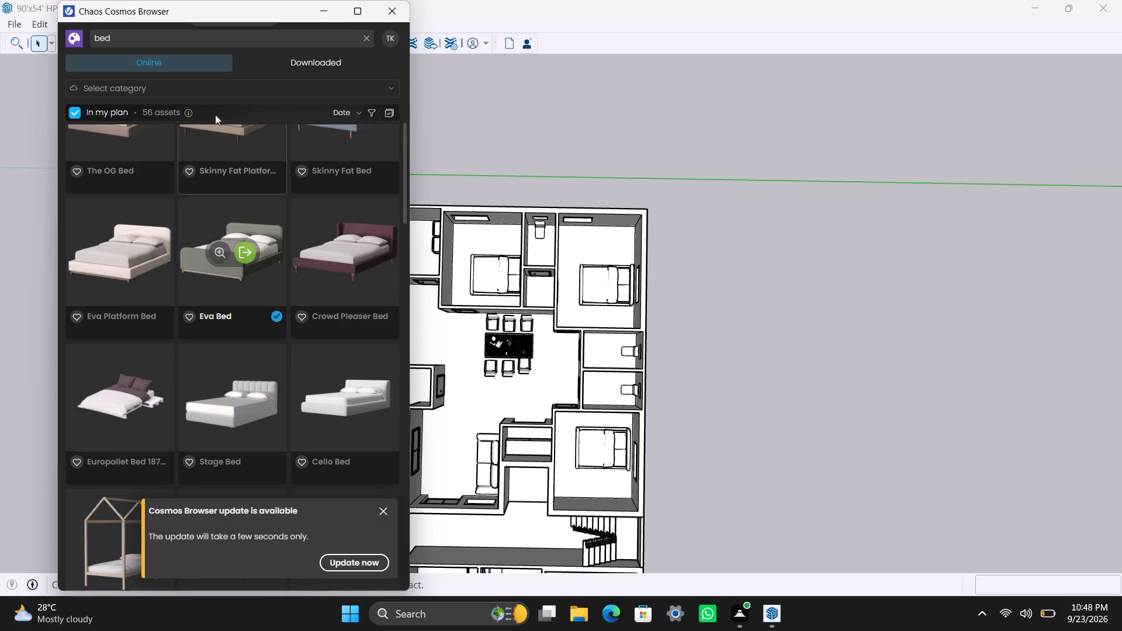
left_click_drag(201, 41, 86, 47)
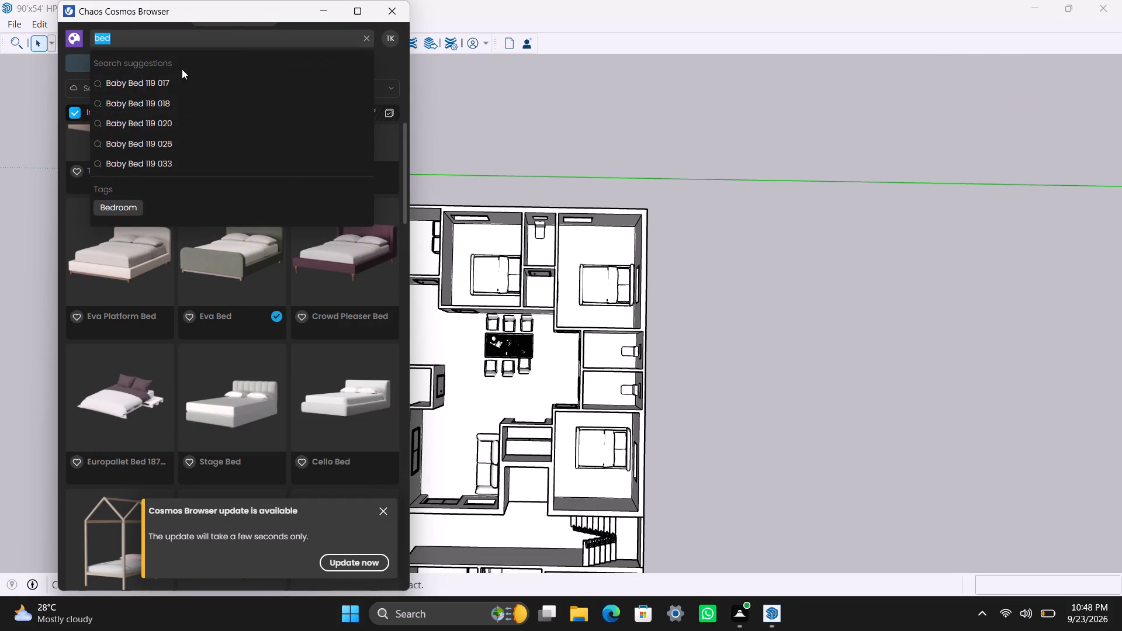
key("BackSpace")
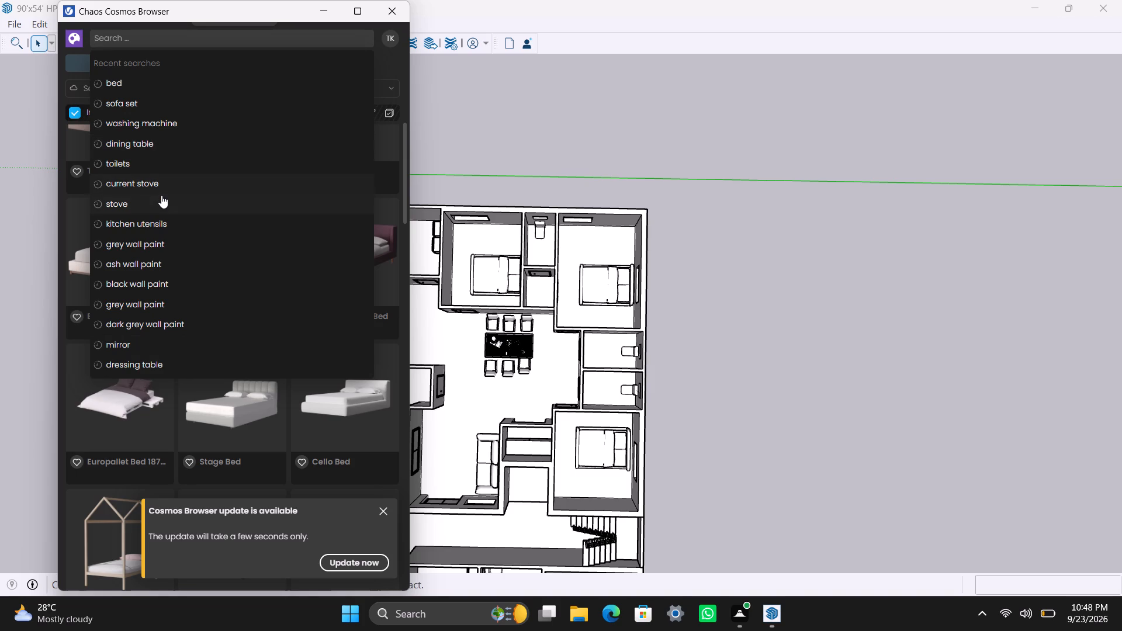
key("t")
type("abl")
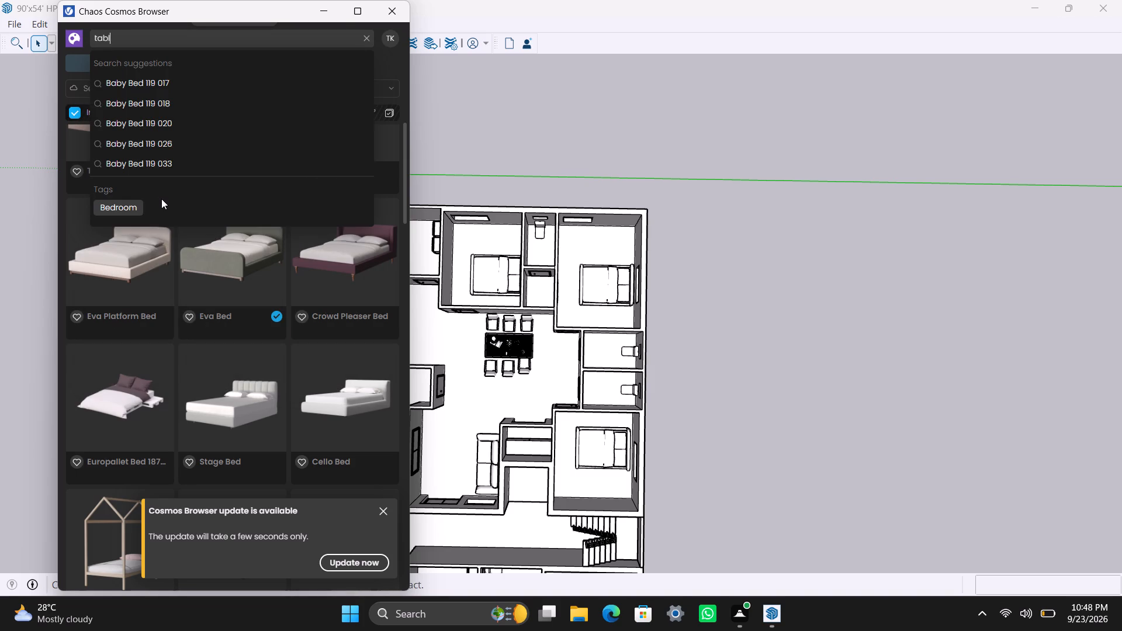
type("es")
key("Return")
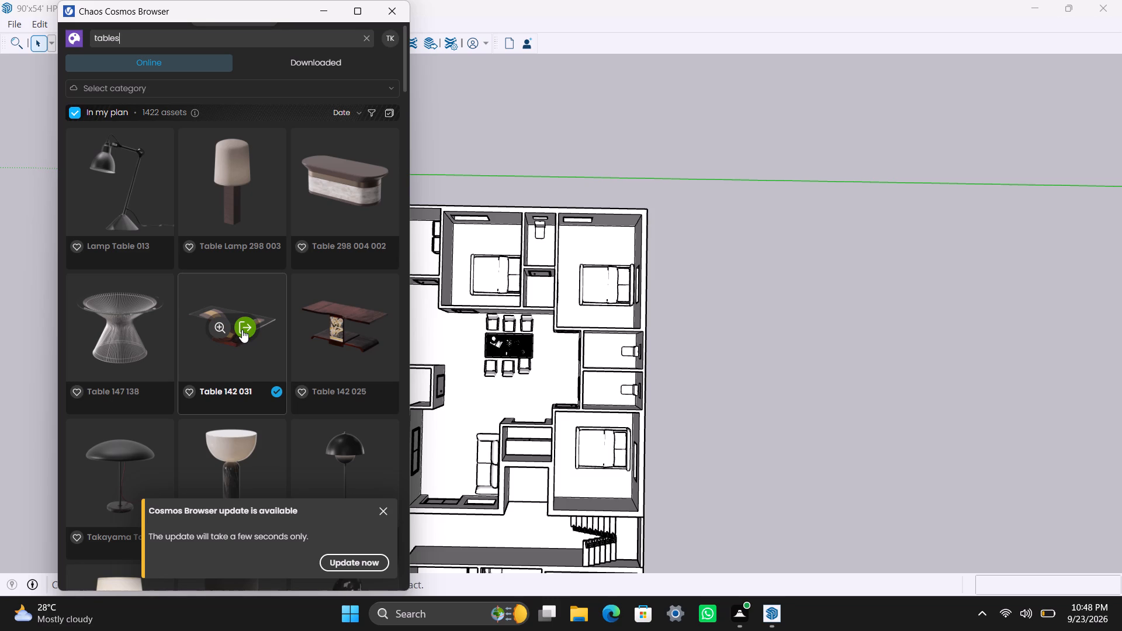
scroll(242, 330, "down", 3)
scroll(242, 330, "up", 4)
scroll(248, 358, "down", 2)
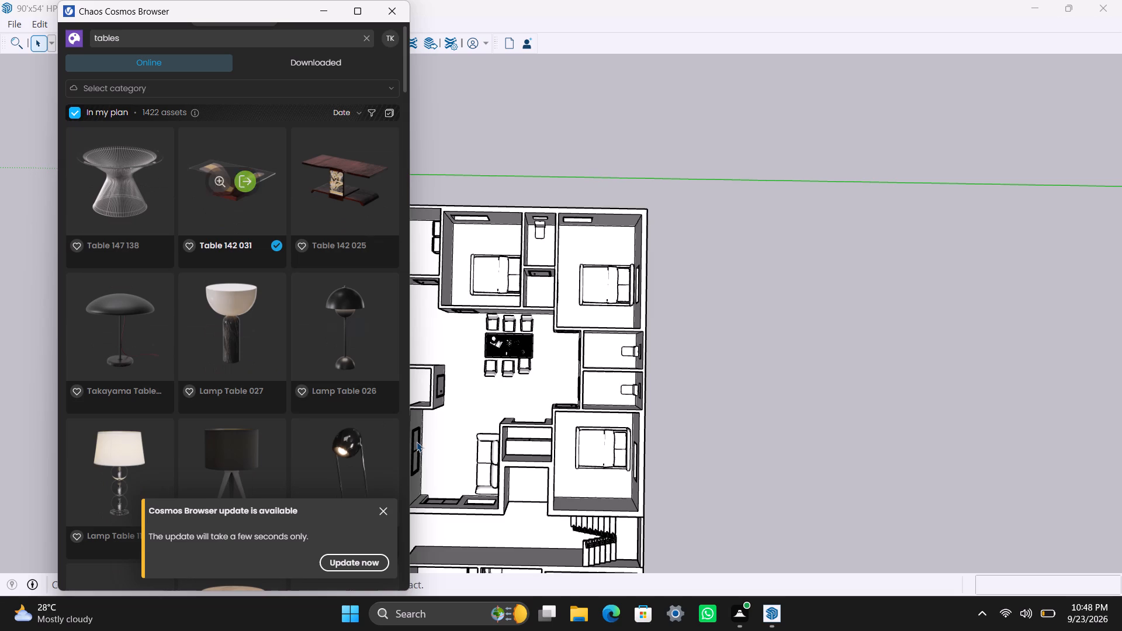
Examine the furnished rooms of both apartments to judge where further furniture is needed.
scroll(425, 441, "down", 5)
middle_click_drag(483, 435, 560, 276, "shift")
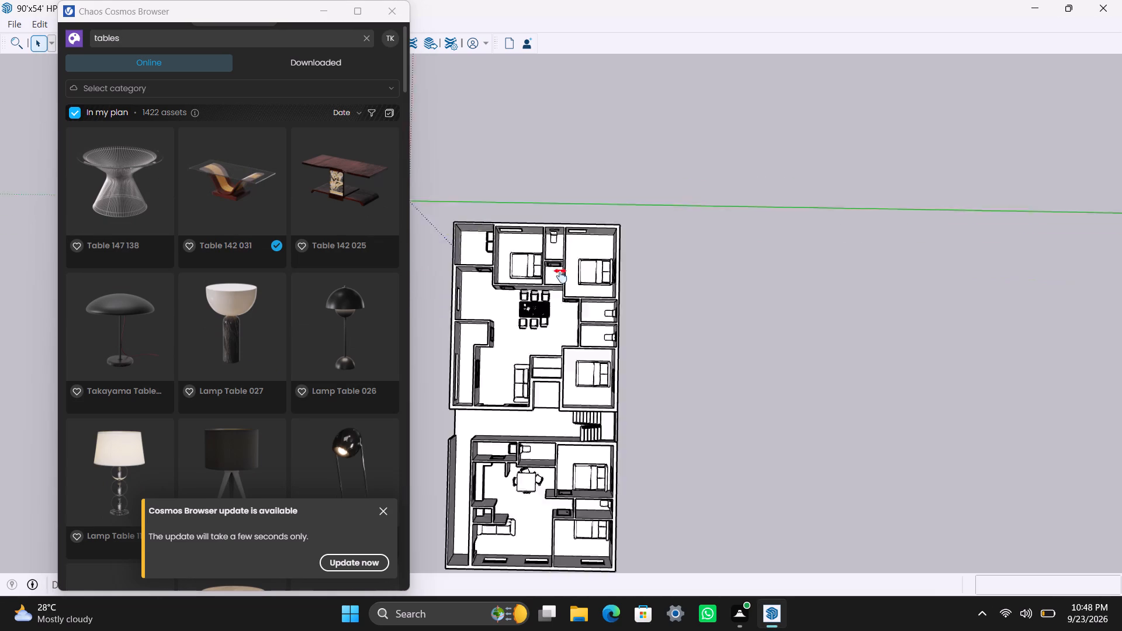
middle_click_drag(560, 276, 576, 235, "shift")
scroll(542, 377, "up", 7)
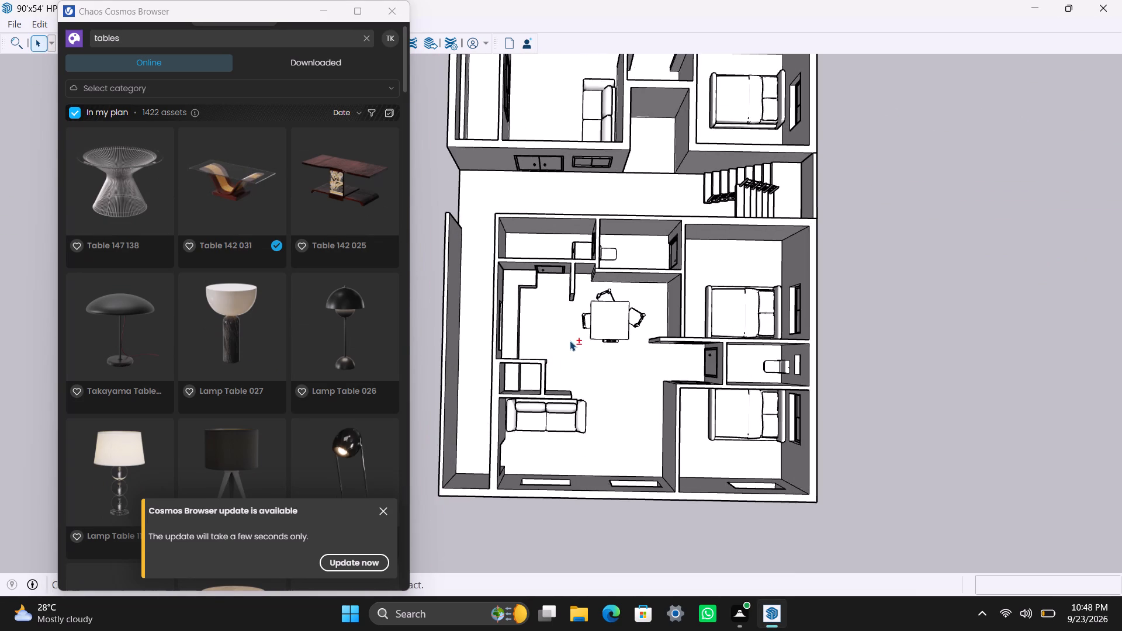
middle_click_drag(570, 345, 552, 422, "shift")
scroll(527, 329, "down", 1)
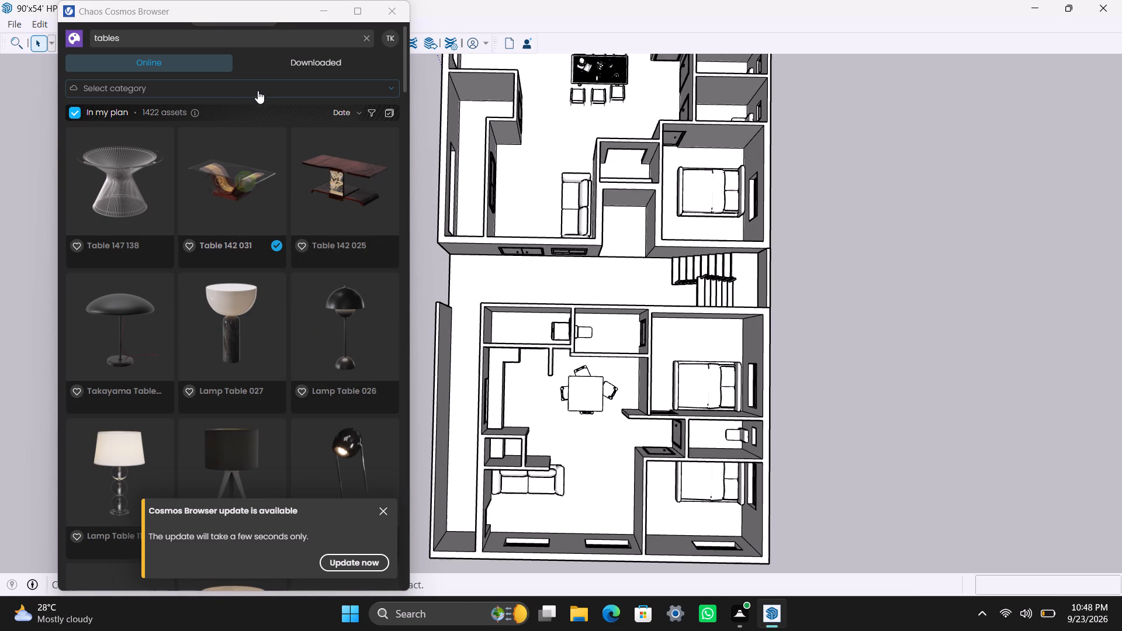
Search the Chaos Cosmos library for "wardrobes" and look over the available models.
left_click(257, 91)
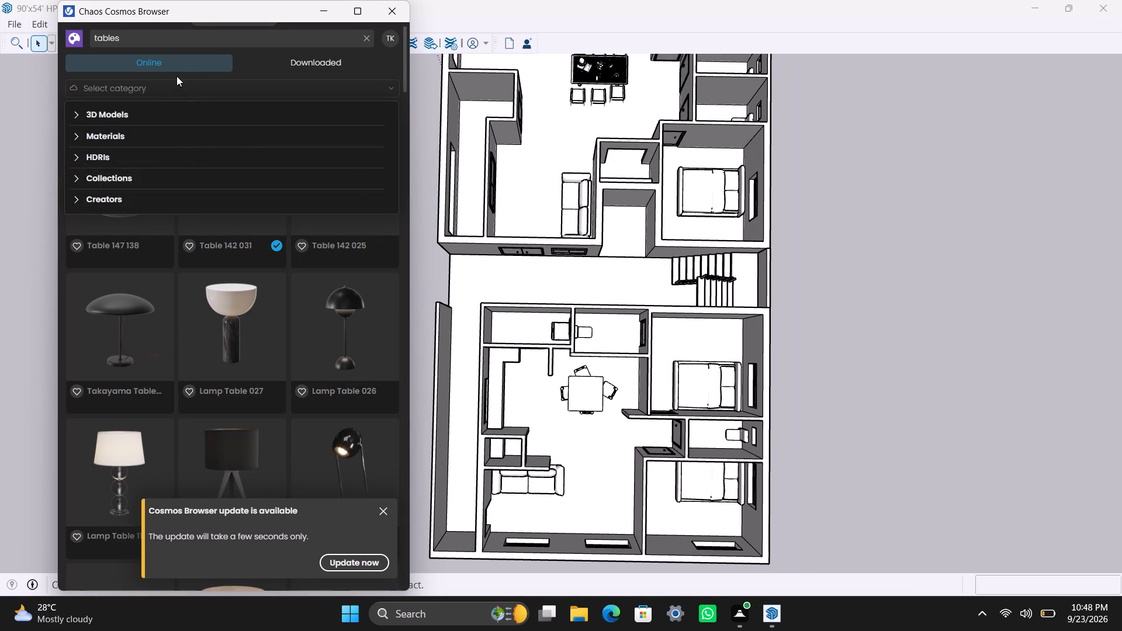
left_click(147, 32)
left_click_drag(138, 37, 93, 36)
type("wa")
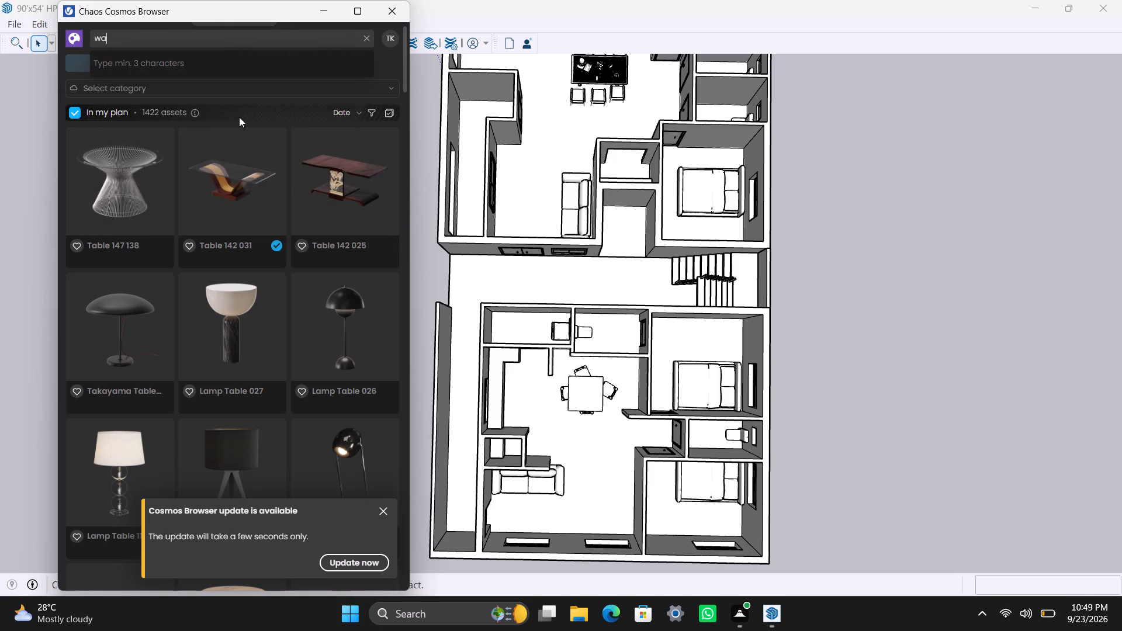
type("rdrobes")
key("Return")
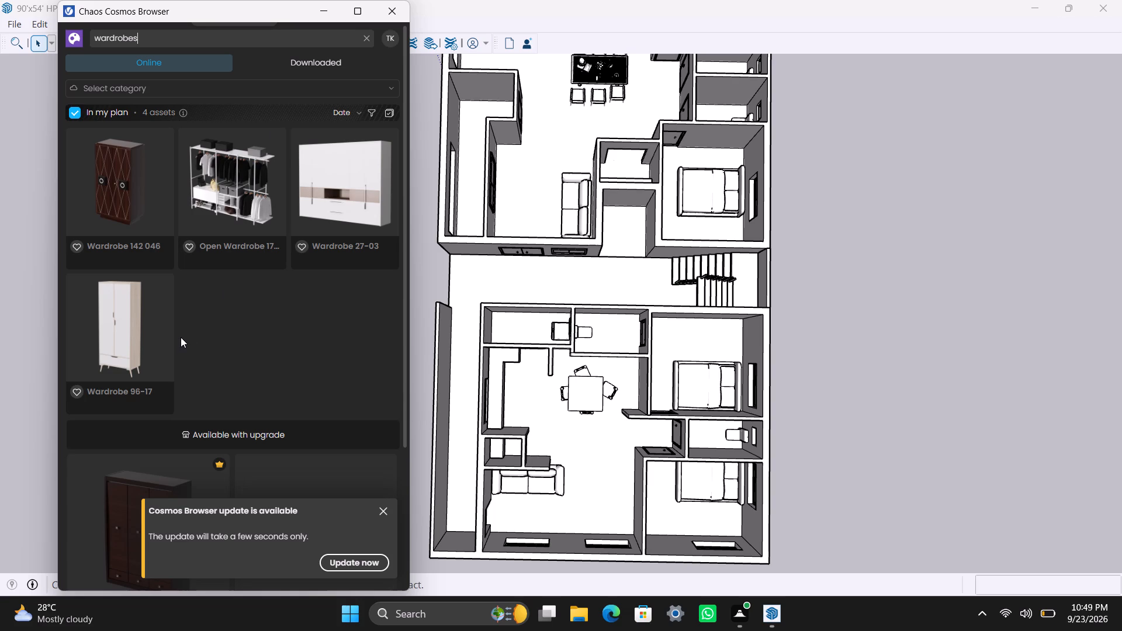
scroll(181, 337, "down", 6)
scroll(178, 355, "up", 8)
Repeat the recent "tables" search in Chaos Cosmos and browse the models for a table suited to the apartments.
left_click_drag(163, 43, 59, 51)
key("BackSpace")
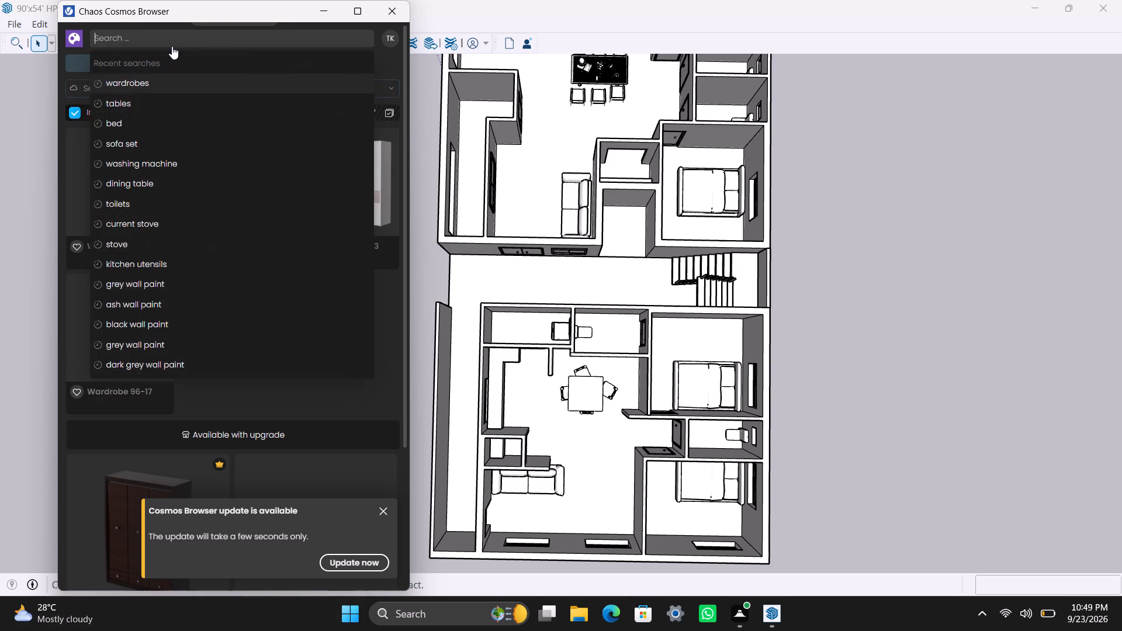
left_click(153, 109)
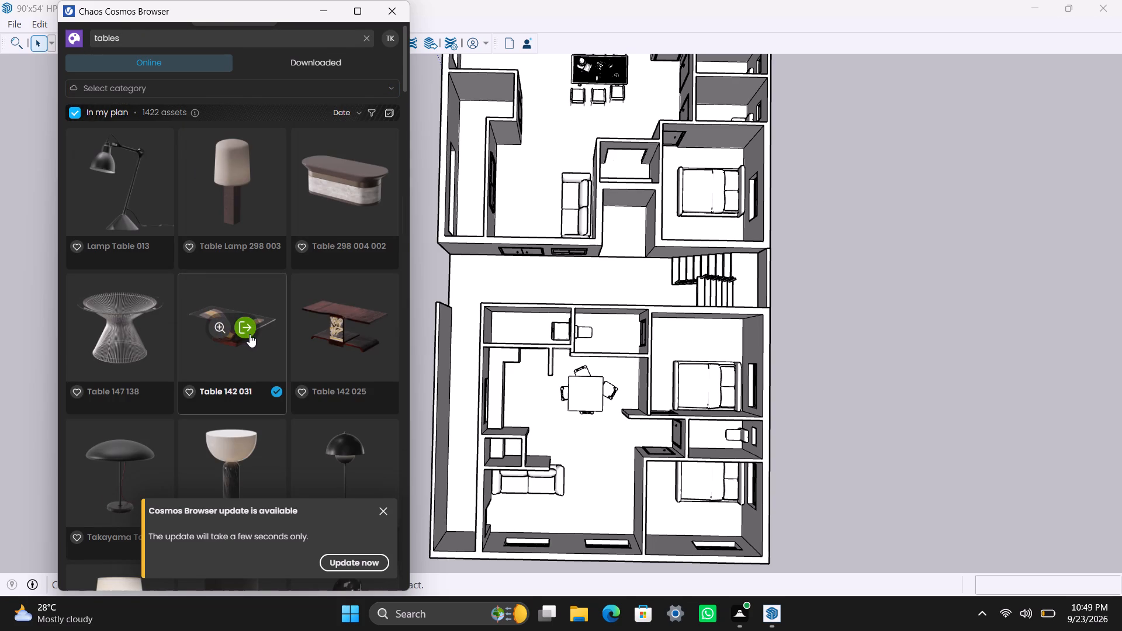
scroll(251, 334, "down", 8)
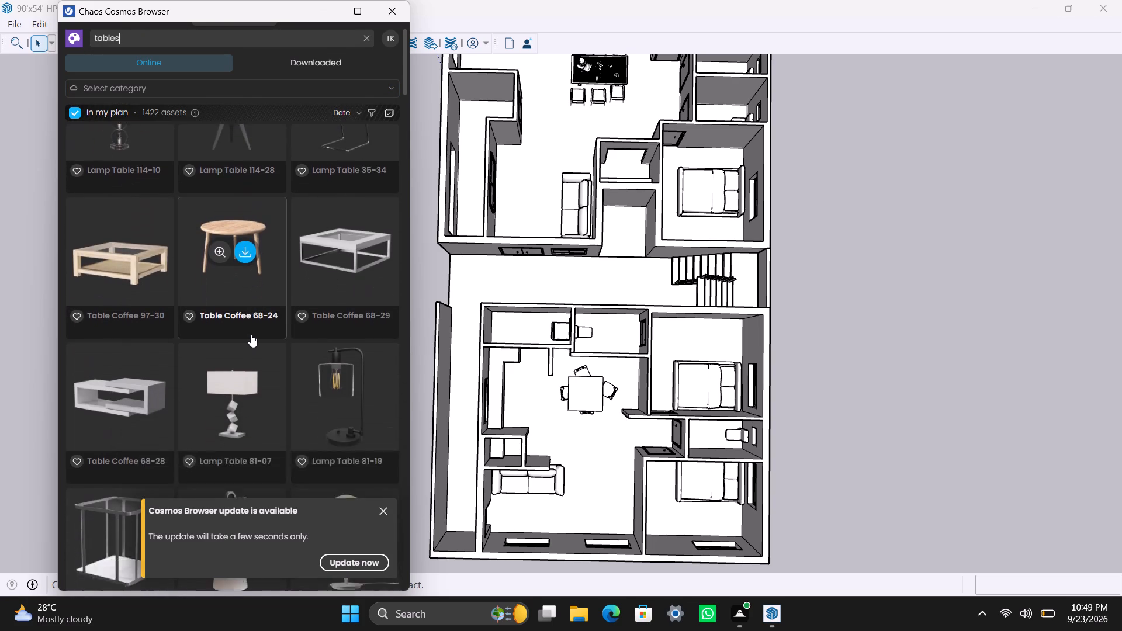
scroll(251, 334, "down", 7)
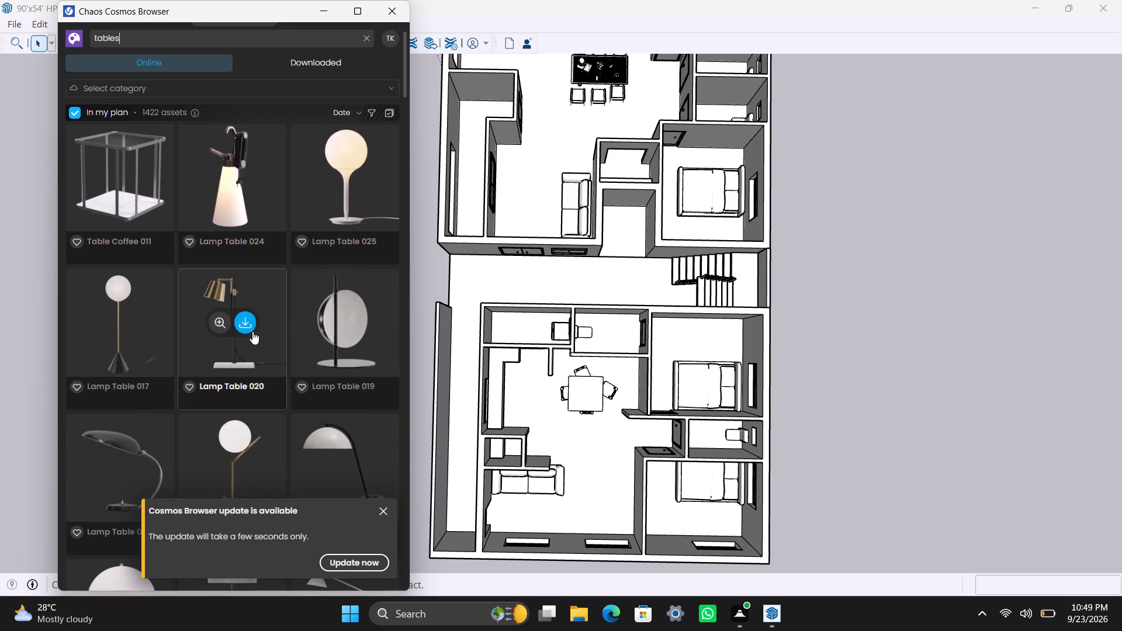
scroll(252, 331, "down", 12)
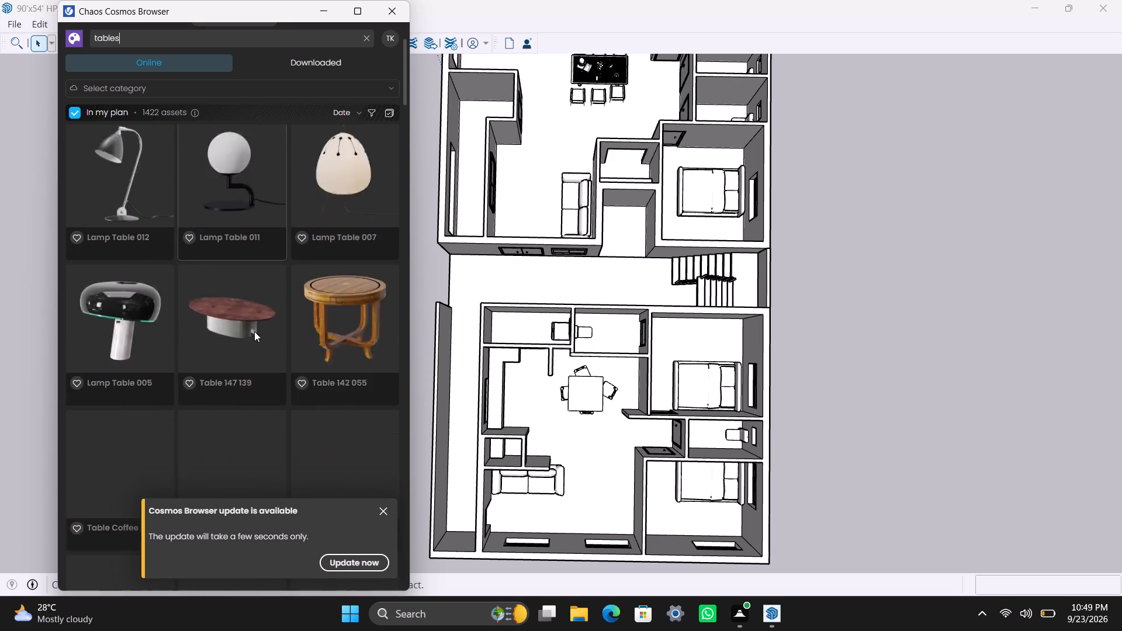
scroll(254, 331, "down", 3)
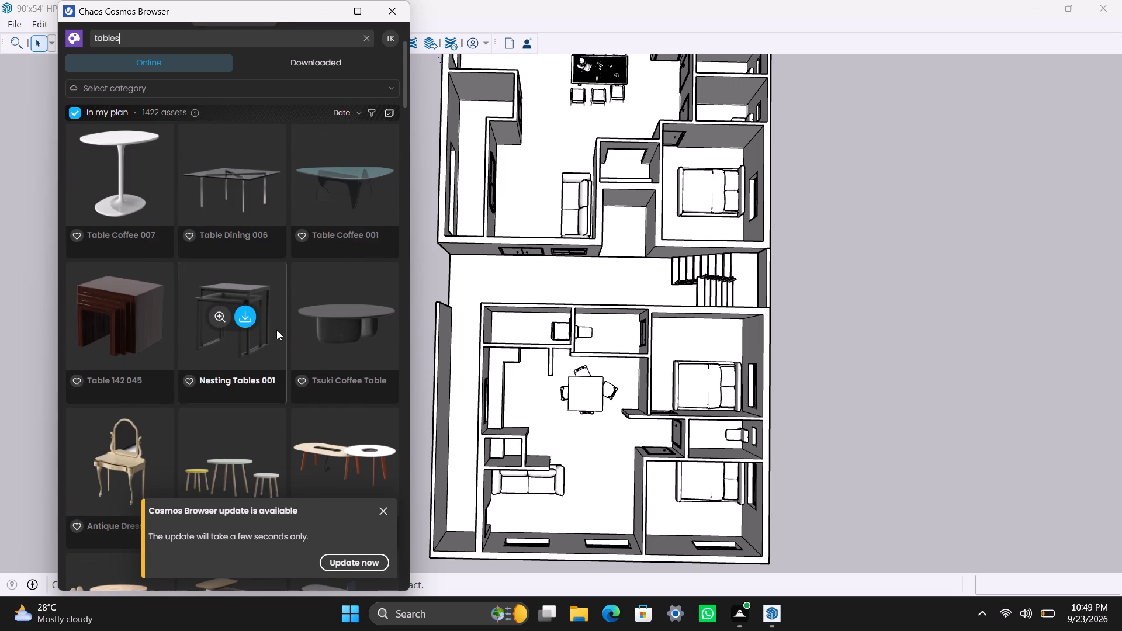
scroll(278, 331, "down", 4)
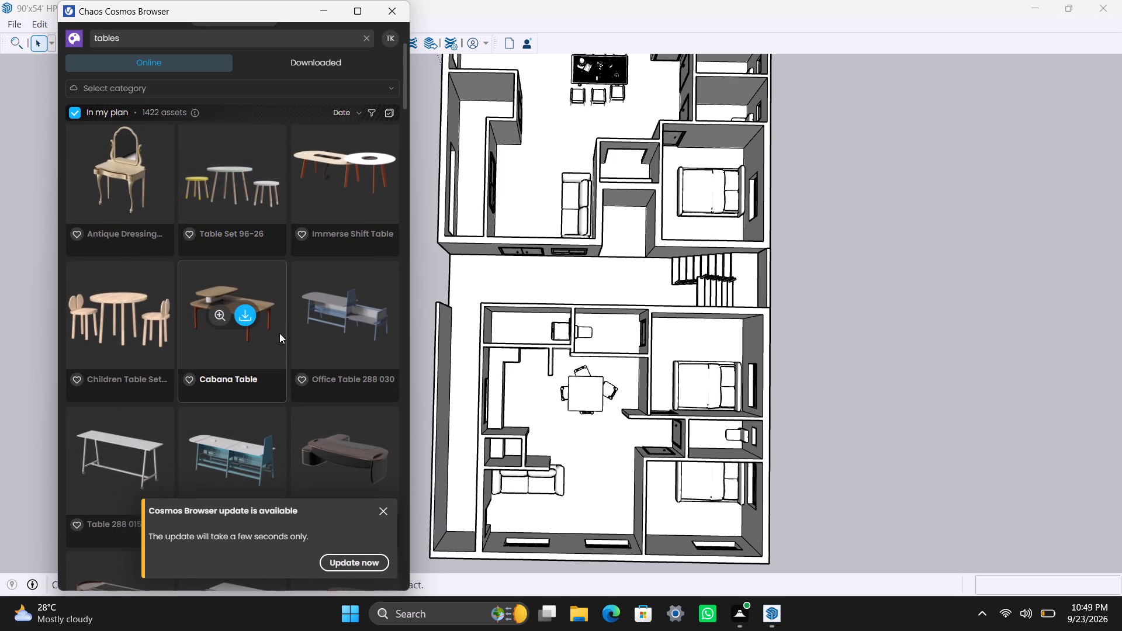
scroll(279, 333, "down", 3)
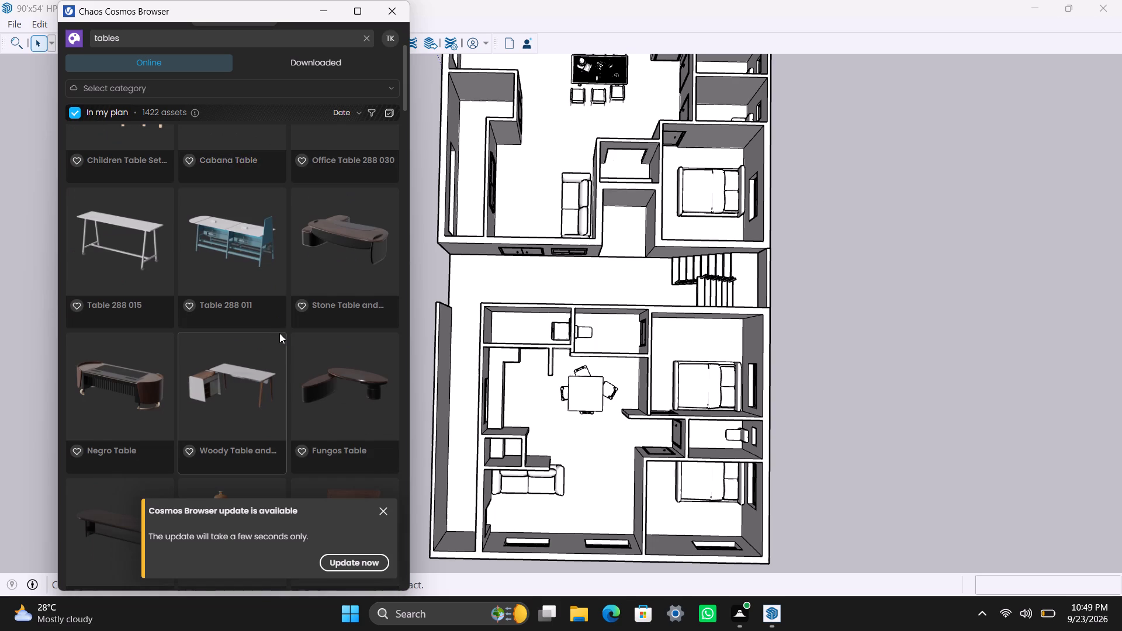
scroll(279, 333, "down", 8)
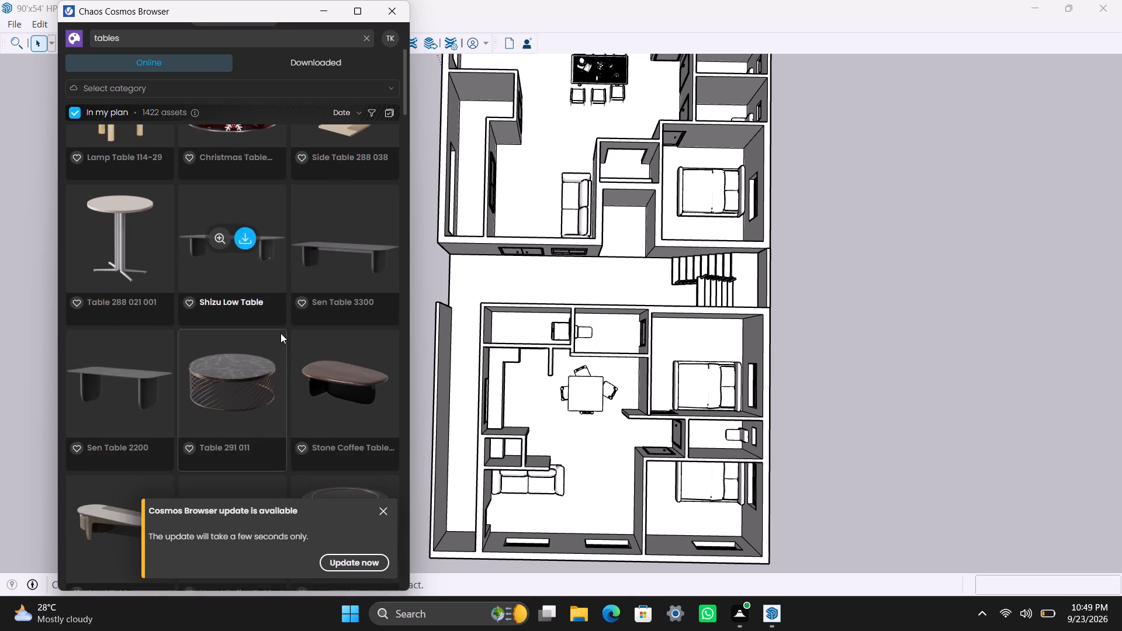
scroll(281, 333, "down", 6)
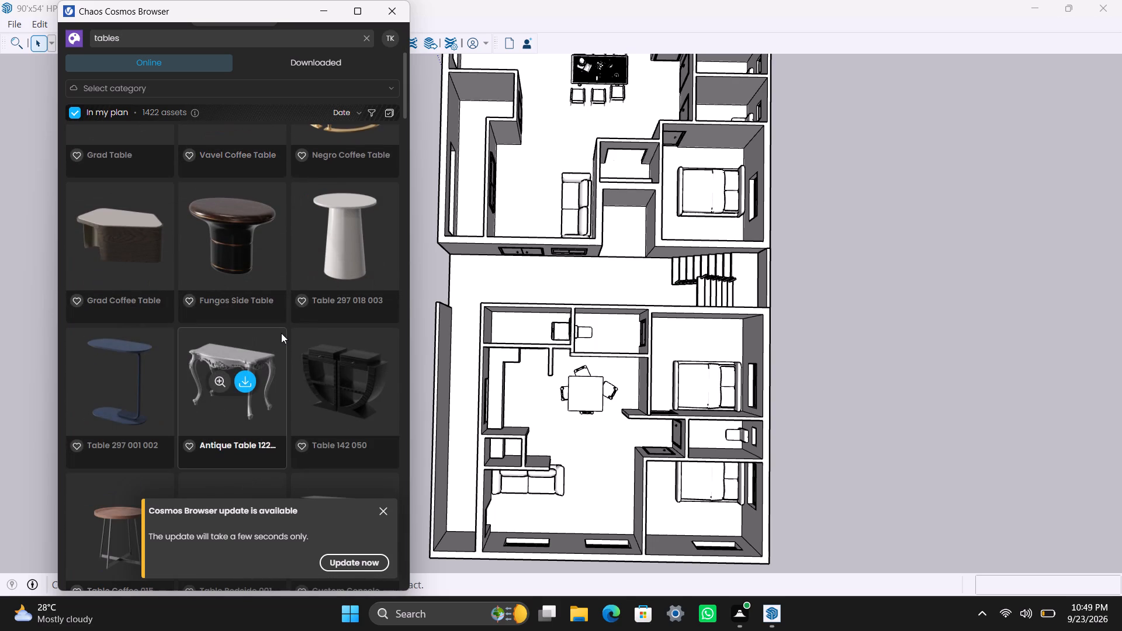
scroll(281, 333, "down", 5)
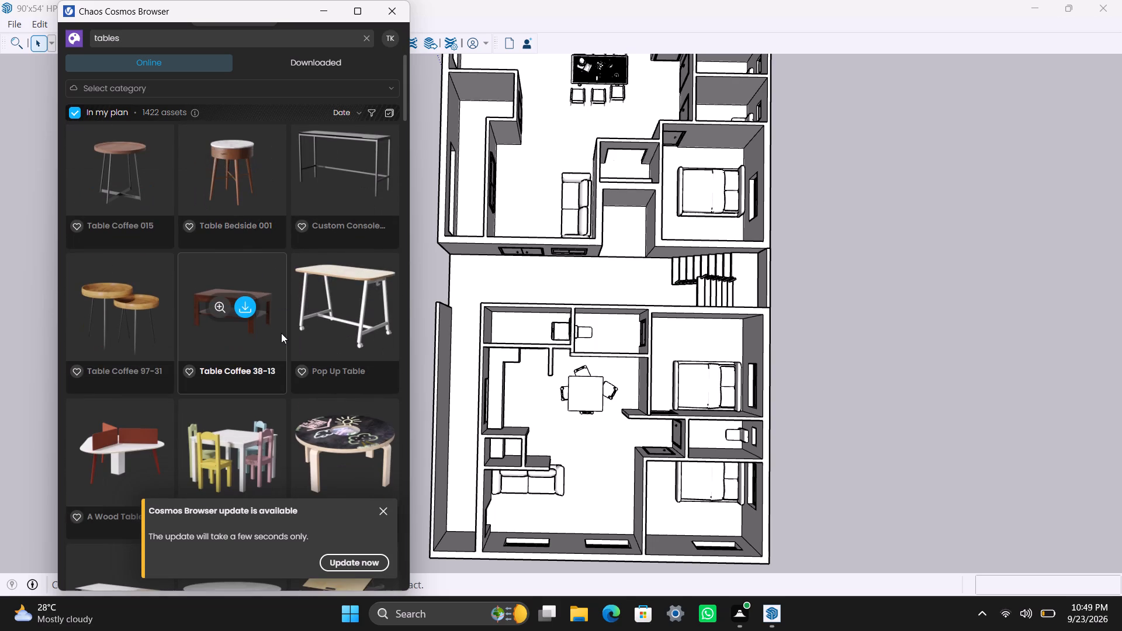
scroll(281, 333, "down", 5)
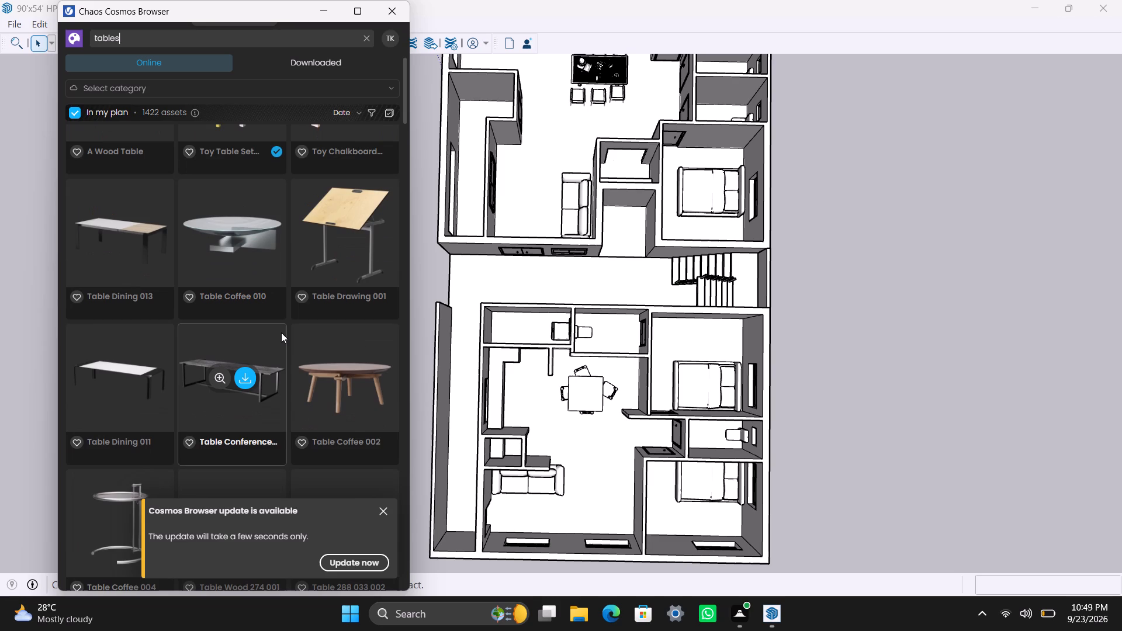
scroll(281, 332, "down", 5)
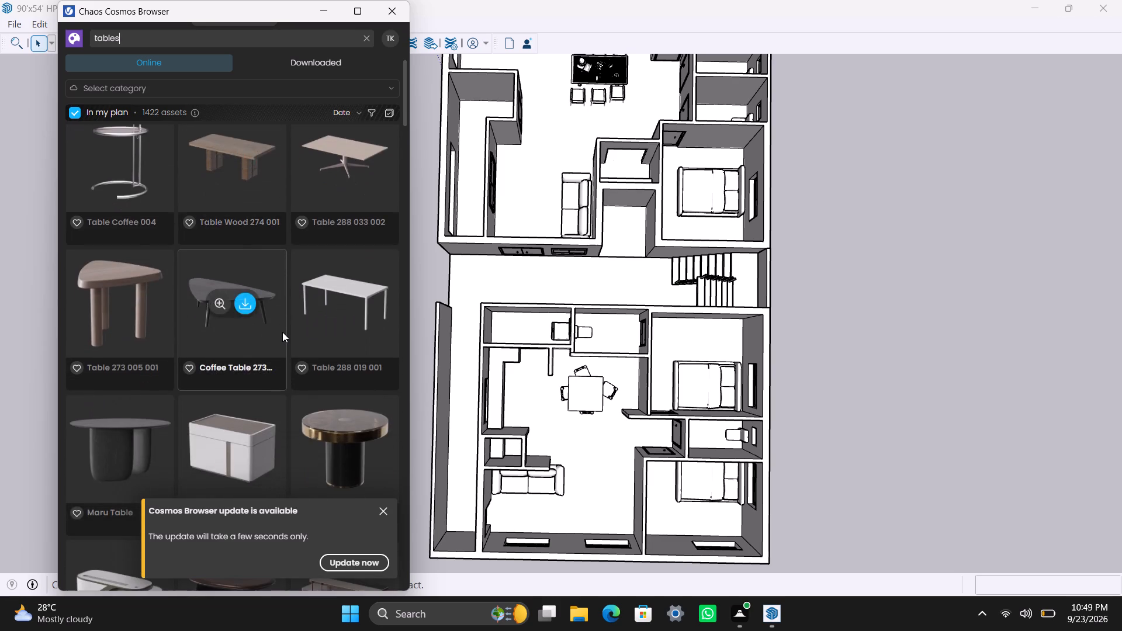
scroll(282, 332, "down", 6)
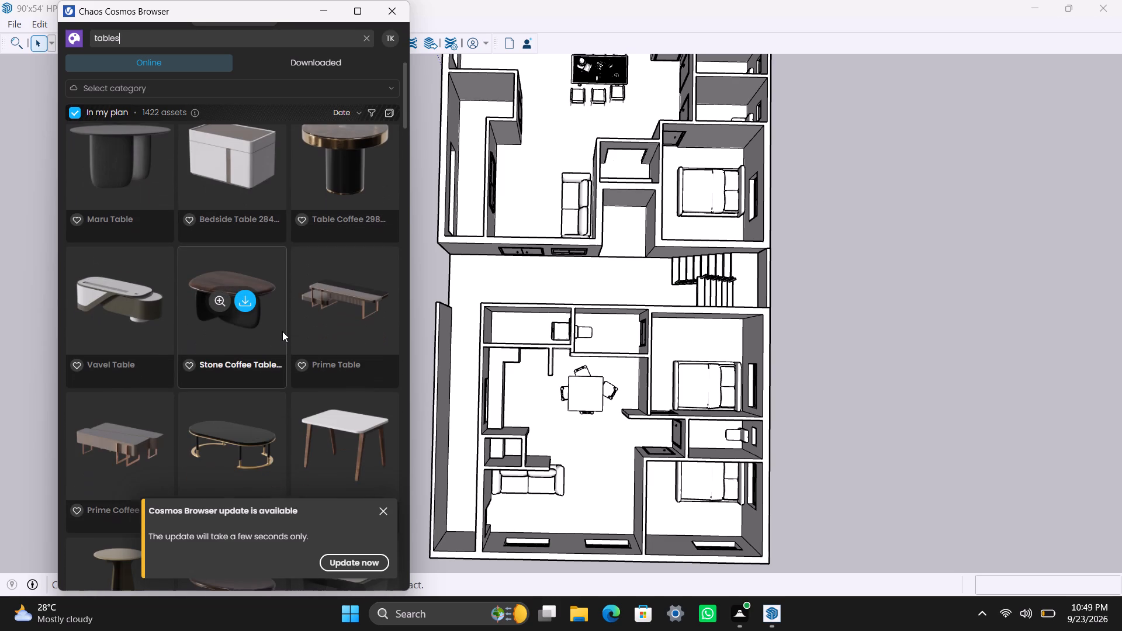
scroll(282, 331, "down", 9)
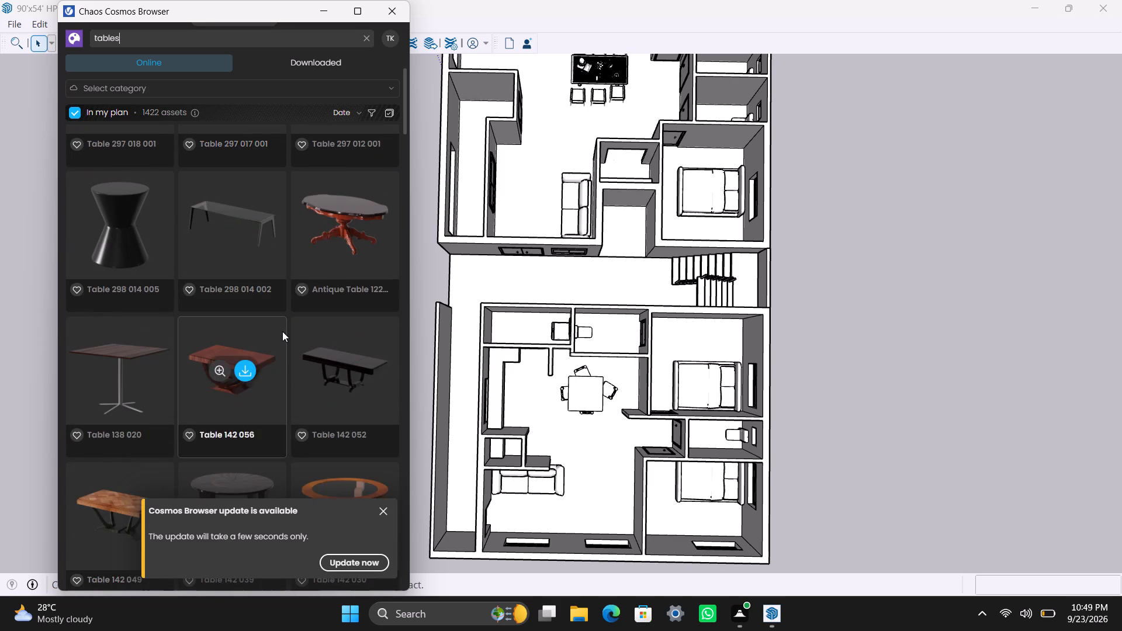
scroll(282, 331, "down", 16)
scroll(283, 329, "down", 12)
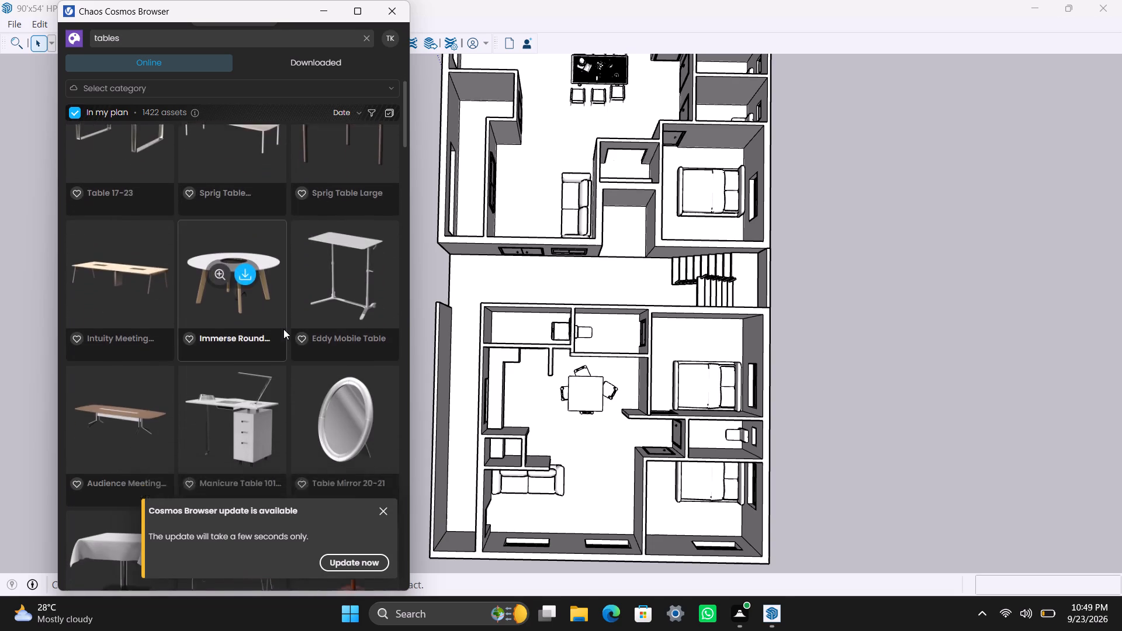
scroll(283, 329, "down", 12)
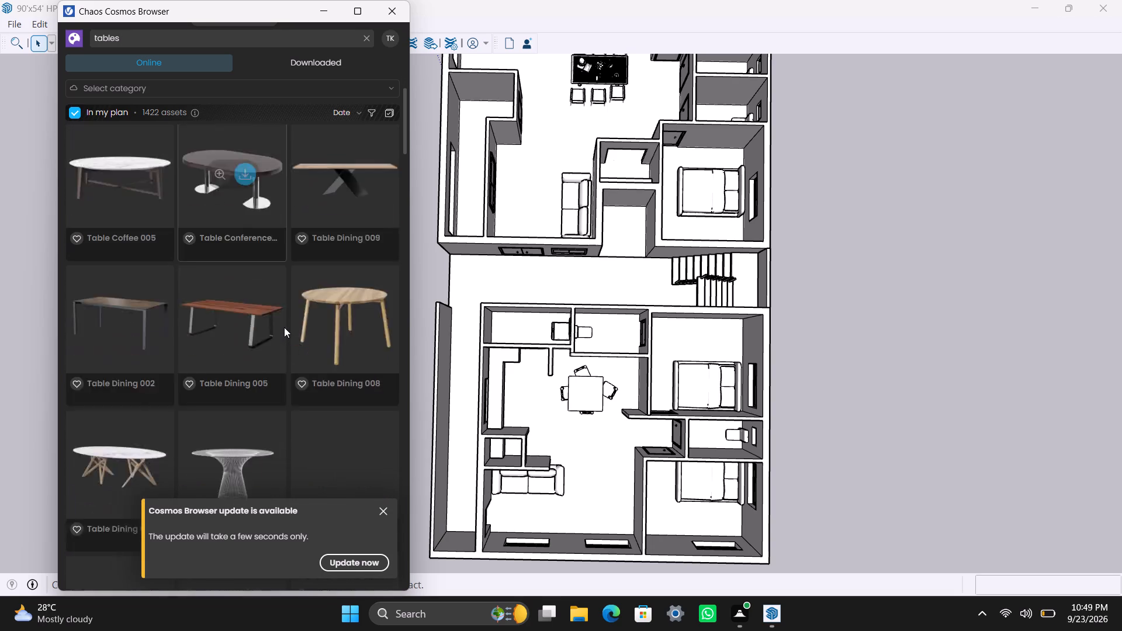
scroll(284, 327, "down", 8)
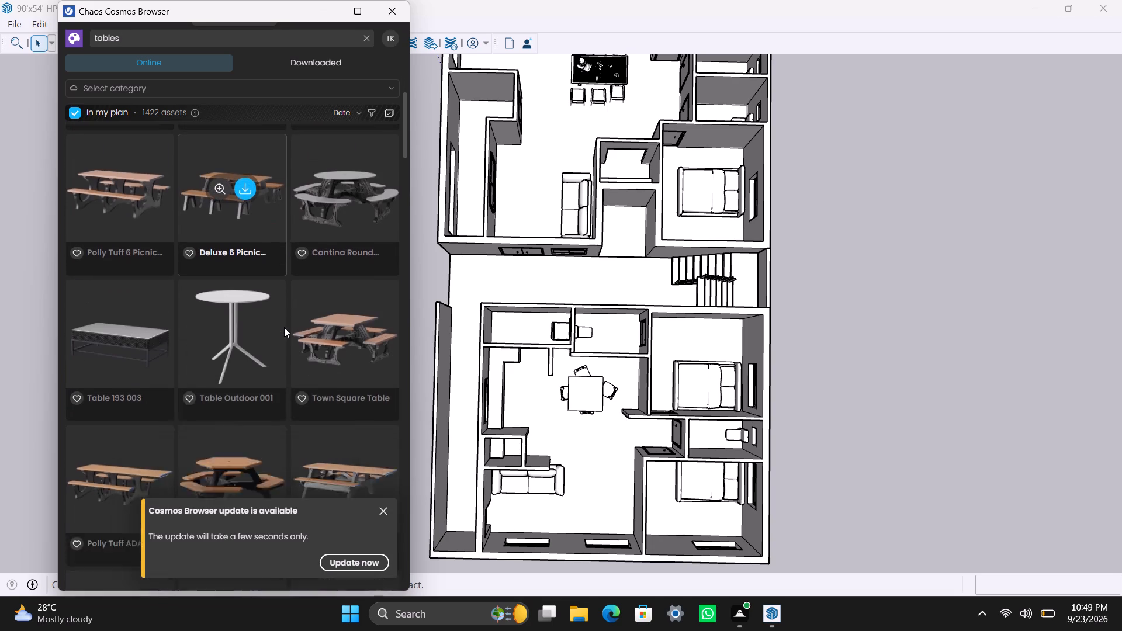
scroll(284, 327, "down", 6)
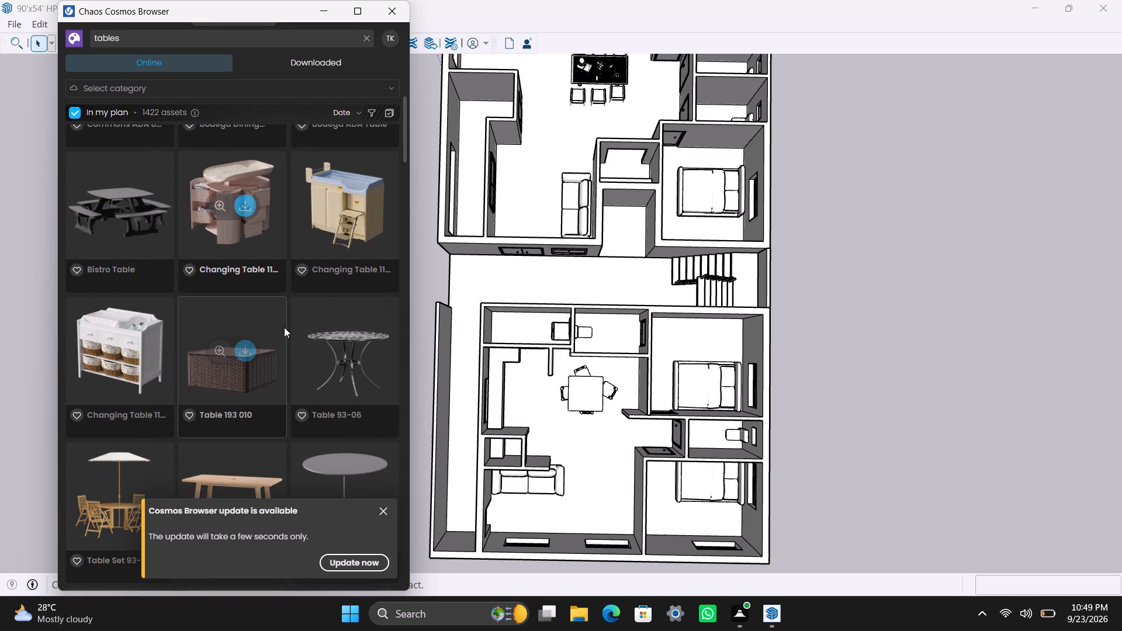
scroll(285, 327, "down", 3)
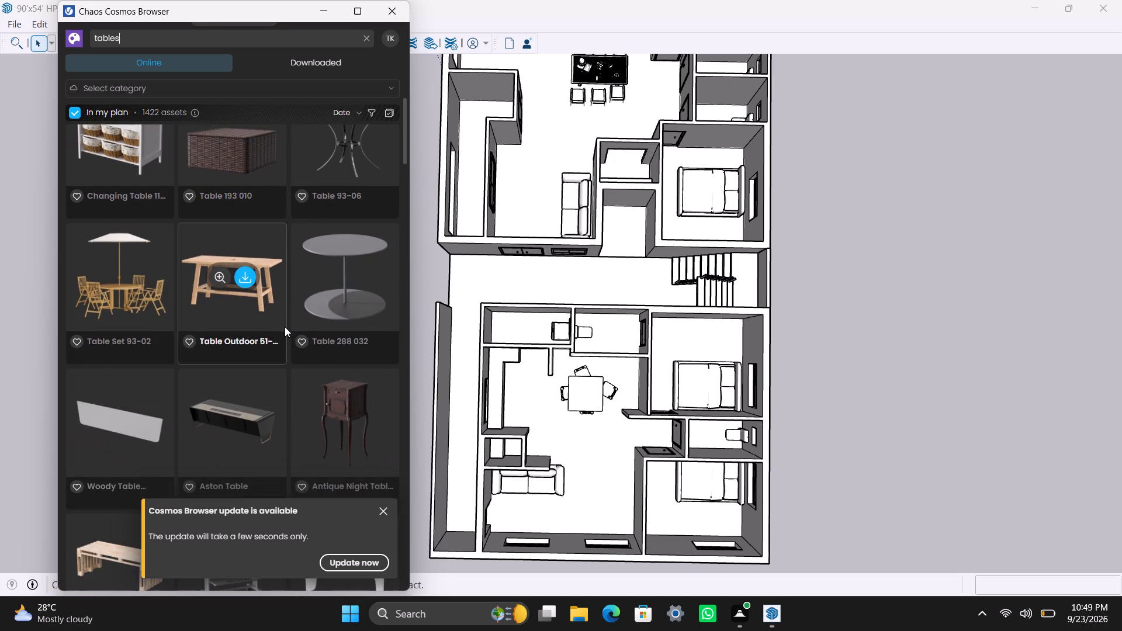
Find the Ballet 2 Collar dressing table among the table models, download it and import it into the model.
scroll(285, 327, "up", 2)
scroll(285, 327, "down", 2)
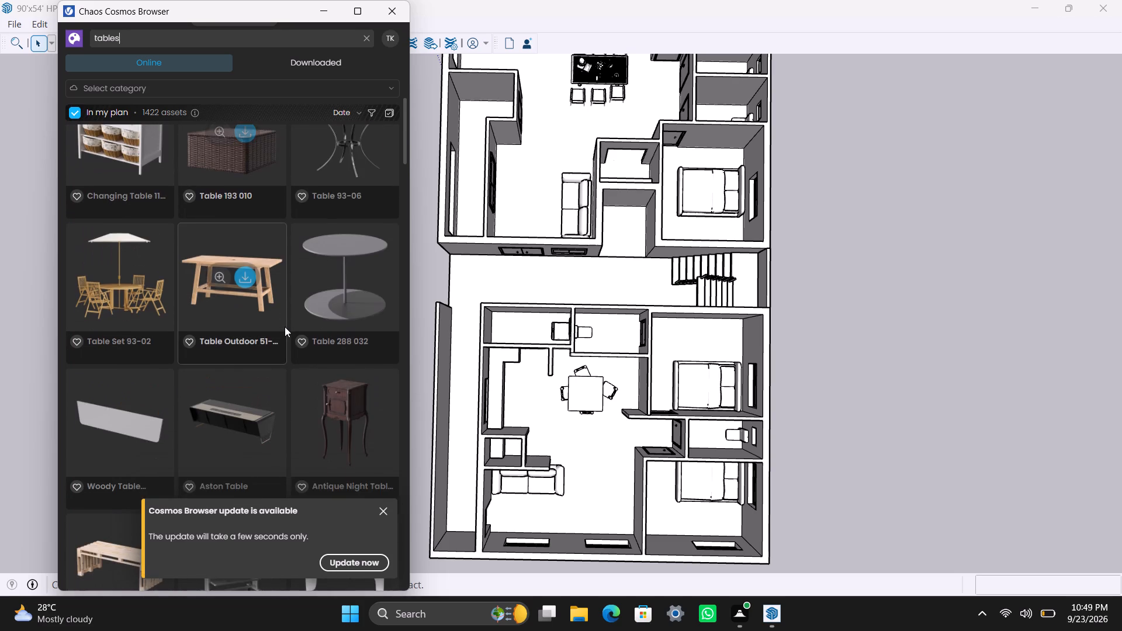
scroll(285, 327, "down", 2)
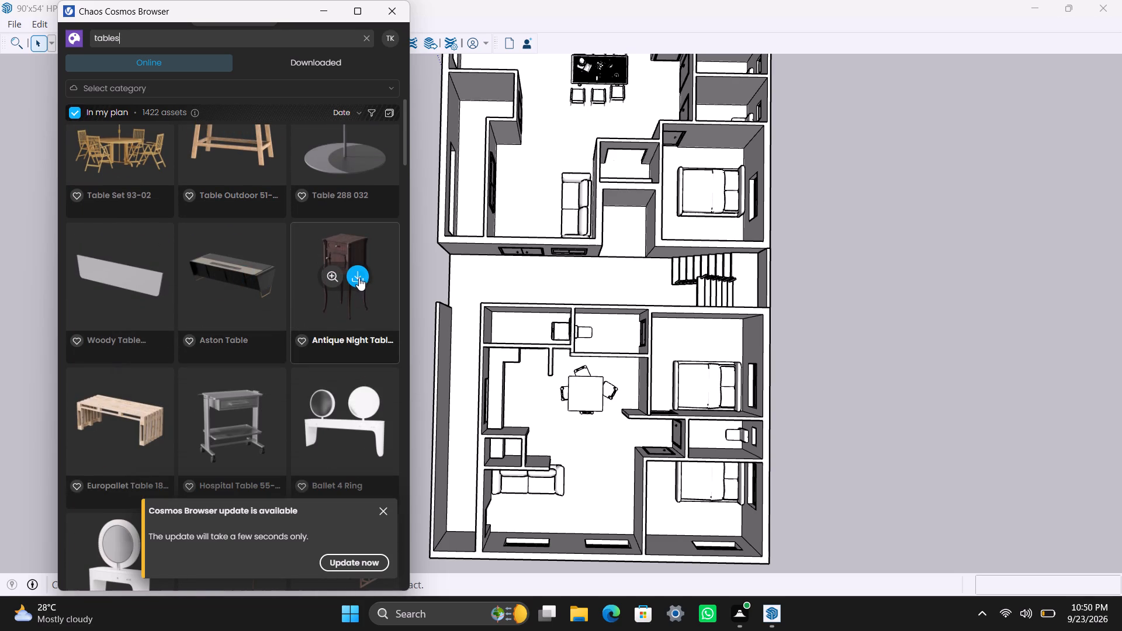
scroll(340, 331, "down", 4)
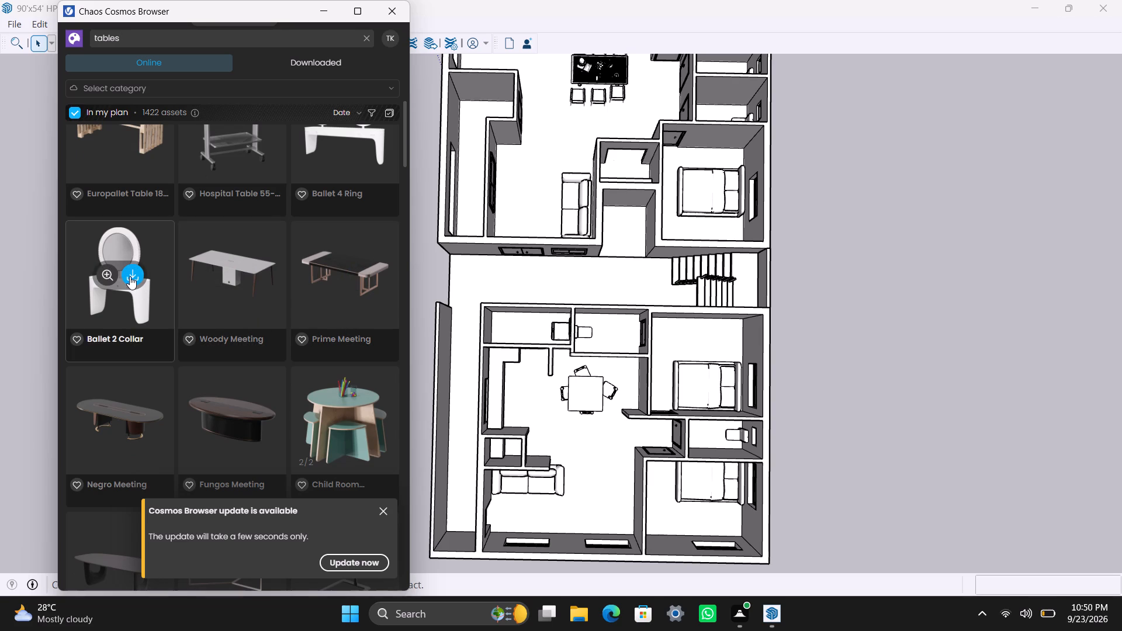
left_click(130, 276)
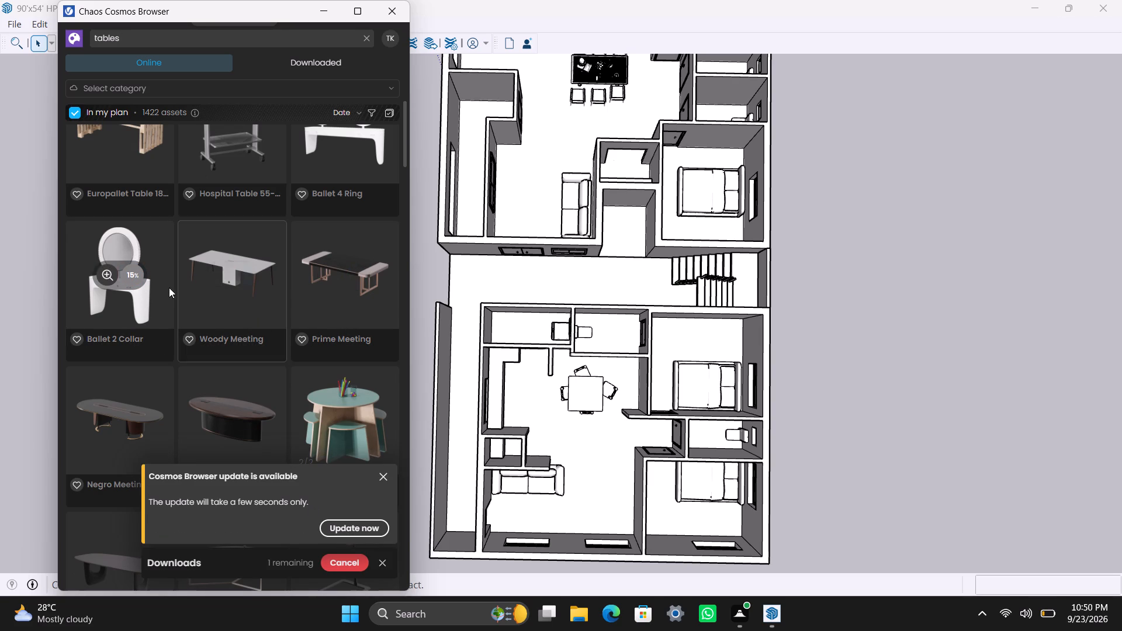
left_click(132, 280)
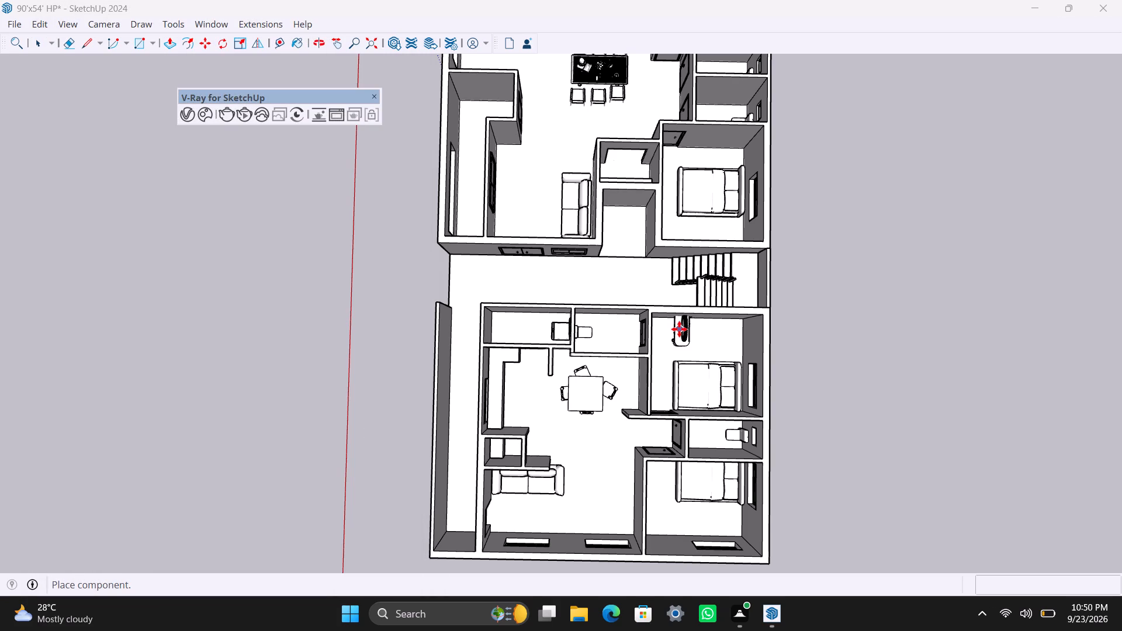
Place the Ballet 2 Collar beside the bed's headboard in the stair-side bedroom of the apartment with the square dining table.
scroll(739, 342, "up", 3)
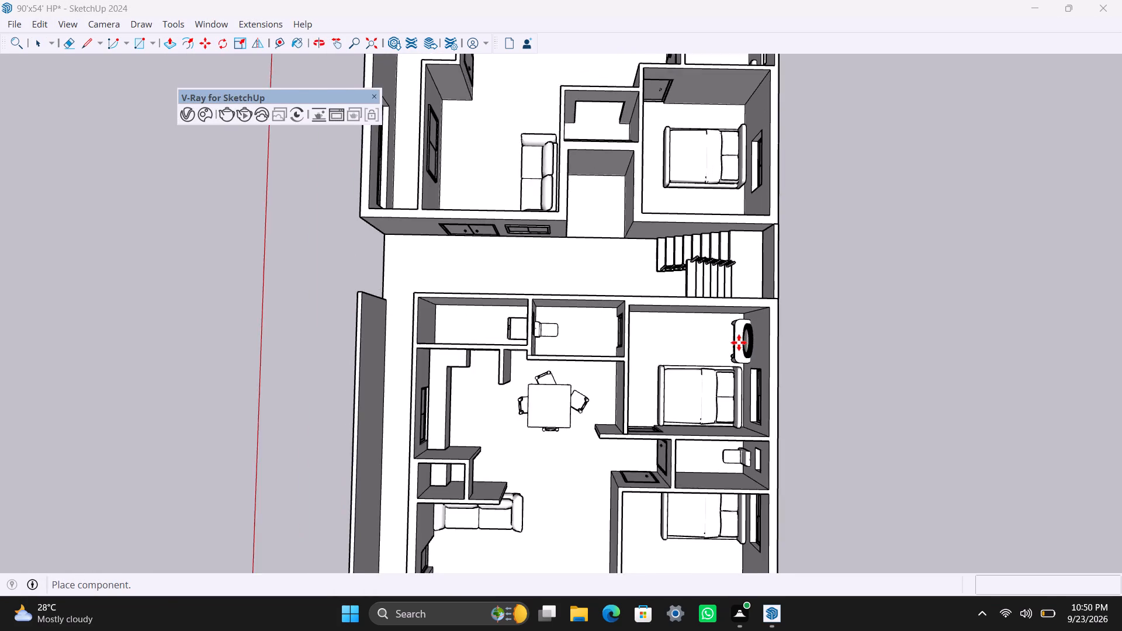
scroll(739, 342, "up", 2)
middle_click_drag(738, 343, 734, 343)
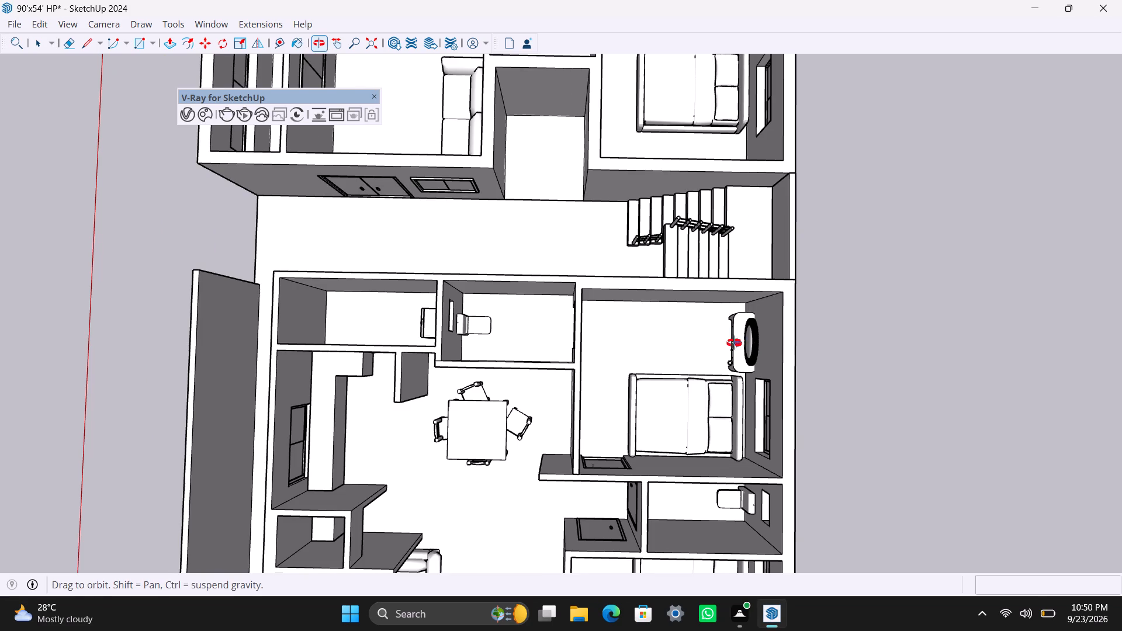
middle_click_drag(734, 343, 607, 303)
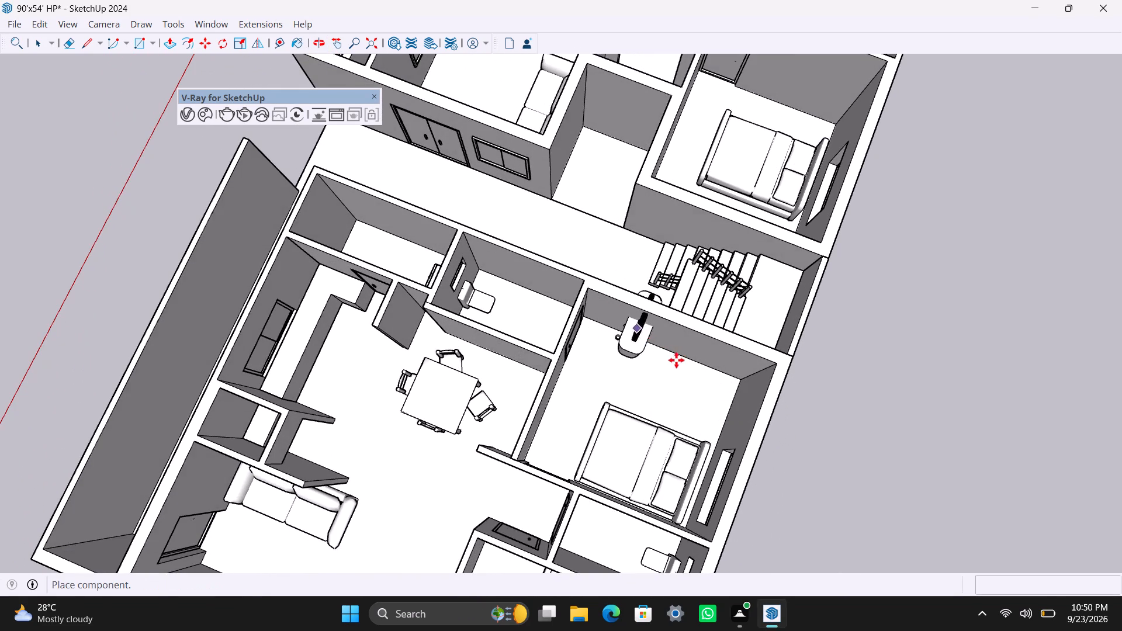
scroll(721, 406, "up", 2)
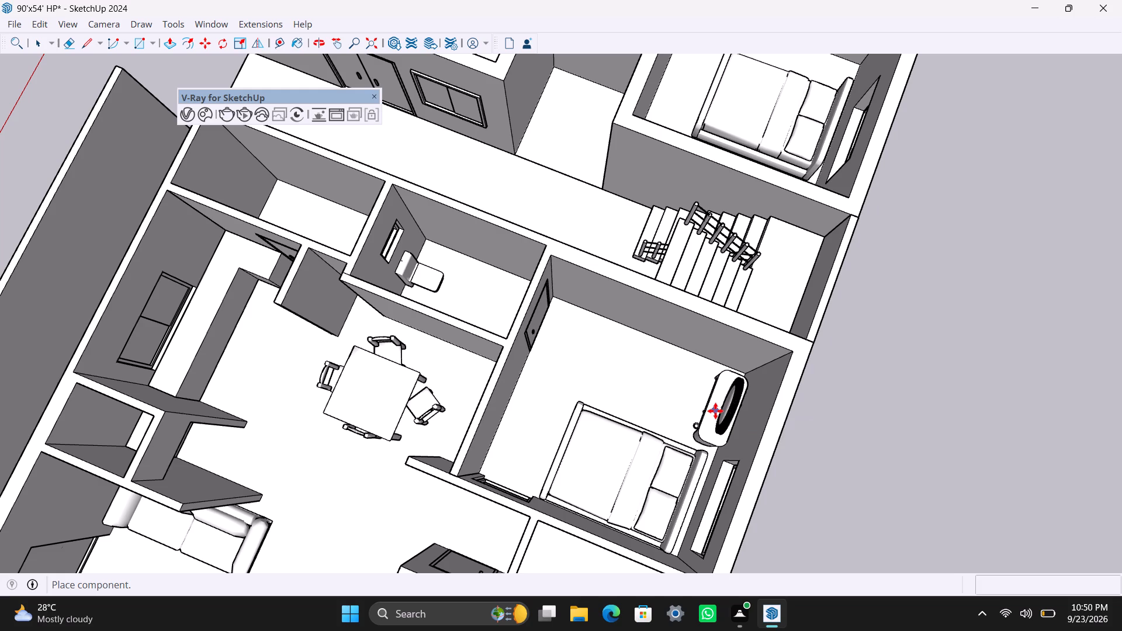
left_click(718, 409)
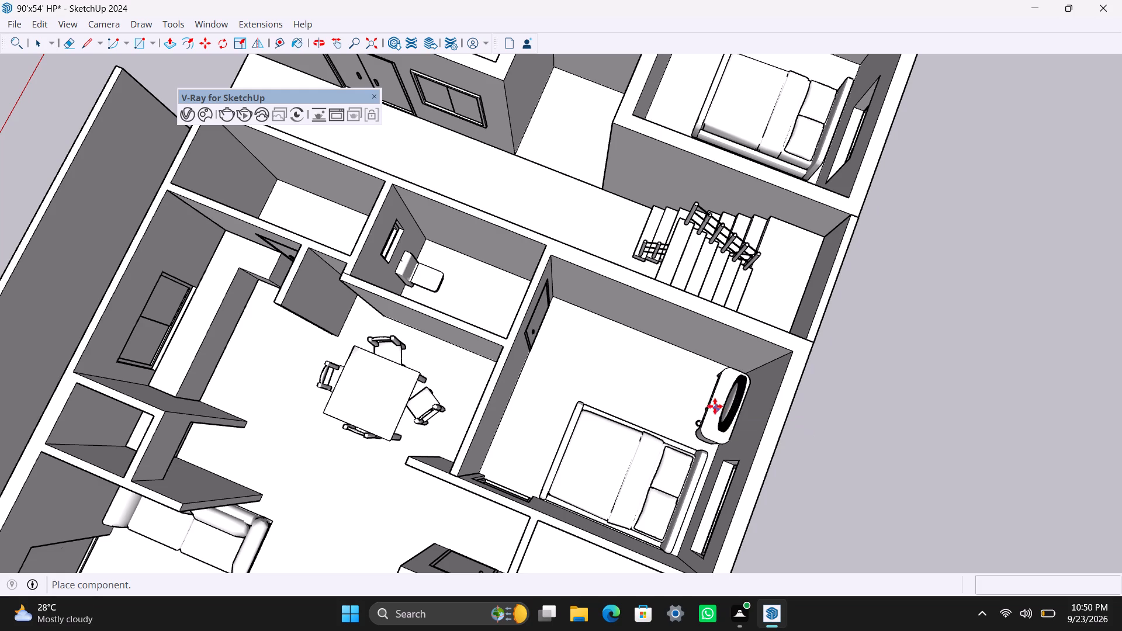
Place another Ballet 2 Collar beside the bed's headboard in the stair-side bedroom of the apartment with the six-chair dining set.
scroll(647, 325, "down", 8)
scroll(731, 150, "up", 2)
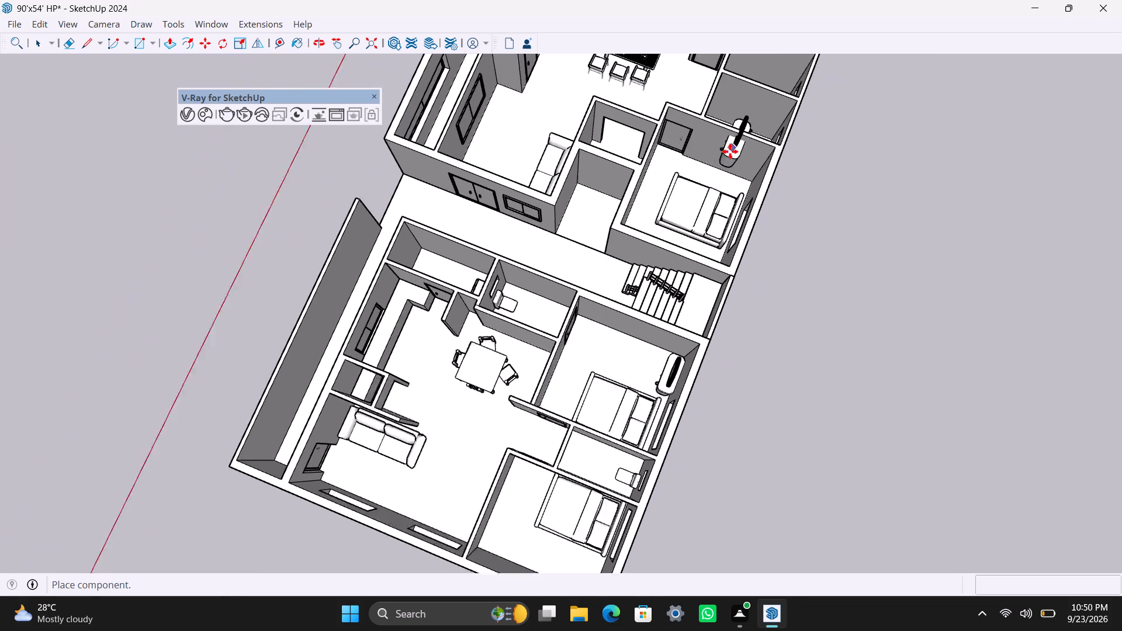
middle_click_drag(716, 178, 732, 264)
scroll(732, 264, "up", 1)
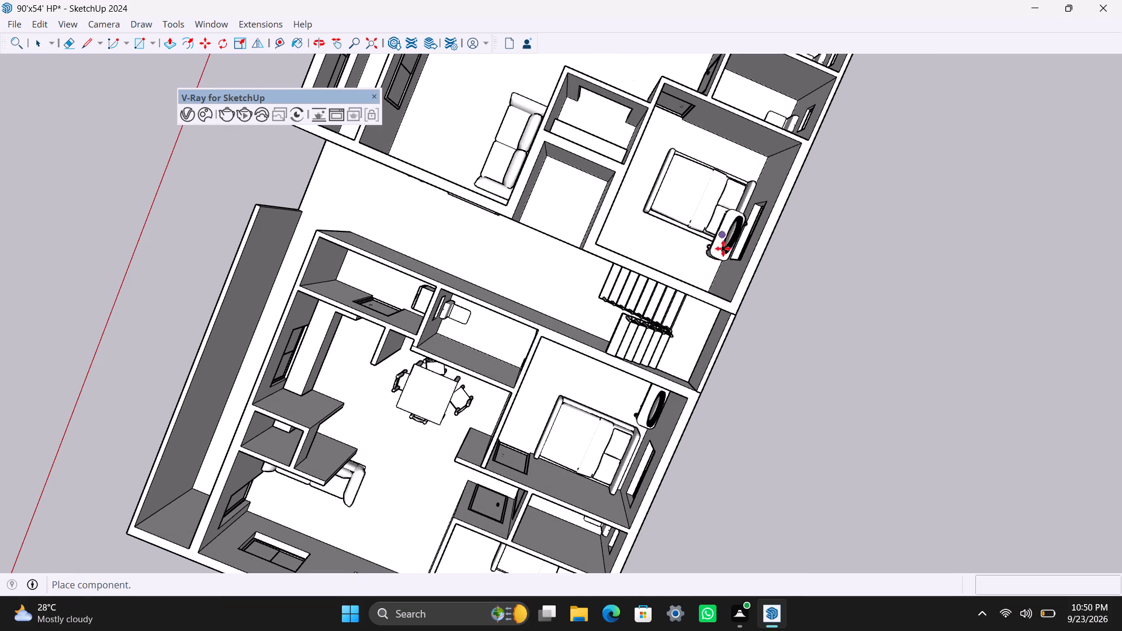
scroll(709, 266, "up", 2)
middle_click_drag(709, 266, 646, 246)
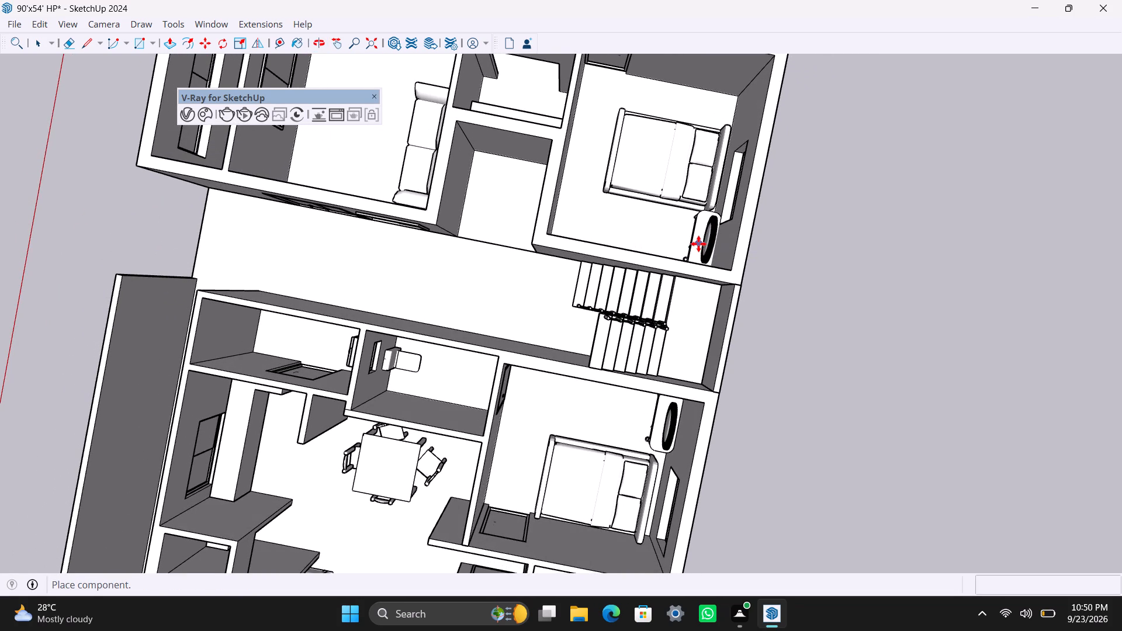
left_click(698, 244)
Place another Ballet 2 Collar beside the bed's headboard in the outer-corner bedroom of the apartment with the six-chair dining set.
scroll(551, 209, "down", 7)
scroll(600, 126, "down", 2)
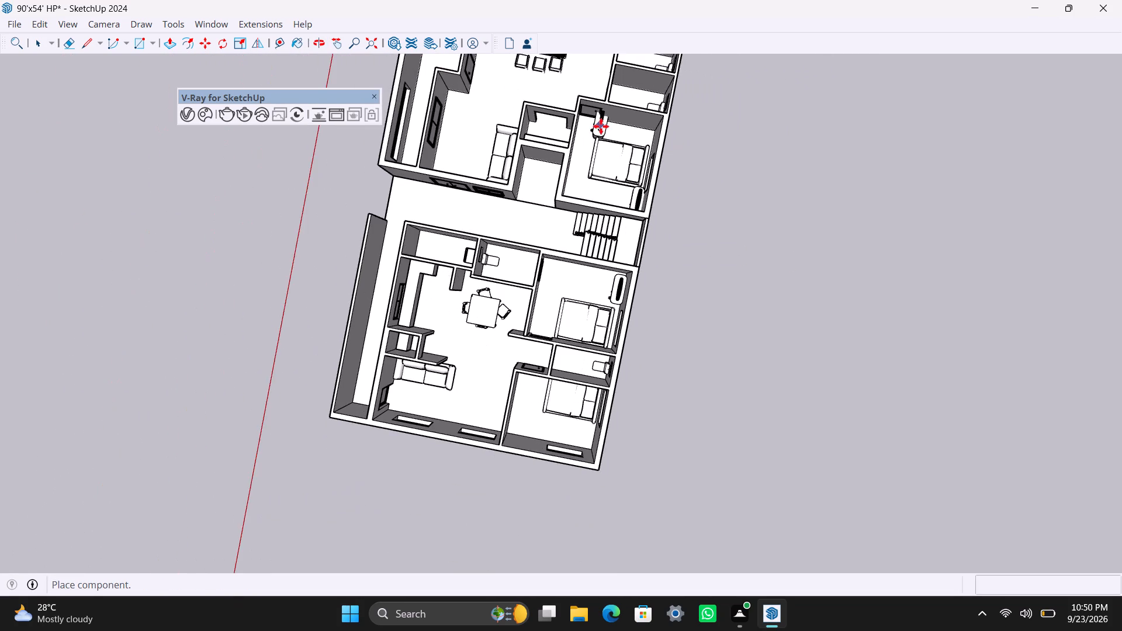
scroll(602, 129, "down", 1)
middle_click_drag(613, 144, 618, 338, "shift")
scroll(665, 192, "up", 4)
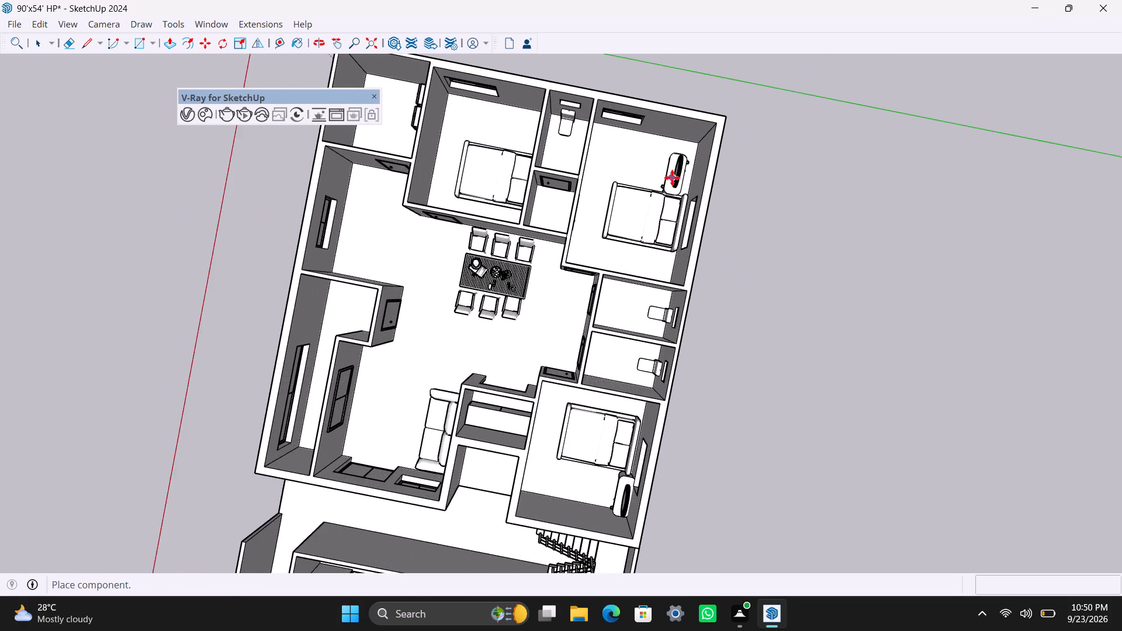
scroll(674, 176, "up", 1)
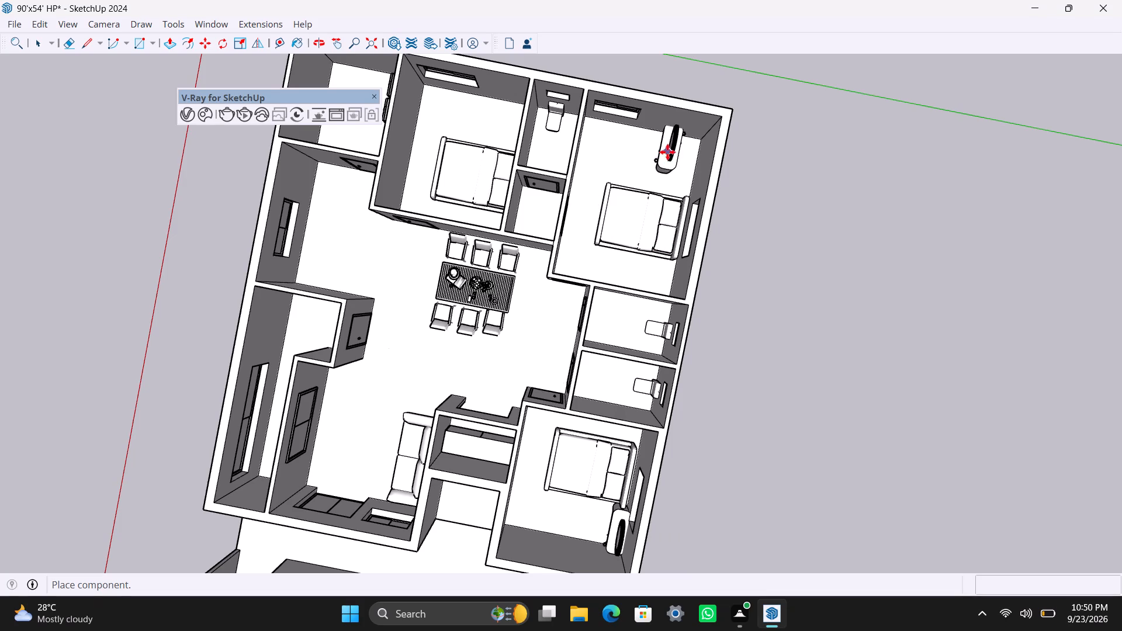
scroll(685, 165, "up", 3)
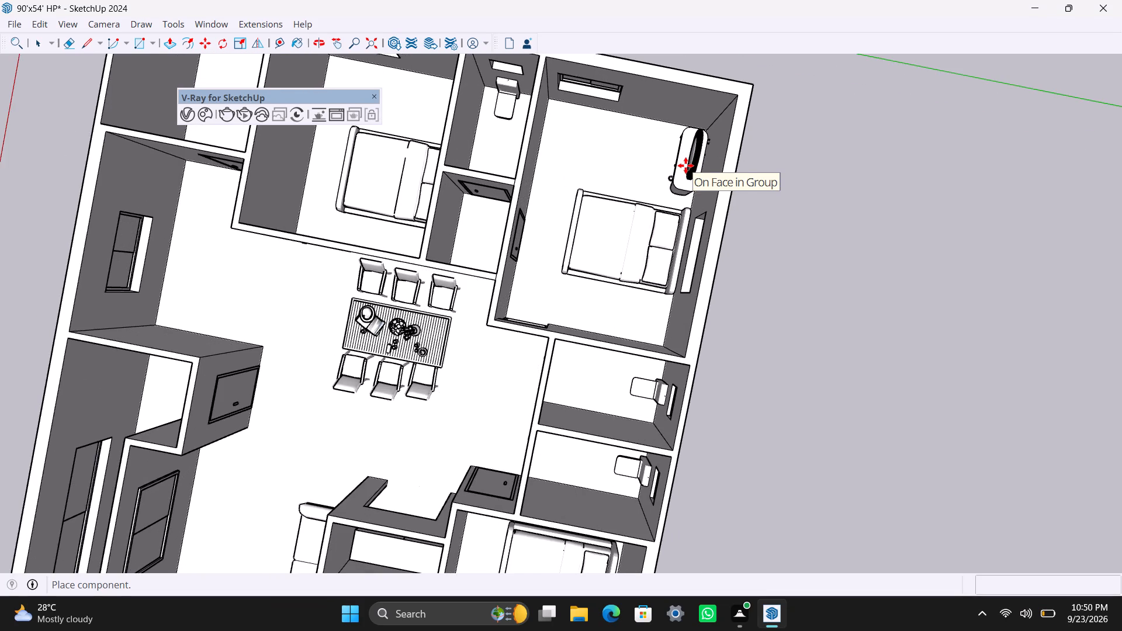
scroll(685, 165, "up", 2)
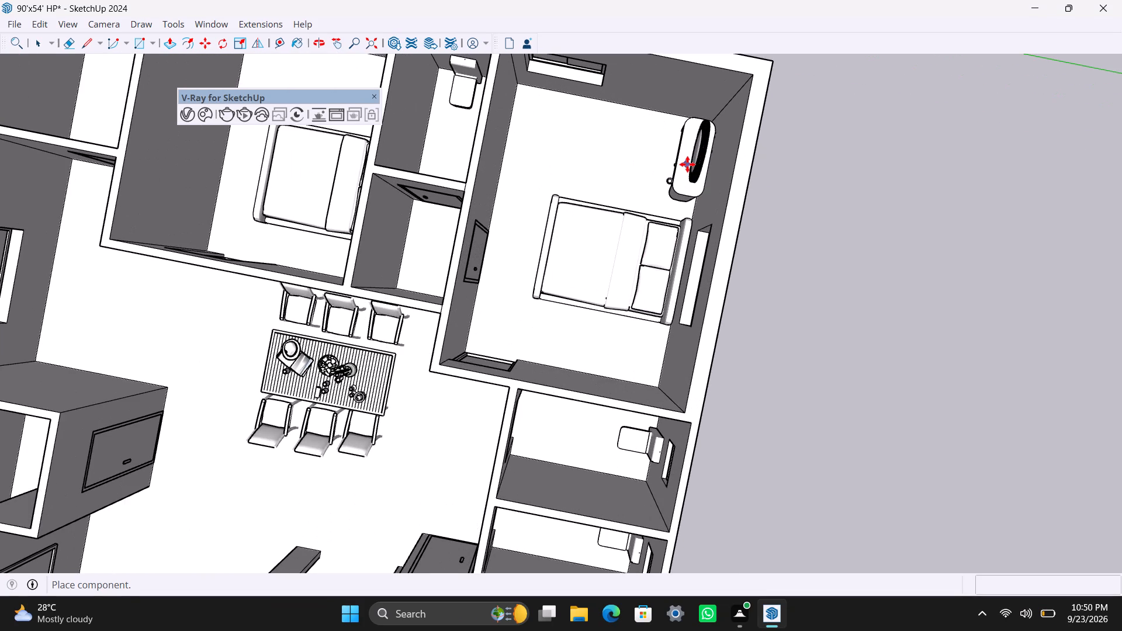
left_click(688, 164)
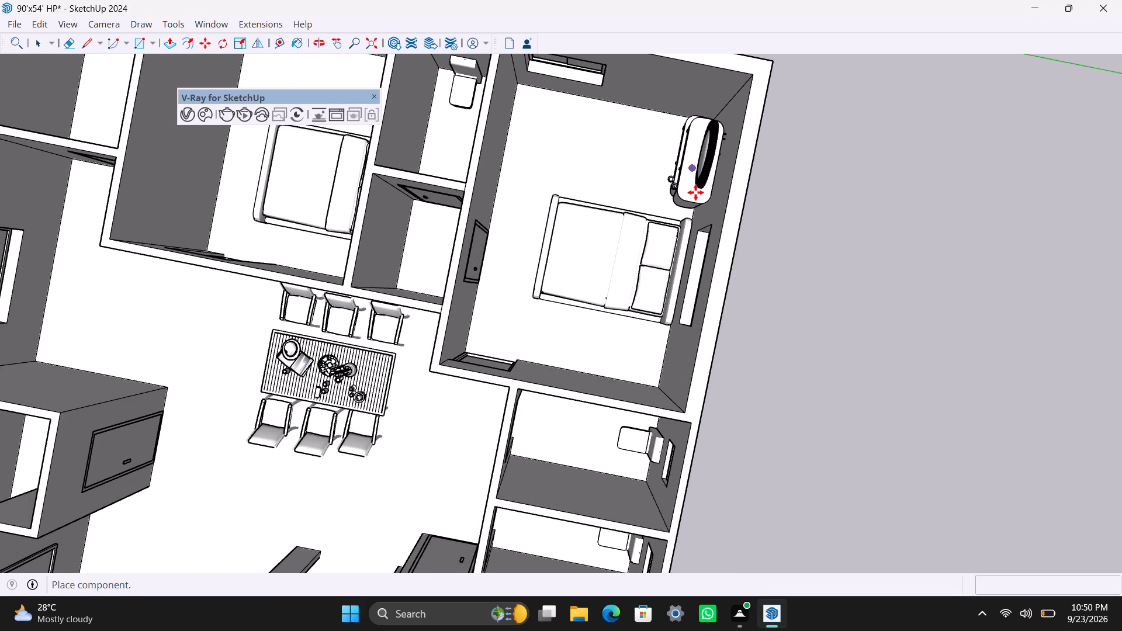
Place a Ballet 2 Collar in the wall corner beyond the bed's foot in the same apartment's remaining bedroom and end placement.
scroll(407, 208, "down", 3)
scroll(349, 206, "down", 2)
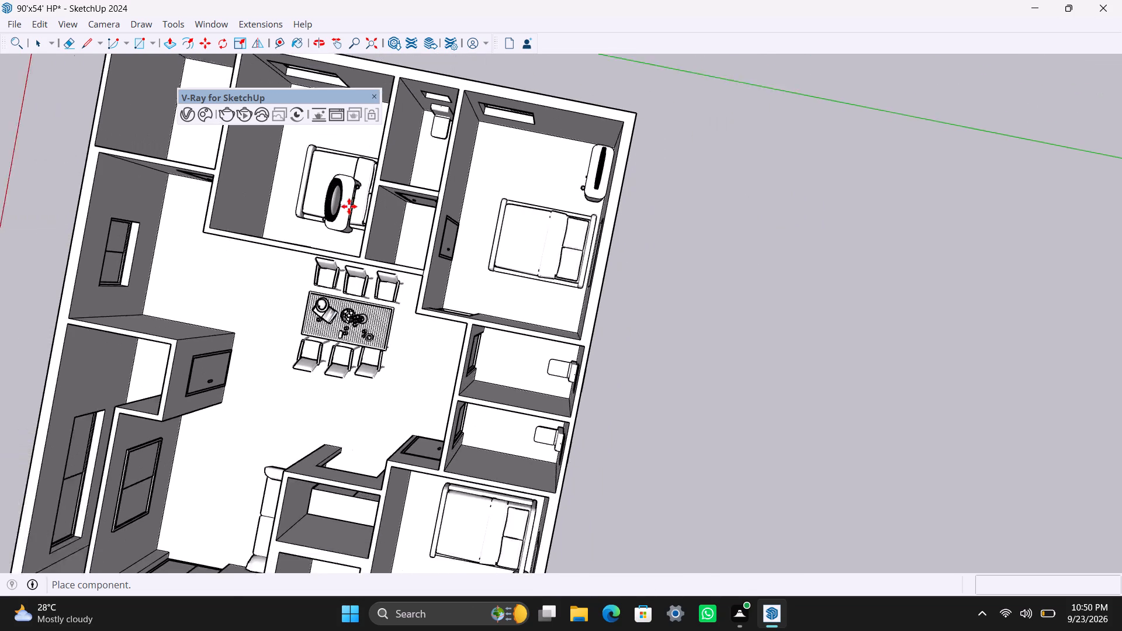
middle_click_drag(344, 209, 424, 290)
scroll(459, 219, "up", 2)
middle_click_drag(459, 226, 470, 231)
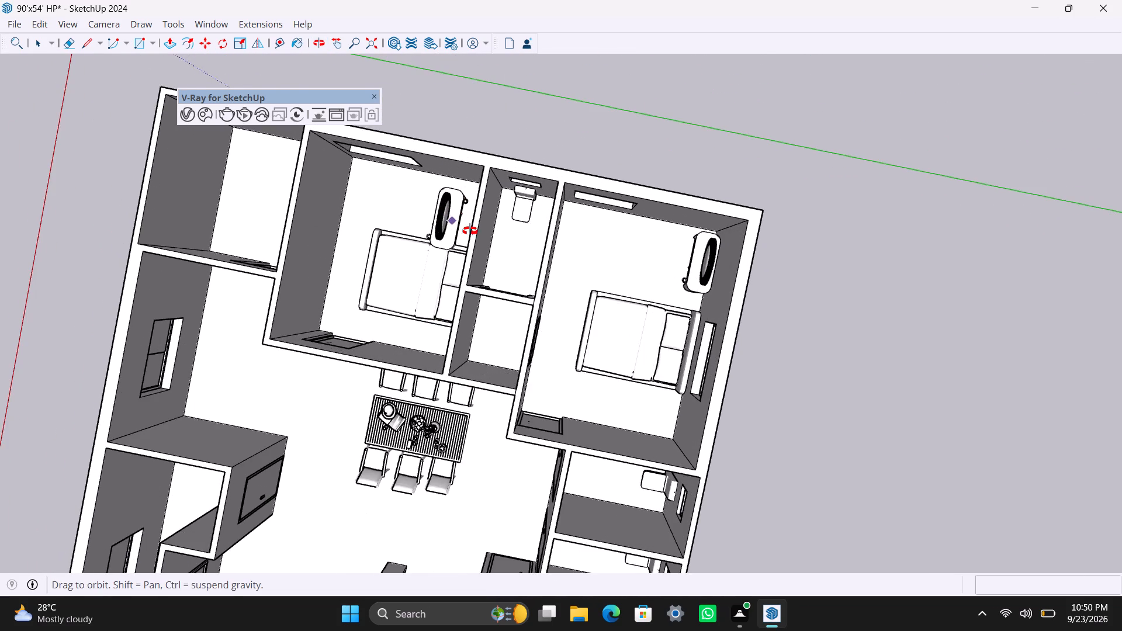
middle_click_drag(470, 231, 493, 230)
scroll(477, 217, "up", 2)
middle_click_drag(472, 214, 541, 238, "shift")
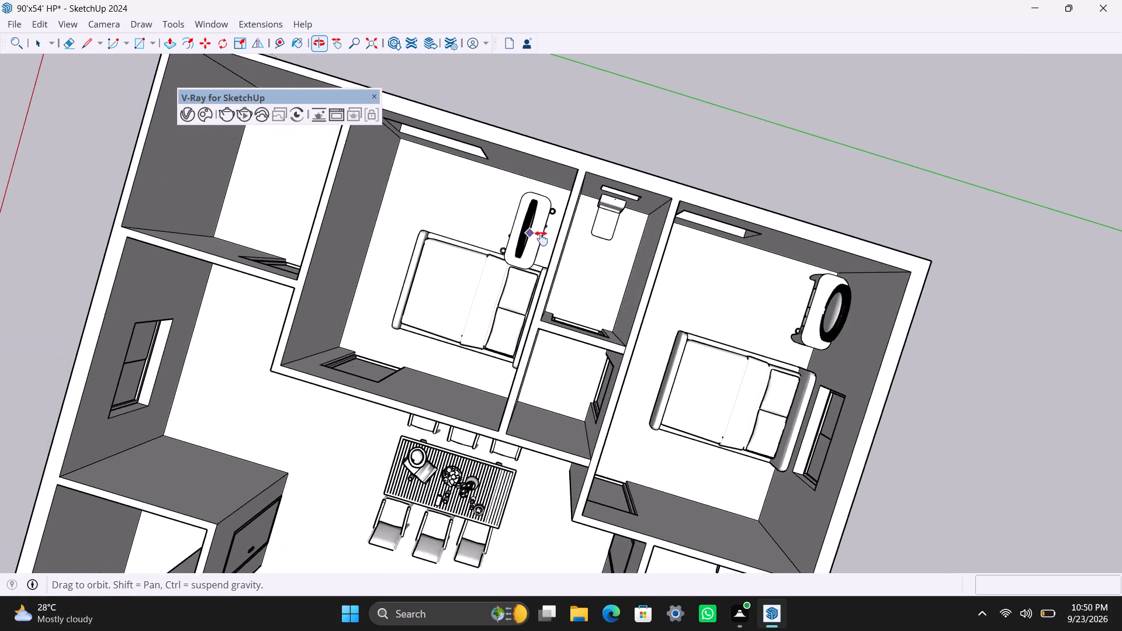
middle_click_drag(541, 238, 566, 256, "shift")
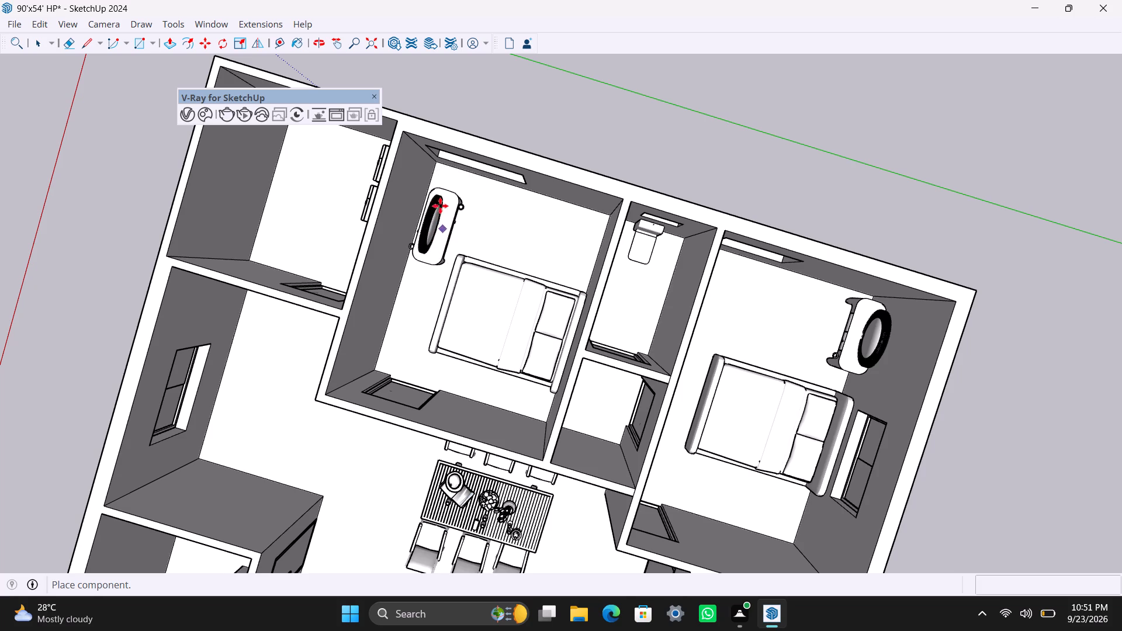
left_click(440, 202)
key("space")
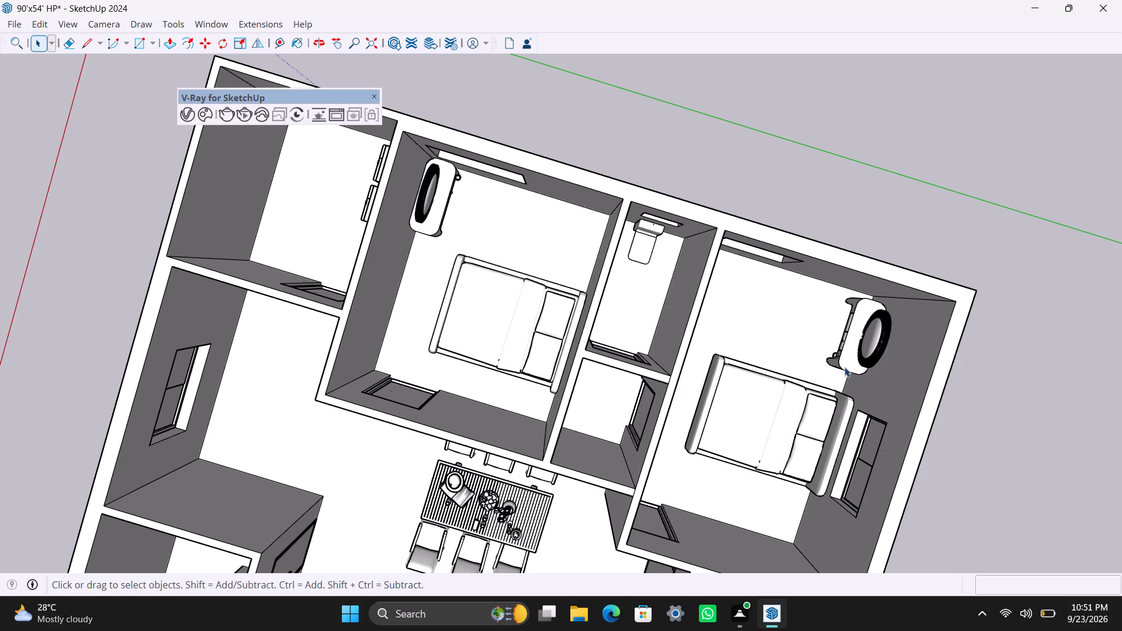
Move the bed in the outer-corner bedroom about 1' along the red axis toward the dressing table.
left_click(788, 408)
key("m")
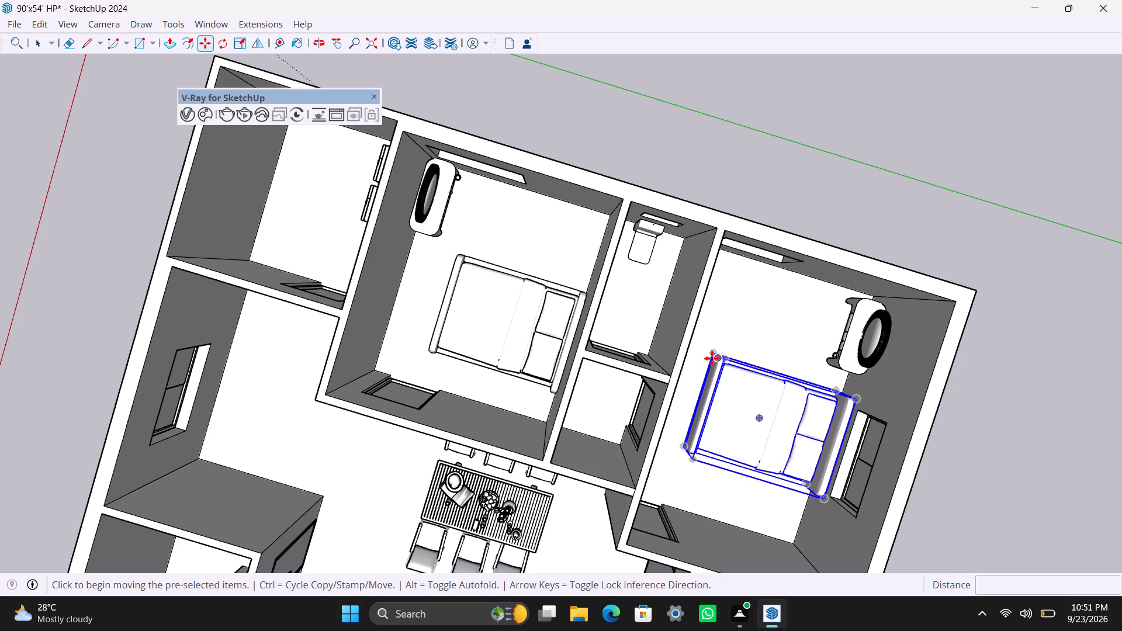
left_click(712, 355)
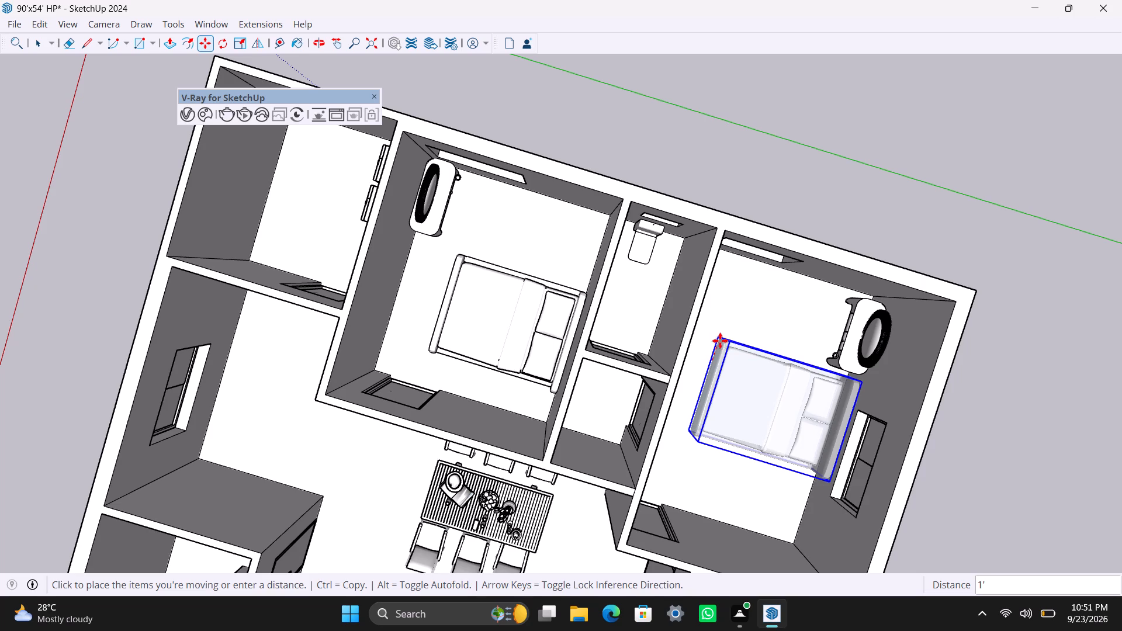
left_click(723, 338)
left_click(723, 340)
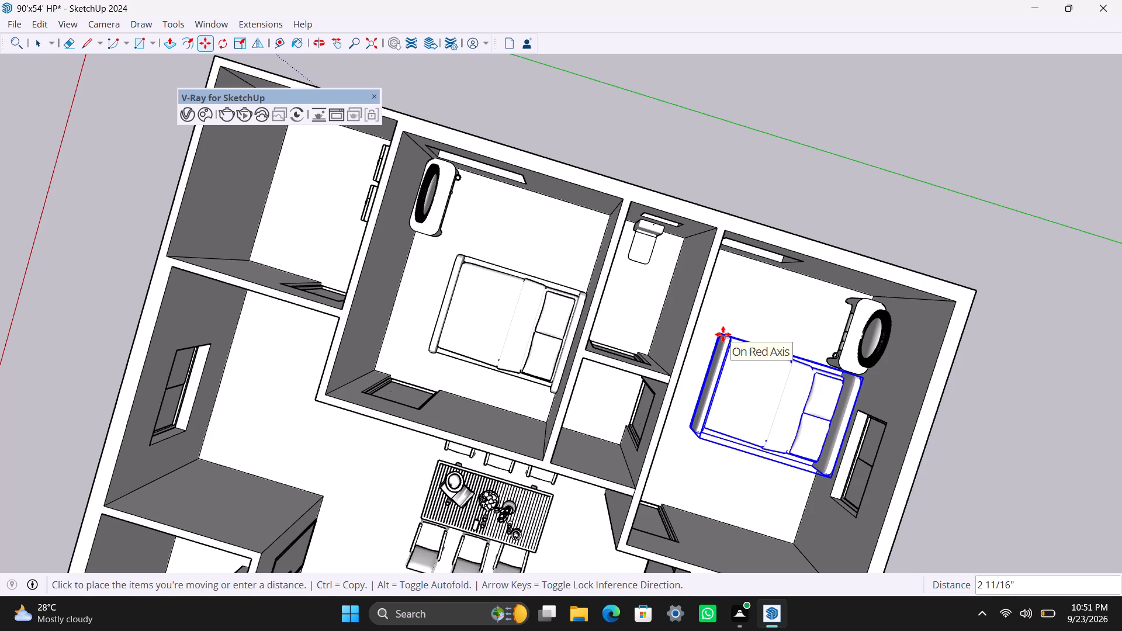
left_click(723, 334)
key("space")
left_click(1057, 372)
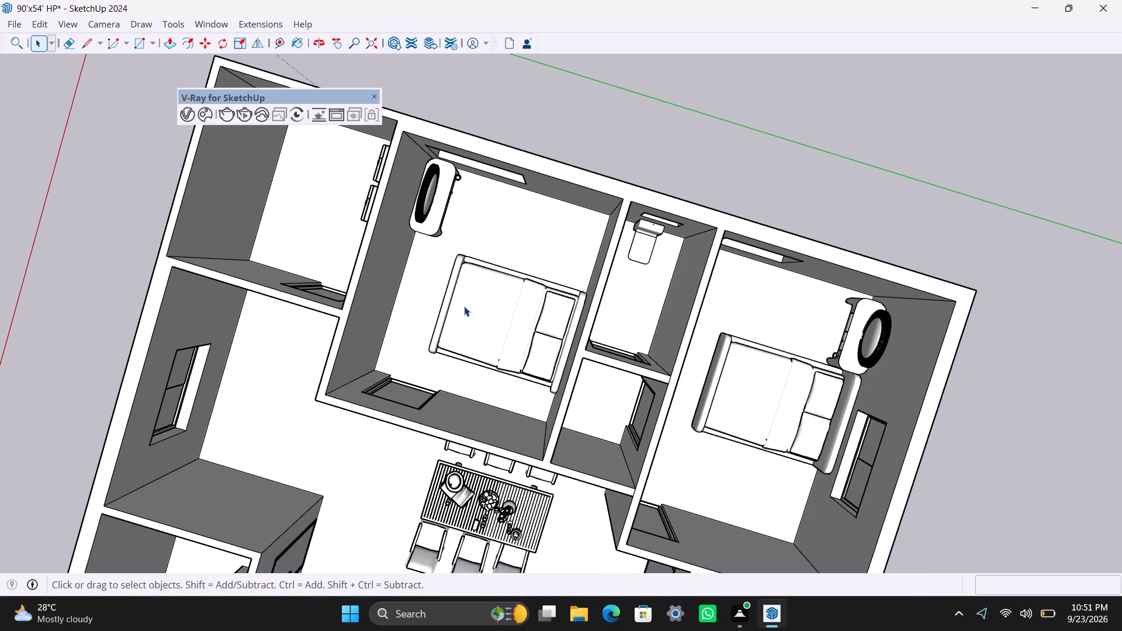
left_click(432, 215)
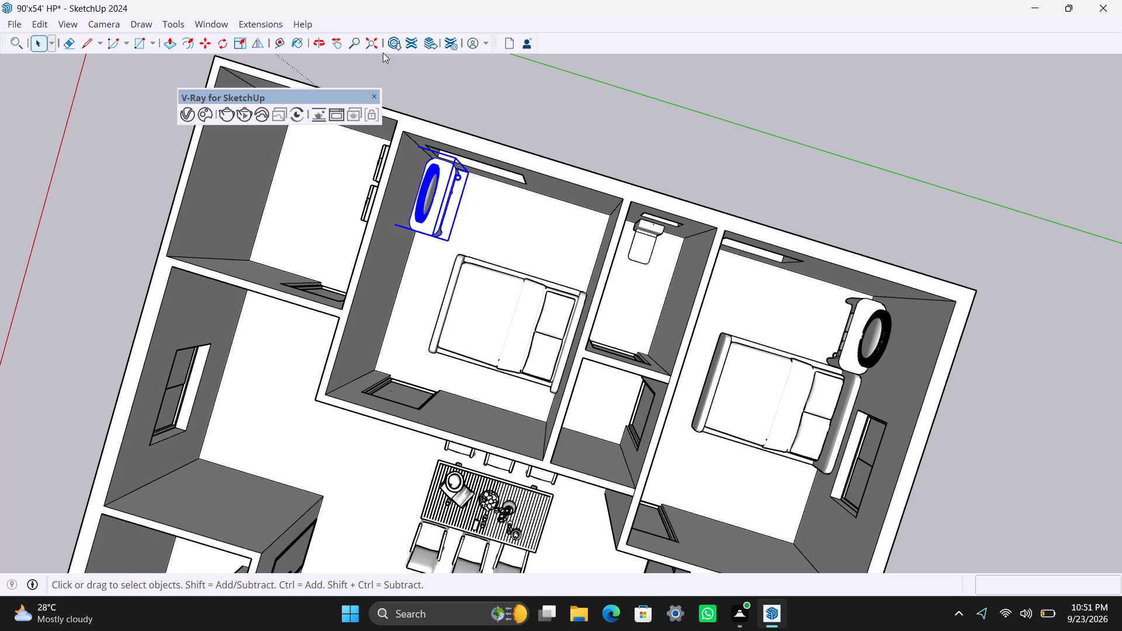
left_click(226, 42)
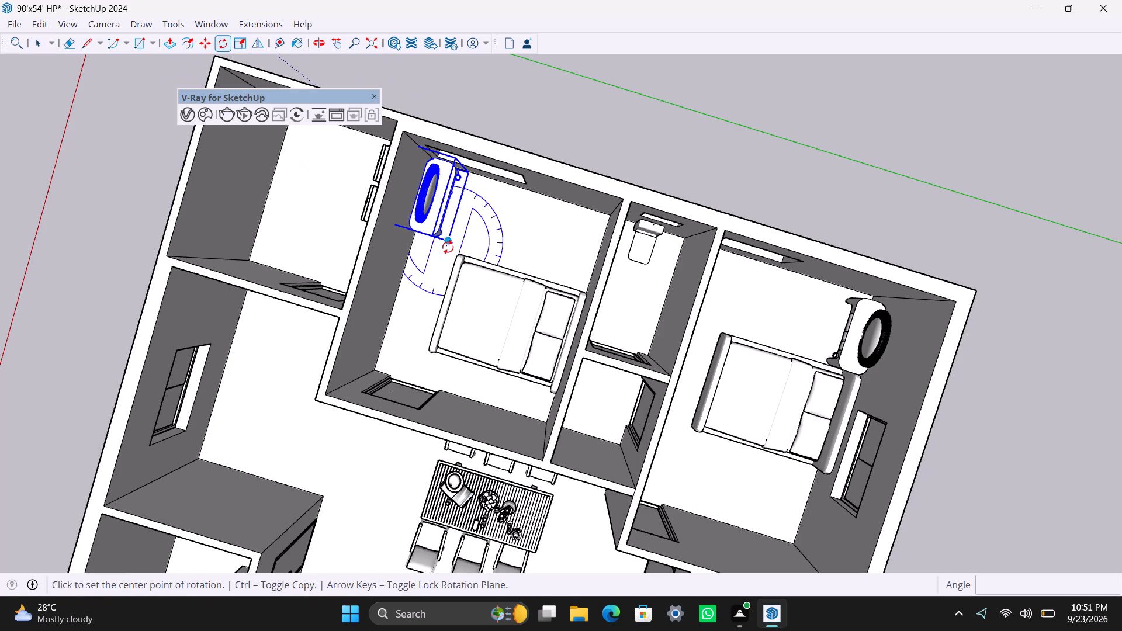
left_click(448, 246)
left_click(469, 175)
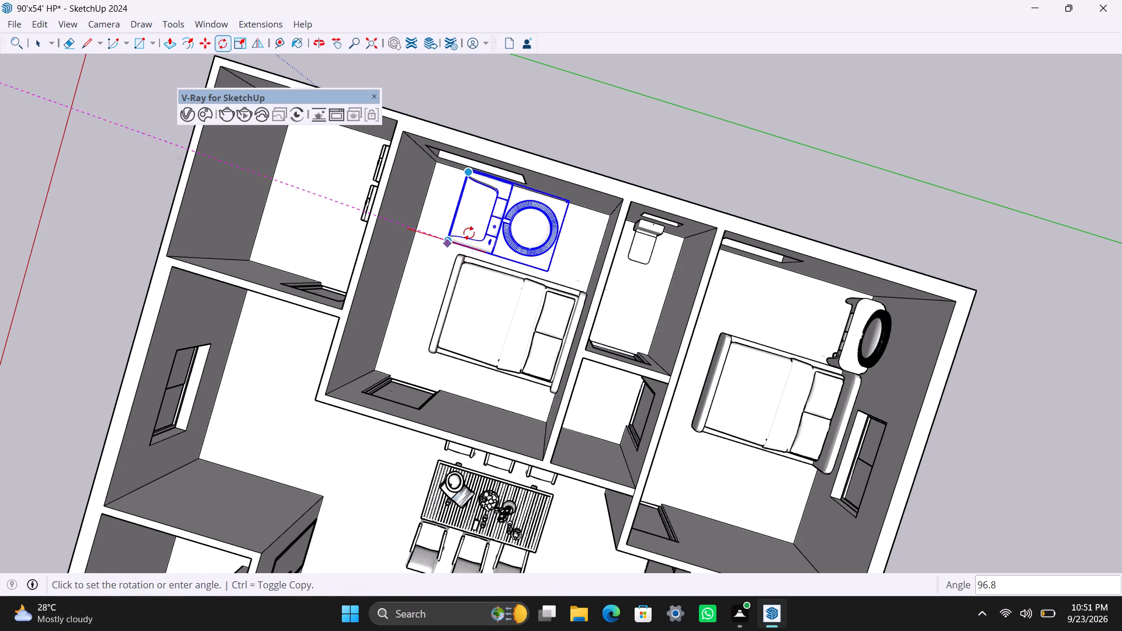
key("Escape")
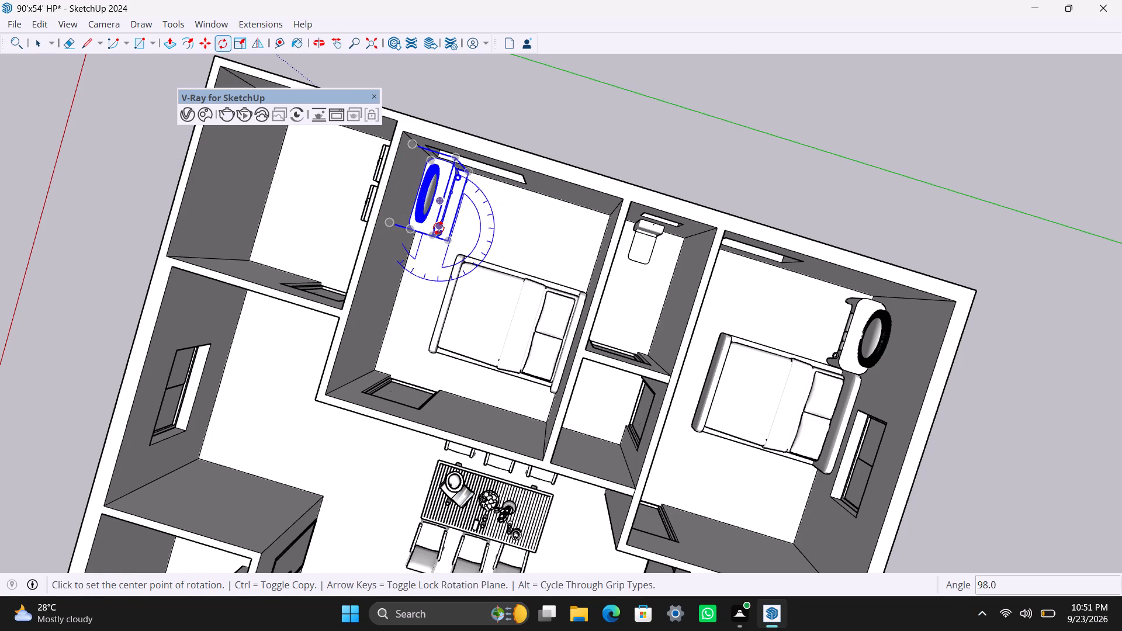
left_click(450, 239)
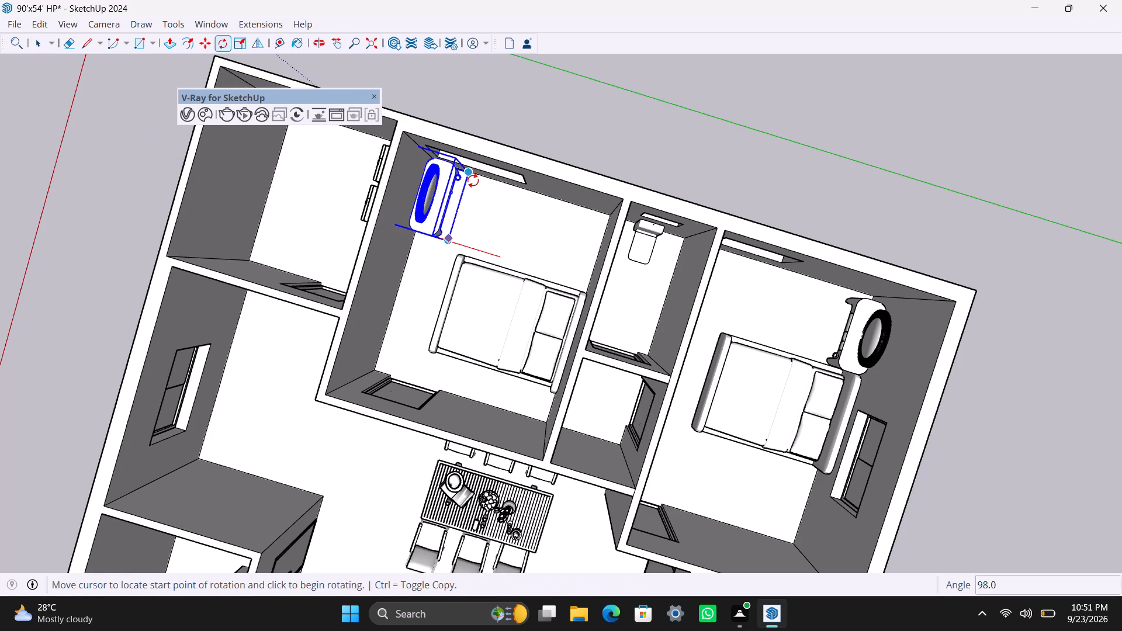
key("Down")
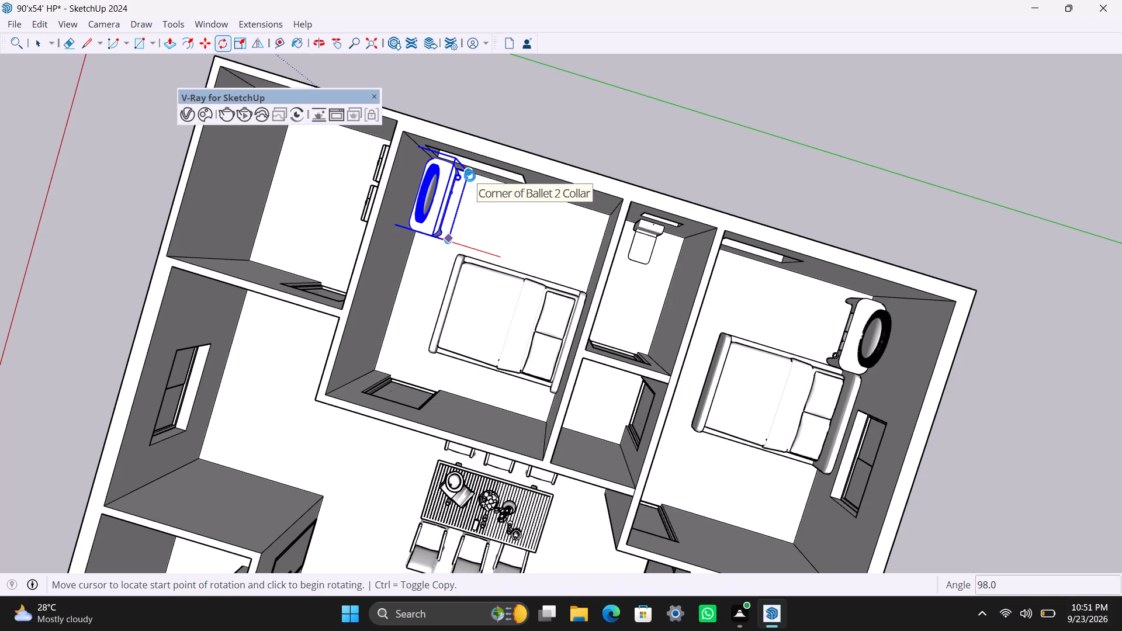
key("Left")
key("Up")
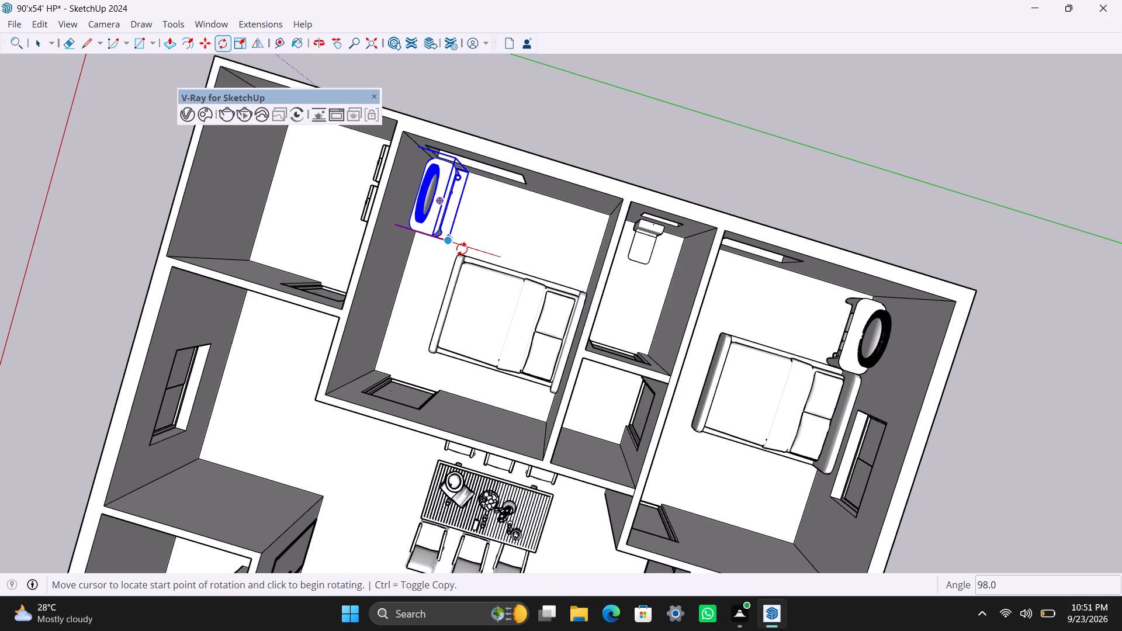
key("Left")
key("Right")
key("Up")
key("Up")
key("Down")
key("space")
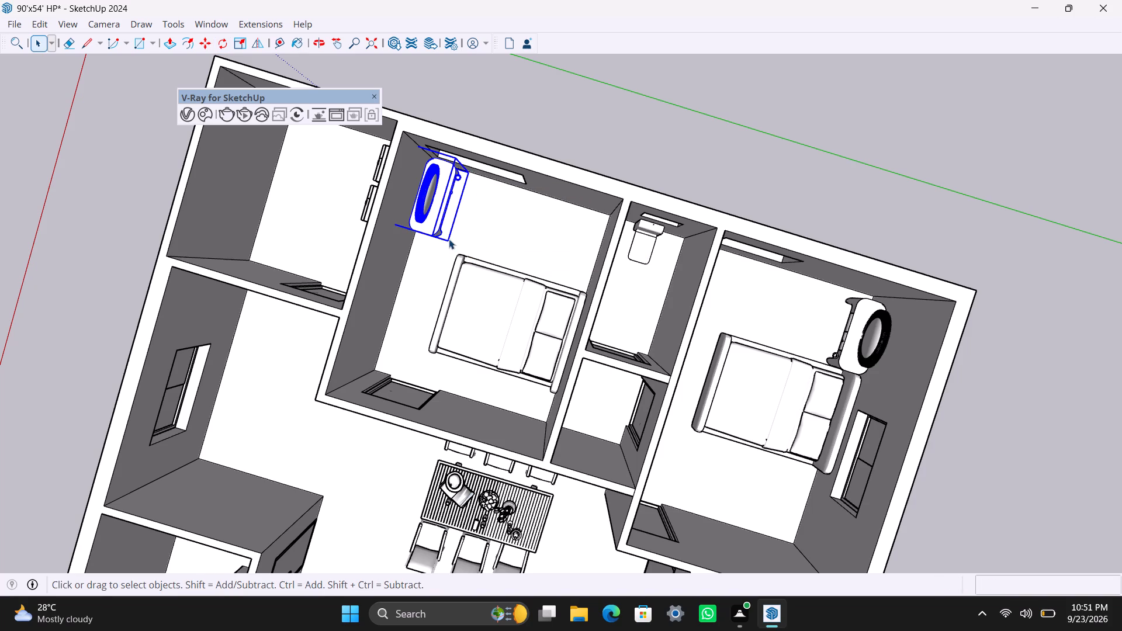
Rotate the Ballet 2 Collar dressing table beyond the bed's foot by 180° about its corner in the bedroom beside the washing-machine room.
left_click(221, 43)
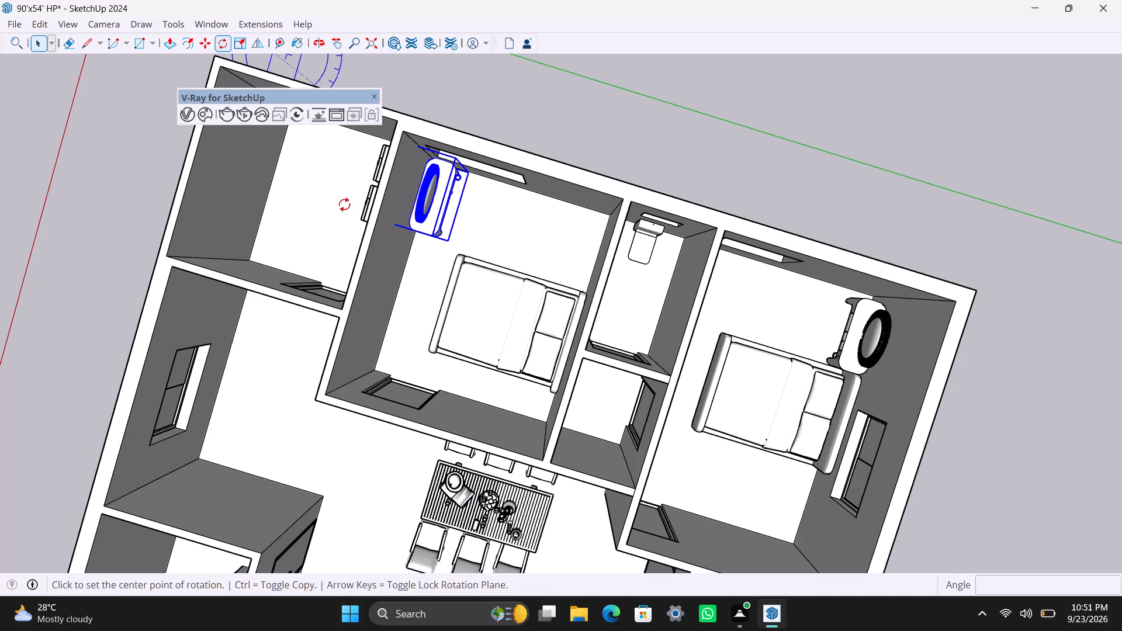
key("Left")
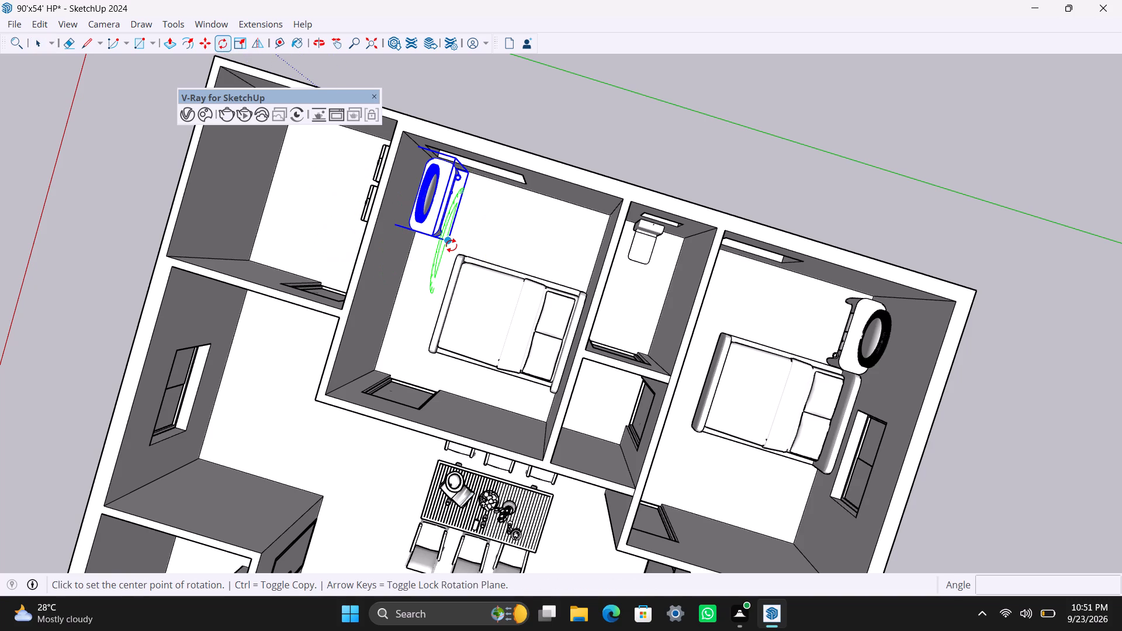
key("Right")
key("Down")
key("Up")
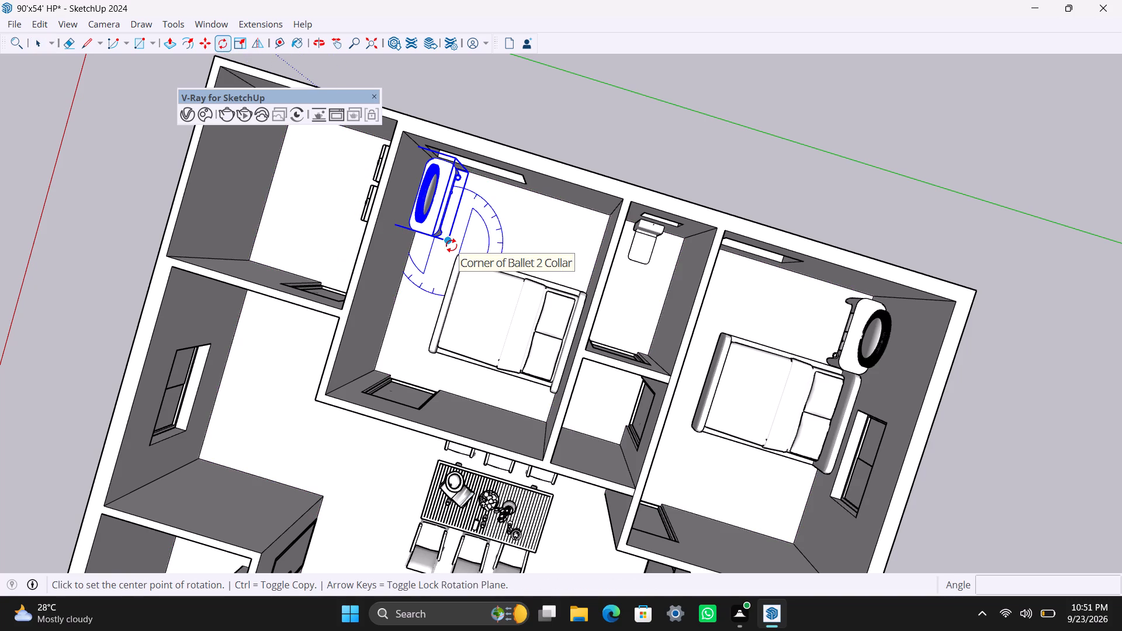
left_click_drag(451, 245, 458, 228)
left_click(471, 168)
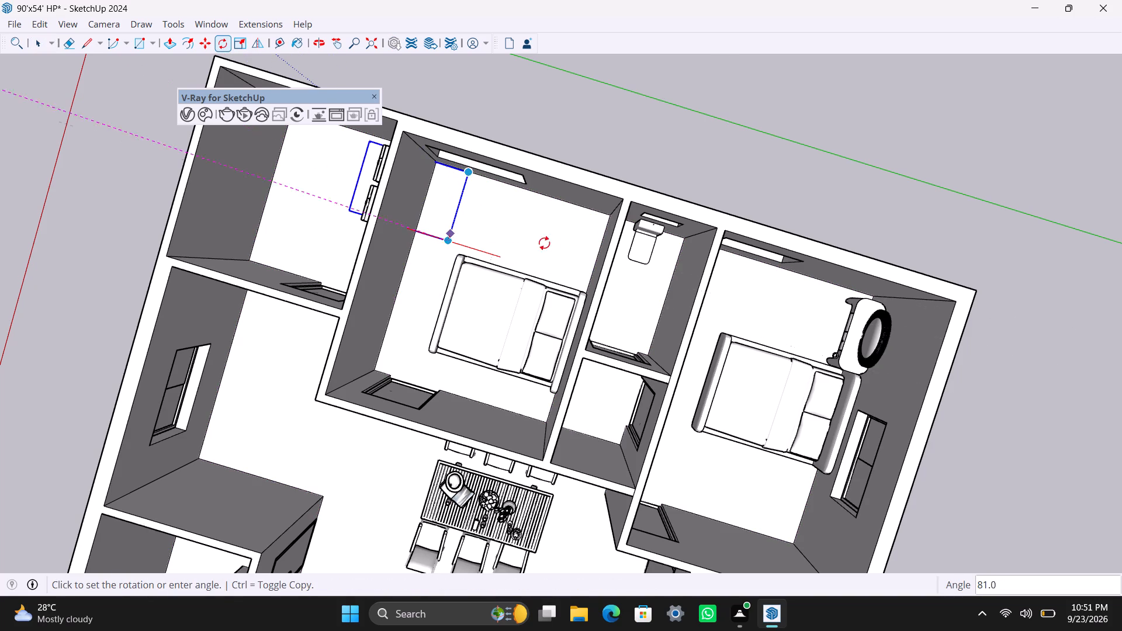
key("Escape")
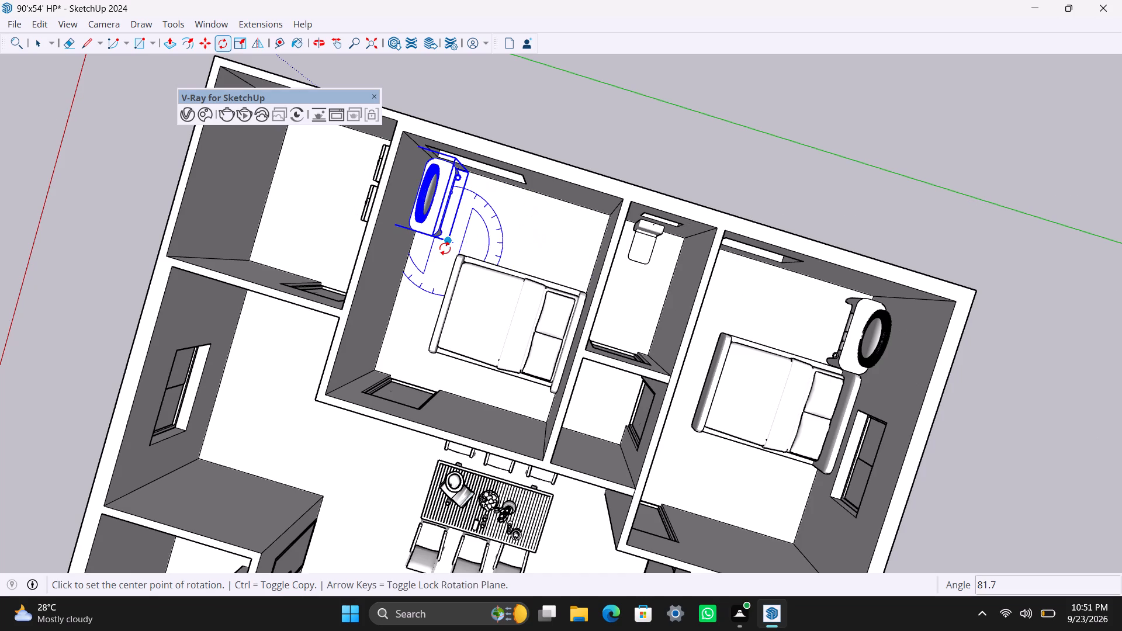
left_click(446, 244)
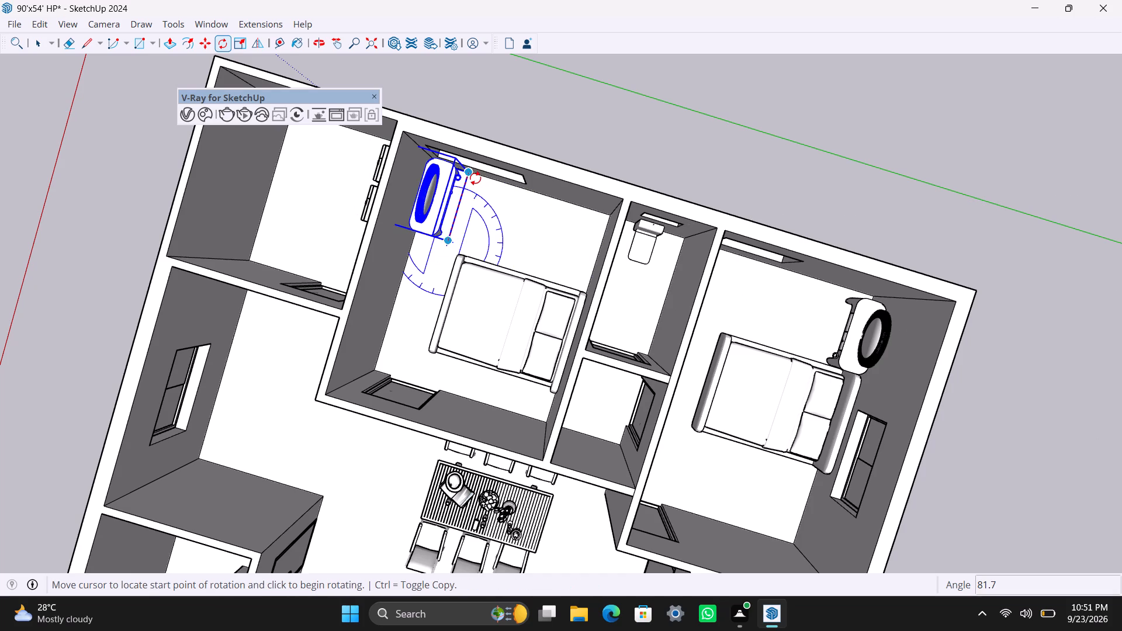
left_click(475, 178)
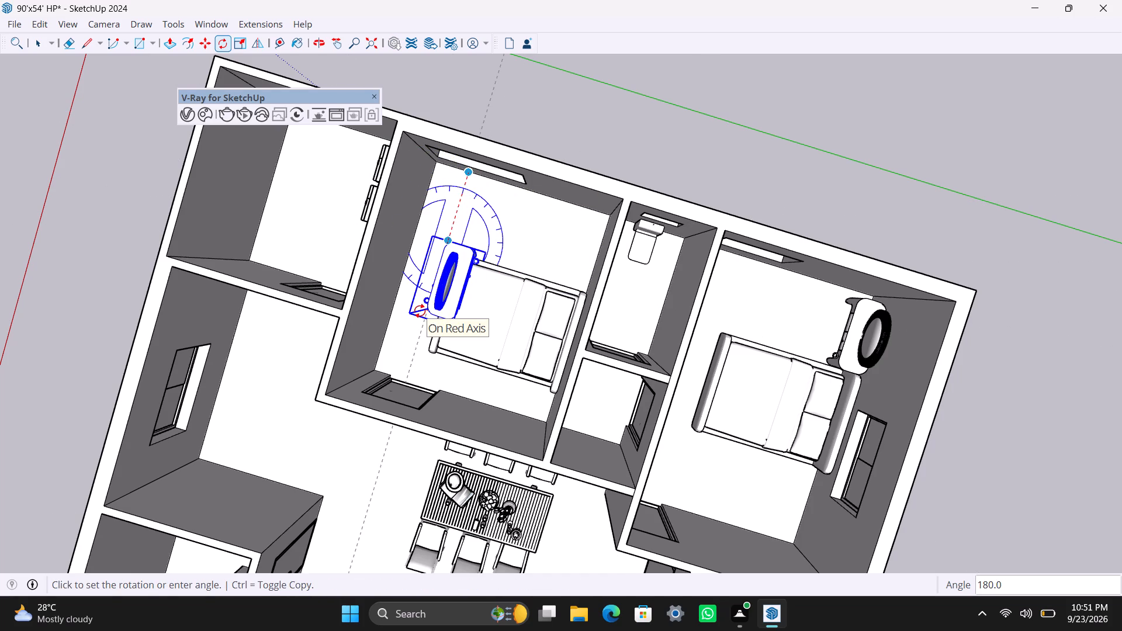
type("180")
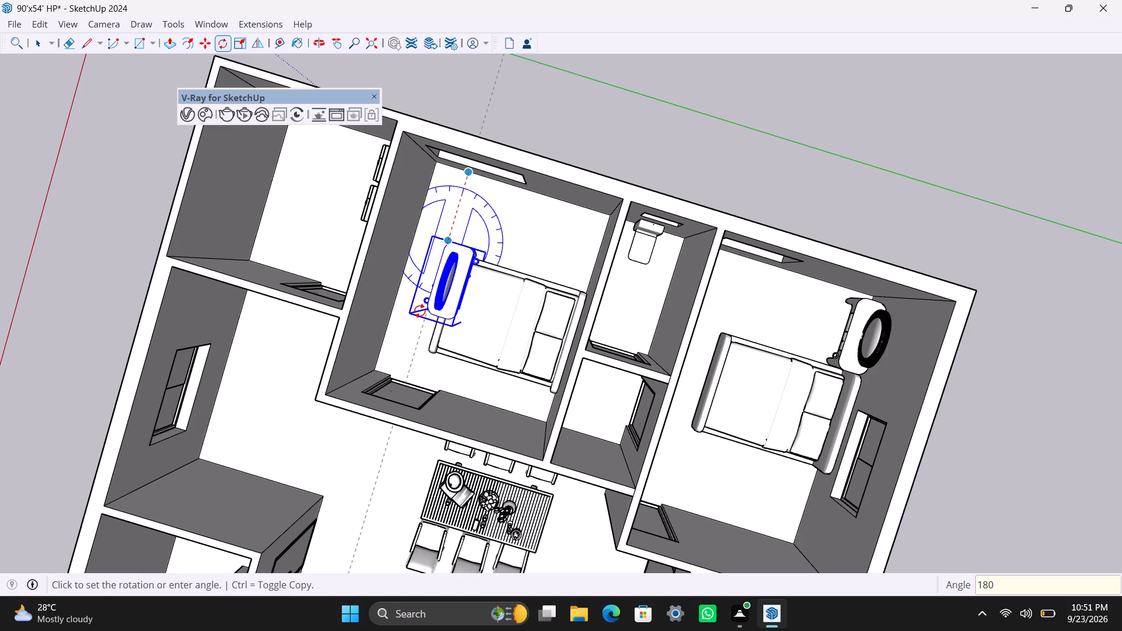
key("Return")
key("space")
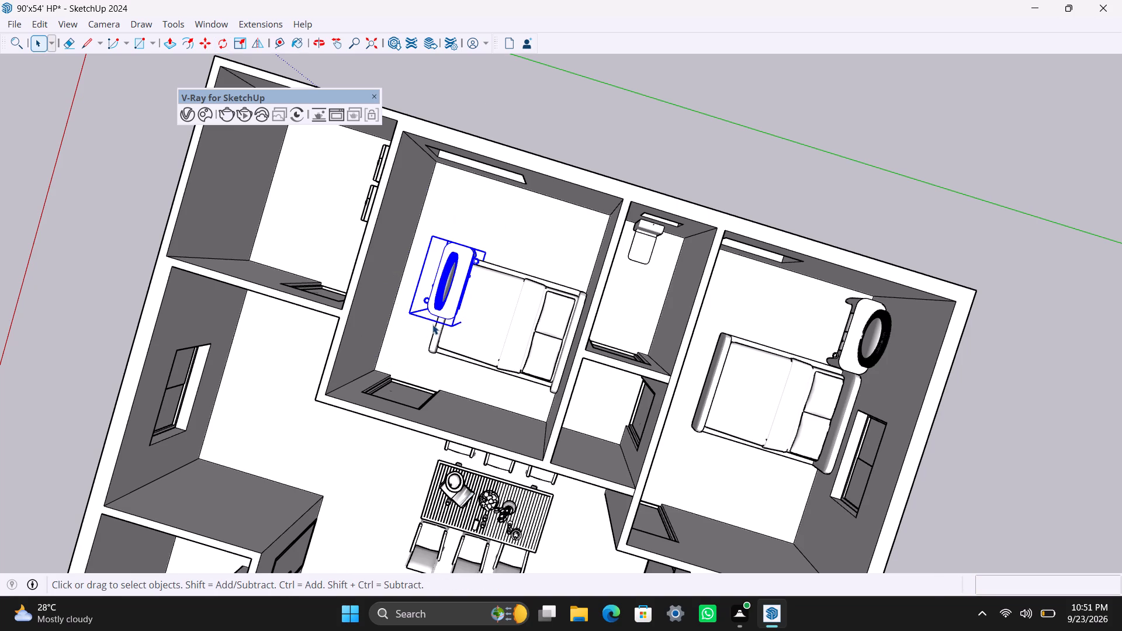
Move the rotated dressing table about 4' 6" back into the wall corner beside the window, clear of the bed.
key("m")
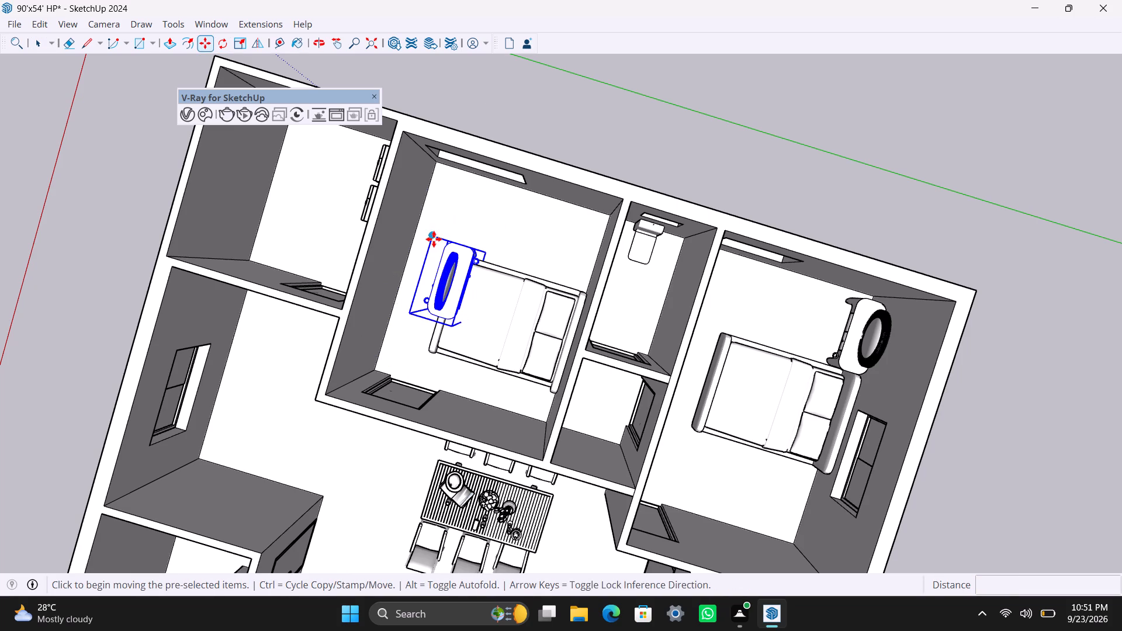
left_click(434, 239)
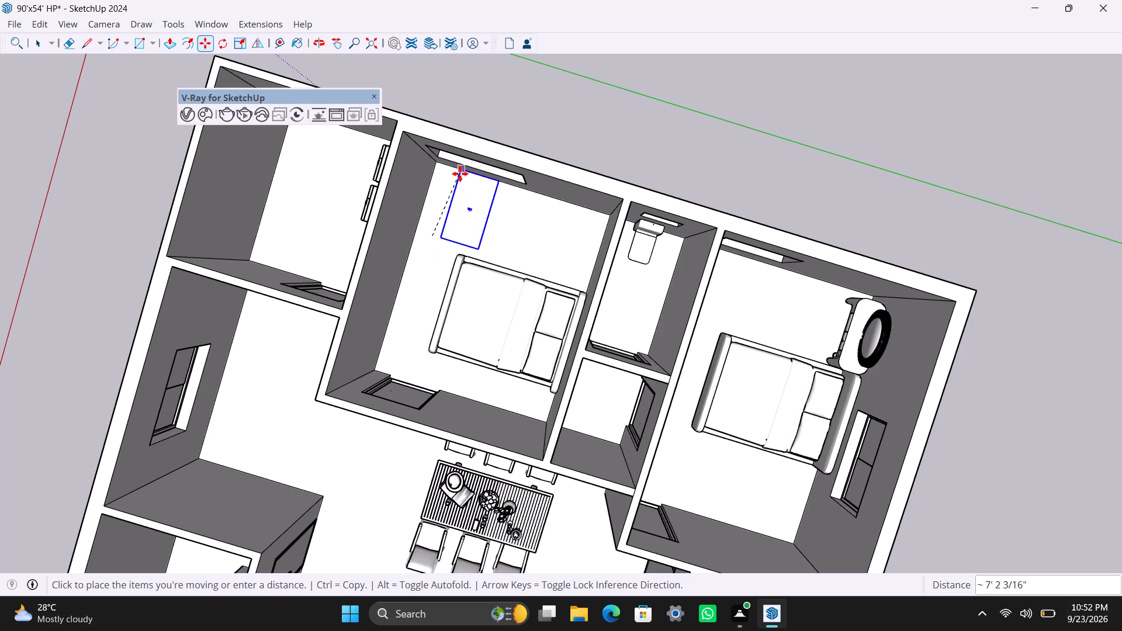
key("Escape")
left_click_drag(486, 248, 486, 232)
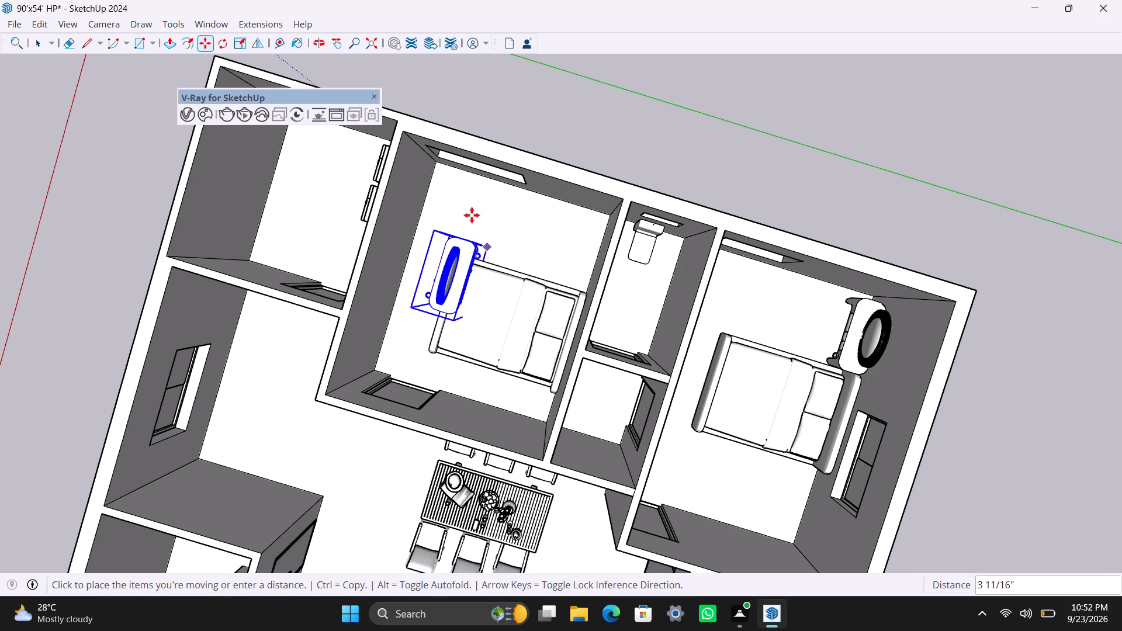
left_click(475, 177)
key("space")
left_click(561, 151)
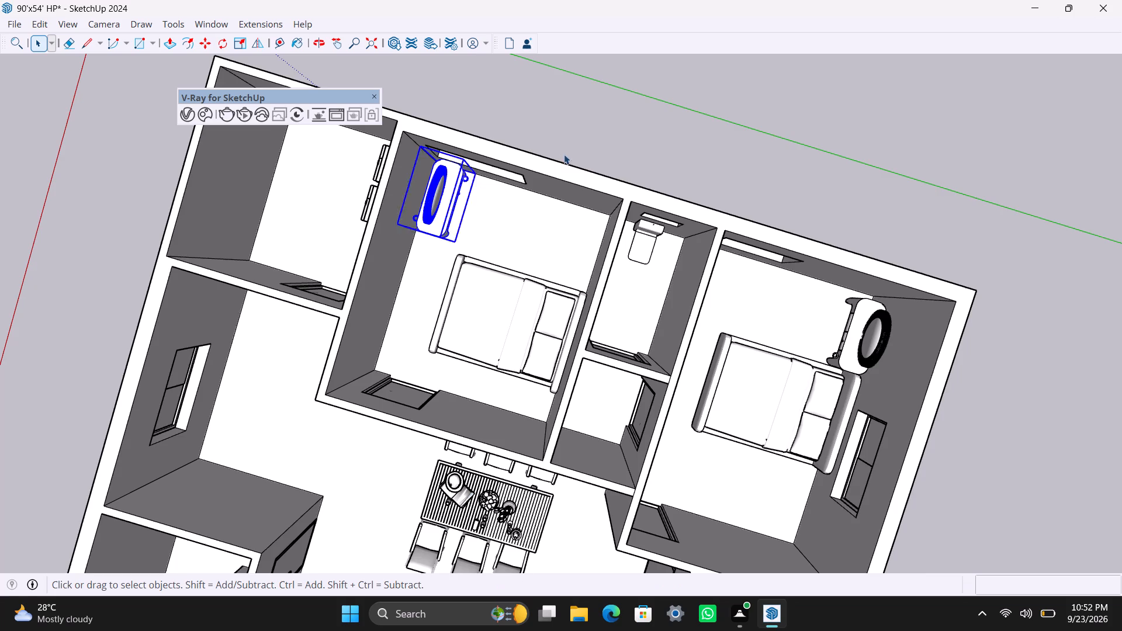
Examine the placement of the beds and dressing tables and the small rooms between bedrooms in the apartment with the six-chair dining set.
scroll(487, 202, "down", 4)
middle_click_drag(497, 210, 248, 90)
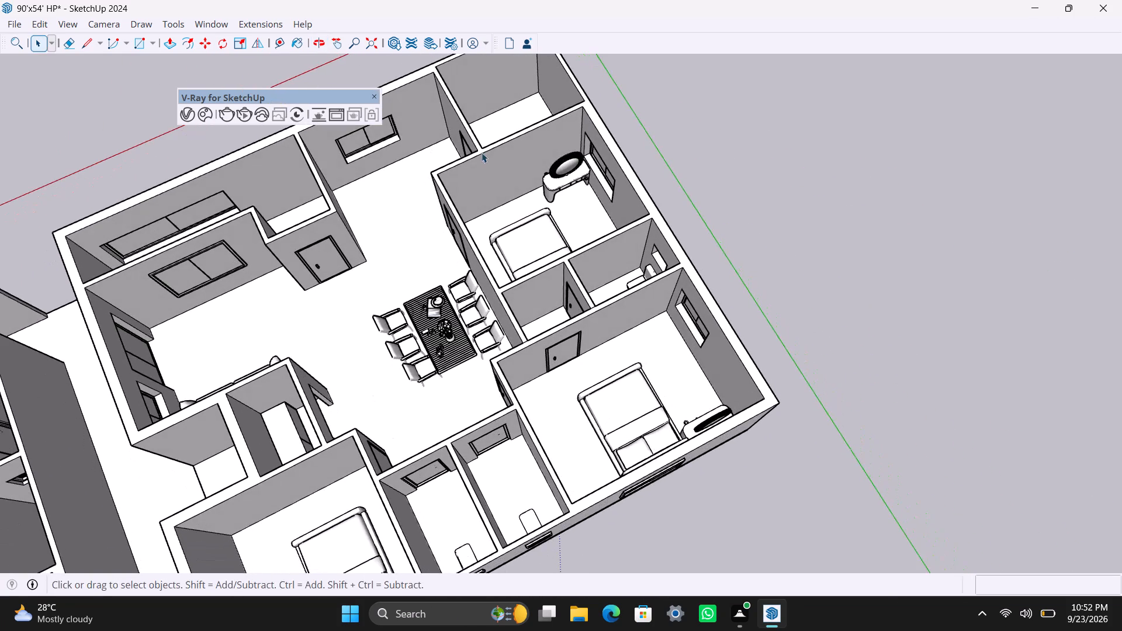
scroll(624, 195, "up", 5)
scroll(570, 192, "up", 2)
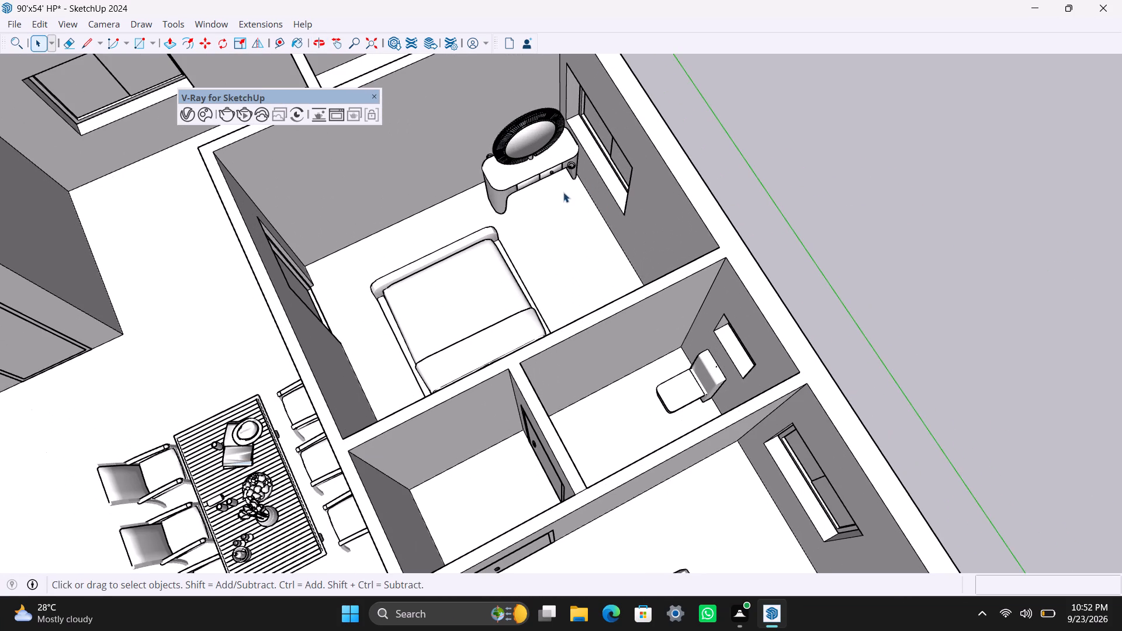
middle_click_drag(560, 192, 521, 171, "shift")
scroll(504, 212, "down", 4)
middle_click_drag(441, 250, 505, 266)
scroll(466, 276, "down", 4)
middle_click_drag(432, 301, 501, 247, "shift")
scroll(452, 367, "up", 7)
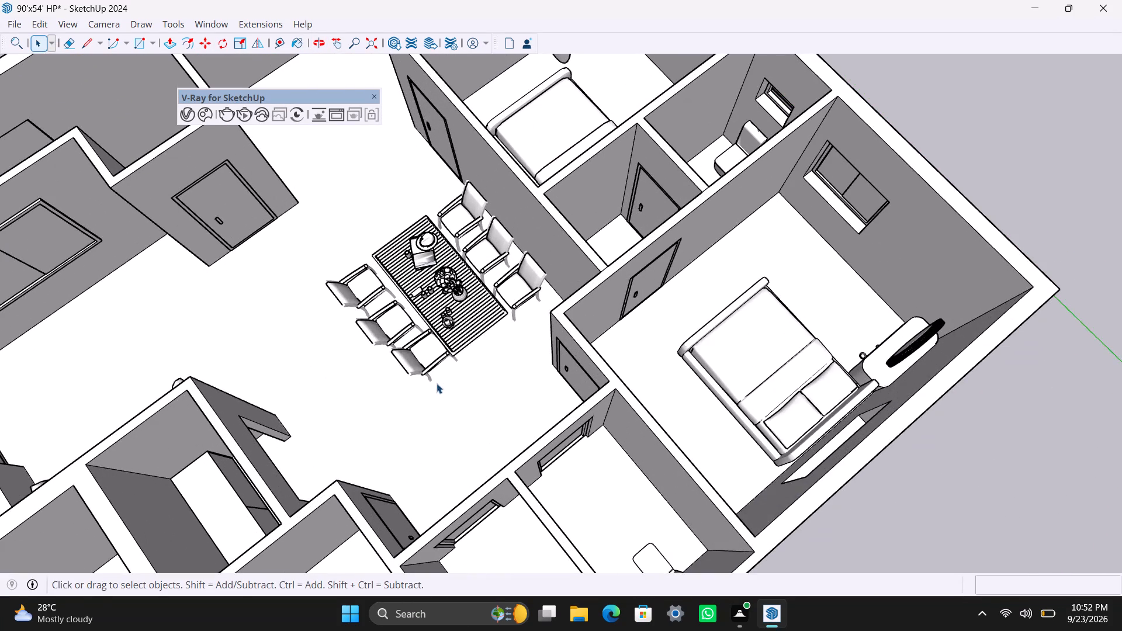
scroll(437, 377, "down", 14)
middle_click_drag(428, 349, 470, 357)
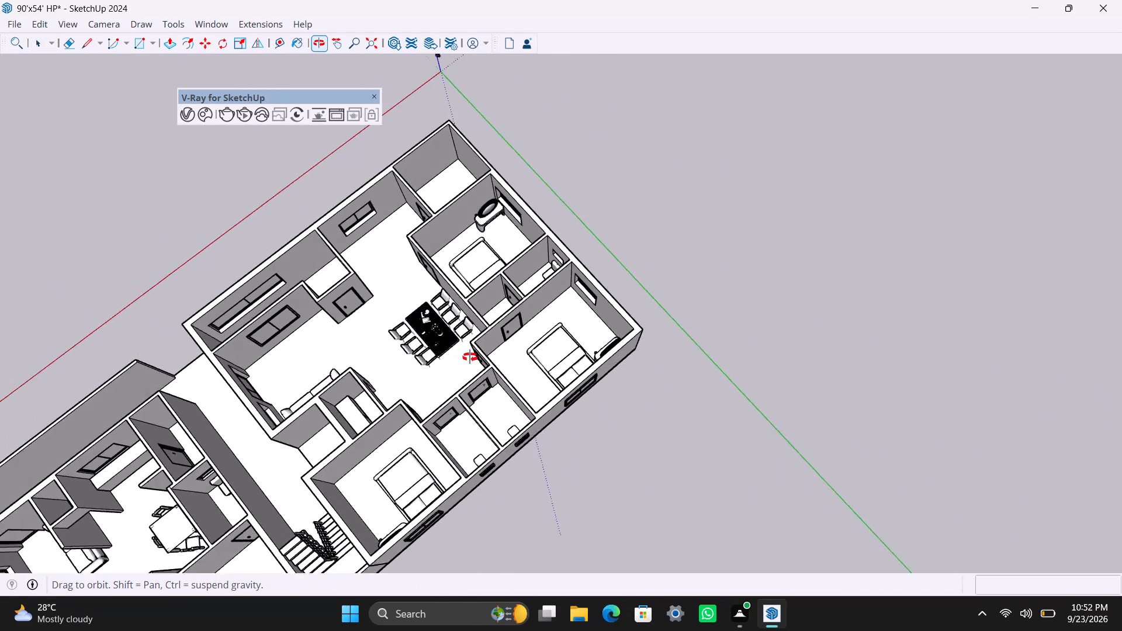
middle_click_drag(470, 357, 607, 345)
scroll(650, 297, "up", 9)
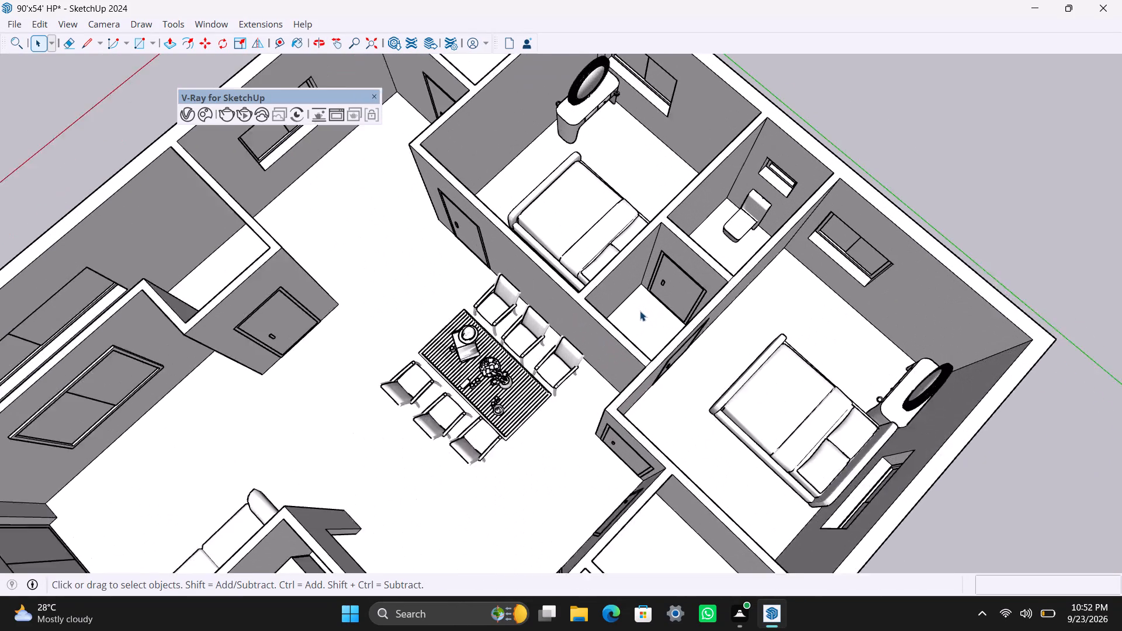
scroll(646, 315, "up", 1)
middle_click_drag(649, 317, 736, 398)
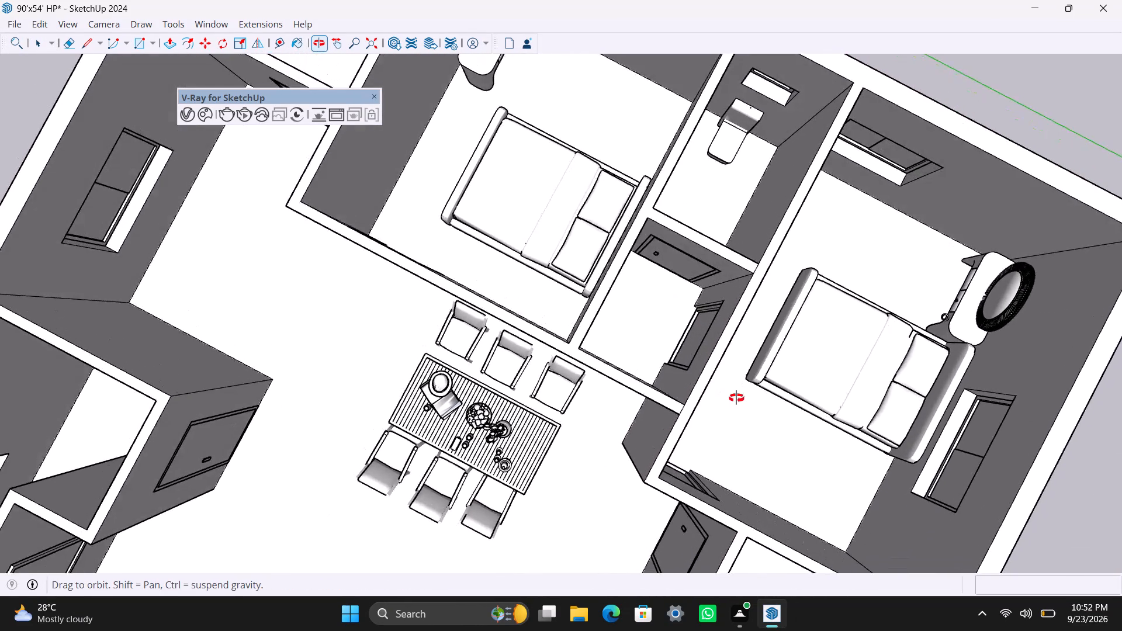
middle_click_drag(736, 398, 1, 342)
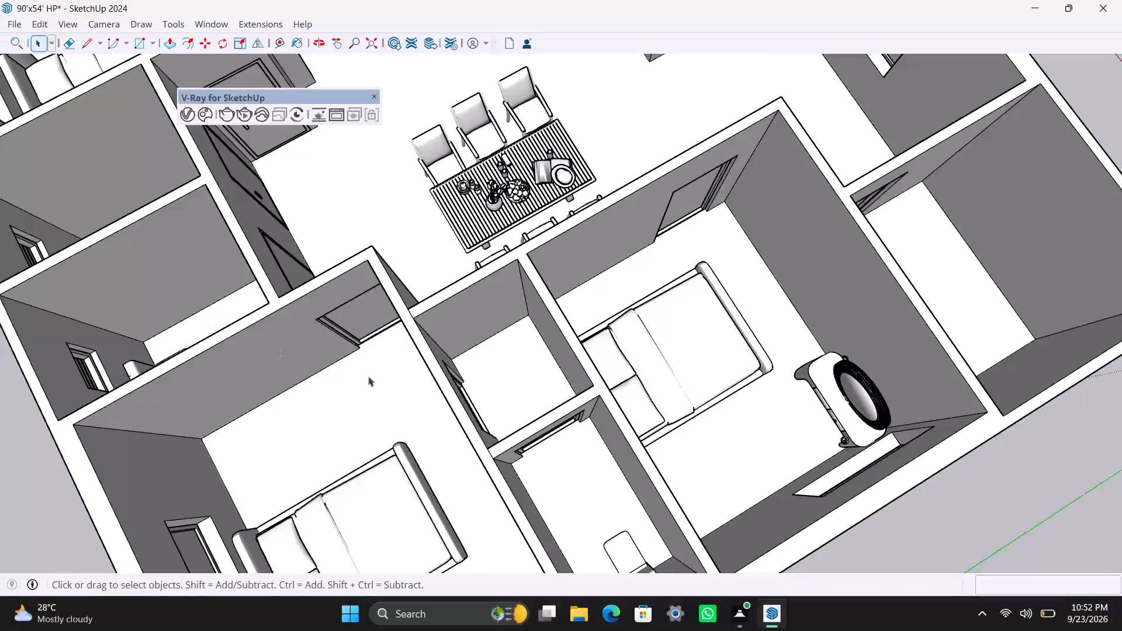
scroll(422, 380, "up", 3)
middle_click_drag(512, 358, 422, 304)
scroll(431, 307, "down", 4)
middle_click_drag(442, 313, 328, 295)
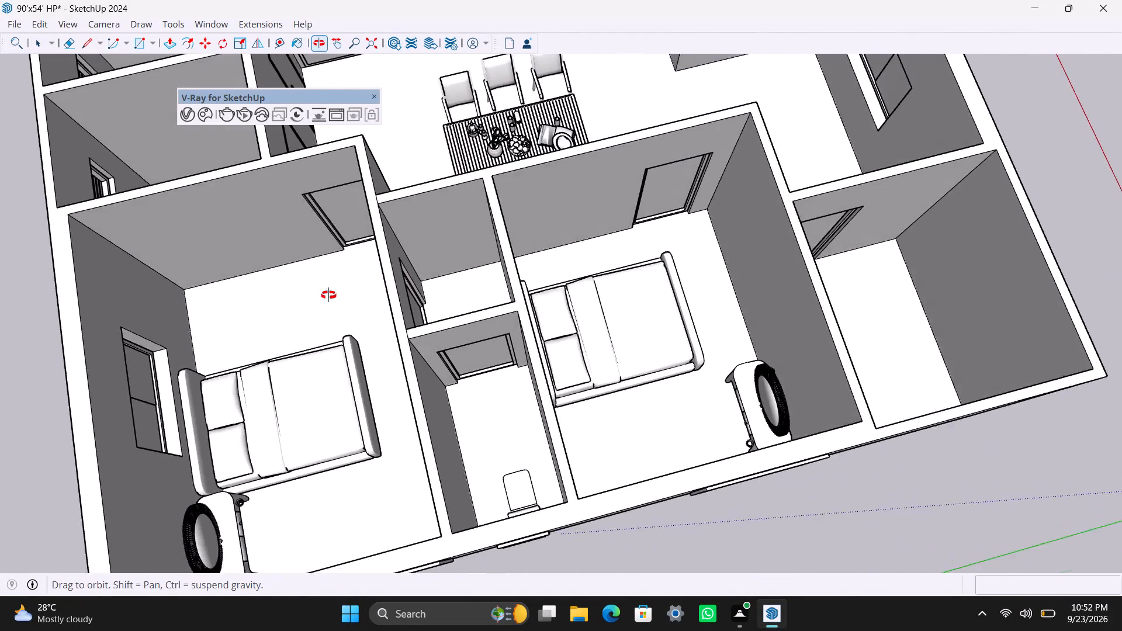
middle_click_drag(328, 295, 285, 294)
scroll(451, 258, "up", 7)
middle_click_drag(475, 273, 545, 333, "shift")
scroll(535, 306, "up", 1)
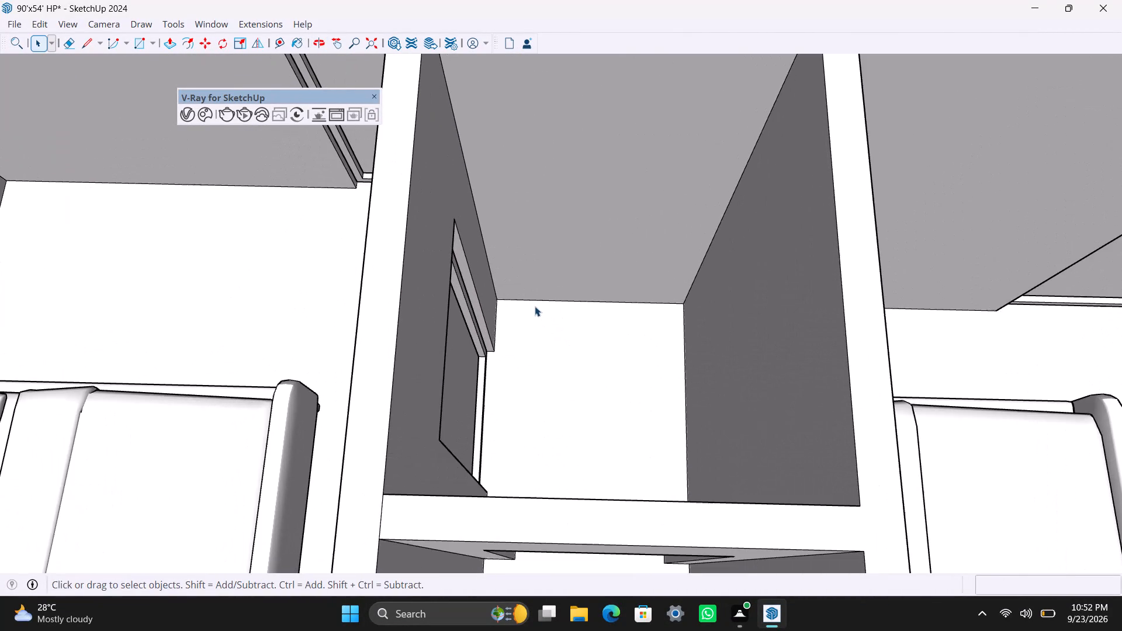
middle_click_drag(532, 313, 529, 322)
scroll(528, 308, "down", 3)
middle_click_drag(519, 308, 503, 341, "shift")
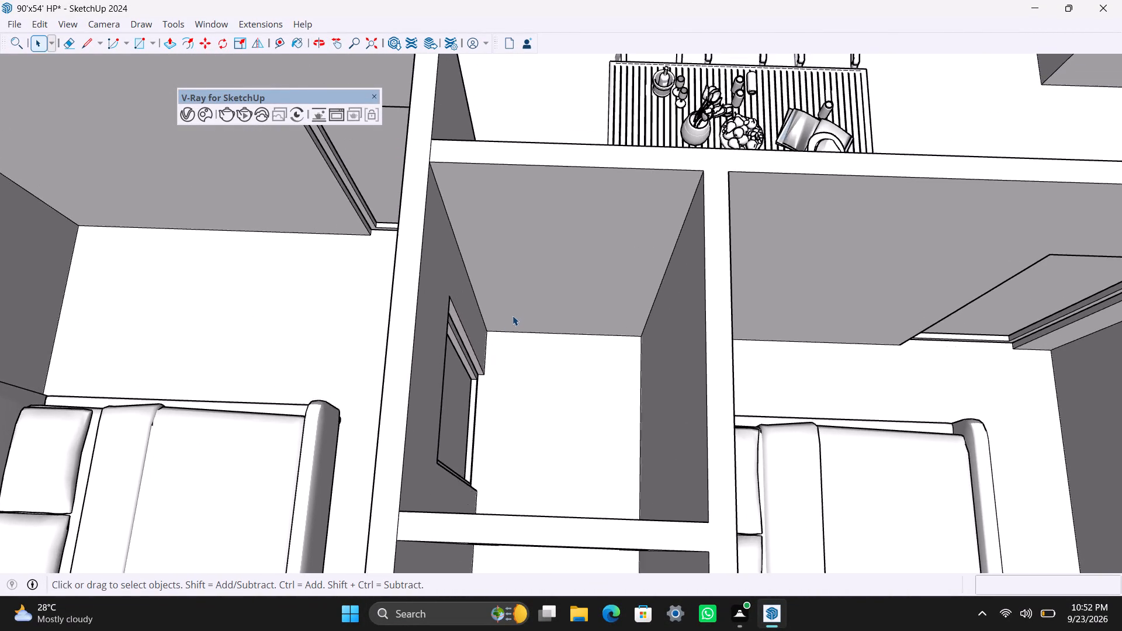
scroll(514, 312, "down", 17)
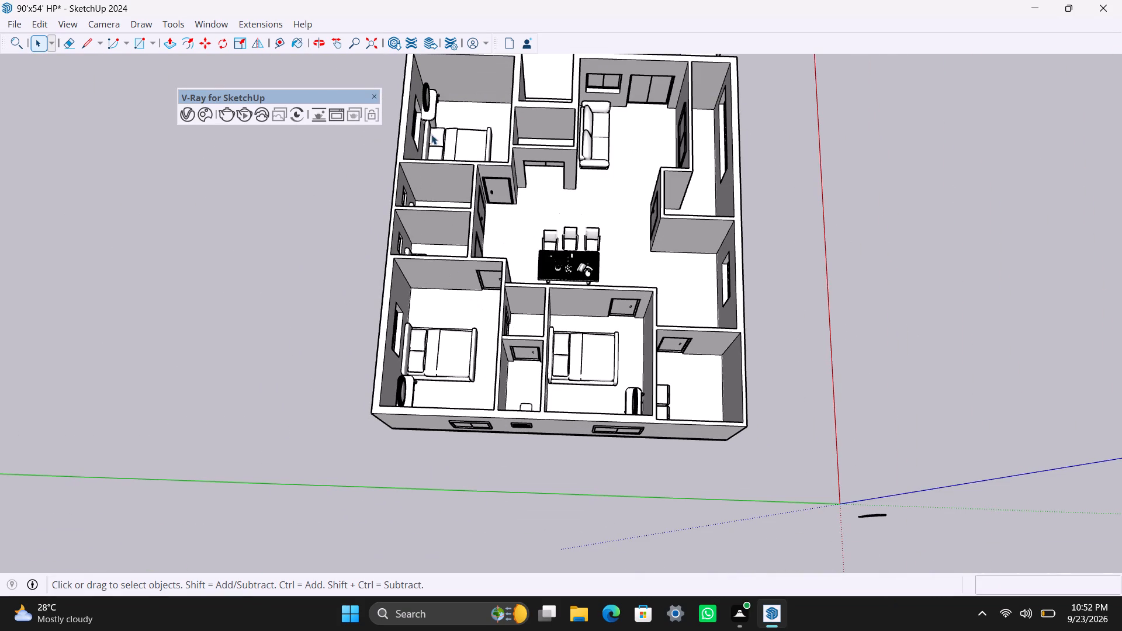
scroll(439, 108, "down", 2)
middle_click_drag(455, 137, 480, 218)
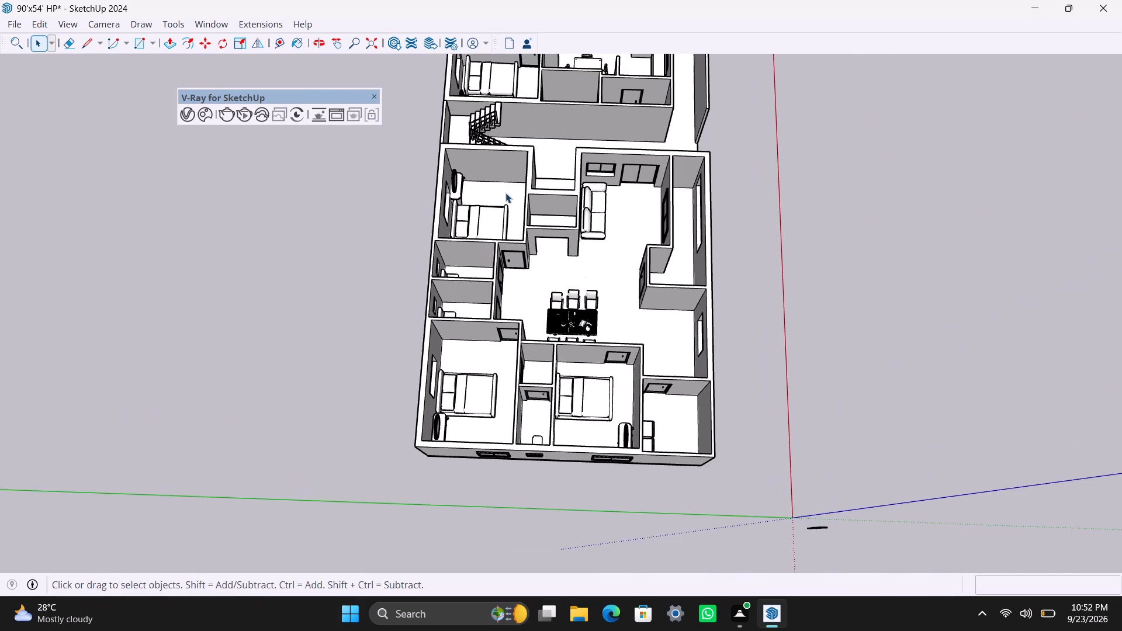
scroll(507, 191, "up", 4)
middle_click_drag(500, 192, 642, 203)
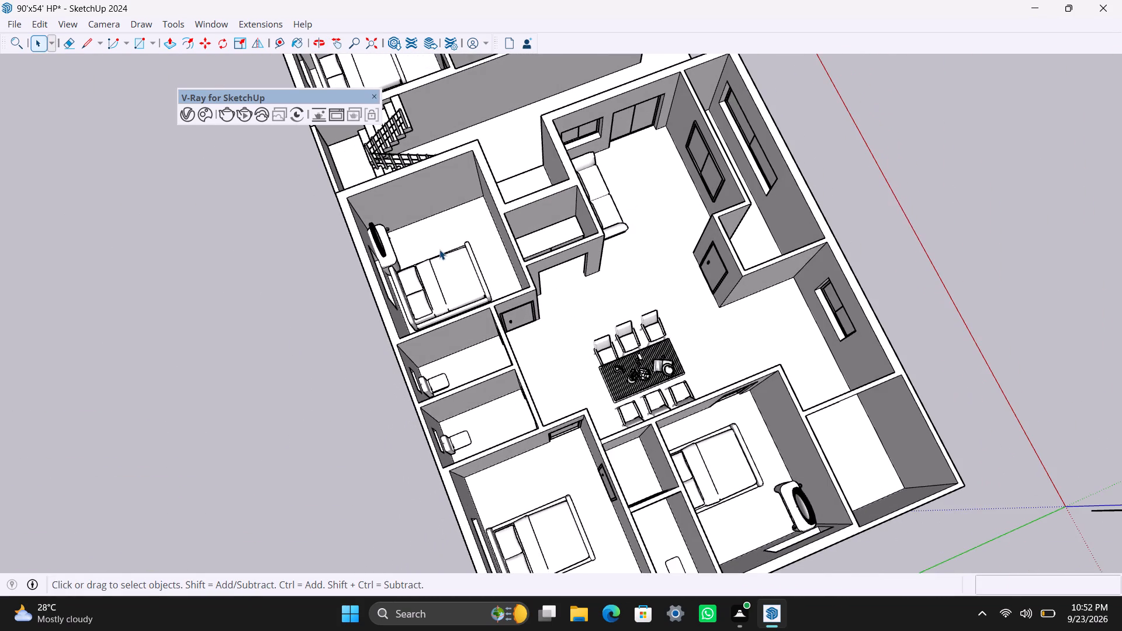
Examine the bedroom beside the staircase, including its bed, its dressing table and the free floor area along the staircase-side wall.
scroll(430, 262, "up", 3)
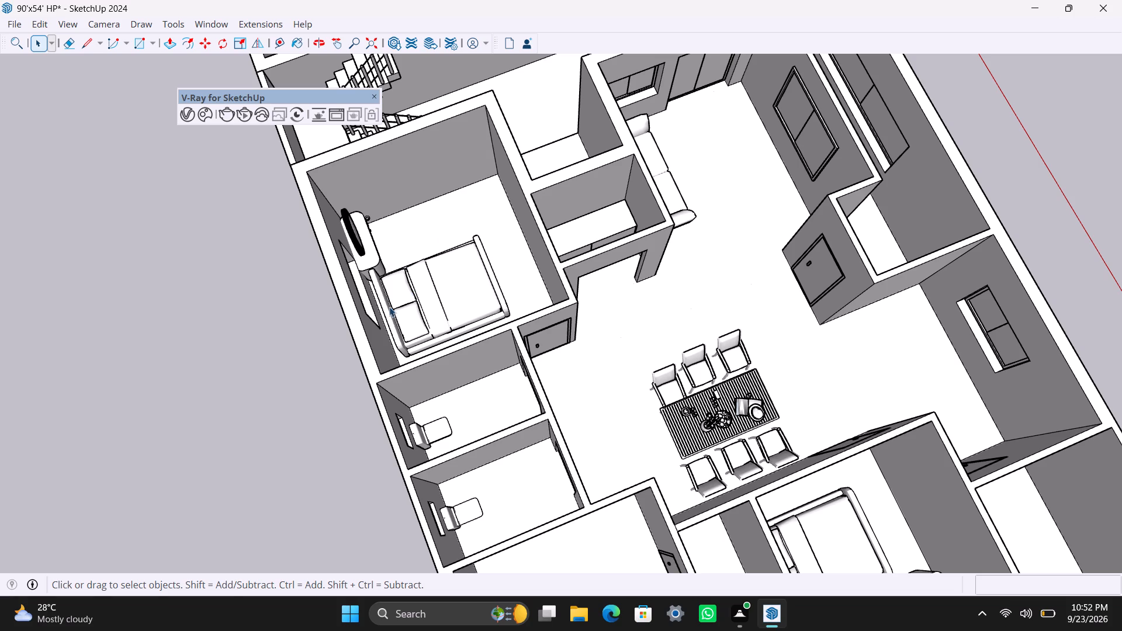
middle_click_drag(398, 335, 460, 435)
scroll(445, 375, "up", 2)
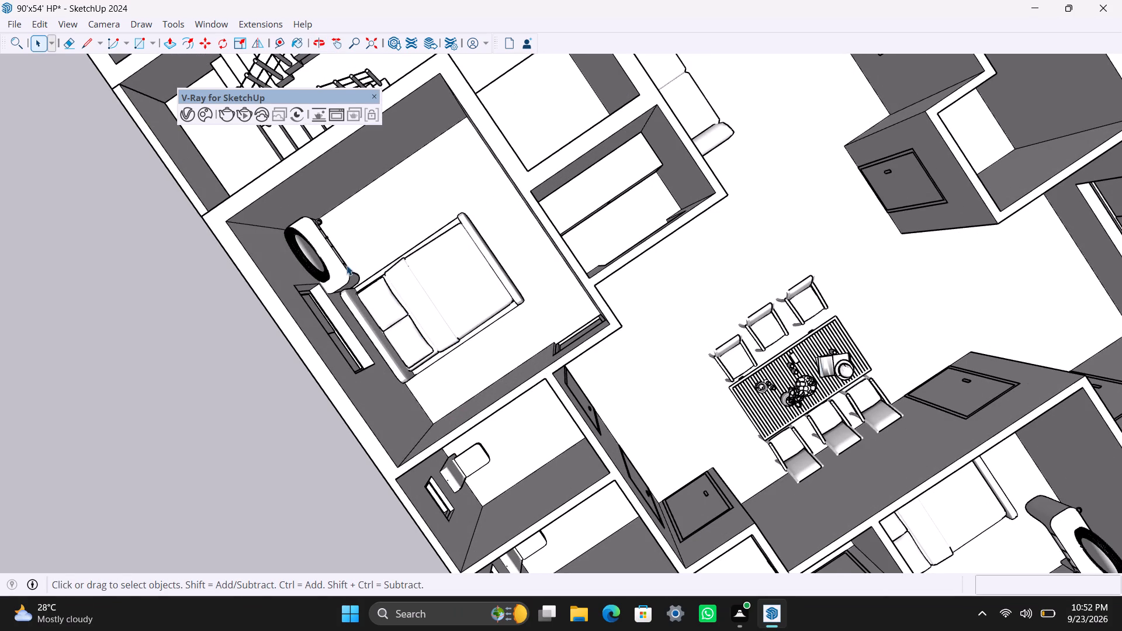
scroll(359, 213, "down", 2)
middle_click_drag(359, 213, 304, 137)
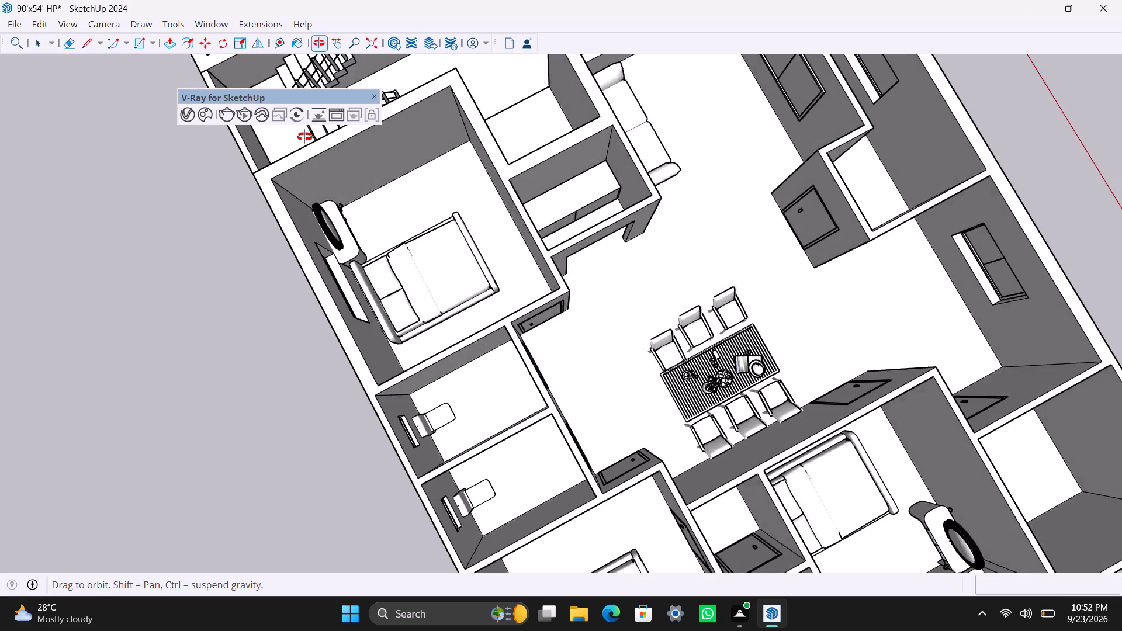
middle_click_drag(304, 137, 304, 136)
scroll(381, 195, "up", 1)
scroll(387, 238, "down", 3)
middle_click_drag(386, 241, 283, 193)
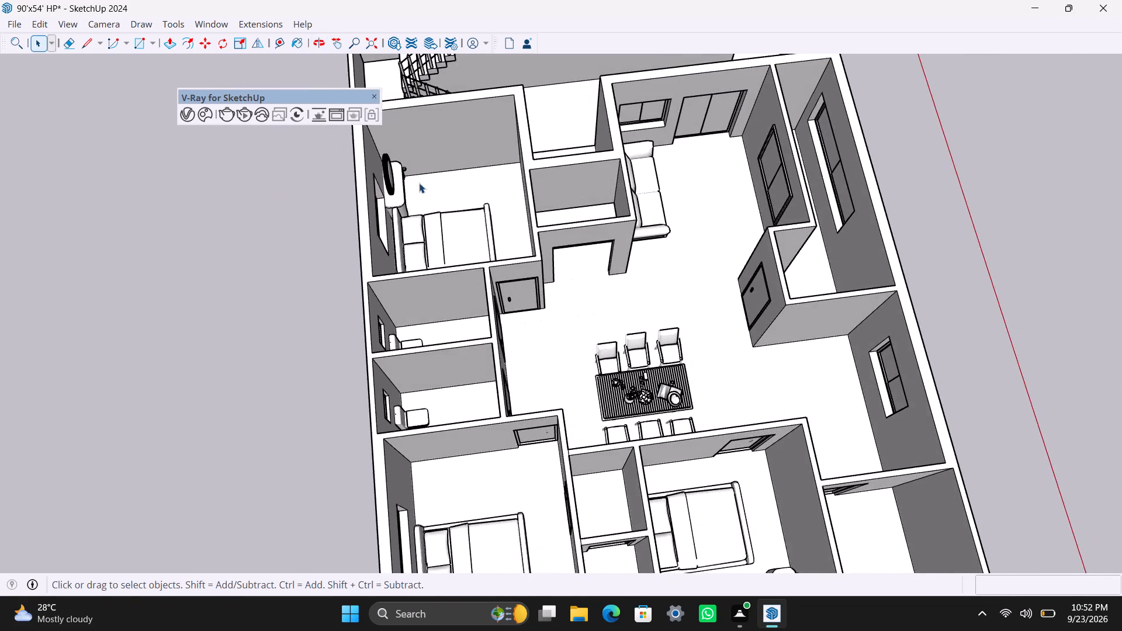
scroll(418, 183, "up", 3)
middle_click_drag(487, 207, 466, 197, "shift")
scroll(466, 195, "down", 3)
middle_click_drag(477, 202, 413, 180)
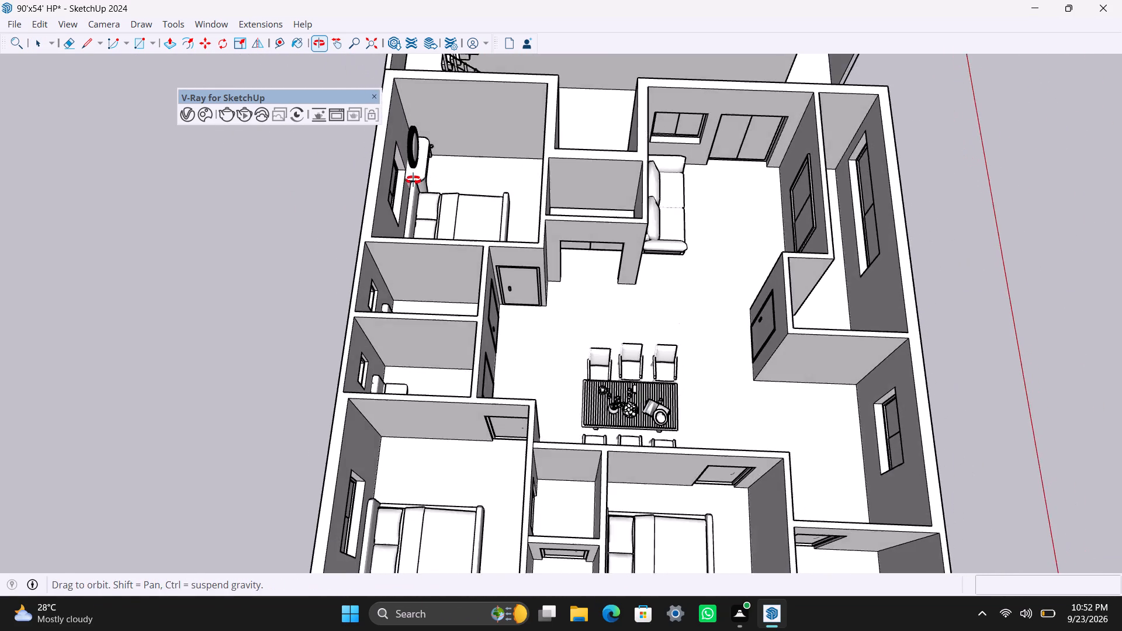
middle_click_drag(413, 180, 412, 179)
scroll(466, 168, "down", 2)
middle_click_drag(475, 172, 527, 319, "shift")
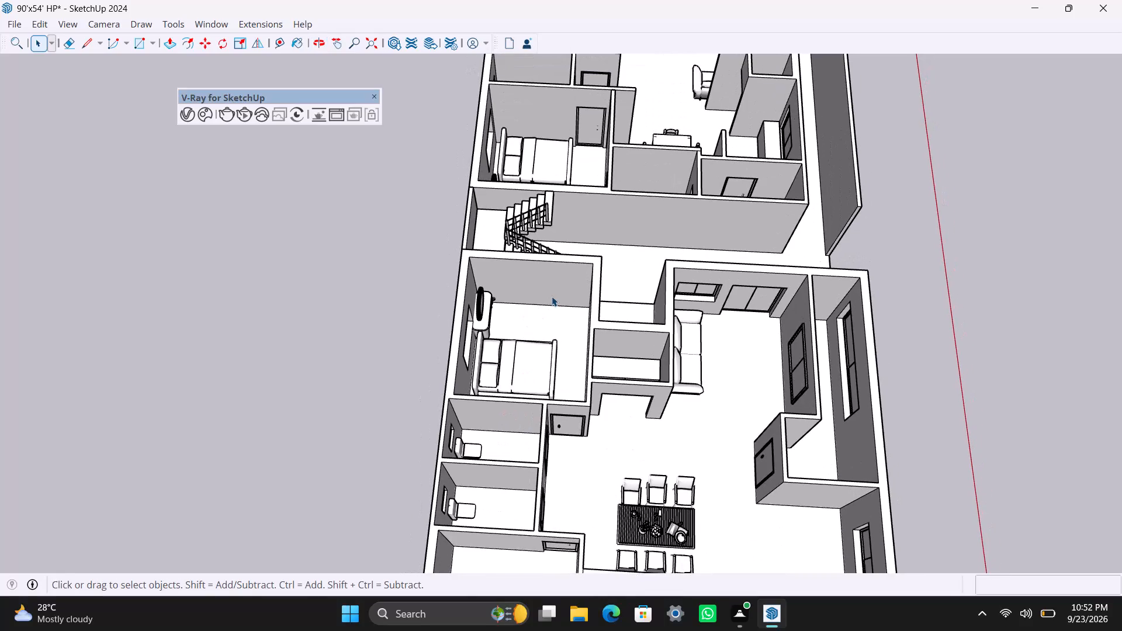
Draw a rectangle about 6' 8" by 10' on the bedroom's staircase-side wall, ending at the corner away from the dressing table, and group it.
scroll(553, 299, "up", 3)
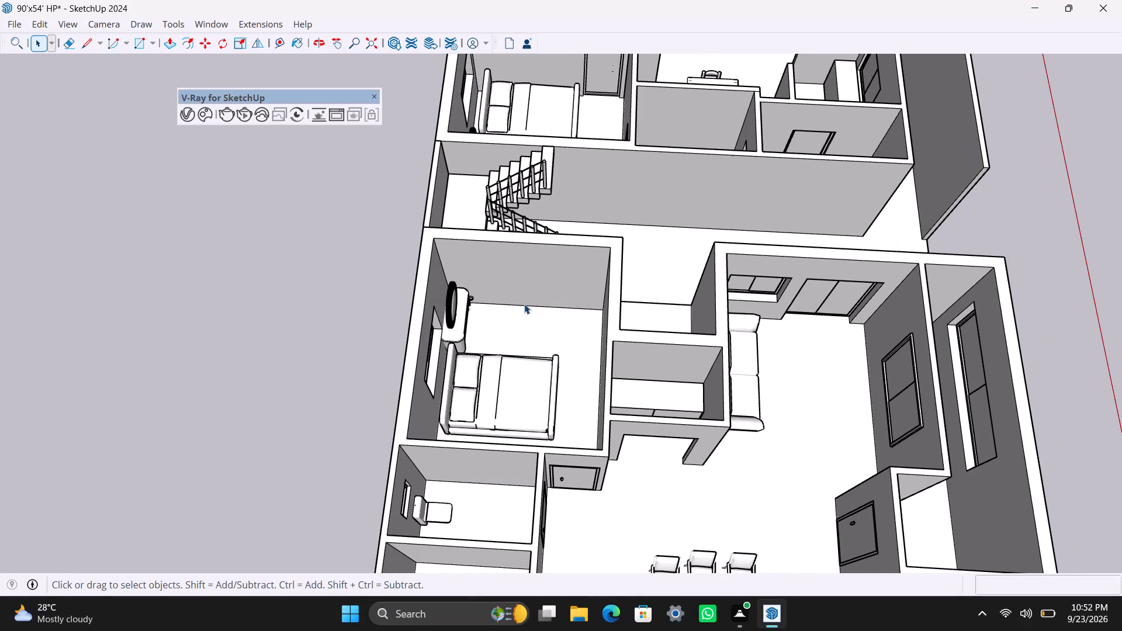
key("r")
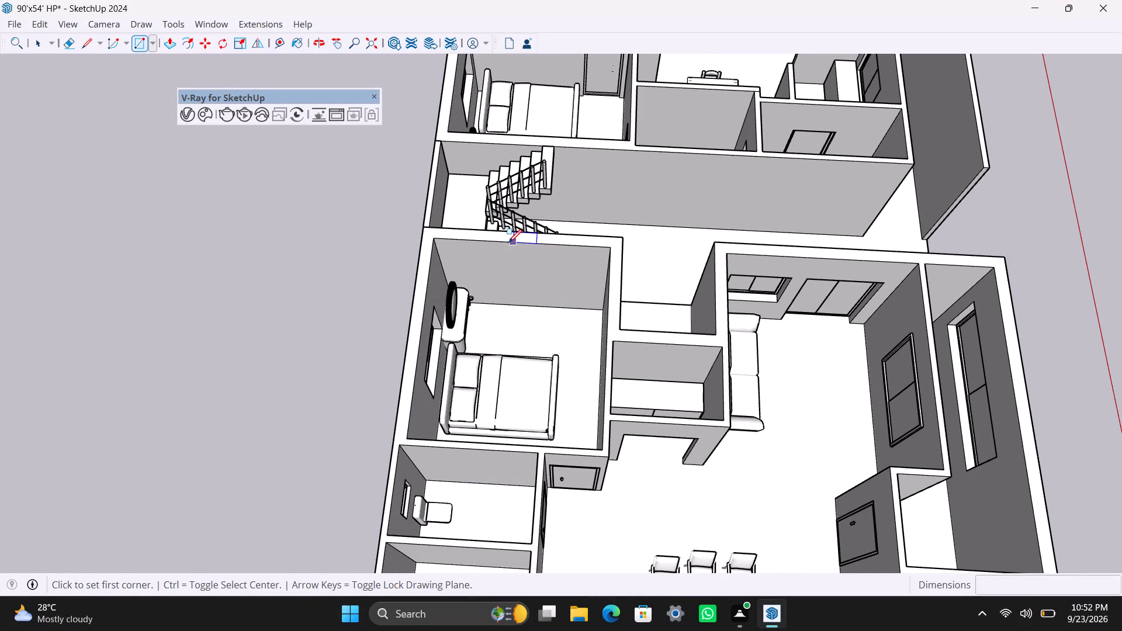
left_click(504, 243)
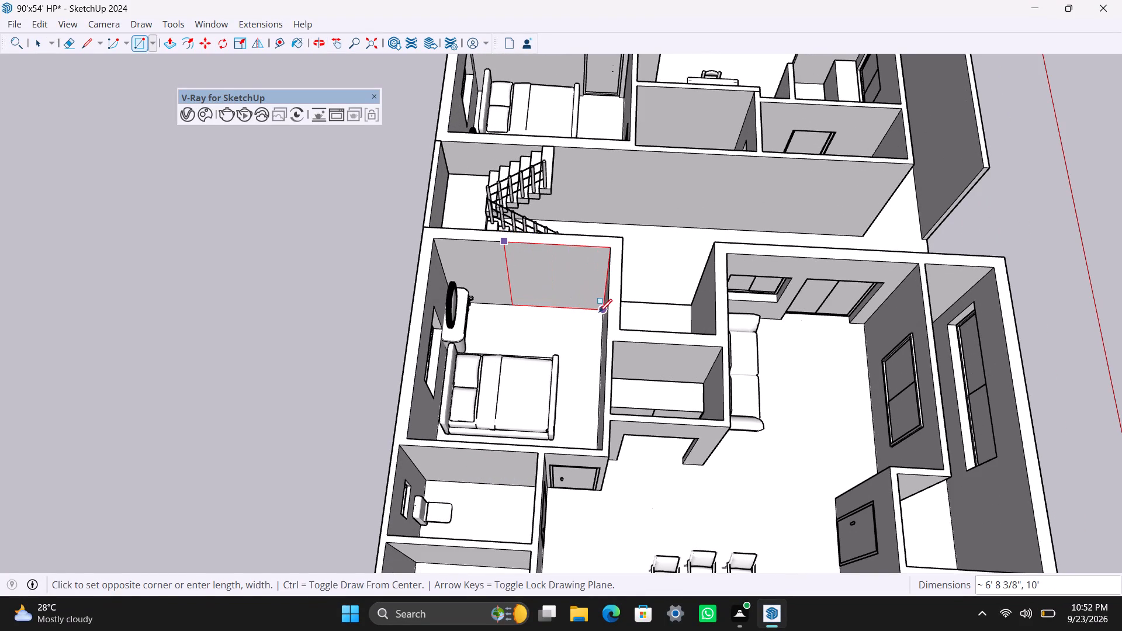
left_click(600, 312)
key("space")
double_click(552, 292)
right_click(552, 292)
left_click_drag(633, 435, 629, 429)
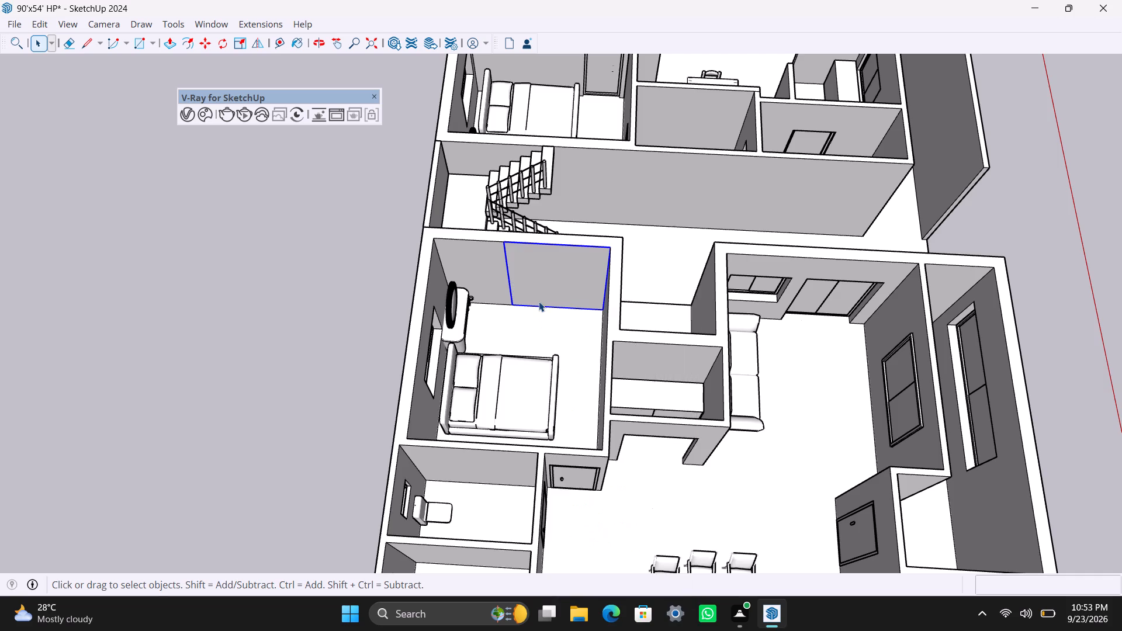
Inside the group, extrude the wall rectangle 2' into the bedroom to form a wardrobe box.
triple_click(536, 291)
key("p")
left_click_drag(536, 290, 540, 307)
type("2'")
key("Return")
key("space")
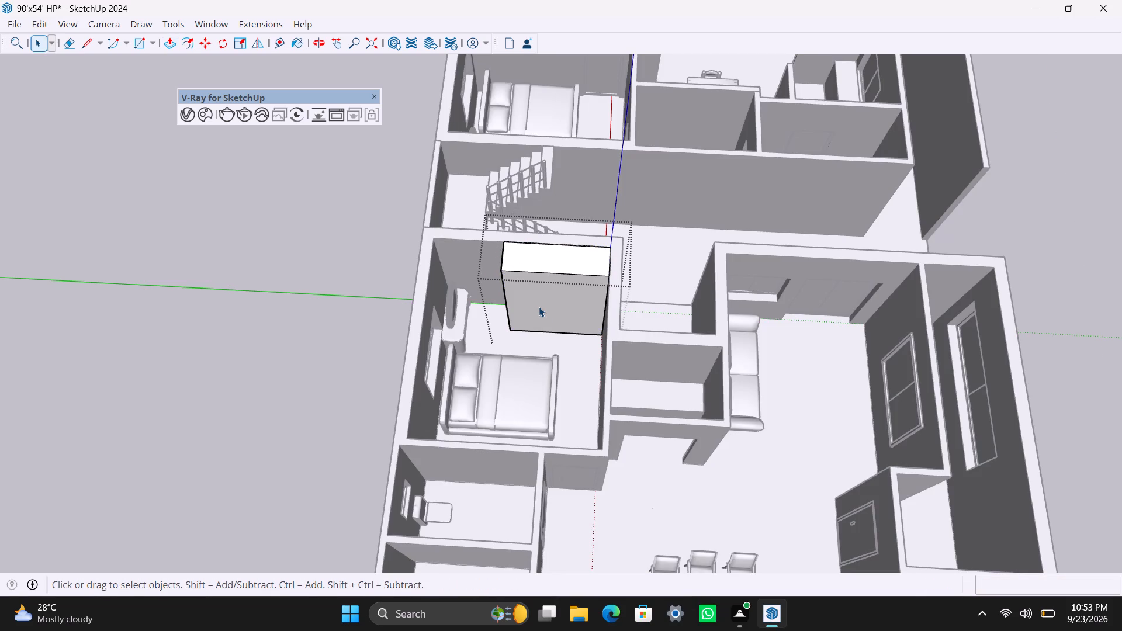
Offset the outline of the wardrobe box's front face inward by 2.5 mm.
left_click(548, 306)
key("f")
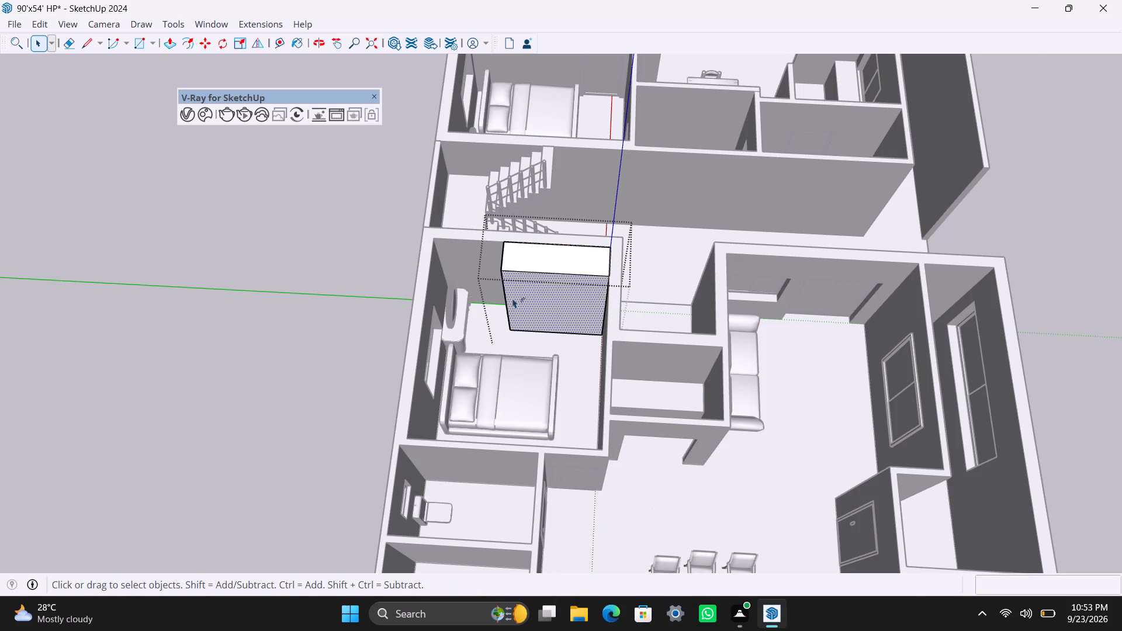
left_click(508, 292)
type("2.5")
key("BackSpace")
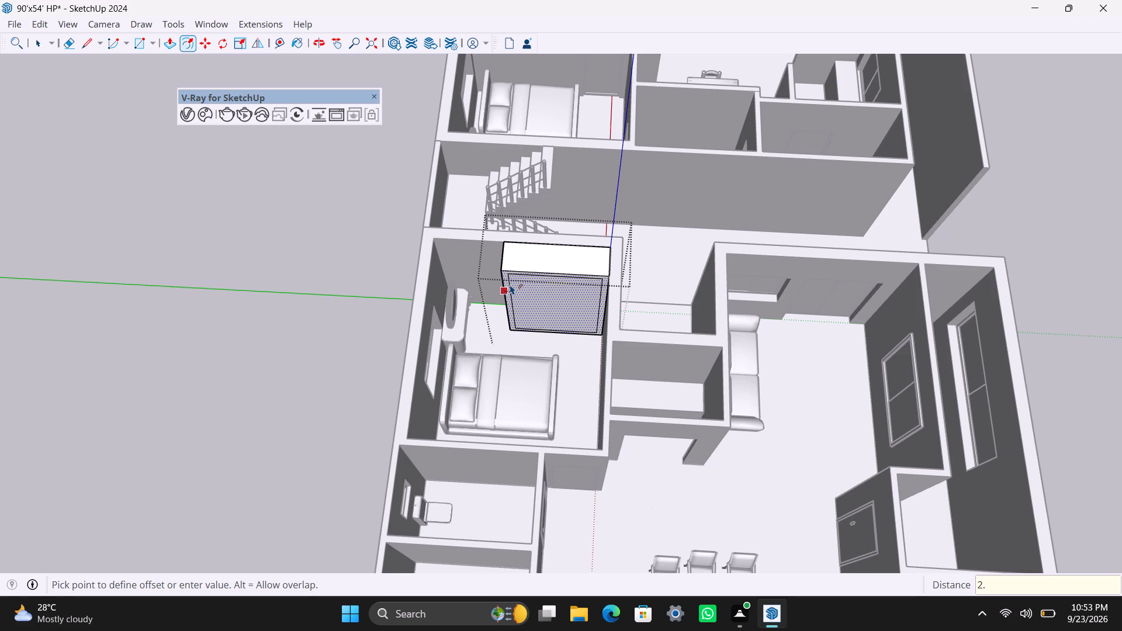
type("mm")
key("BackSpace")
key("BackSpace")
type("5mm")
key("Return")
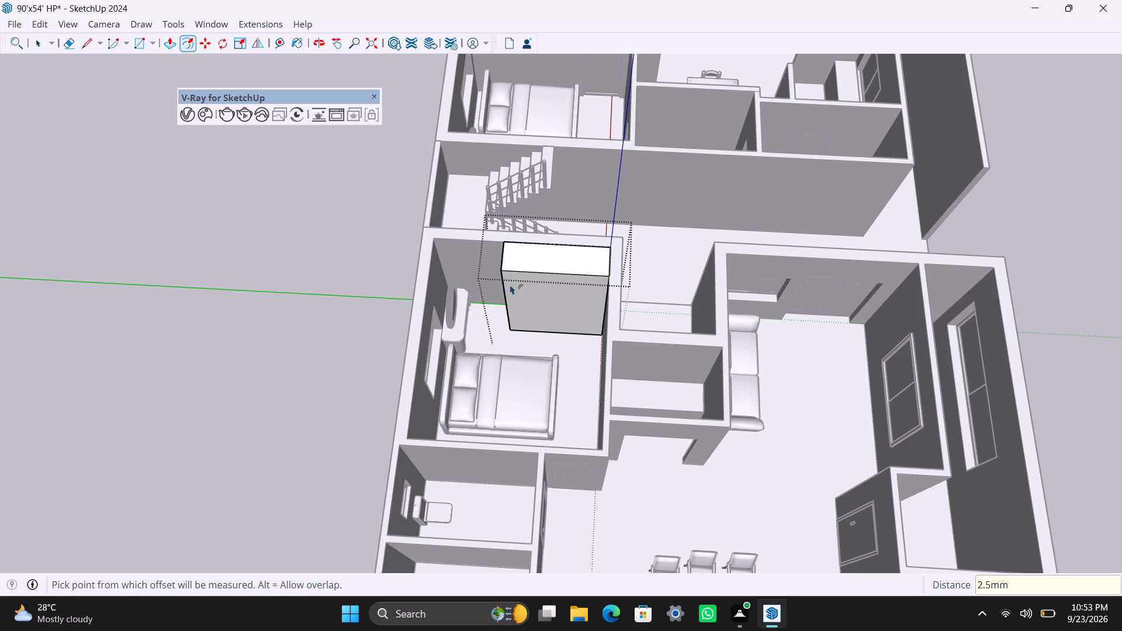
Offset the front face's inner outline inward by a further 18 mm.
left_click(512, 286)
type("18mm")
key("Return")
key("space")
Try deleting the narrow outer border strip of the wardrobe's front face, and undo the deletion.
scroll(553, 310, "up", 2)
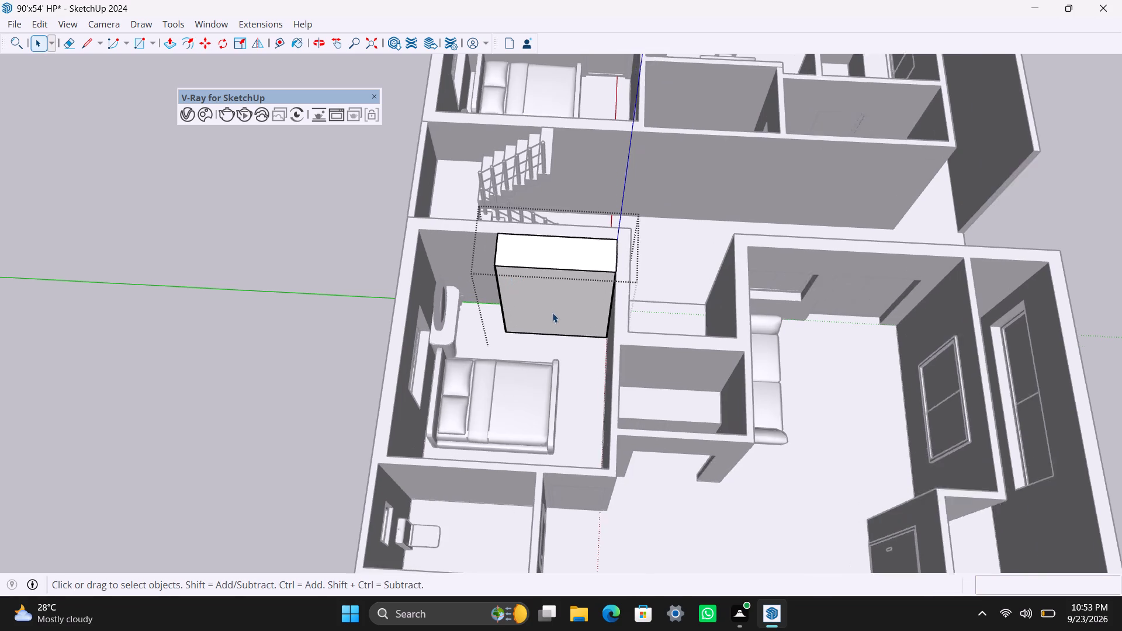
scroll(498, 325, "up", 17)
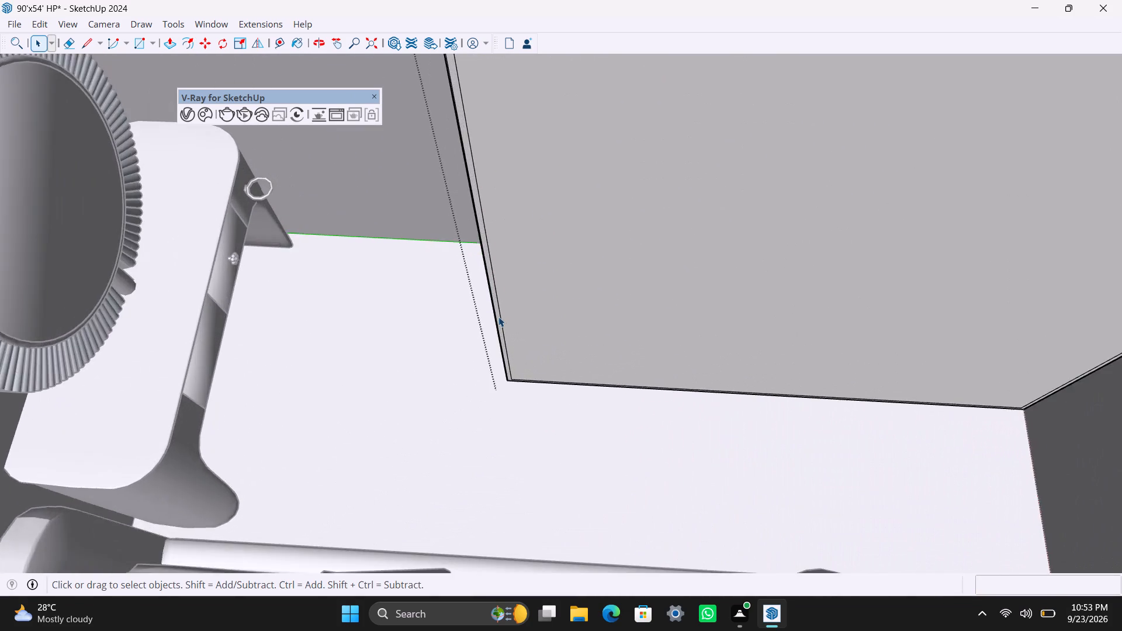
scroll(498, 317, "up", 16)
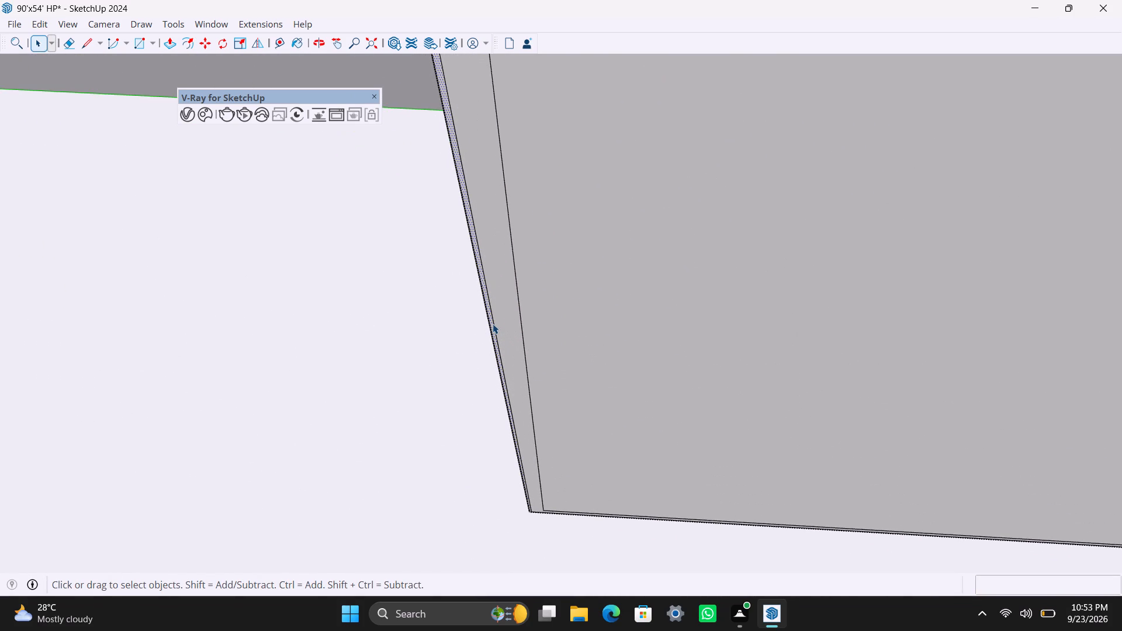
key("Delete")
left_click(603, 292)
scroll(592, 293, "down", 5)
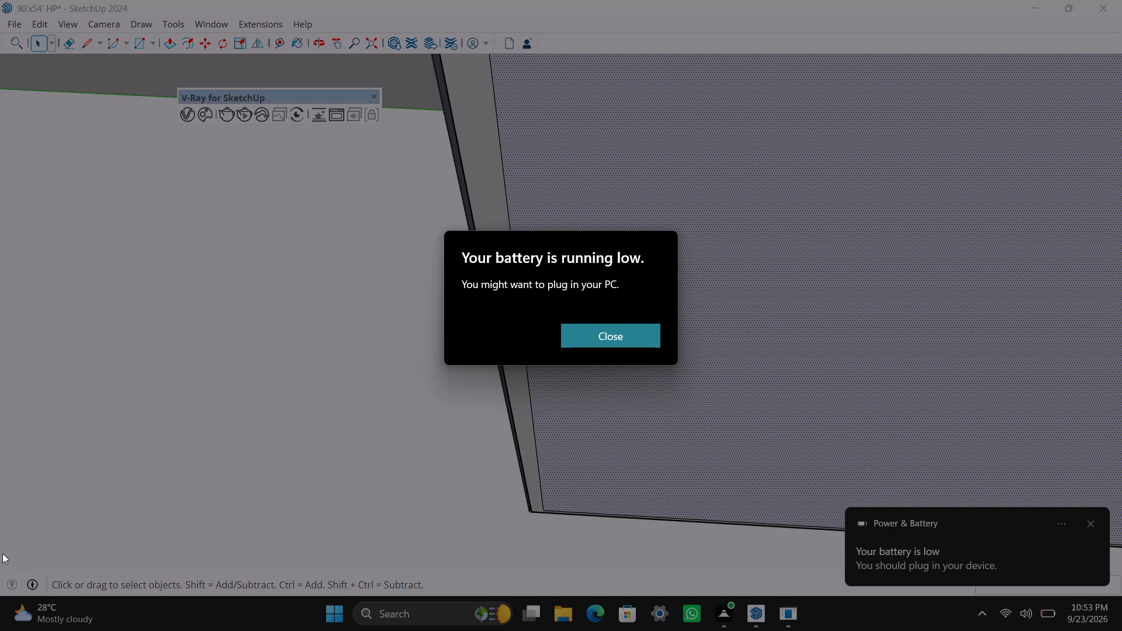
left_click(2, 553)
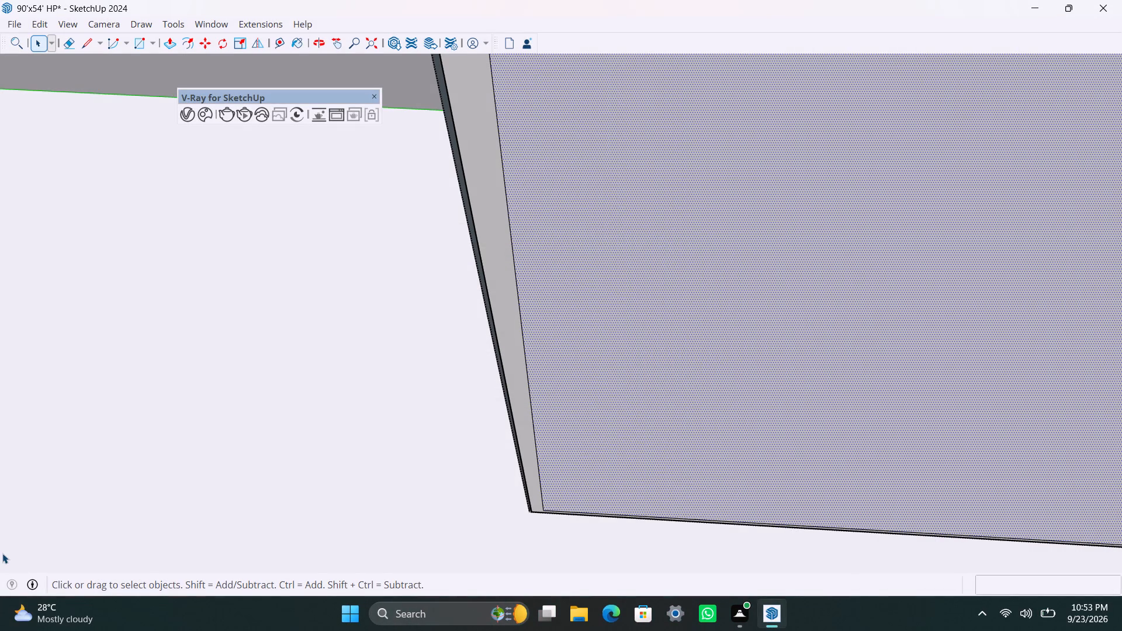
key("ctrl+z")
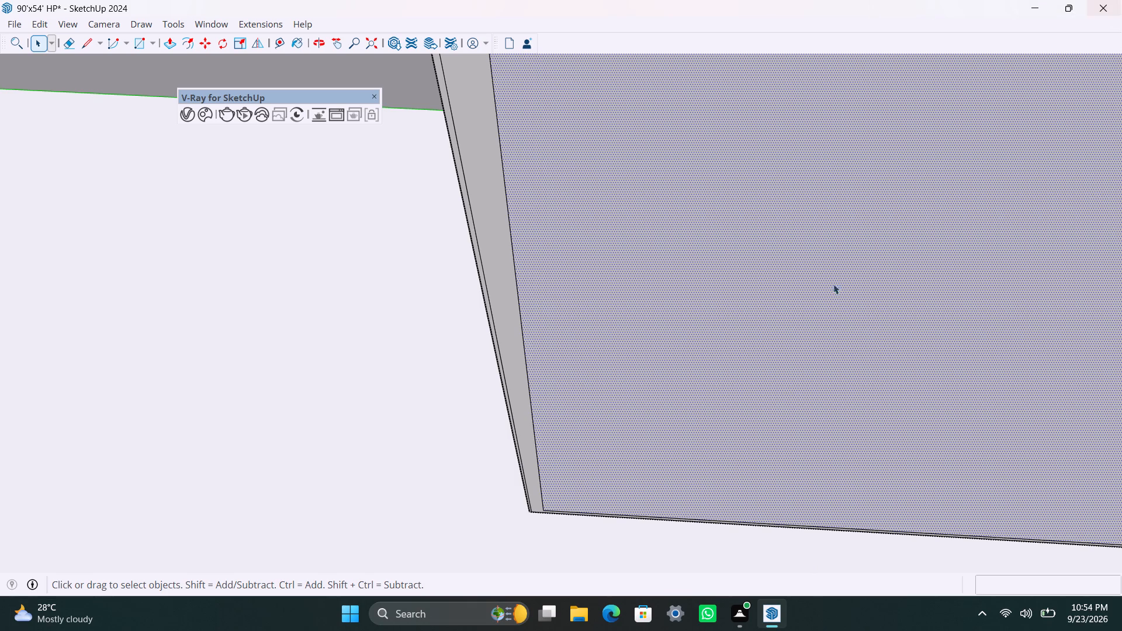
Delete the narrow 2.5 mm outer border strip around the wardrobe's front face.
scroll(819, 346, "down", 9)
scroll(642, 460, "down", 9)
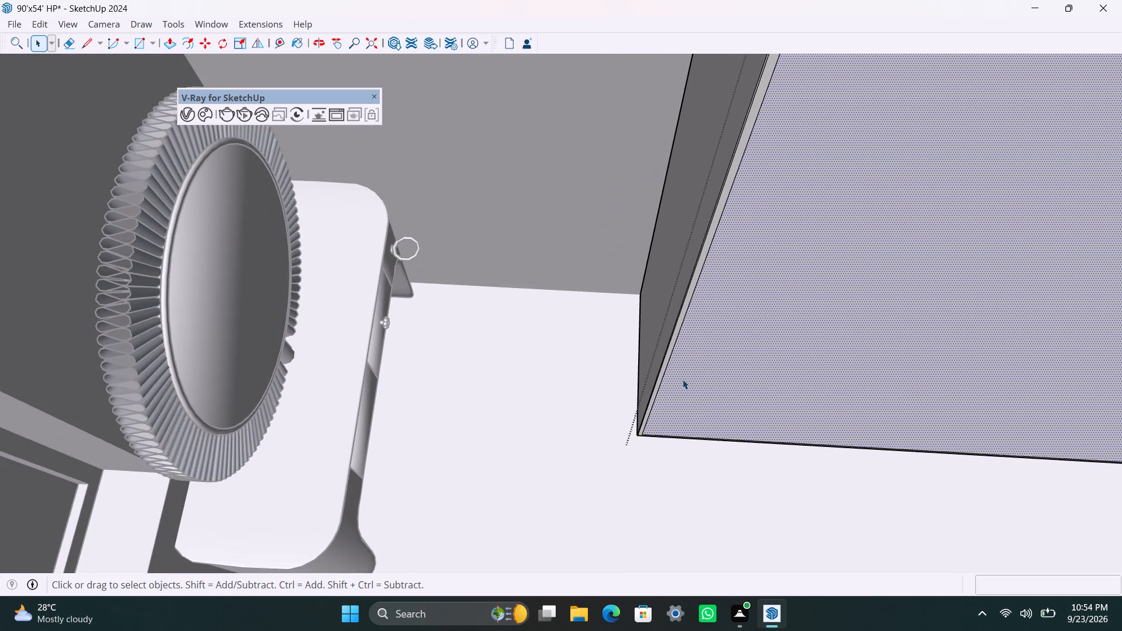
middle_click_drag(686, 379, 501, 370, "shift")
scroll(499, 413, "up", 11)
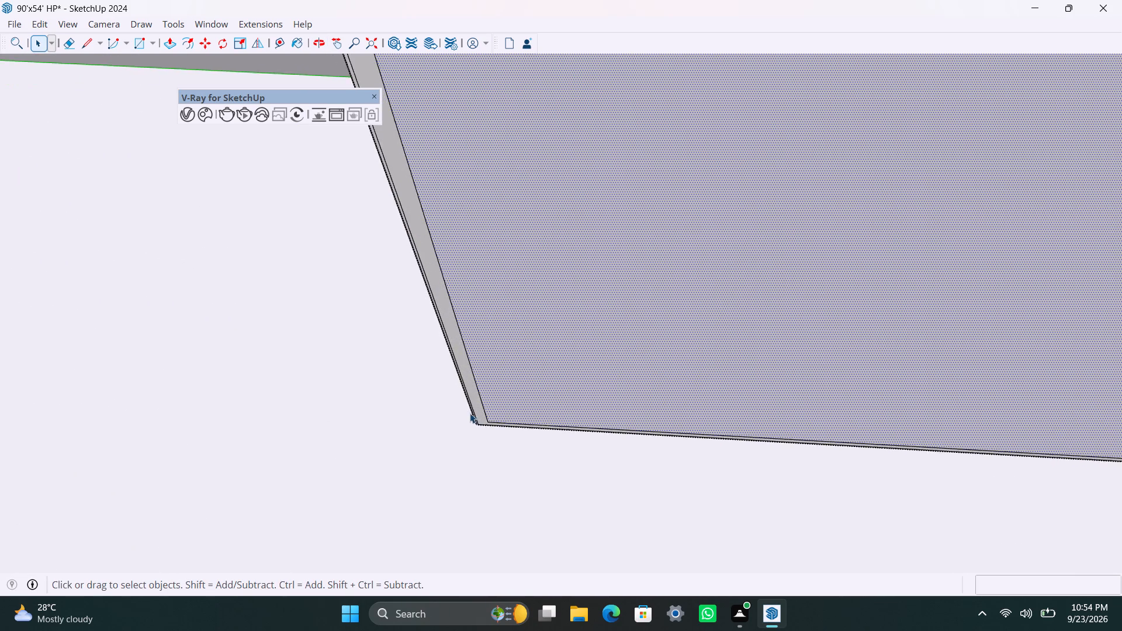
scroll(470, 413, "up", 16)
left_click(476, 389)
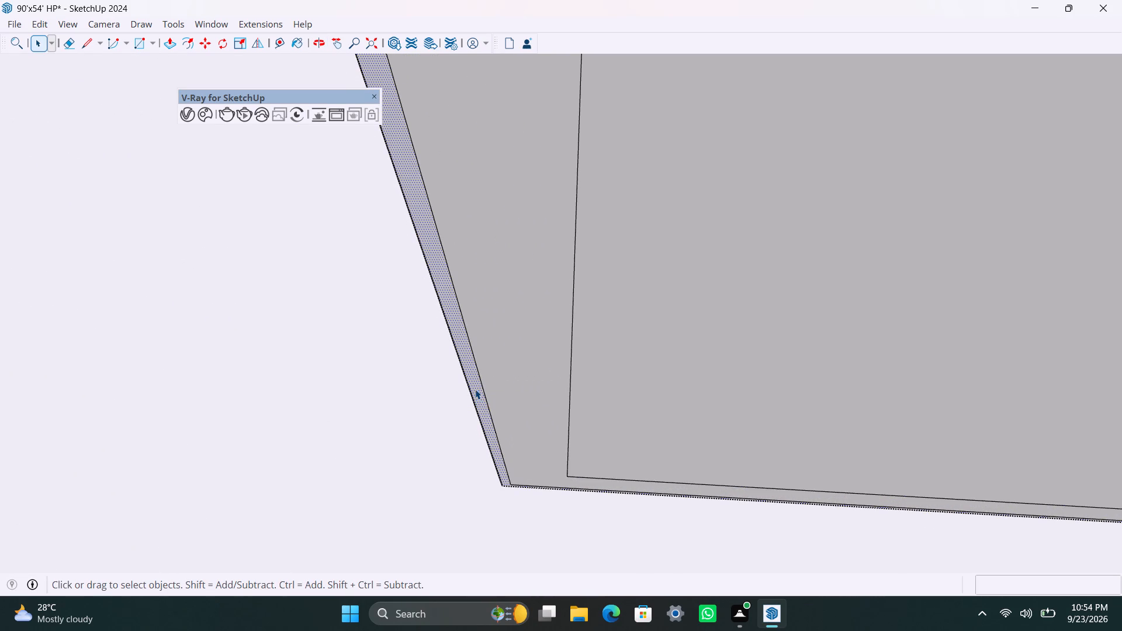
key("Delete")
Delete the large inner face of the wardrobe's front, leaving only the 18 mm frame around the opening.
left_click(883, 324)
scroll(807, 315, "down", 15)
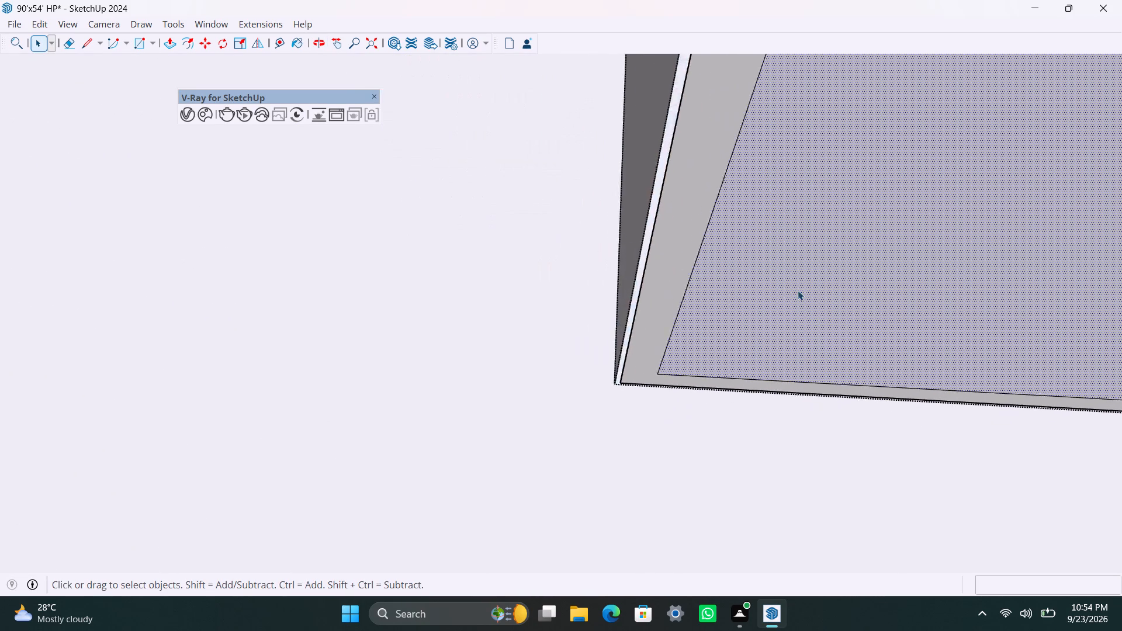
scroll(798, 290, "down", 20)
scroll(798, 290, "down", 20)
scroll(798, 290, "down", 2)
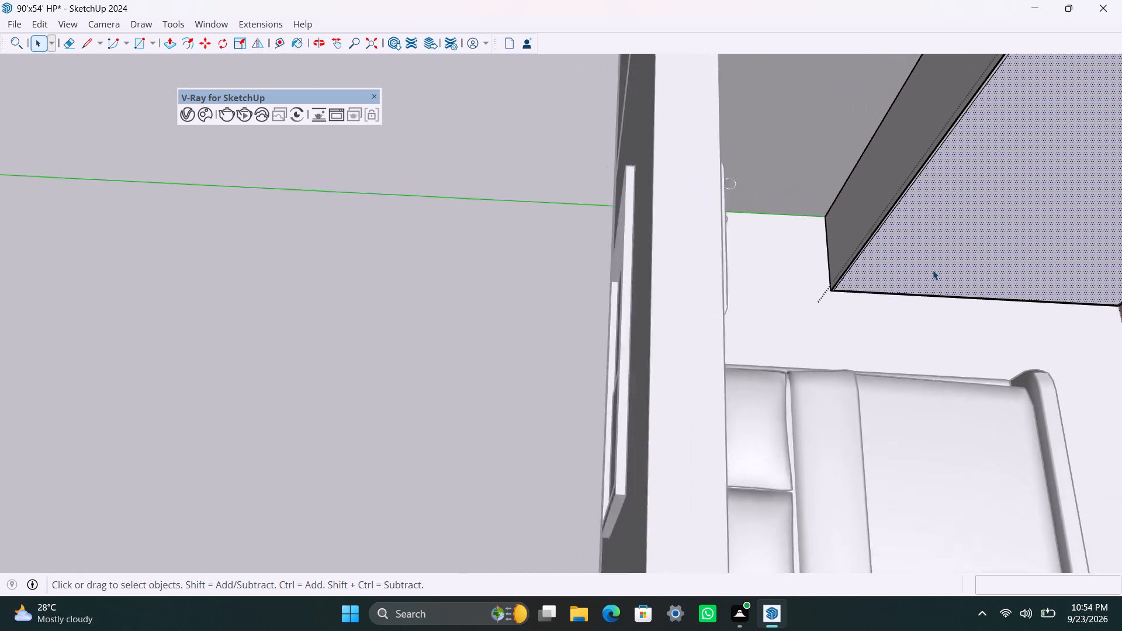
middle_click_drag(965, 238, 511, 372)
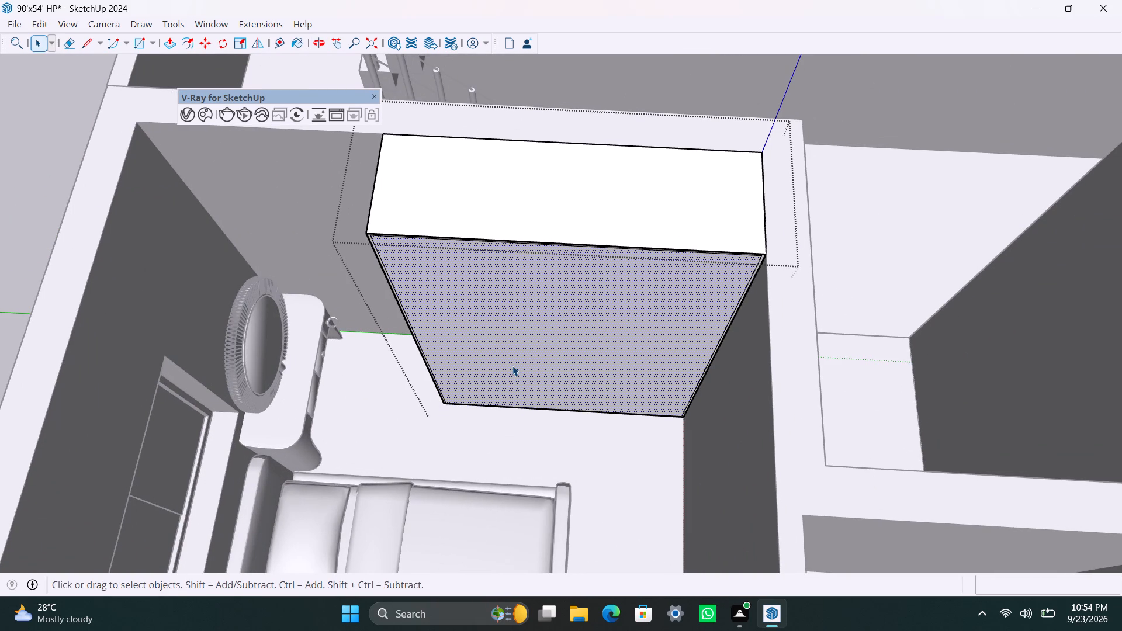
key("Delete")
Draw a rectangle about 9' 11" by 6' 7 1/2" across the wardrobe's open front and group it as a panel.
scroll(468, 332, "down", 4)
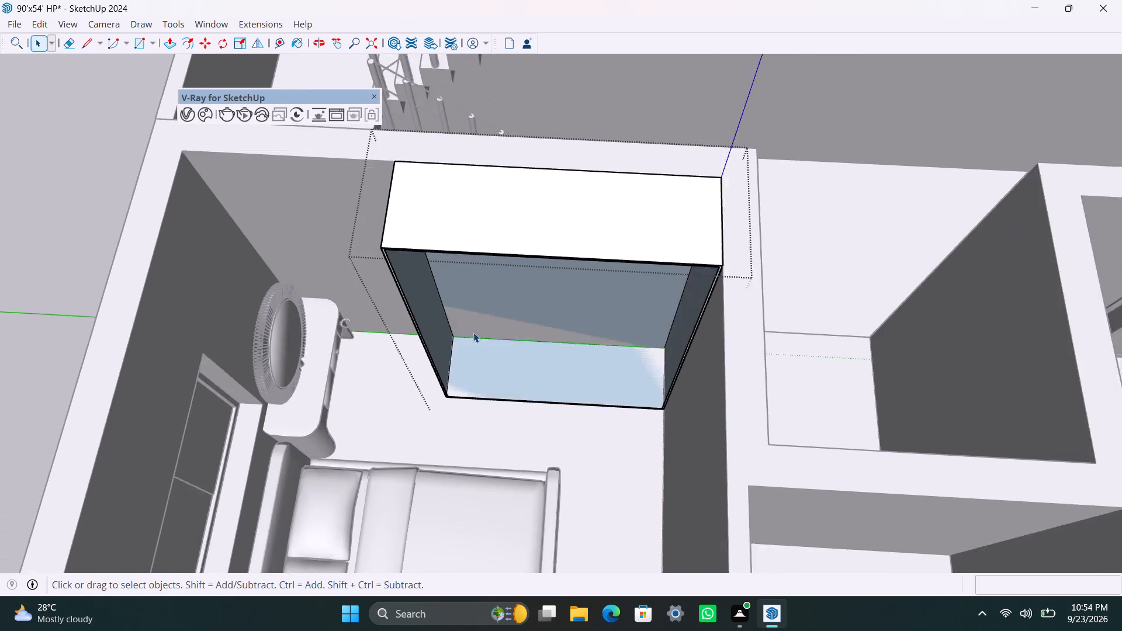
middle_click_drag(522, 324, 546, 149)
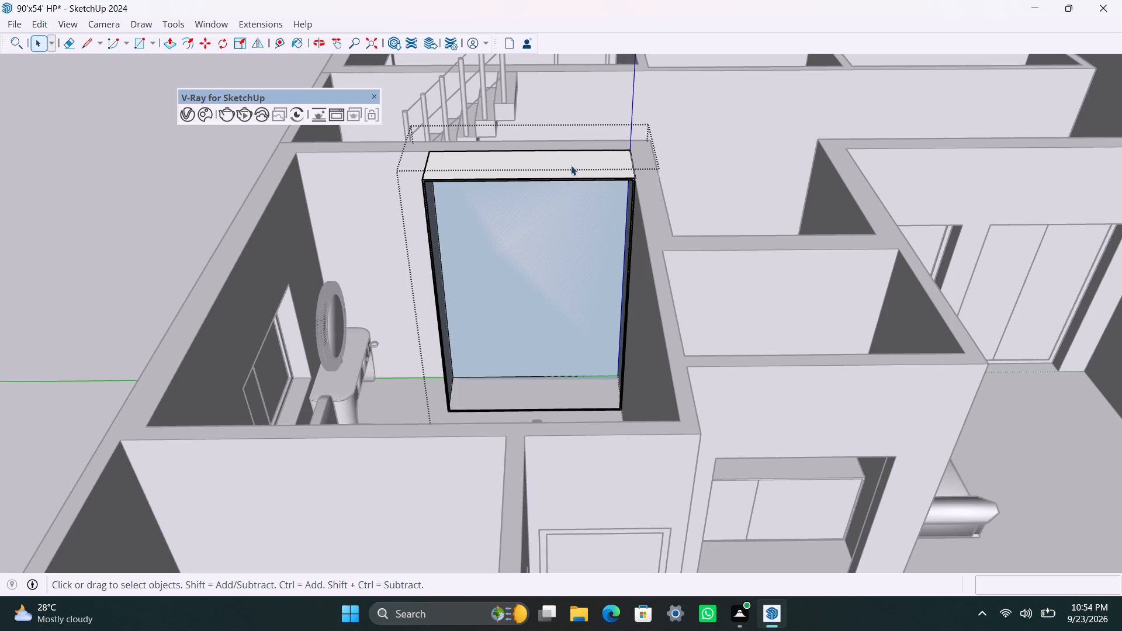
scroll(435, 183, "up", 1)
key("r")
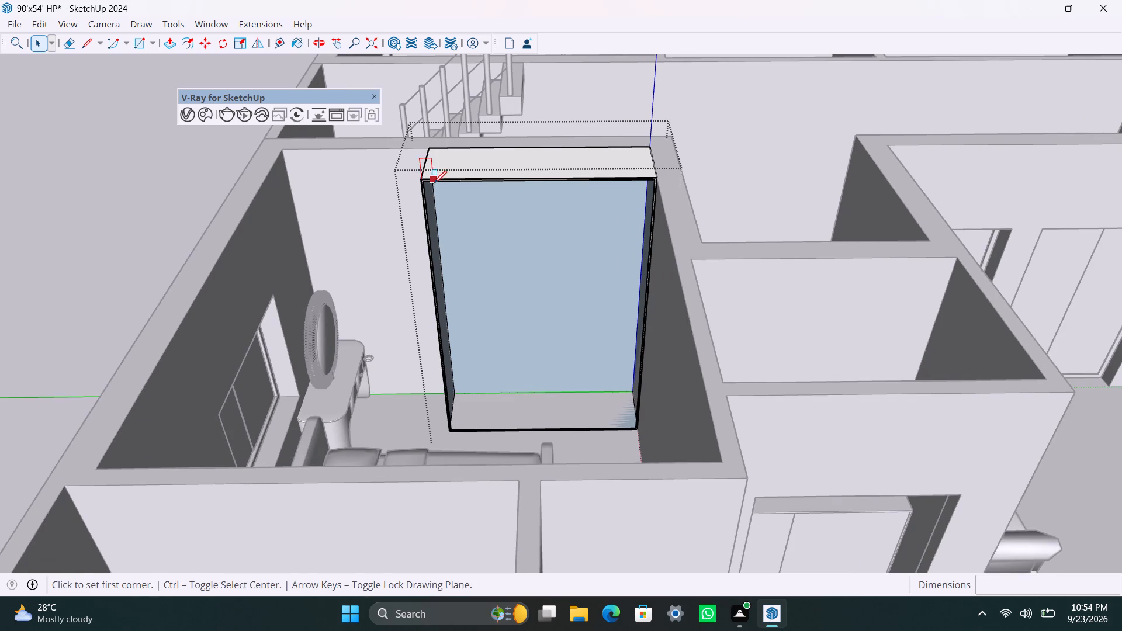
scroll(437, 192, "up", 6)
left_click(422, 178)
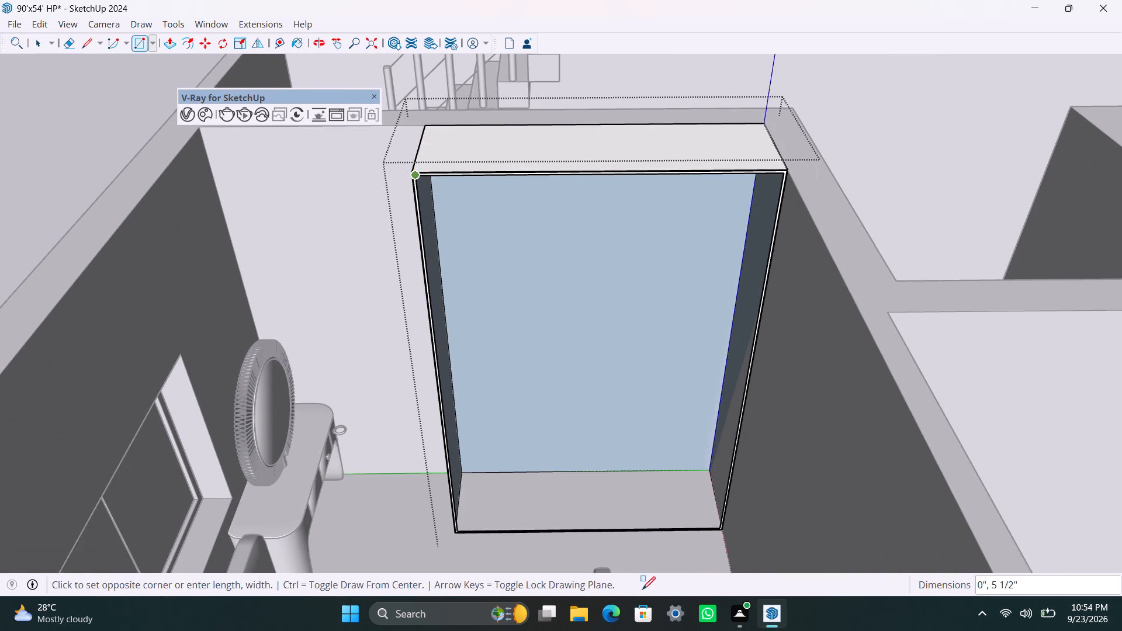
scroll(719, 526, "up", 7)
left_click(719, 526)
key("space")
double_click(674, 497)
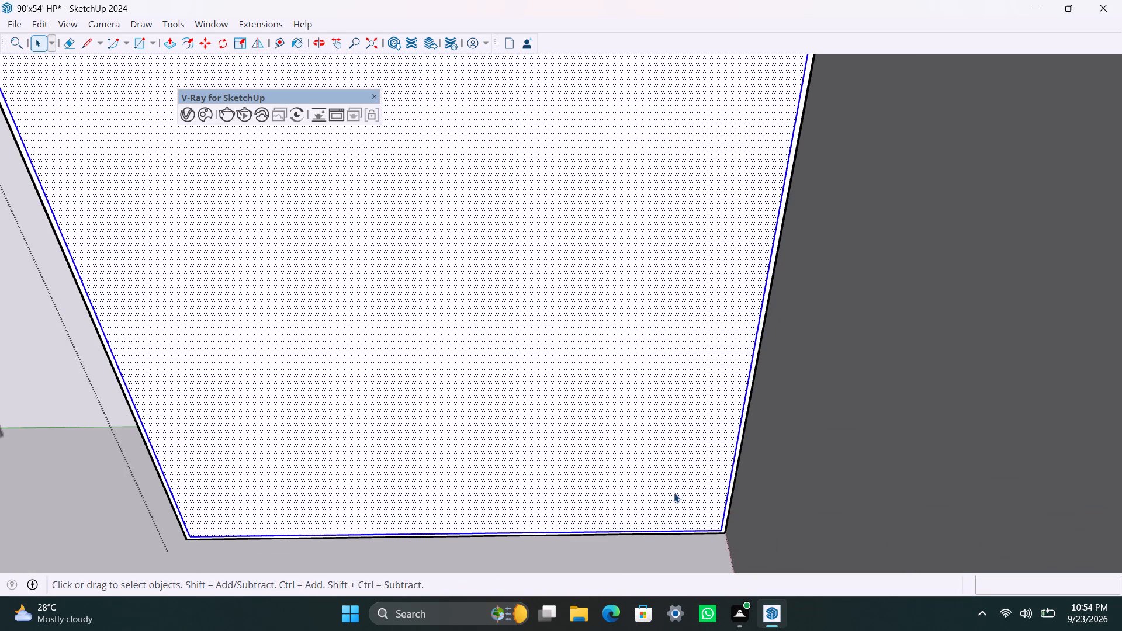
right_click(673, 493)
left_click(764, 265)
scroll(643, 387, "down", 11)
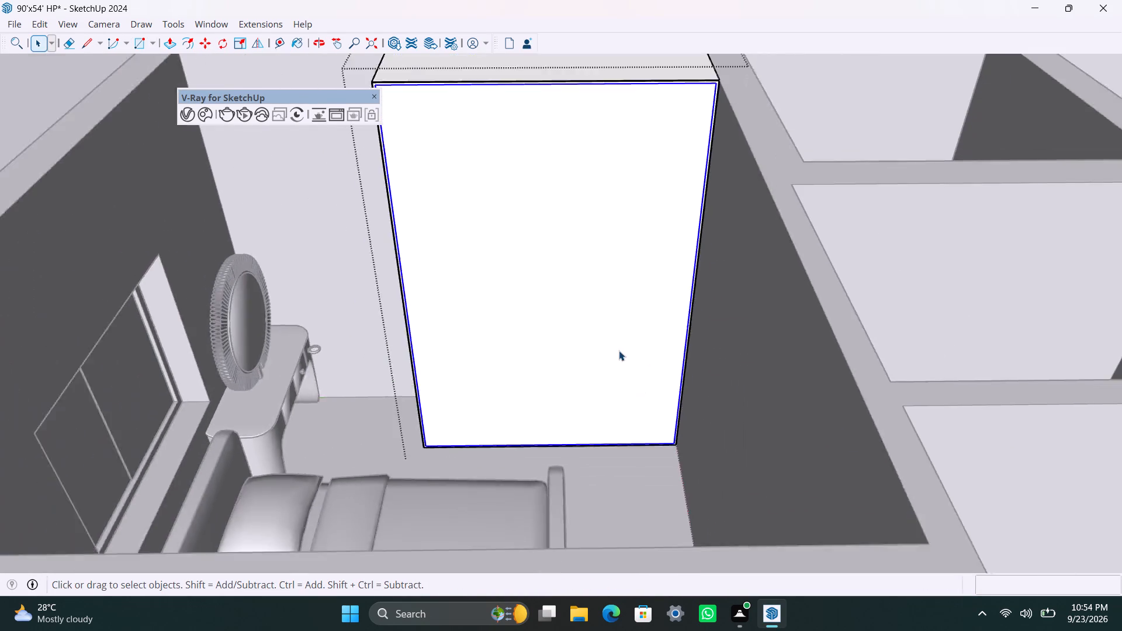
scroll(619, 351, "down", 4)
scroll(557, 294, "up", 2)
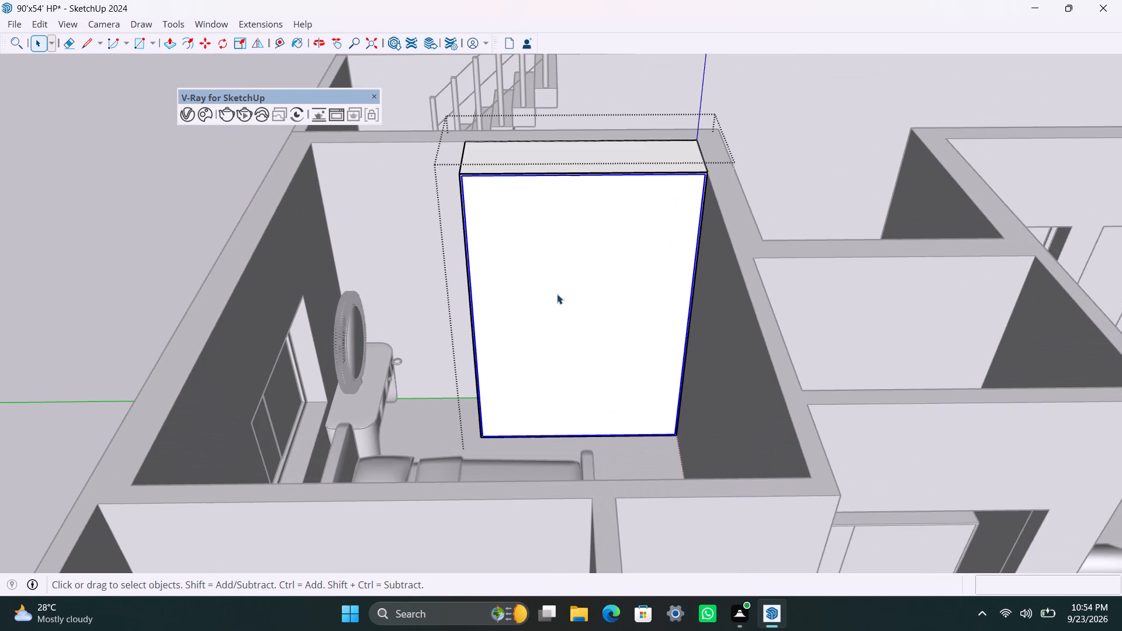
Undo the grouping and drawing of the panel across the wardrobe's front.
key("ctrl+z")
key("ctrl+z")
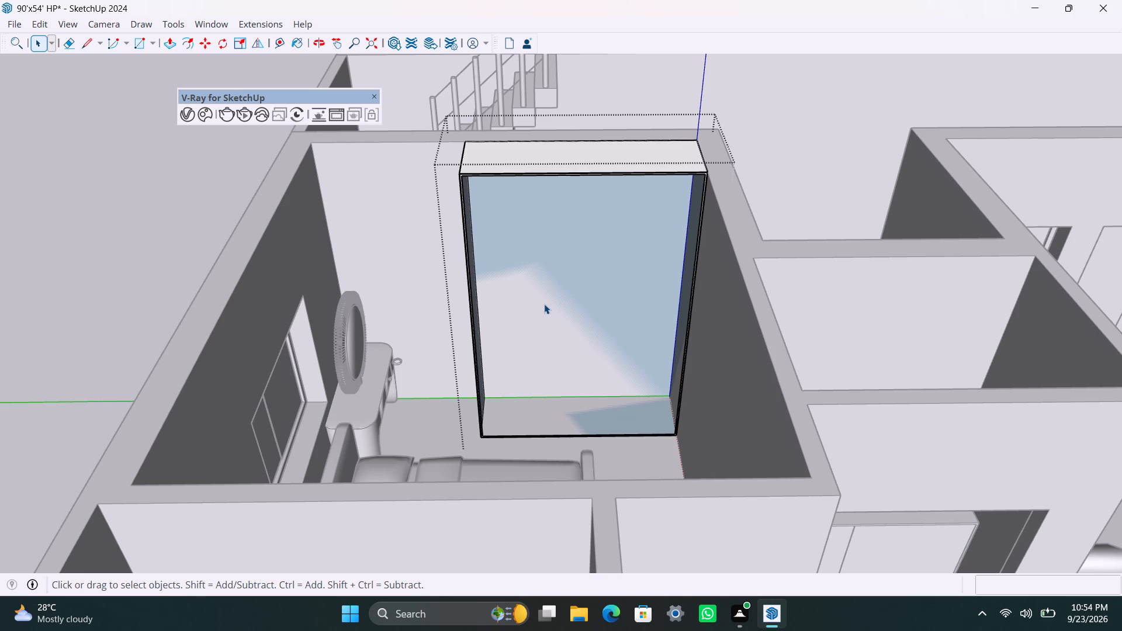
Draw a rectangle about 3' 3 1/2" by 9' 10 9/16" over the left half of the wardrobe's opening and delete the right-half face.
key("r")
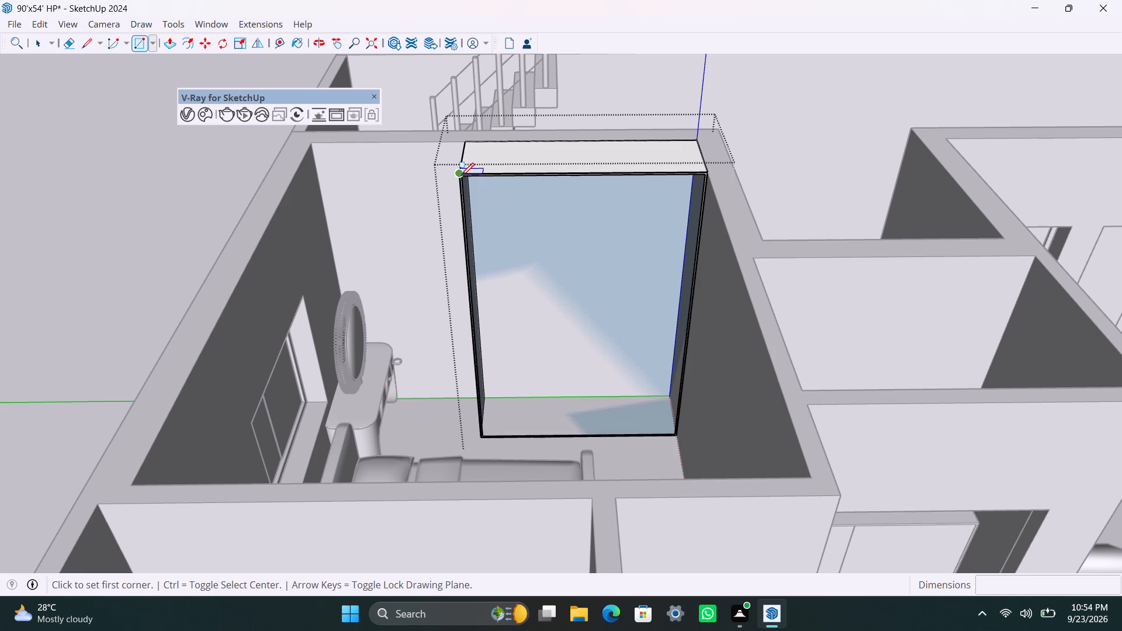
scroll(470, 195, "up", 7)
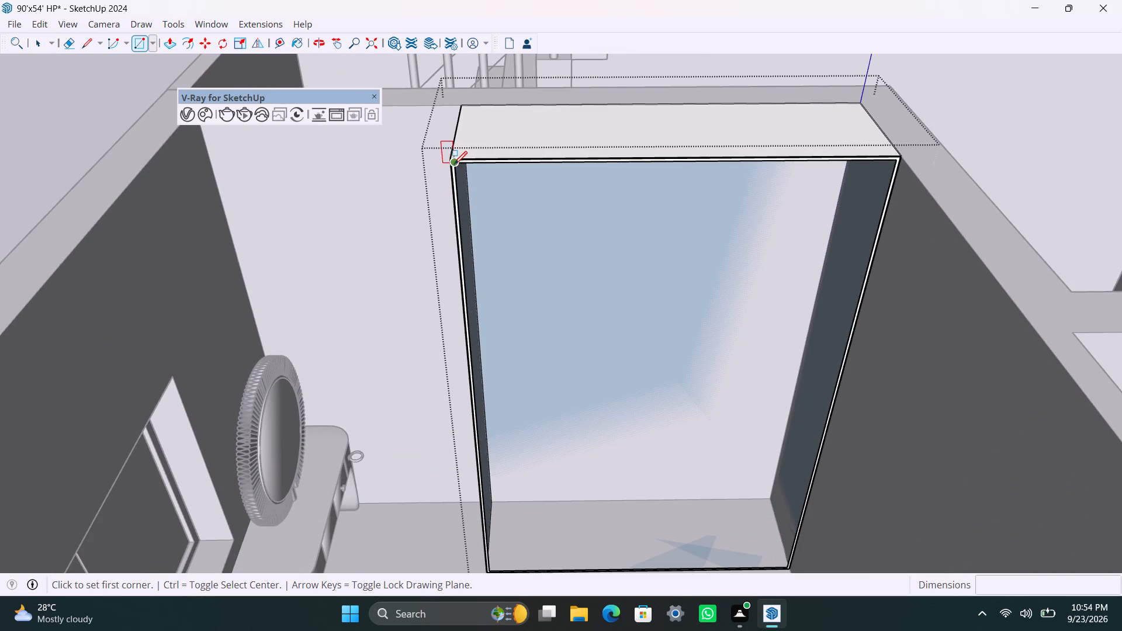
left_click(462, 165)
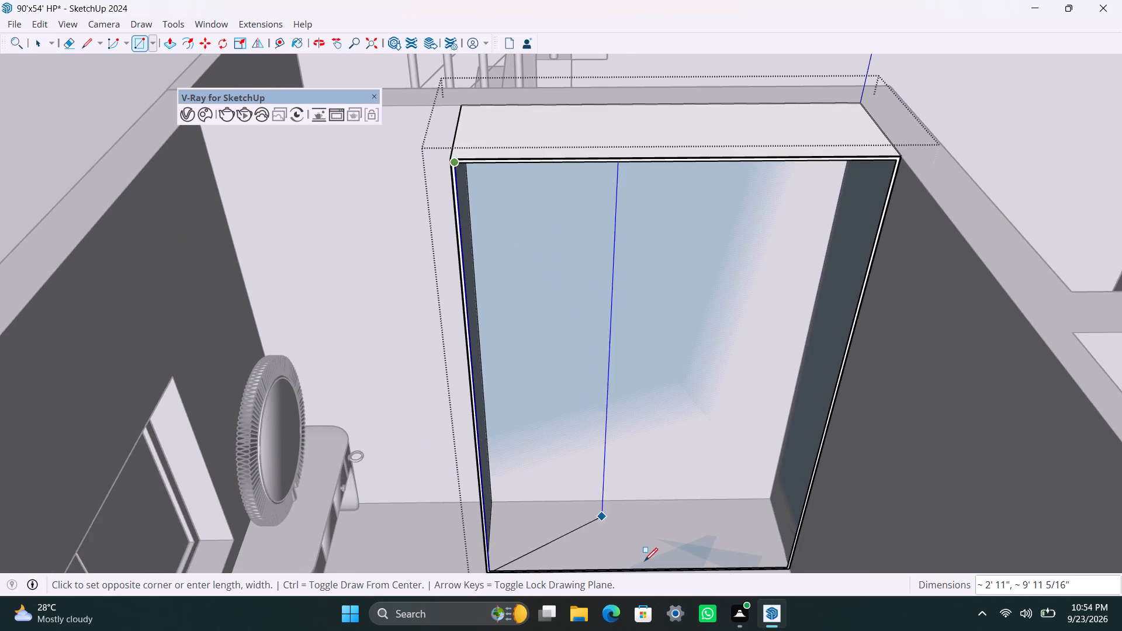
scroll(645, 560, "down", 3)
middle_click_drag(650, 552, 660, 484, "shift")
scroll(670, 509, "up", 4)
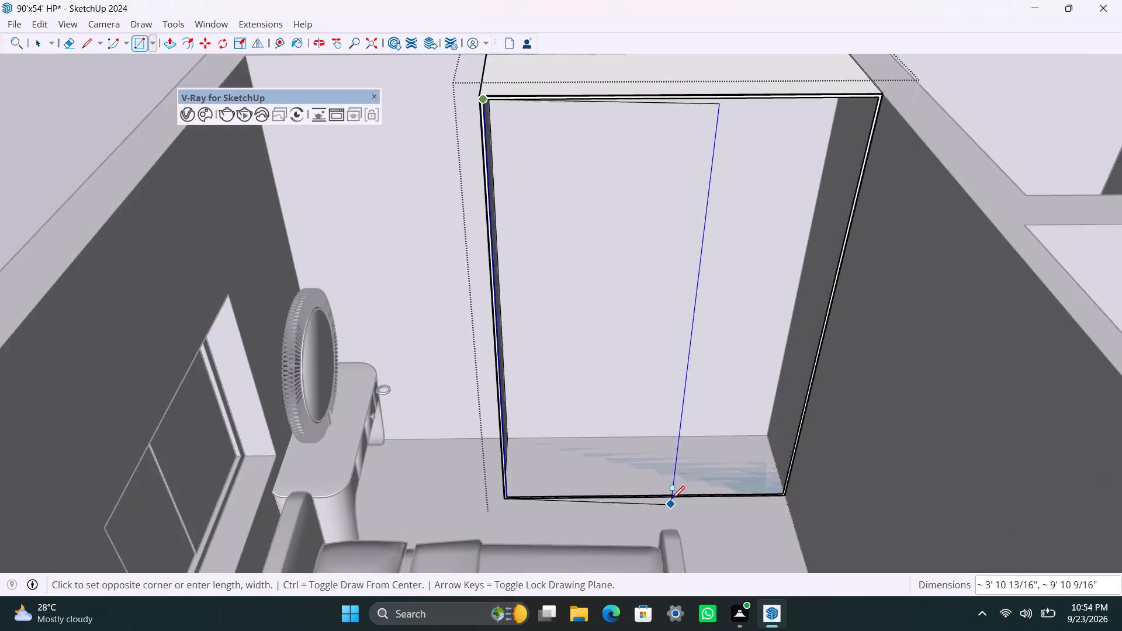
scroll(671, 499, "up", 5)
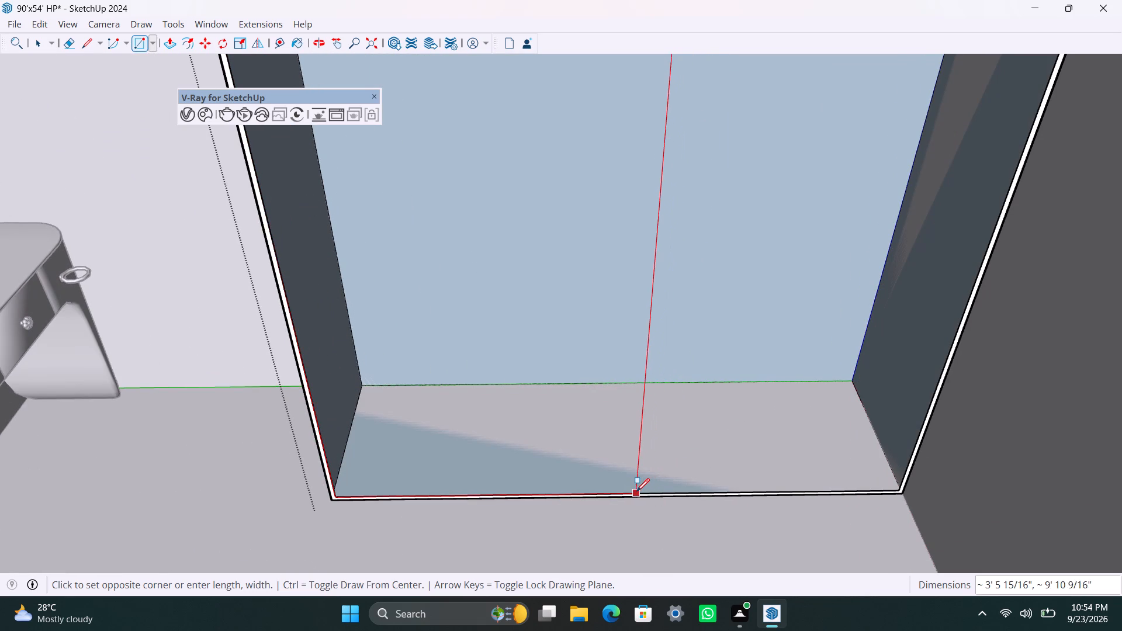
left_click(614, 491)
key("space")
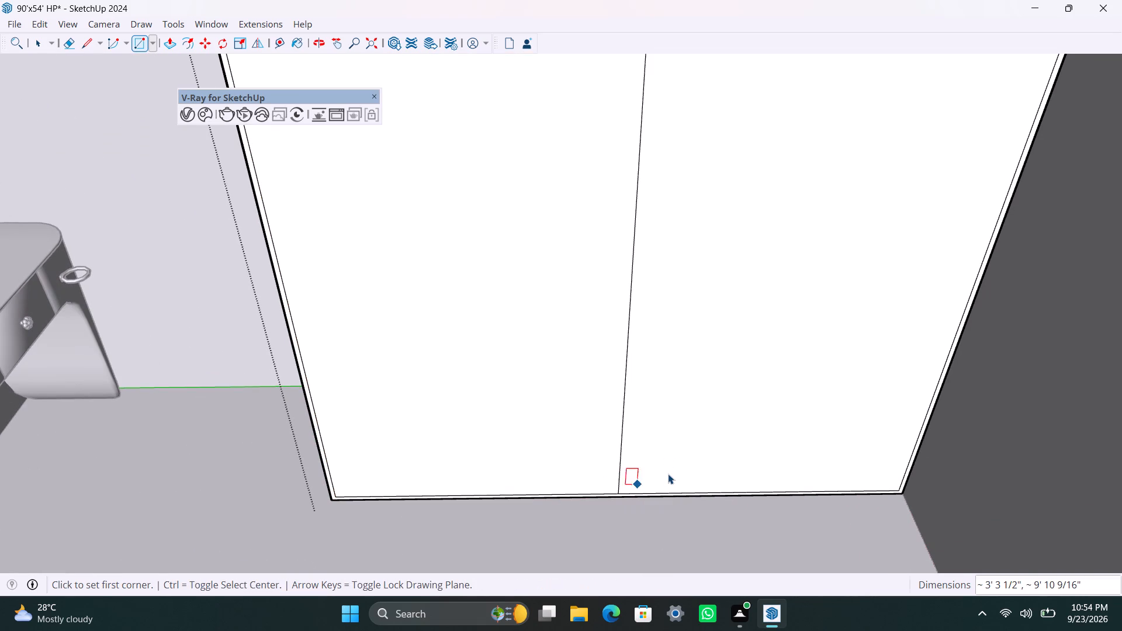
left_click(669, 474)
key("Delete")
Group the face over the wardrobe's left half as a door panel and extrude it 18 mm.
double_click(558, 418)
right_click(557, 417)
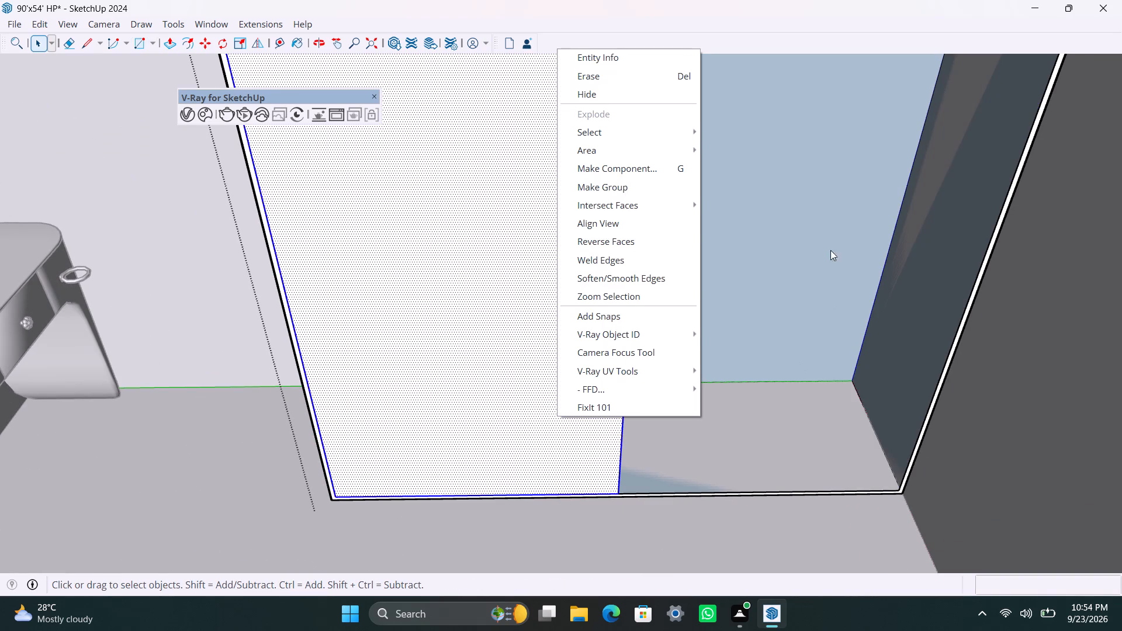
left_click(588, 182)
triple_click(580, 314)
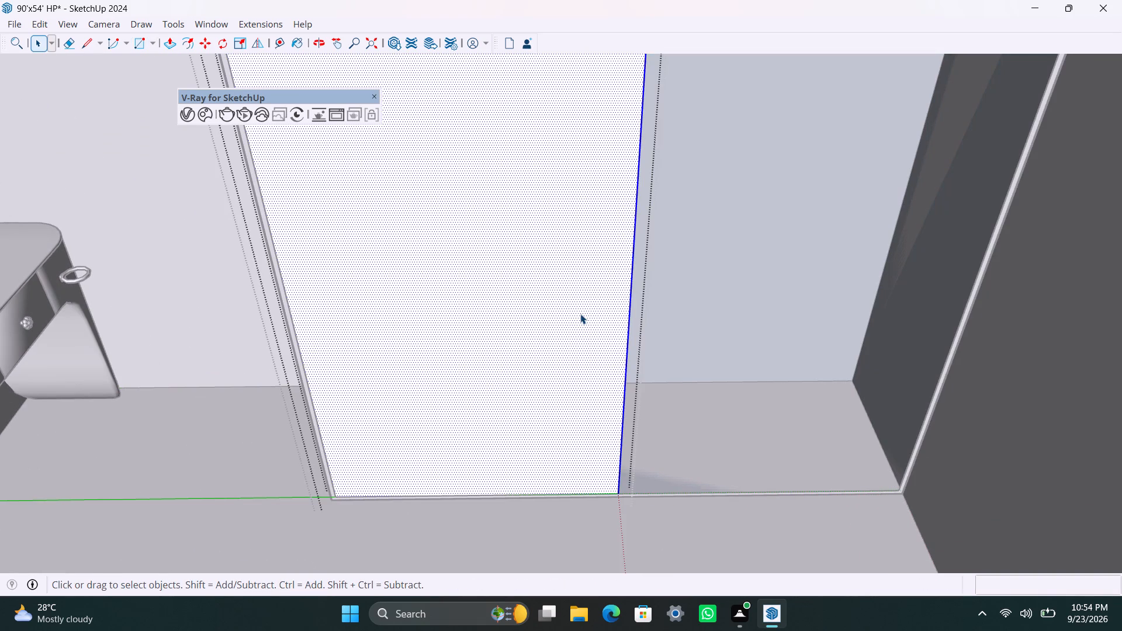
key("p")
left_click_drag(580, 314, 588, 306)
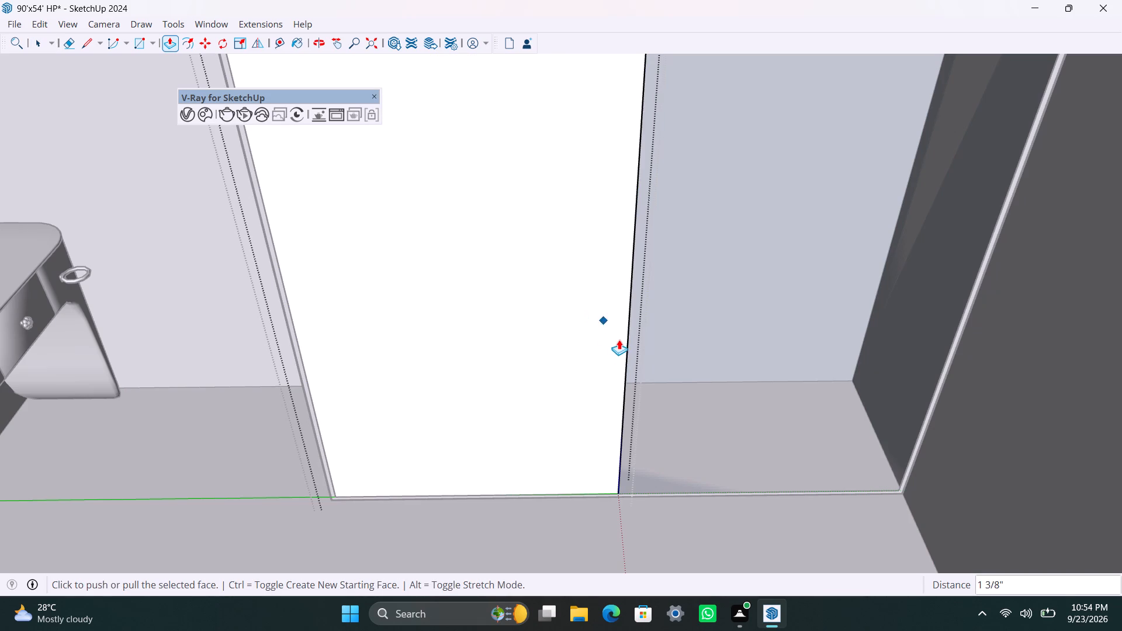
left_click_drag(622, 348, 640, 333)
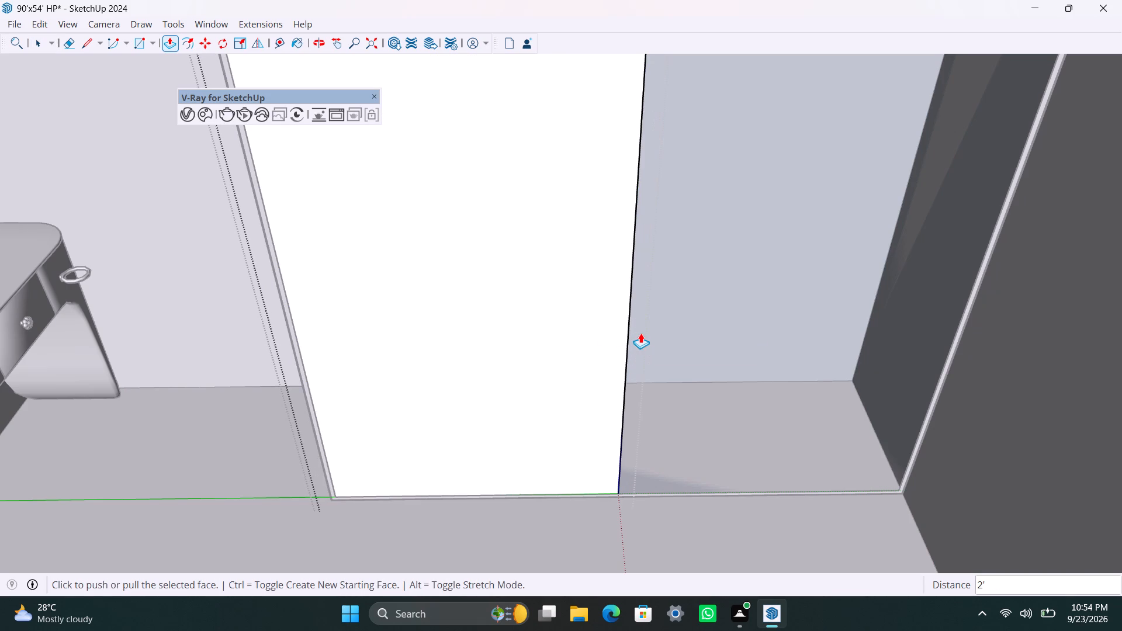
type("18mm")
key("Return")
key("space")
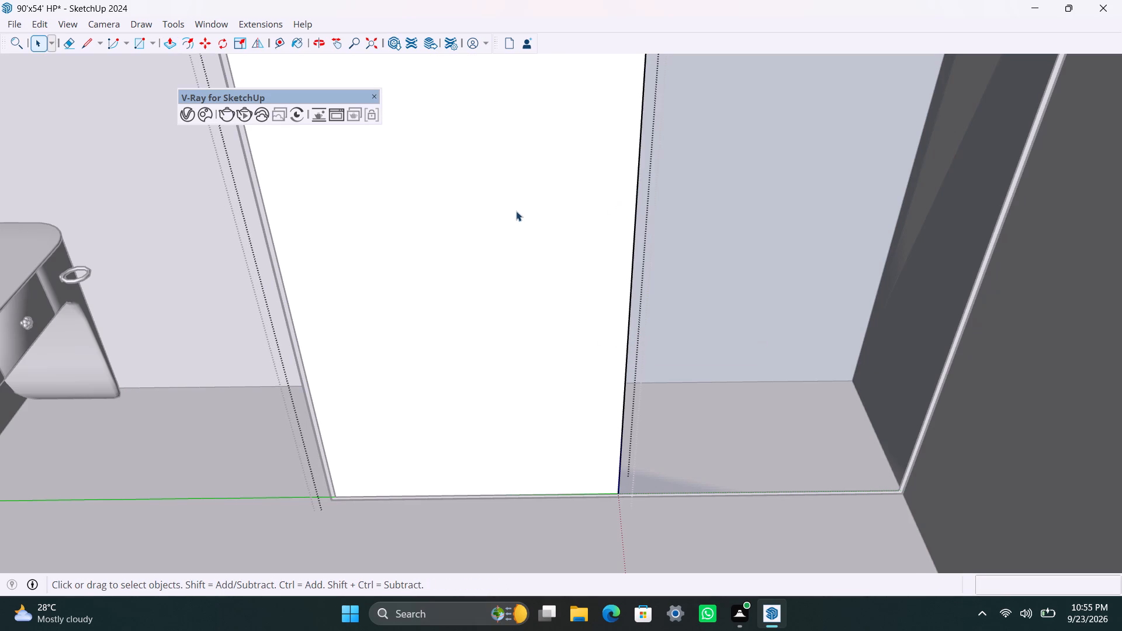
Copy the door panel across to fill the right half of the wardrobe's opening and leave the wardrobe's group.
left_click(646, 547)
left_click(601, 462)
scroll(622, 514, "up", 2)
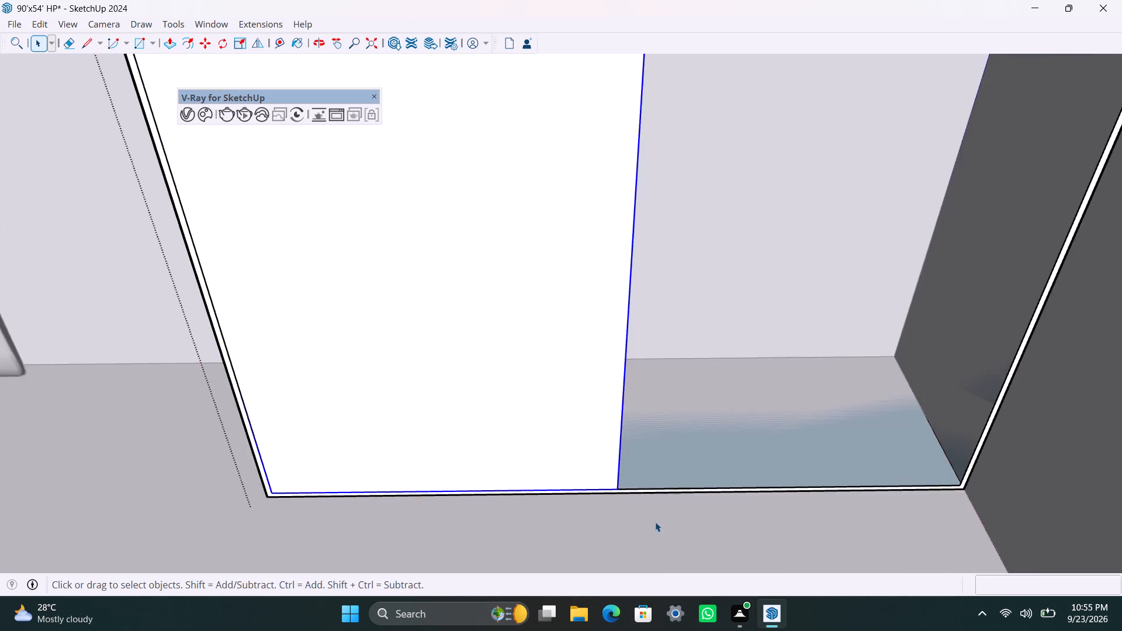
middle_click_drag(673, 523, 525, 475)
key("m")
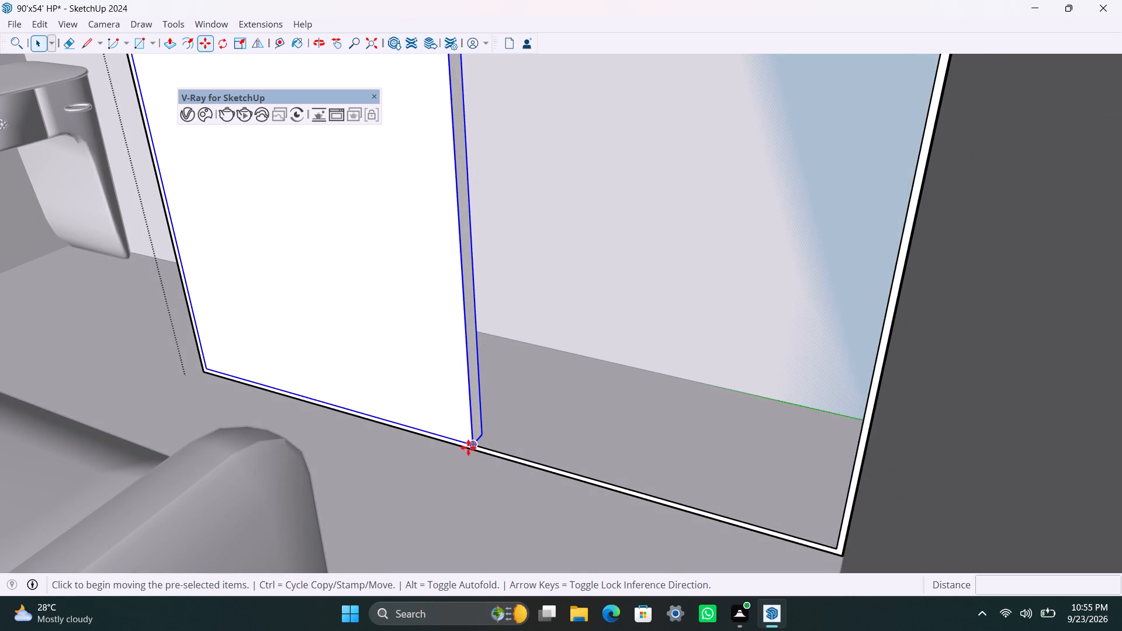
left_click(469, 444)
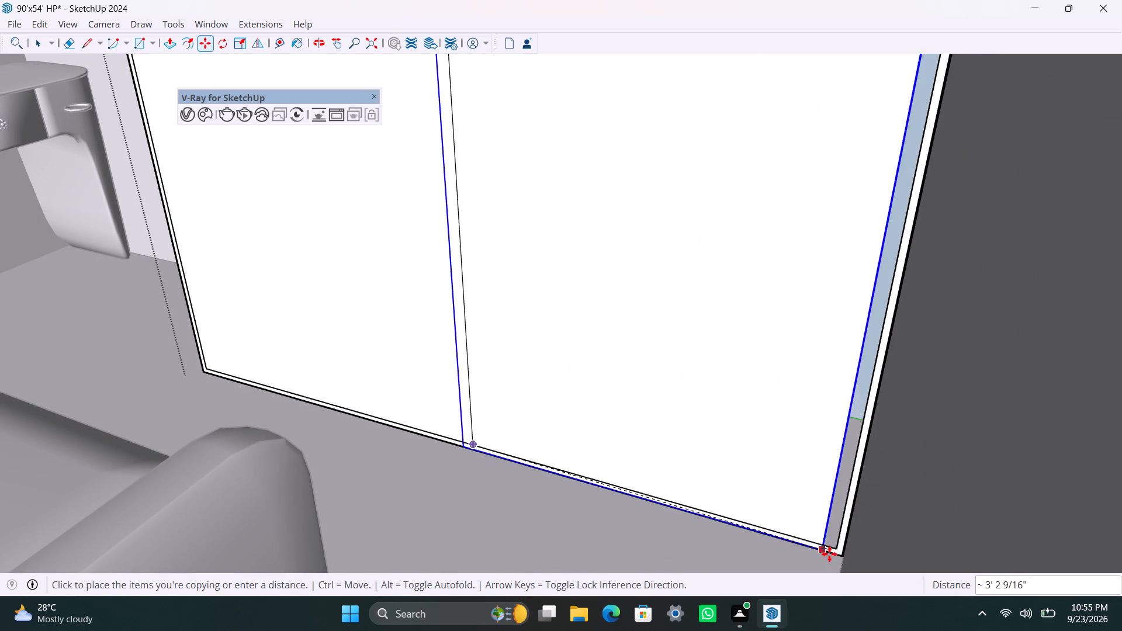
left_click(836, 548)
key("space")
scroll(362, 327, "down", 10)
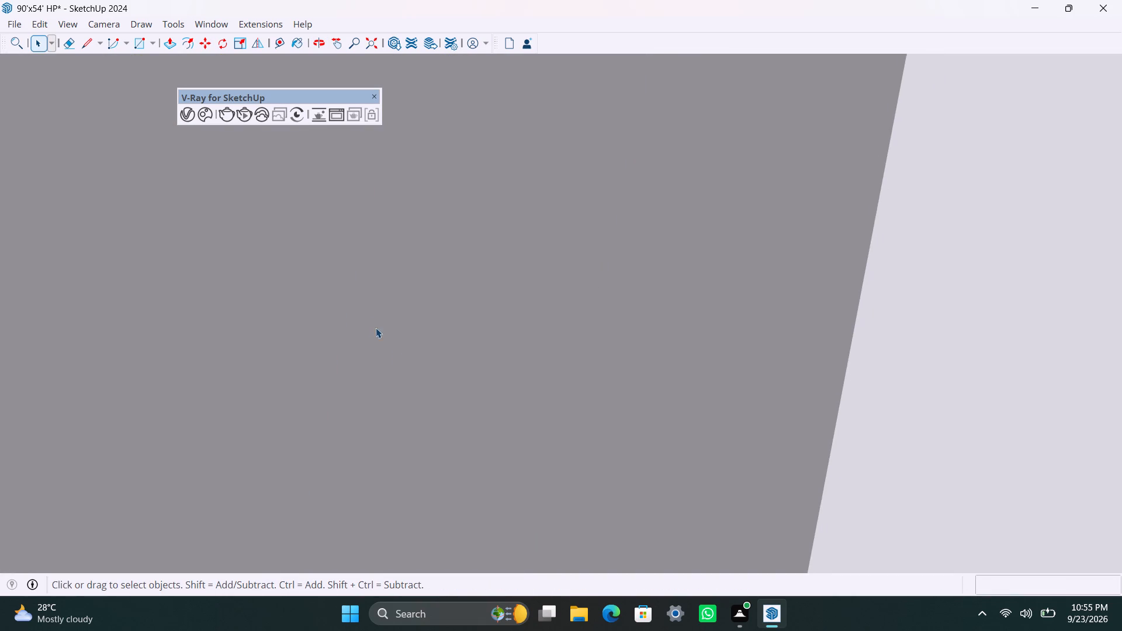
left_click(376, 42)
scroll(492, 338, "down", 3)
middle_click_drag(451, 369, 660, 495)
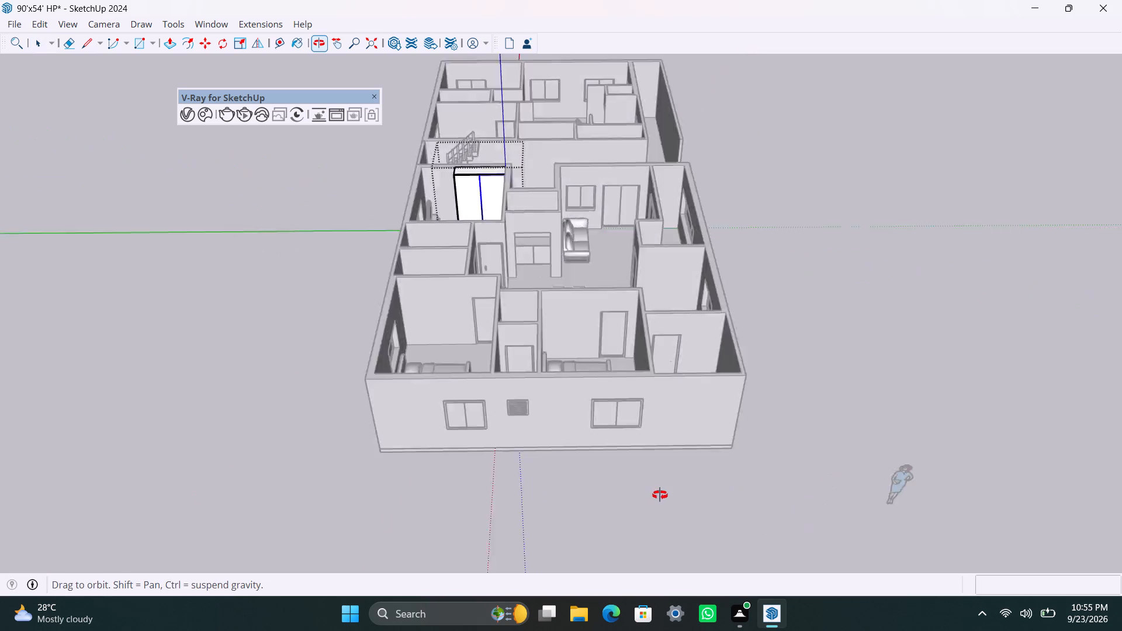
middle_click_drag(660, 495, 663, 497)
scroll(464, 210, "up", 6)
middle_click_drag(465, 249, 396, 282)
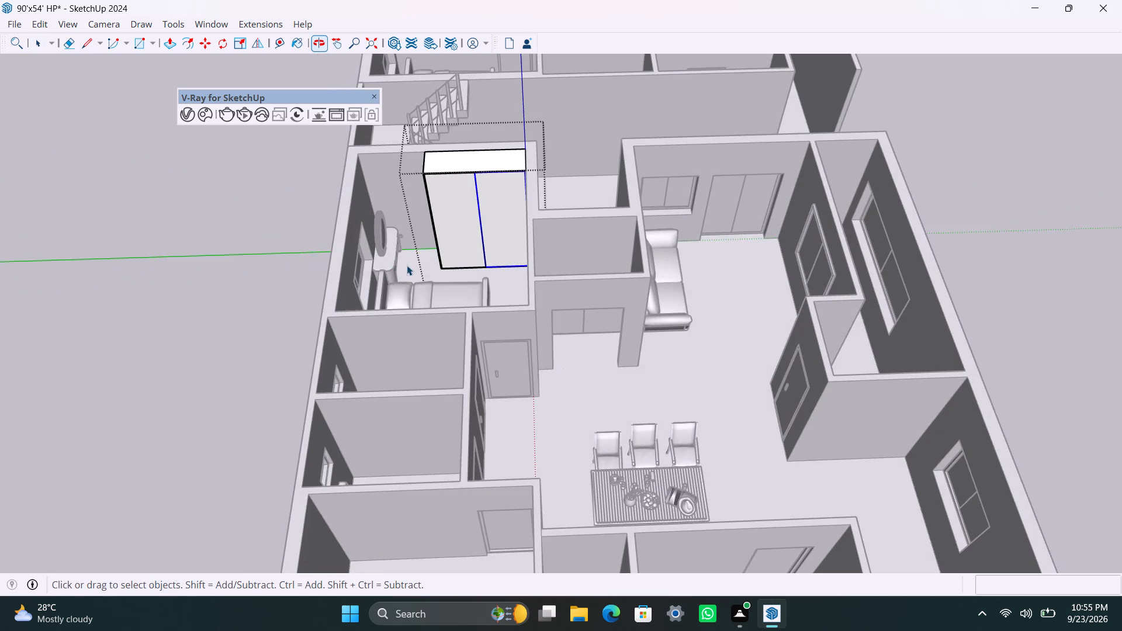
left_click(135, 181)
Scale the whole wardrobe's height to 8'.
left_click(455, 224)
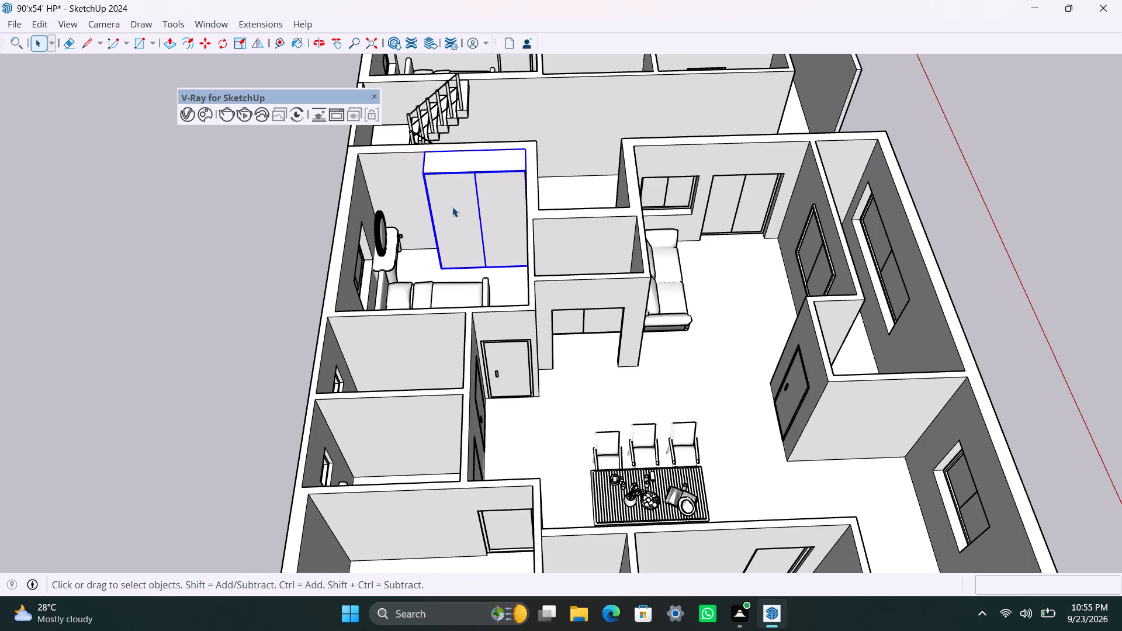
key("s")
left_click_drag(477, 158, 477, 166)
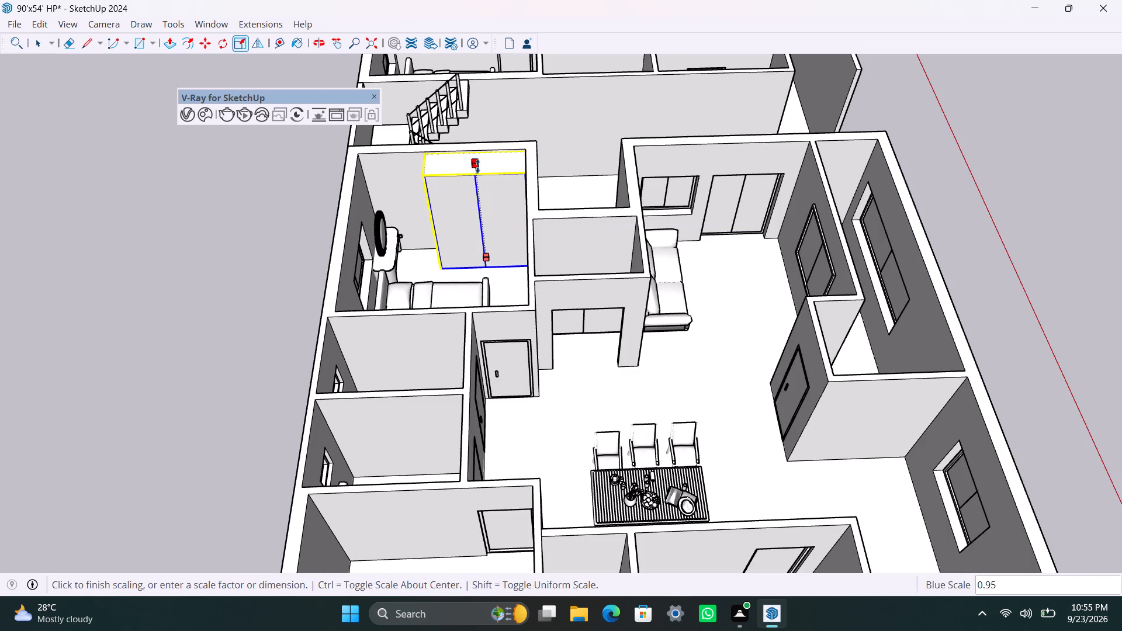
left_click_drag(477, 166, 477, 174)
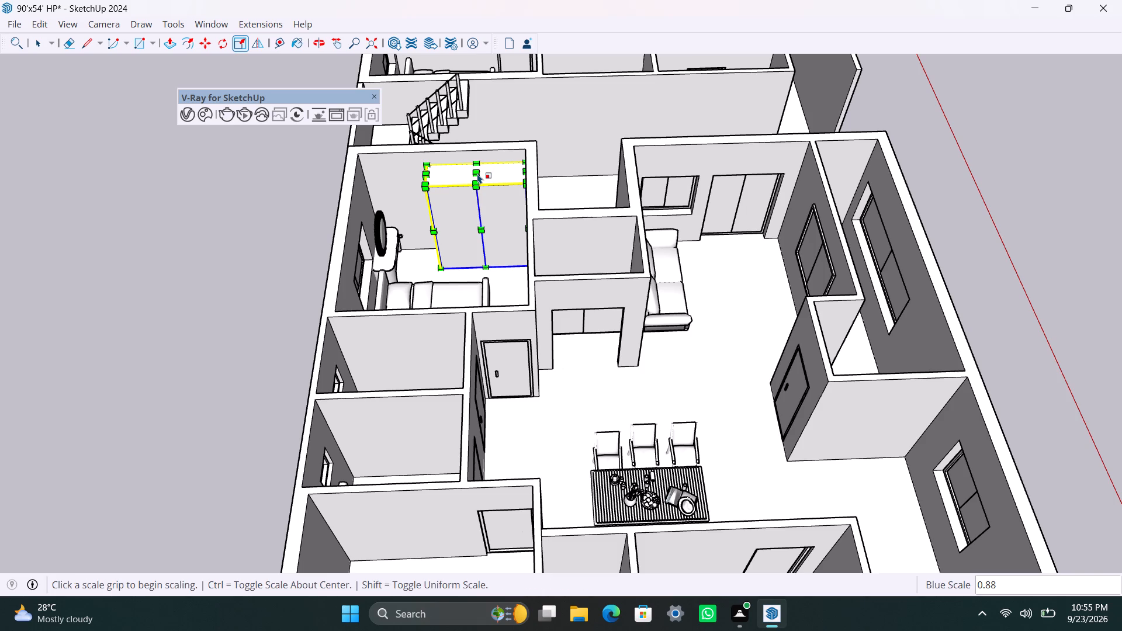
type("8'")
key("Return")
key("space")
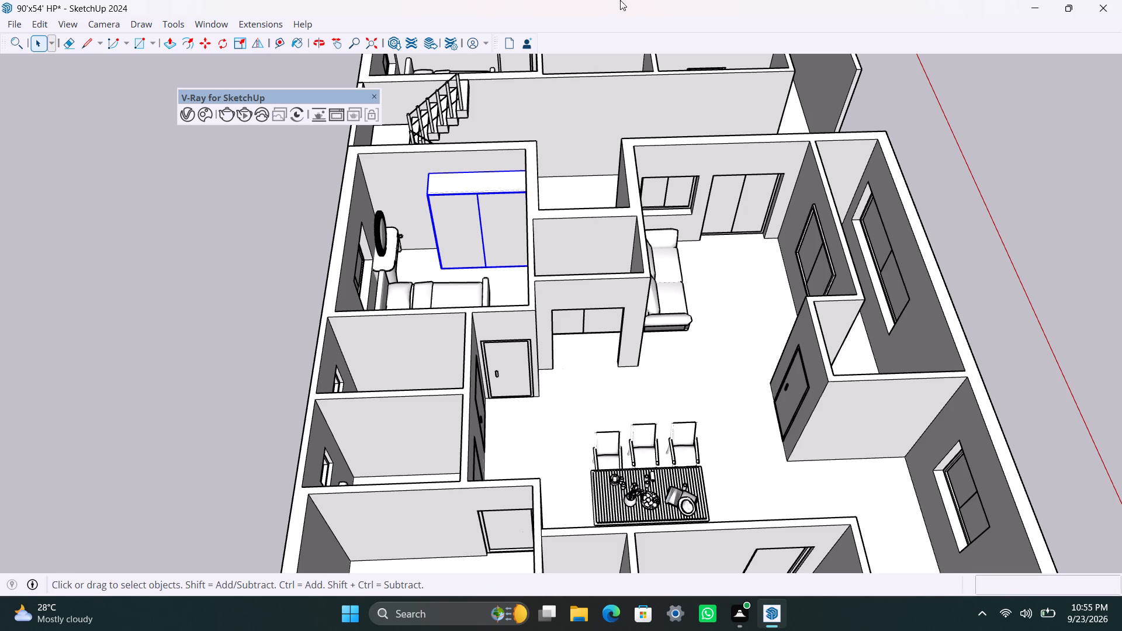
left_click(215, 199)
Scale the whole wardrobe vertically to a height of 9'.
scroll(527, 312, "up", 4)
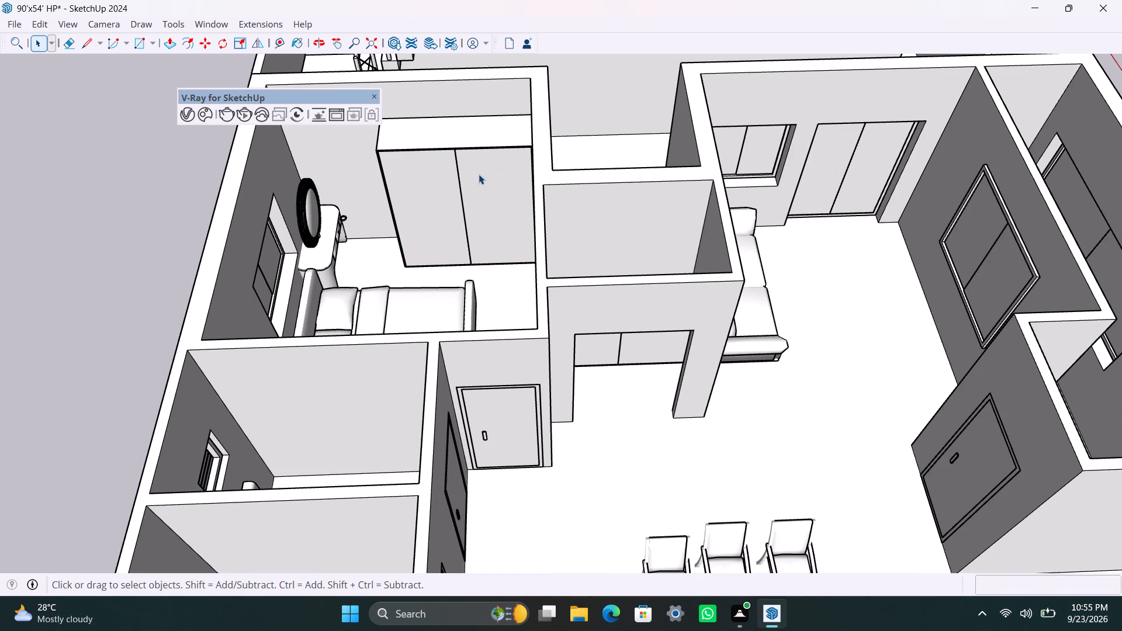
scroll(452, 143, "up", 3)
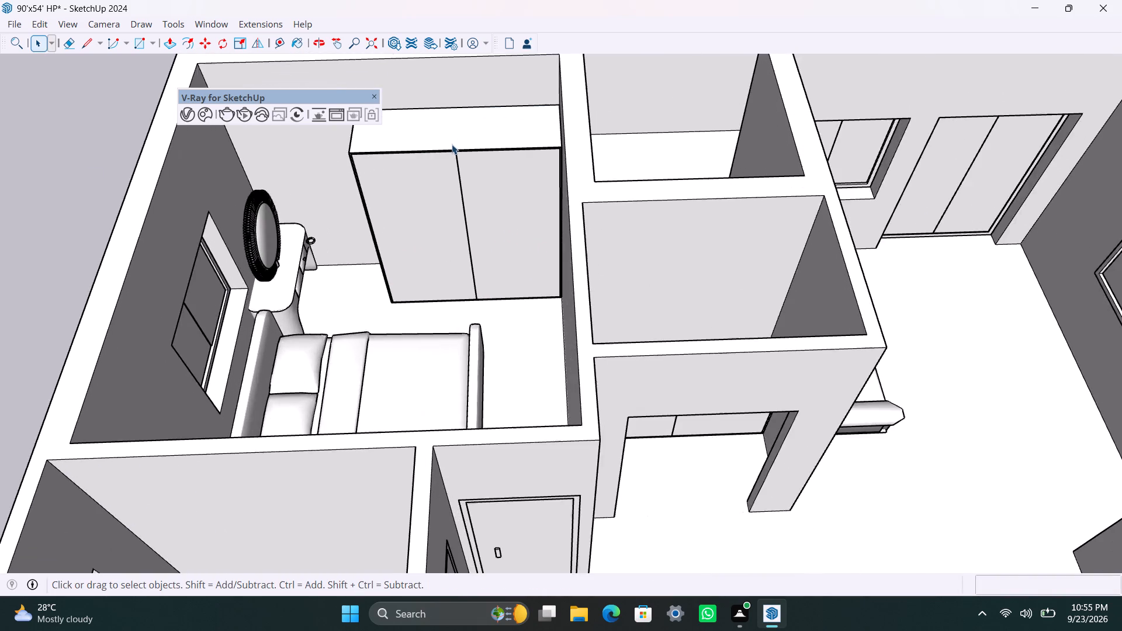
scroll(452, 144, "up", 2)
scroll(461, 164, "down", 3)
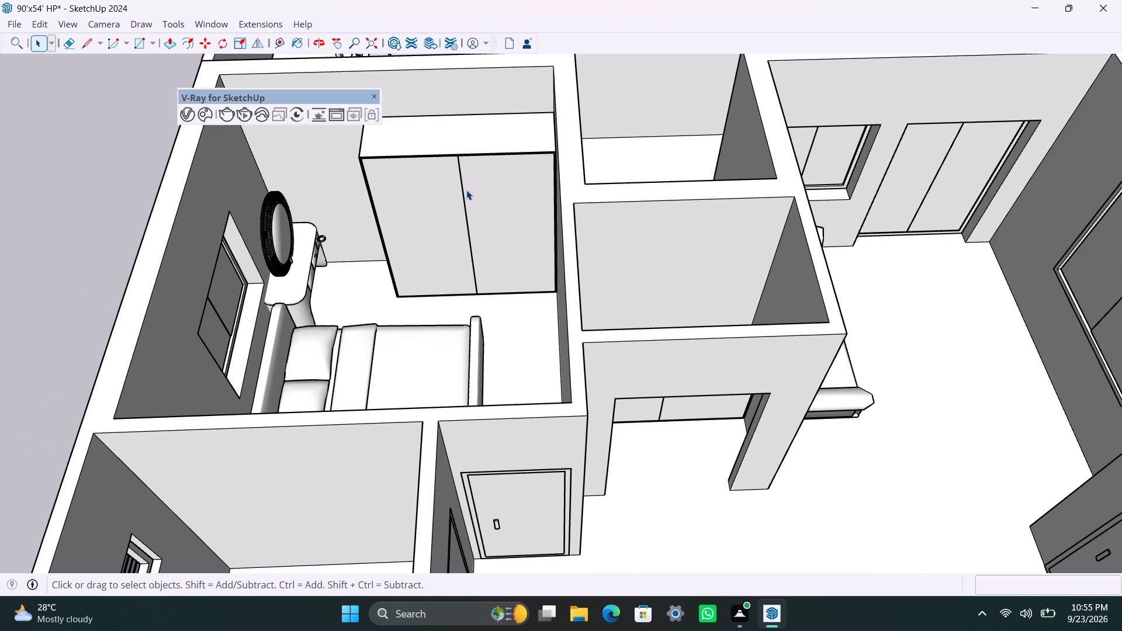
left_click(442, 137)
key("s")
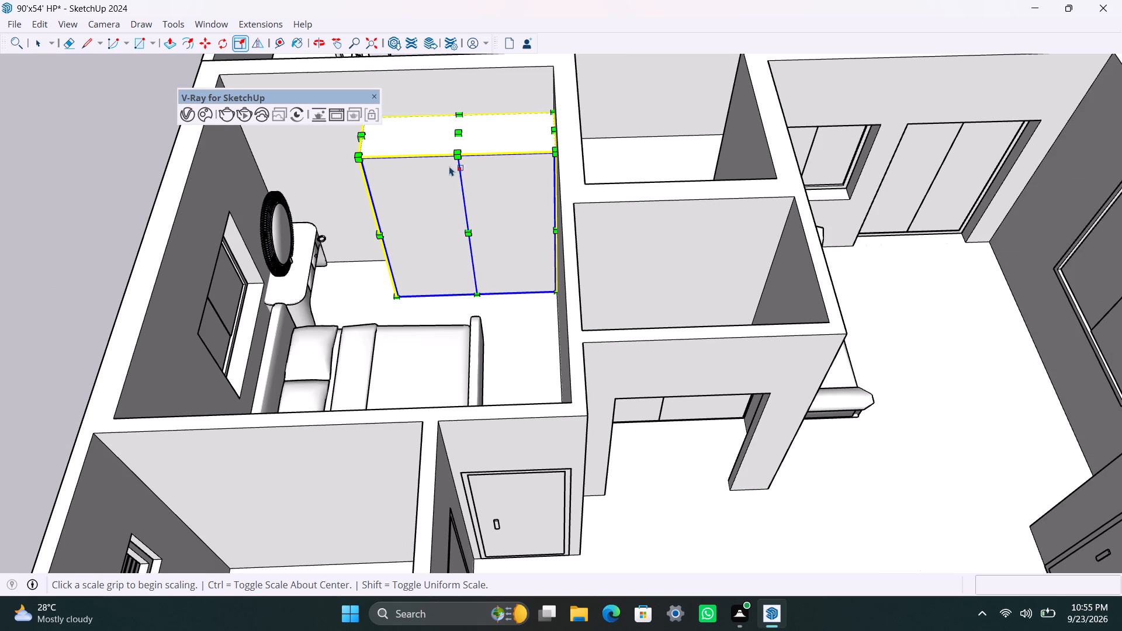
left_click(459, 134)
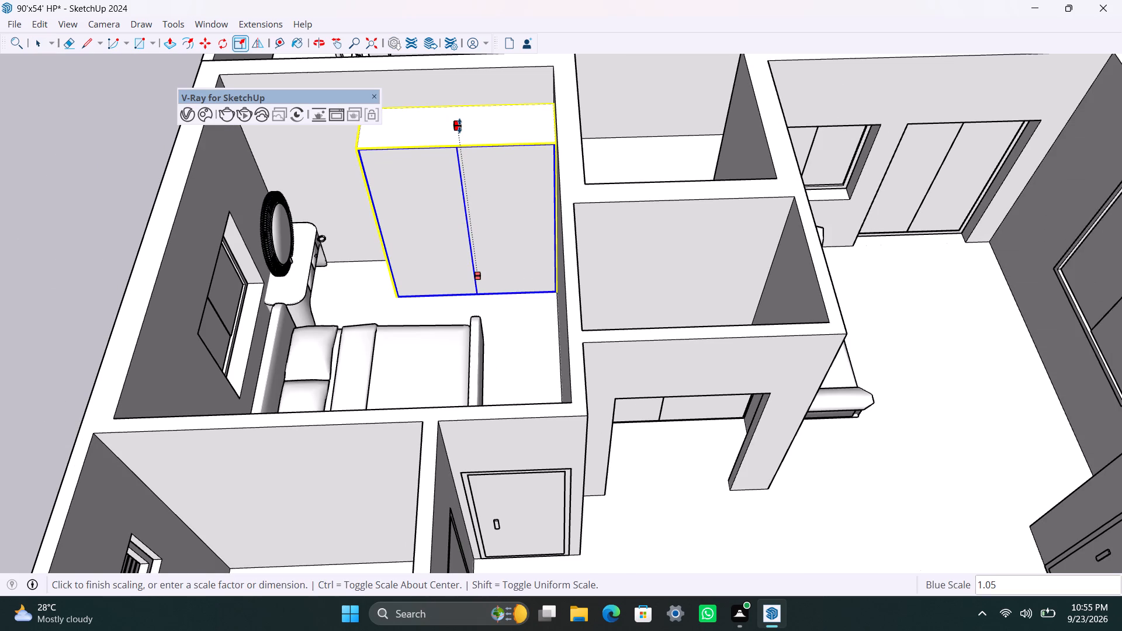
type("9'")
key("Return")
key("space")
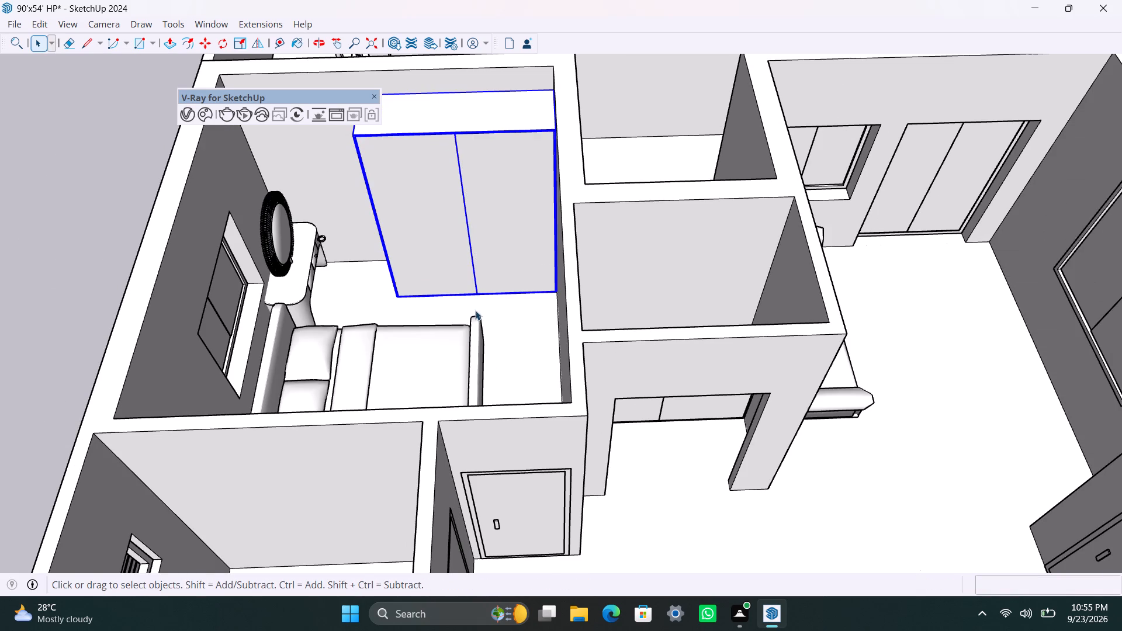
scroll(431, 273, "down", 4)
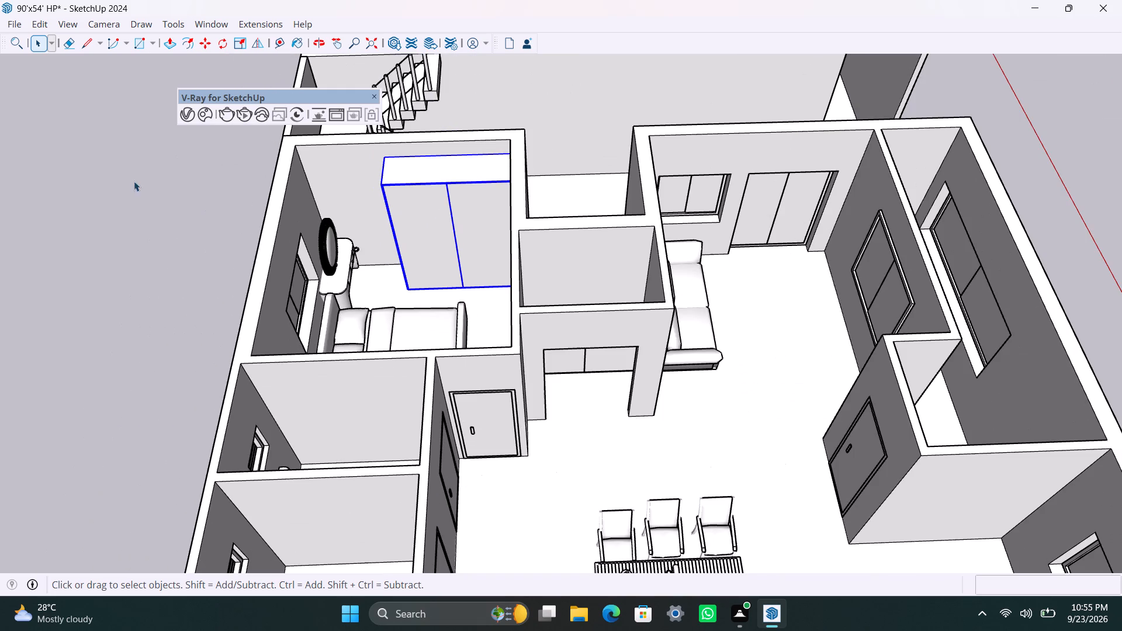
left_click(127, 181)
Copy the finished two-door wardrobe about 25' into the corner bedroom at the house's front, beside the double bed.
scroll(205, 217, "down", 3)
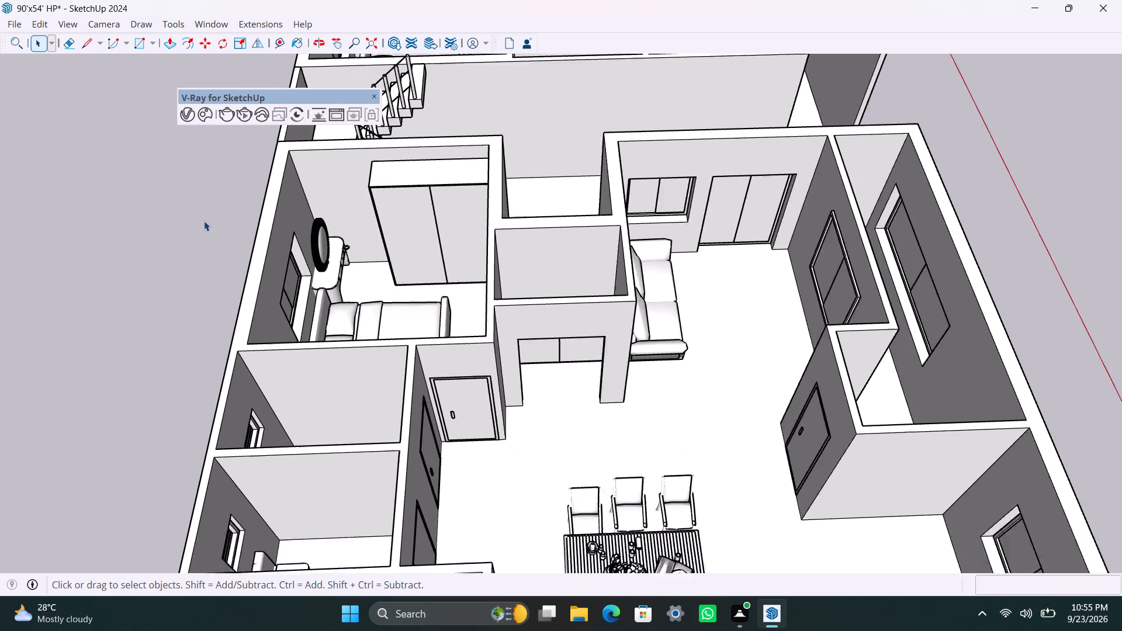
scroll(204, 221, "down", 1)
left_click(360, 218)
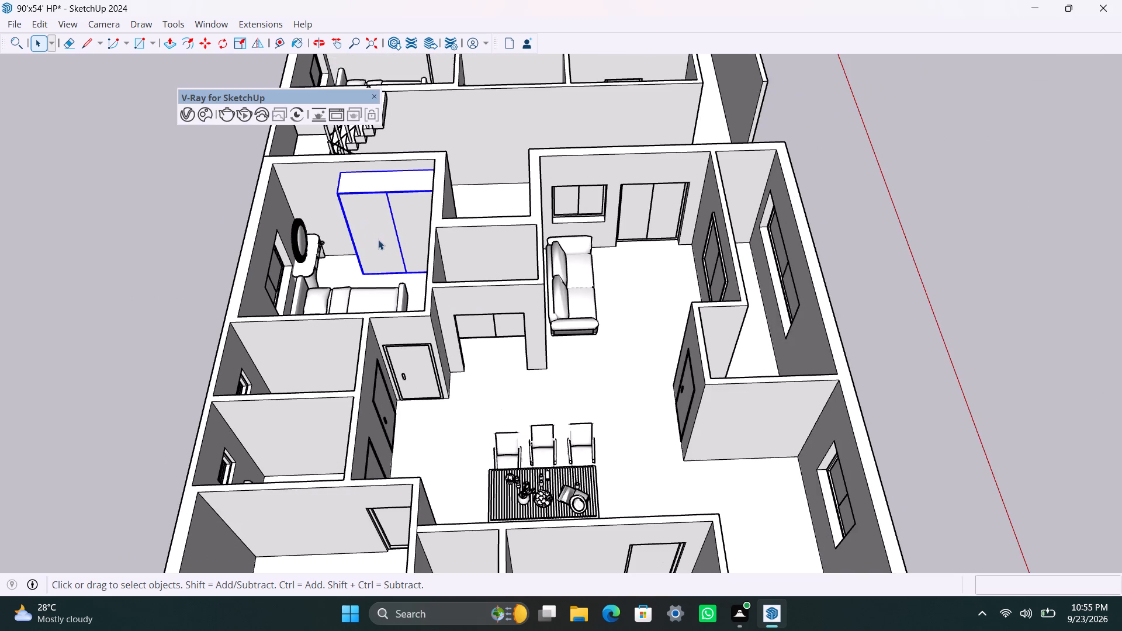
key("m")
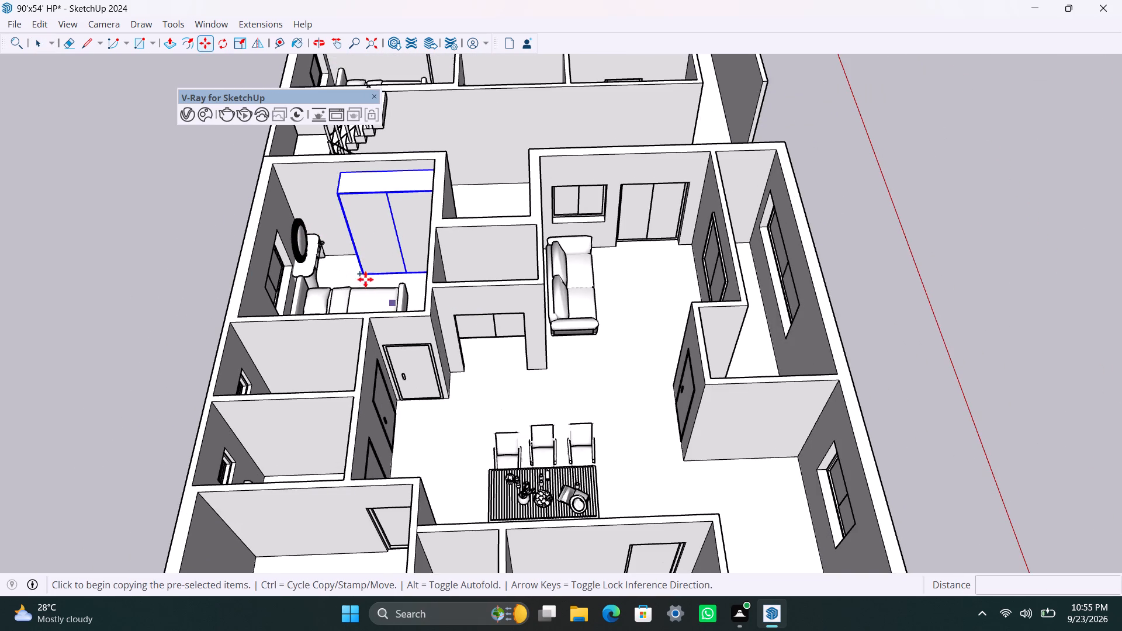
left_click(363, 273)
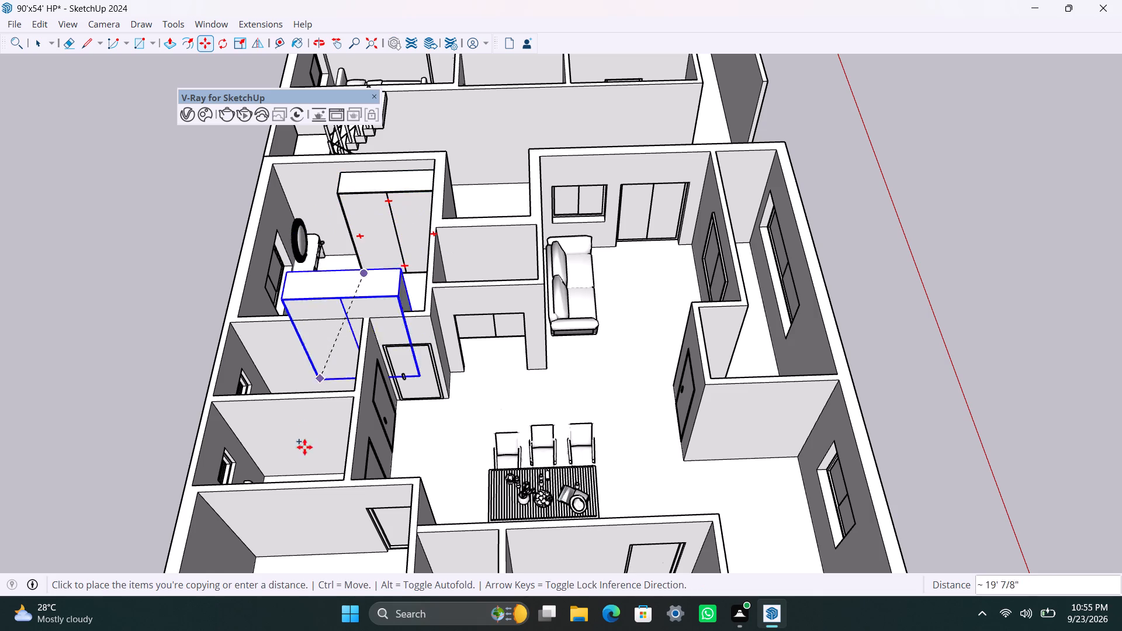
scroll(296, 493, "down", 3)
middle_click_drag(306, 495, 532, 327, "shift")
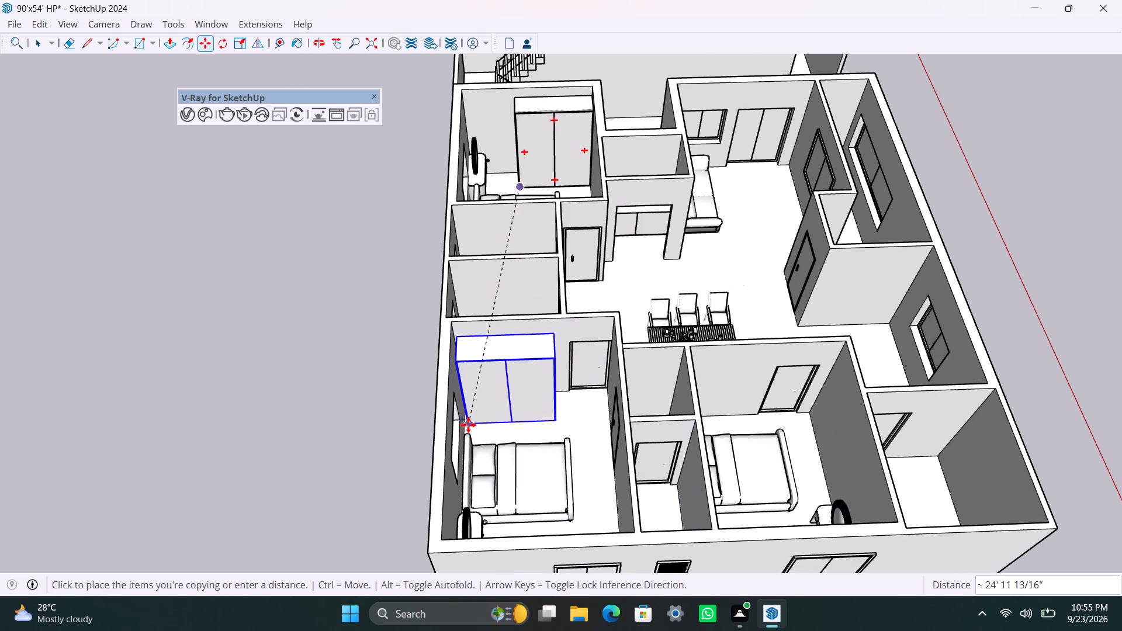
left_click(473, 425)
Move the copied wardrobe about 11" so its back corner sits against the front corner bedroom's outer wall.
scroll(473, 425, "up", 3)
middle_click_drag(483, 430, 583, 488)
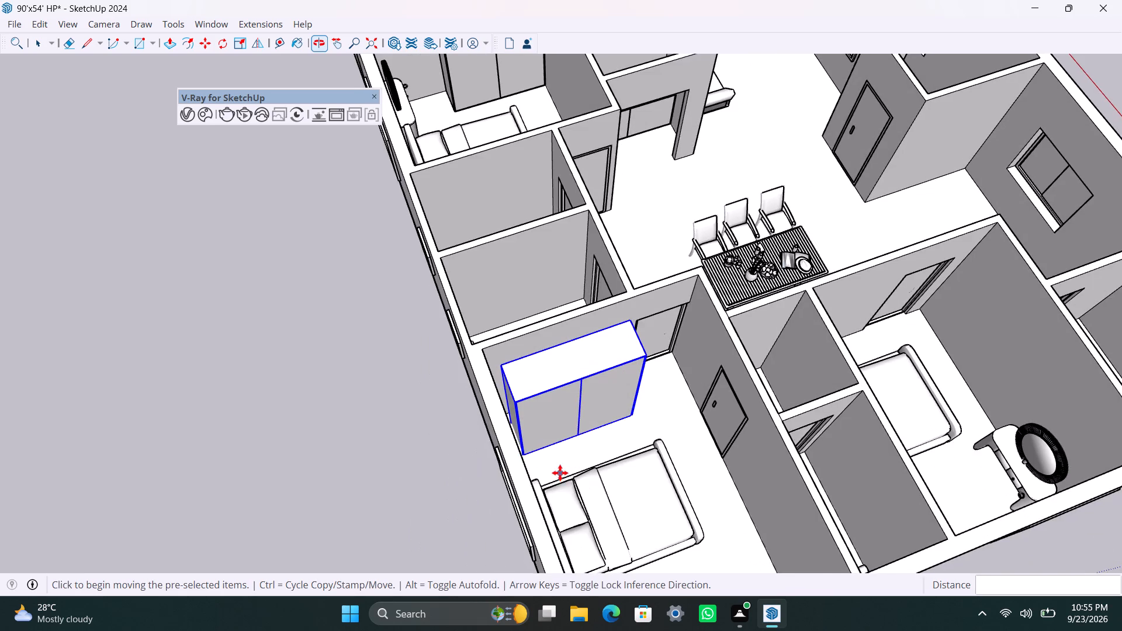
scroll(560, 467, "up", 7)
scroll(483, 420, "up", 6)
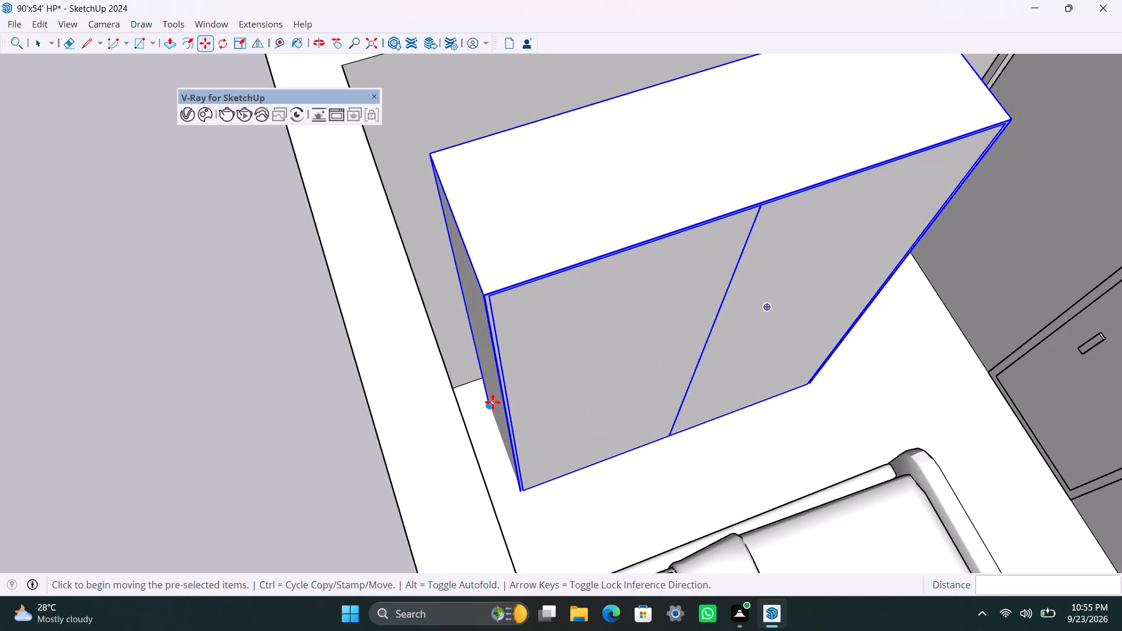
middle_click_drag(492, 417, 487, 422)
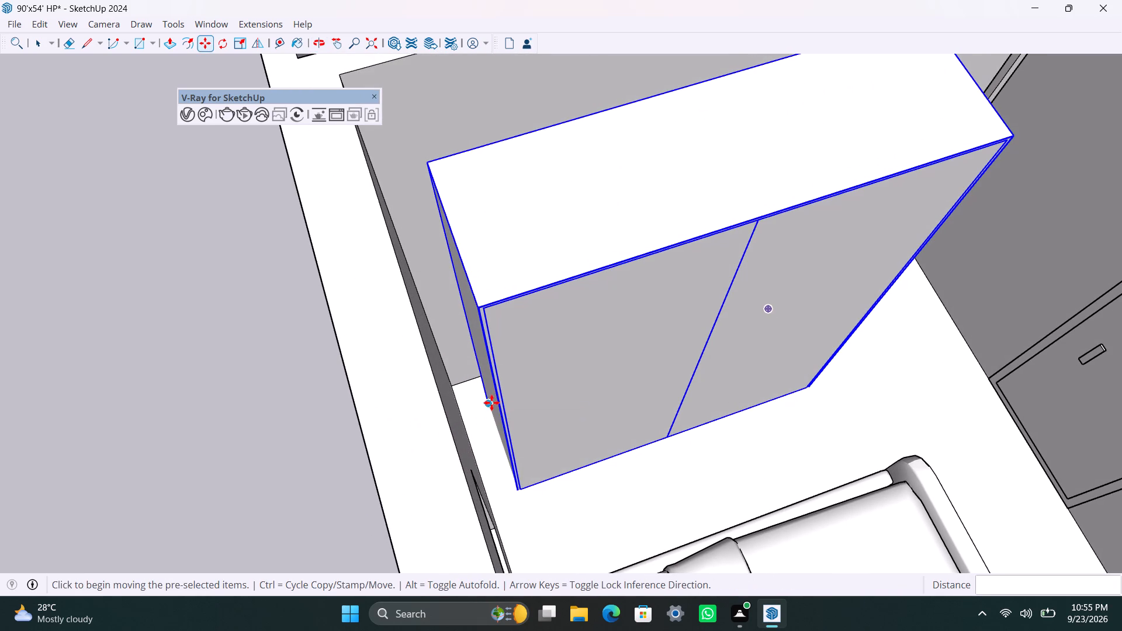
left_click(491, 403)
left_click(451, 389)
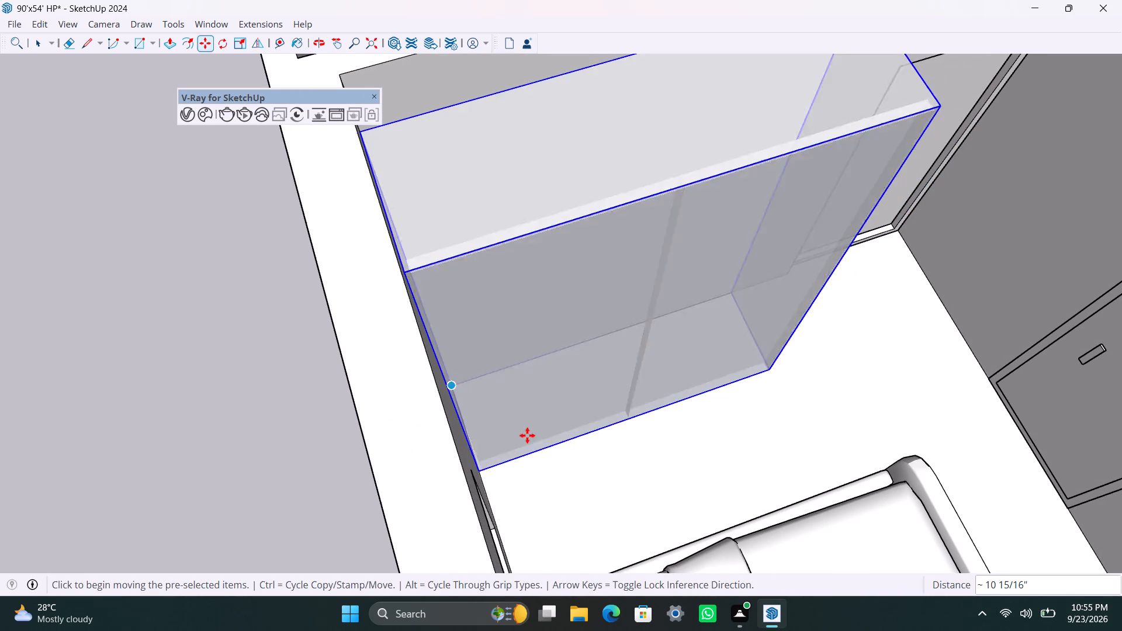
key("space")
Copy the two-door wardrobe about 54' 5" into the other apartment's far corner bedroom, beside the double bed.
scroll(913, 372, "down", 9)
middle_click_drag(919, 352, 629, 235)
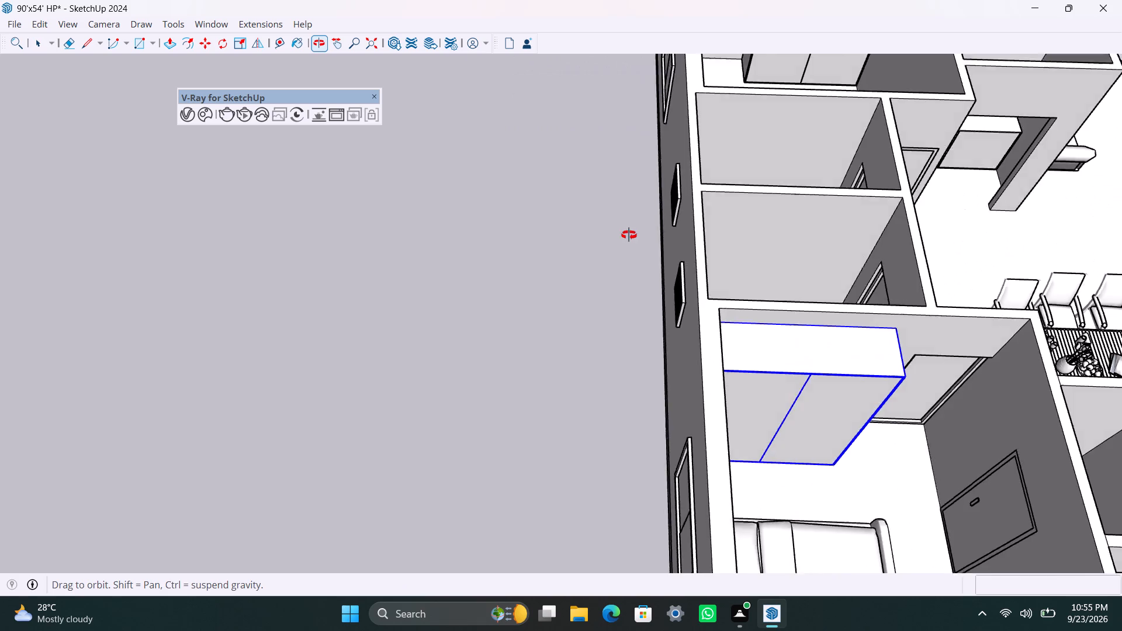
middle_click_drag(629, 235, 587, 176)
scroll(647, 380, "down", 5)
middle_click_drag(706, 475, 660, 315, "shift")
scroll(660, 314, "up", 2)
middle_click_drag(663, 331, 623, 523)
scroll(628, 523, "up", 1)
scroll(718, 394, "down", 4)
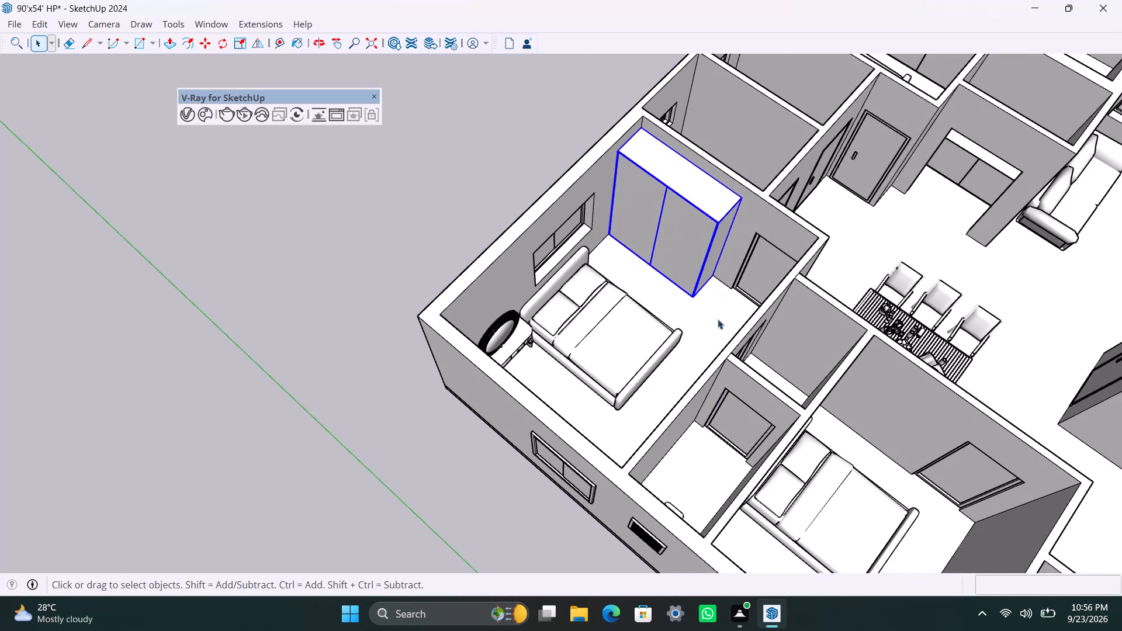
scroll(678, 282, "down", 4)
key("m")
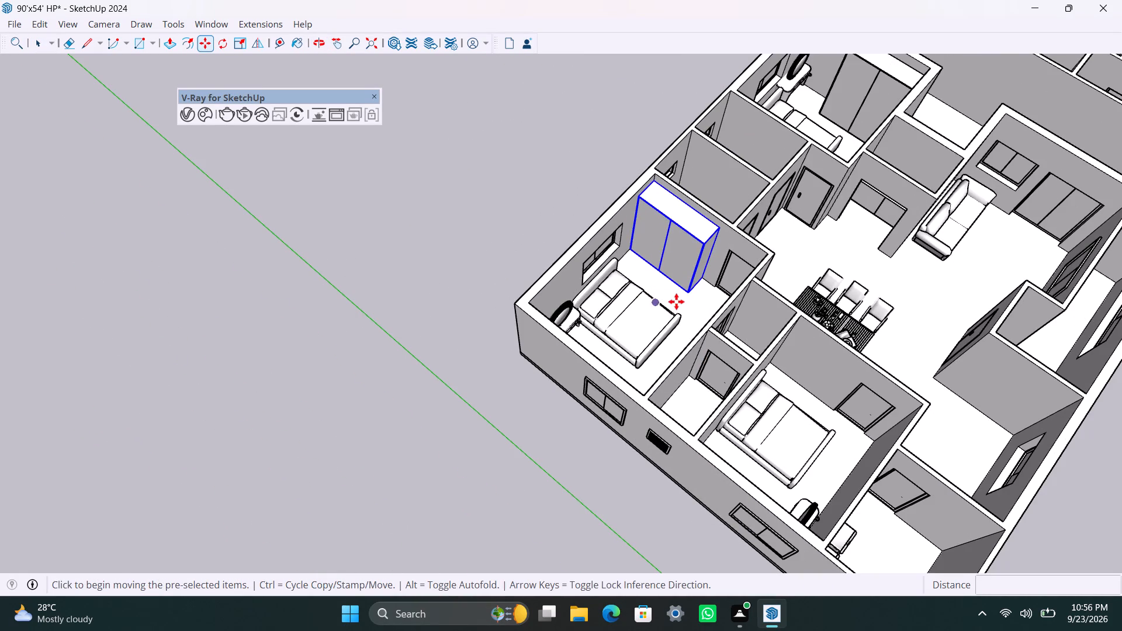
left_click(687, 290)
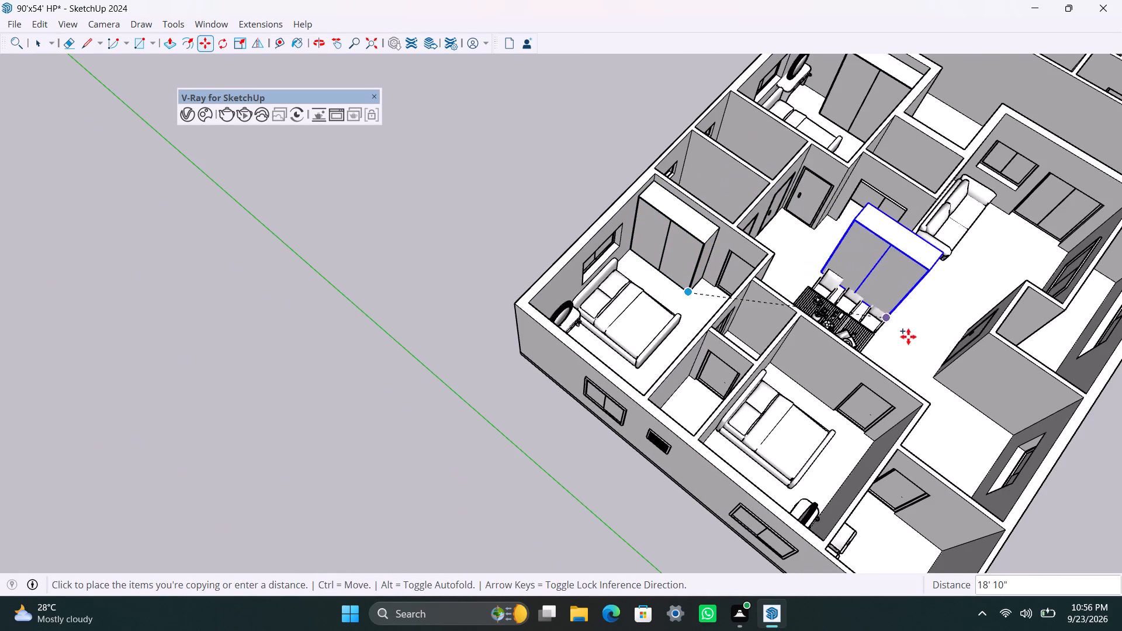
scroll(922, 387, "down", 2)
middle_click_drag(923, 391, 621, 389, "shift")
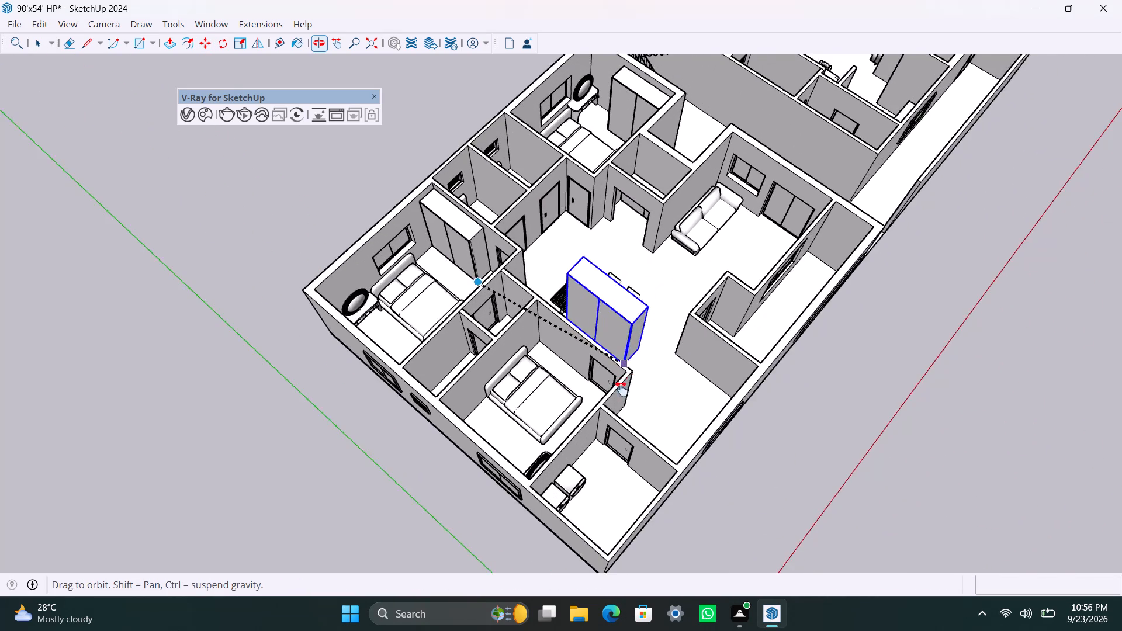
middle_click_drag(621, 389, 520, 461, "shift")
scroll(663, 264, "down", 3)
middle_click_drag(666, 258, 538, 452, "shift")
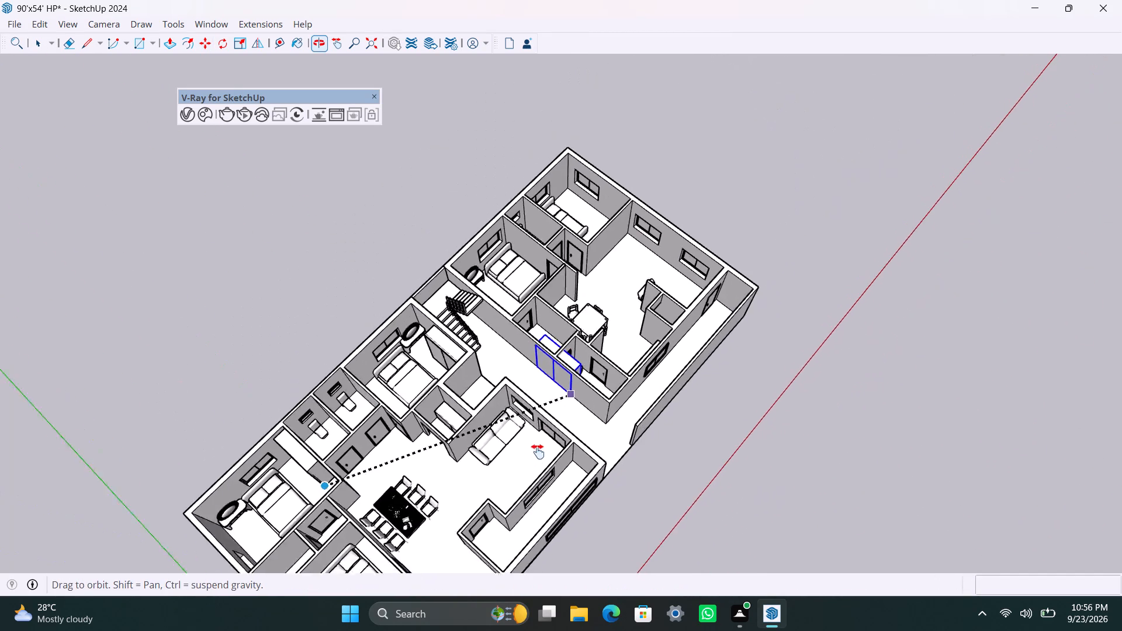
middle_click_drag(538, 452, 534, 458, "shift")
scroll(557, 283, "up", 8)
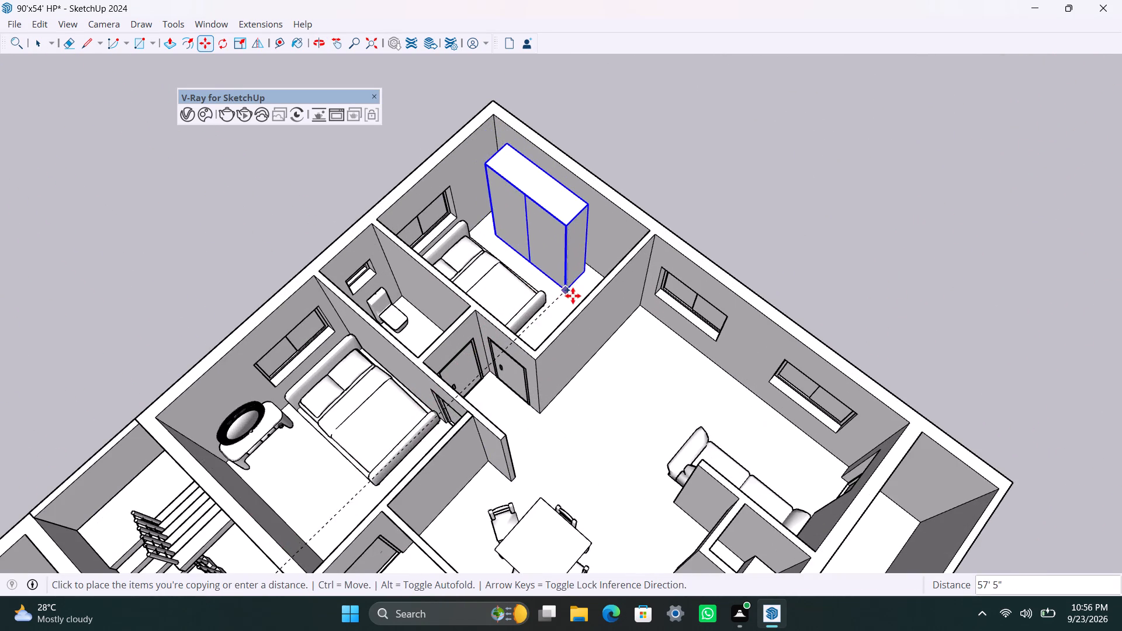
scroll(573, 296, "up", 1)
middle_click_drag(573, 296, 699, 356)
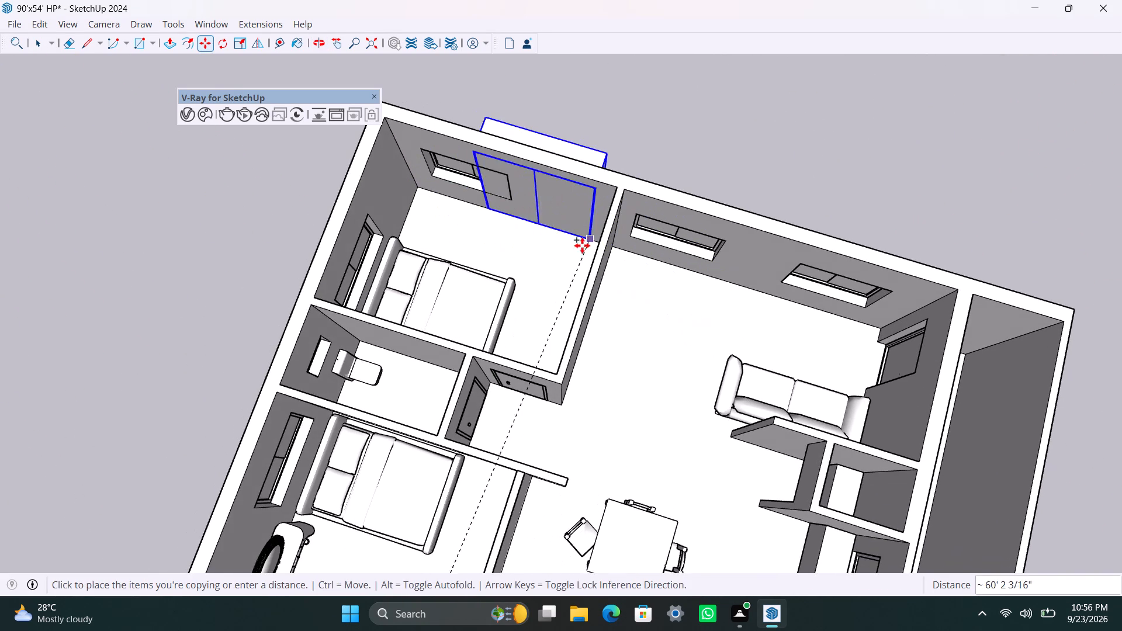
scroll(590, 269, "up", 3)
middle_click_drag(589, 272, 632, 325)
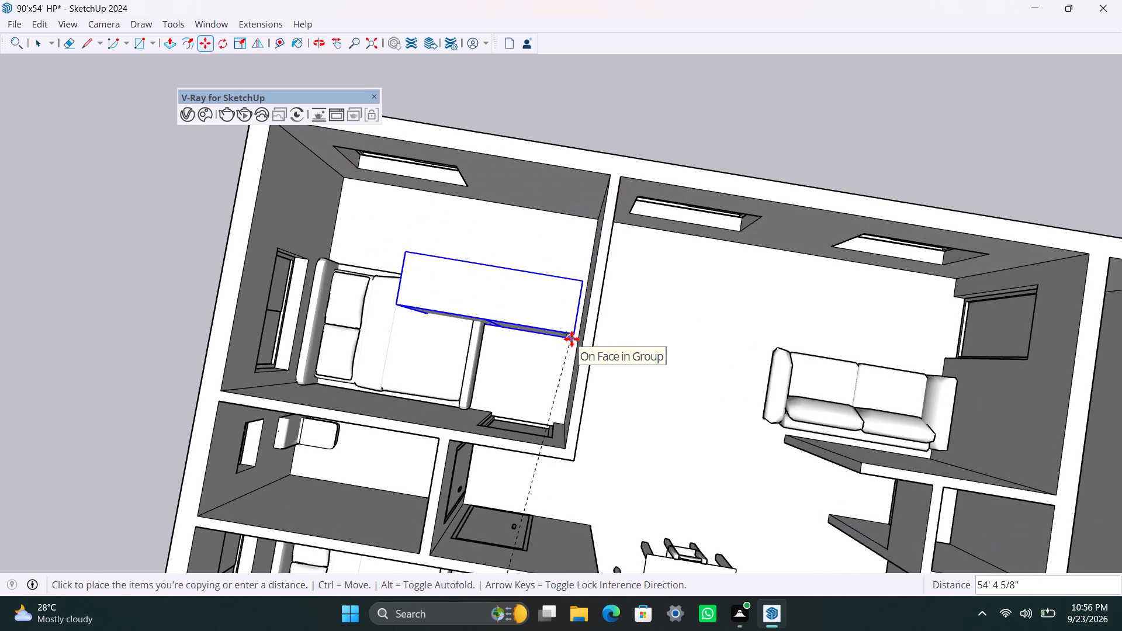
left_click(572, 339)
Move the new wardrobe copy about 3' into the far bedroom's corner, against the window wall and the living-room partition.
scroll(587, 292, "up", 2)
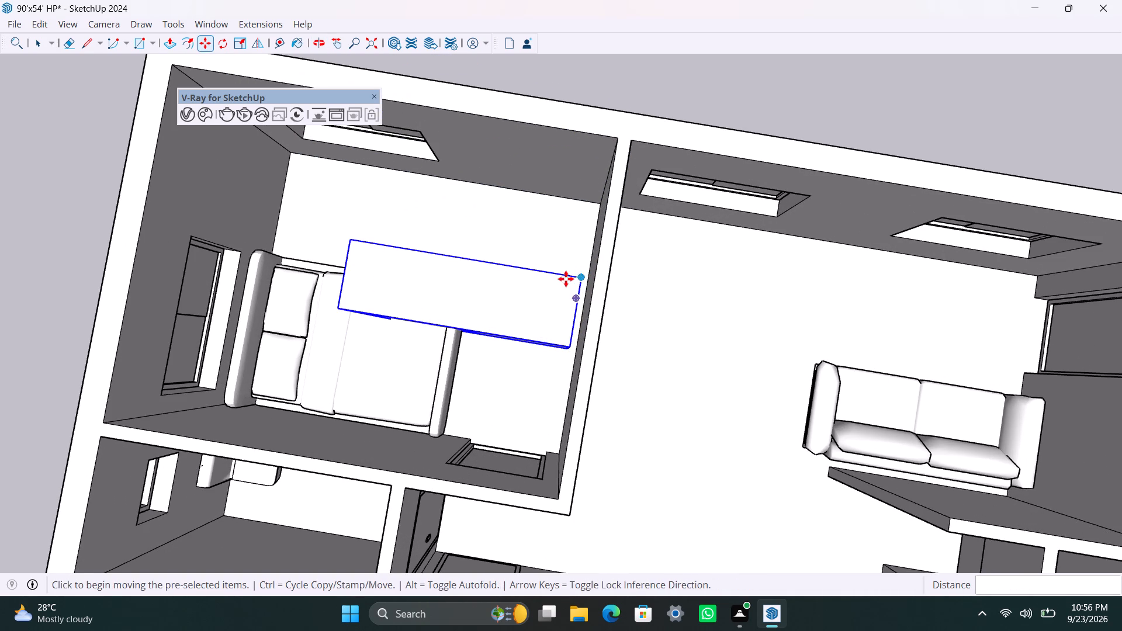
middle_click_drag(566, 279, 541, 335)
left_click(572, 285)
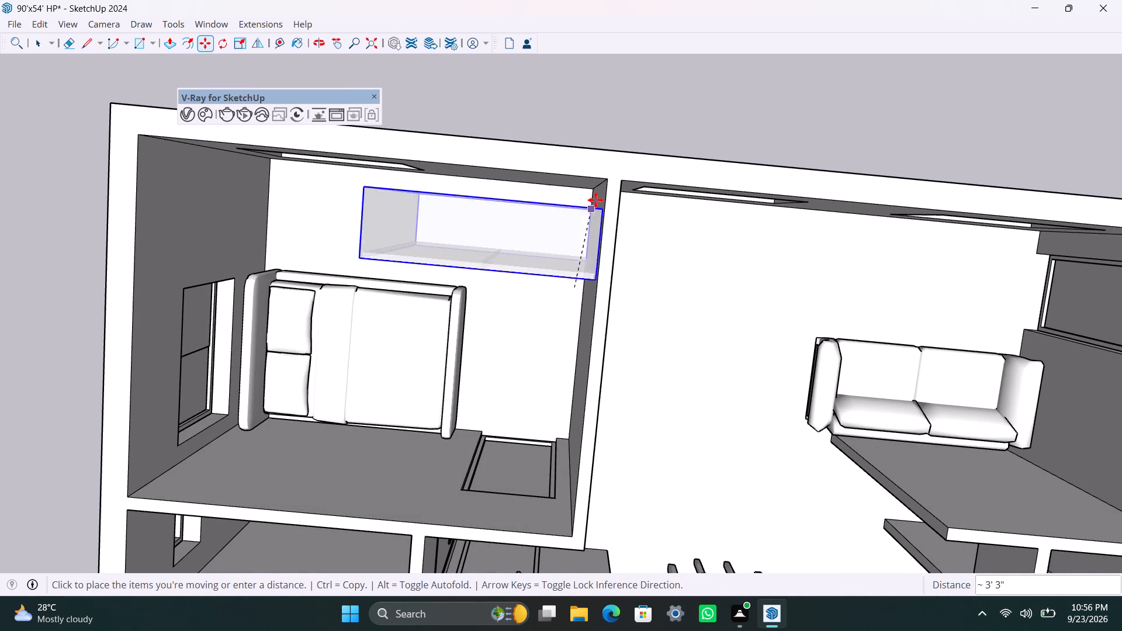
left_click(596, 194)
Scale the far bedroom wardrobe's width along the green axis to about 0.90, narrowing it from the window side.
scroll(563, 262, "down", 4)
middle_click_drag(510, 313, 594, 179)
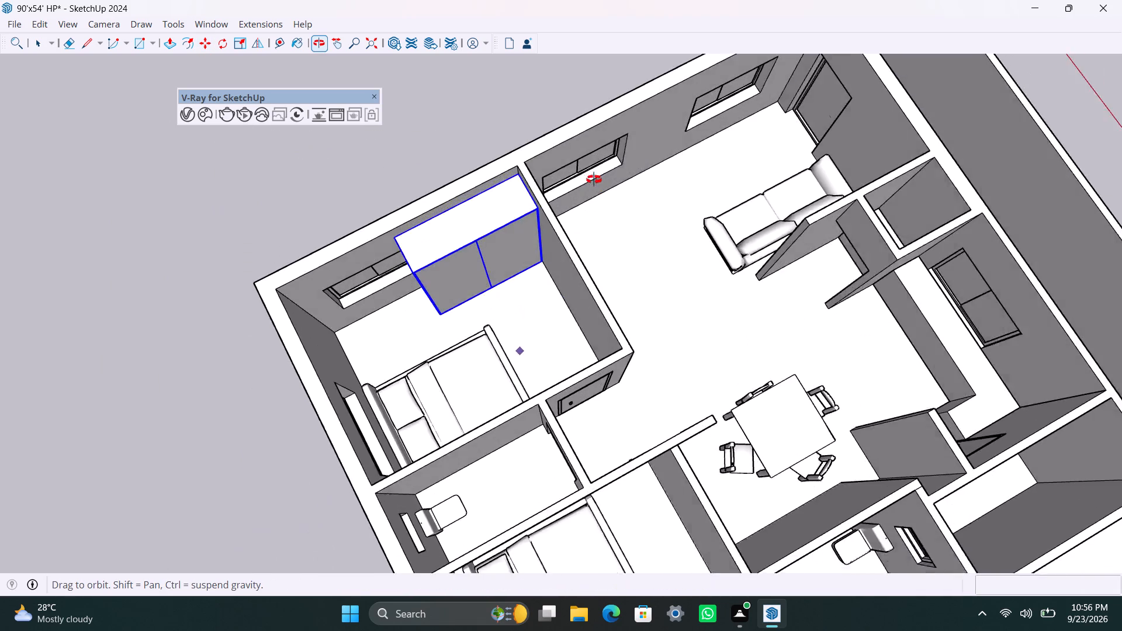
middle_click_drag(594, 179, 657, 102)
scroll(446, 292, "down", 2)
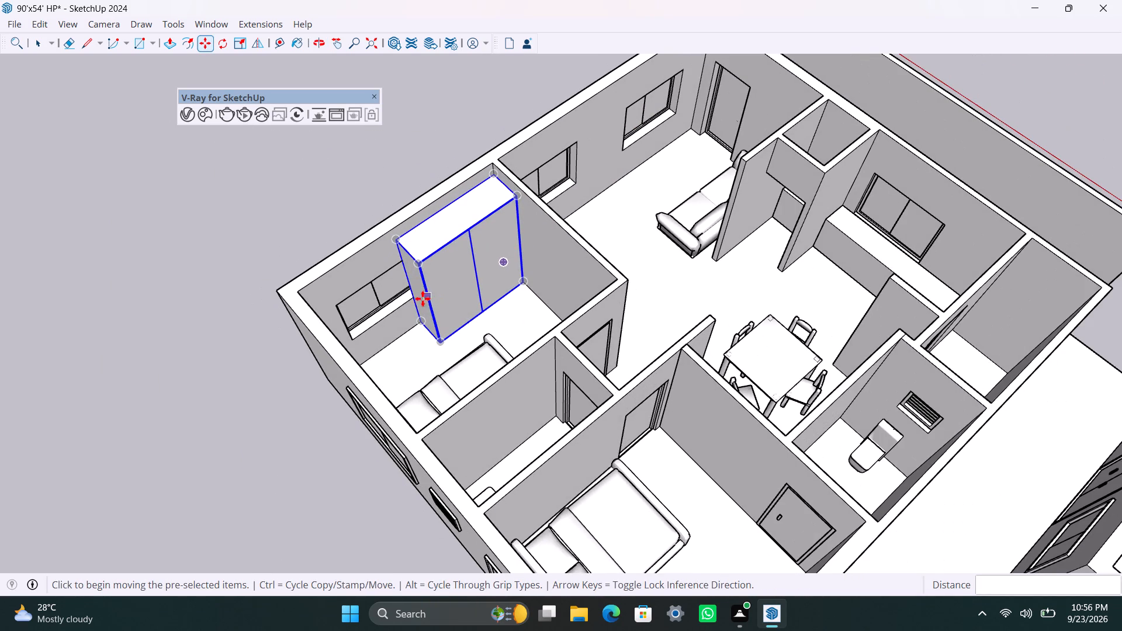
key("s")
left_click_drag(418, 299, 430, 297)
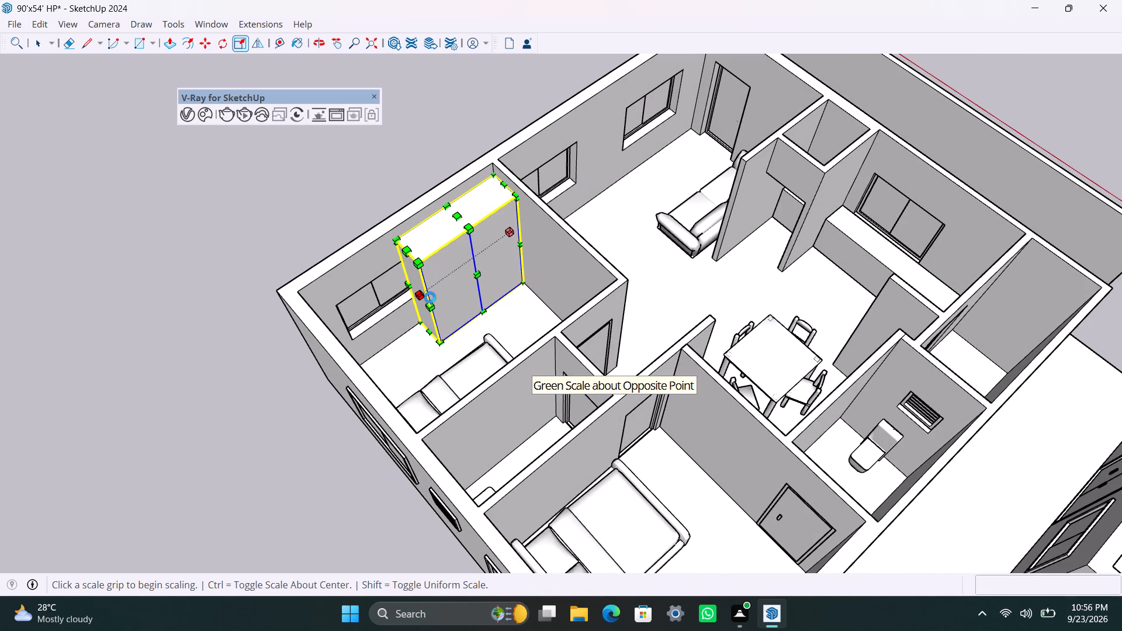
left_click_drag(430, 297, 437, 296)
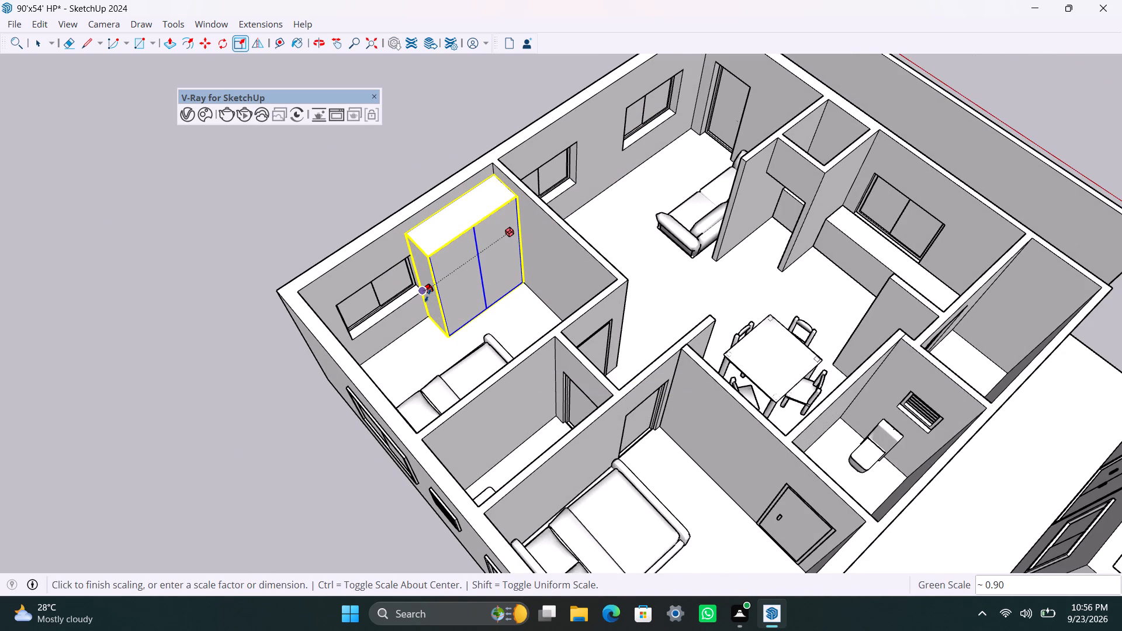
left_click_drag(428, 294, 438, 287)
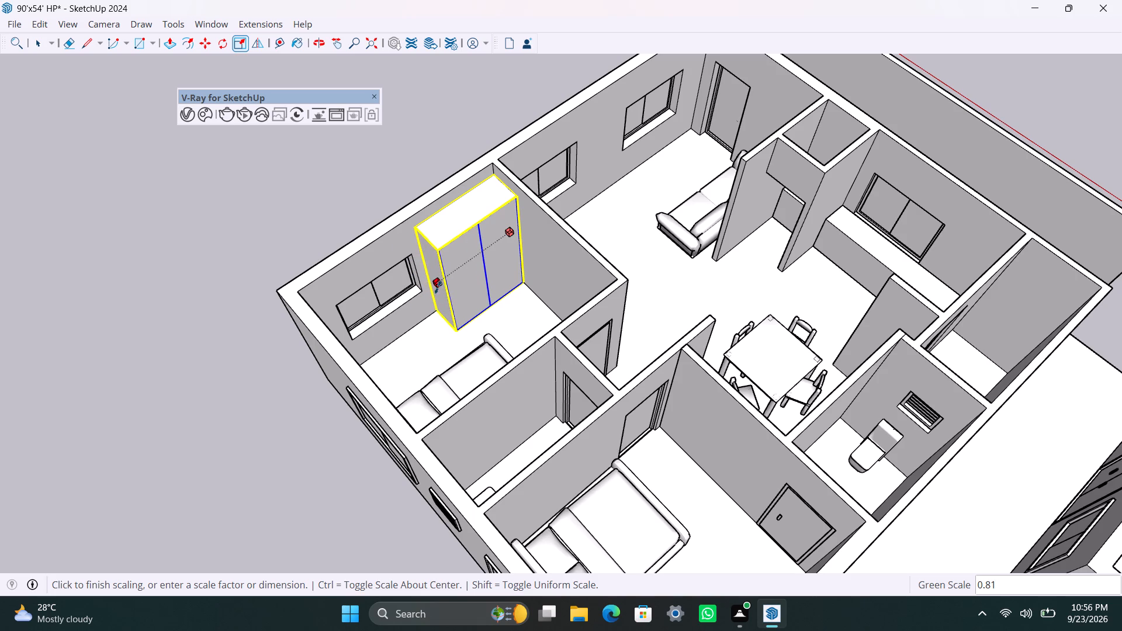
left_click_drag(438, 287, 410, 258)
key("space")
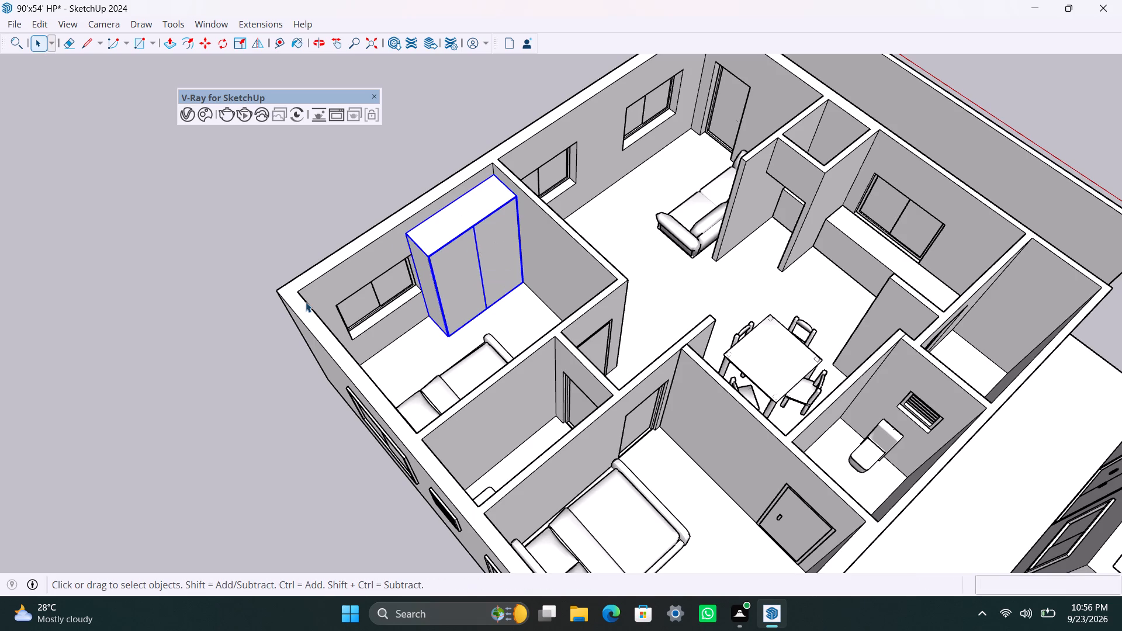
Save the house model.
key("ctrl+s")
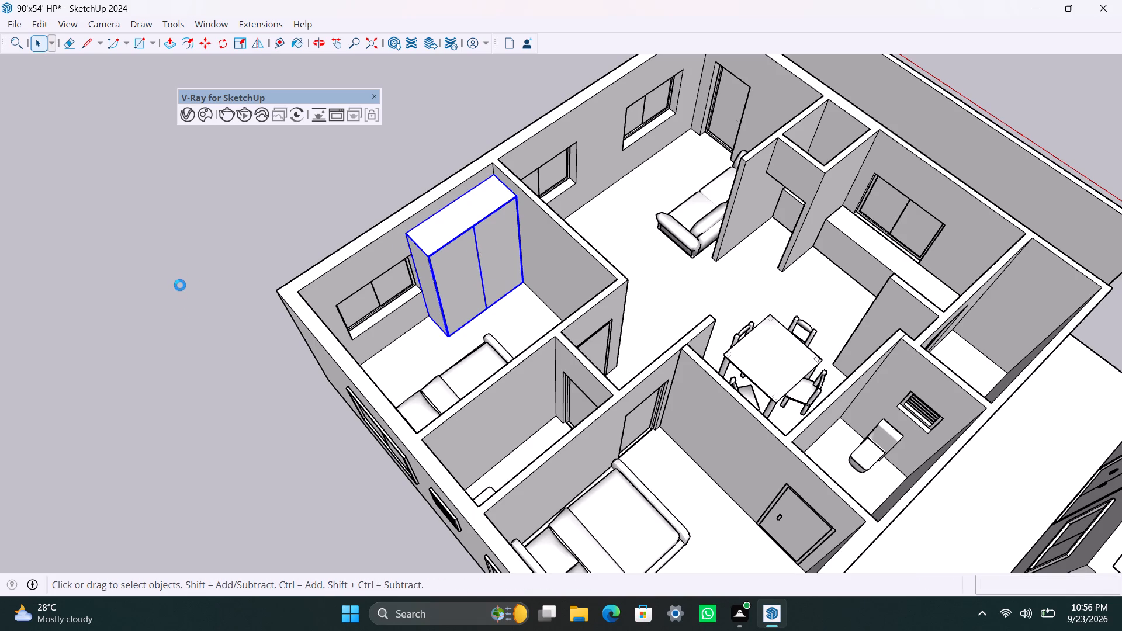
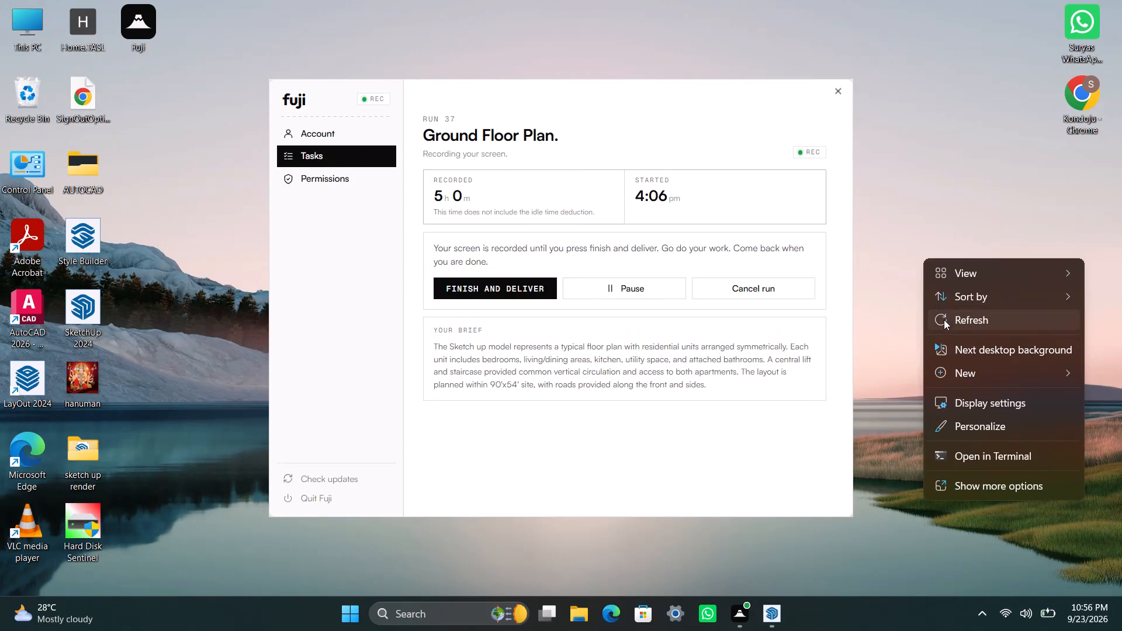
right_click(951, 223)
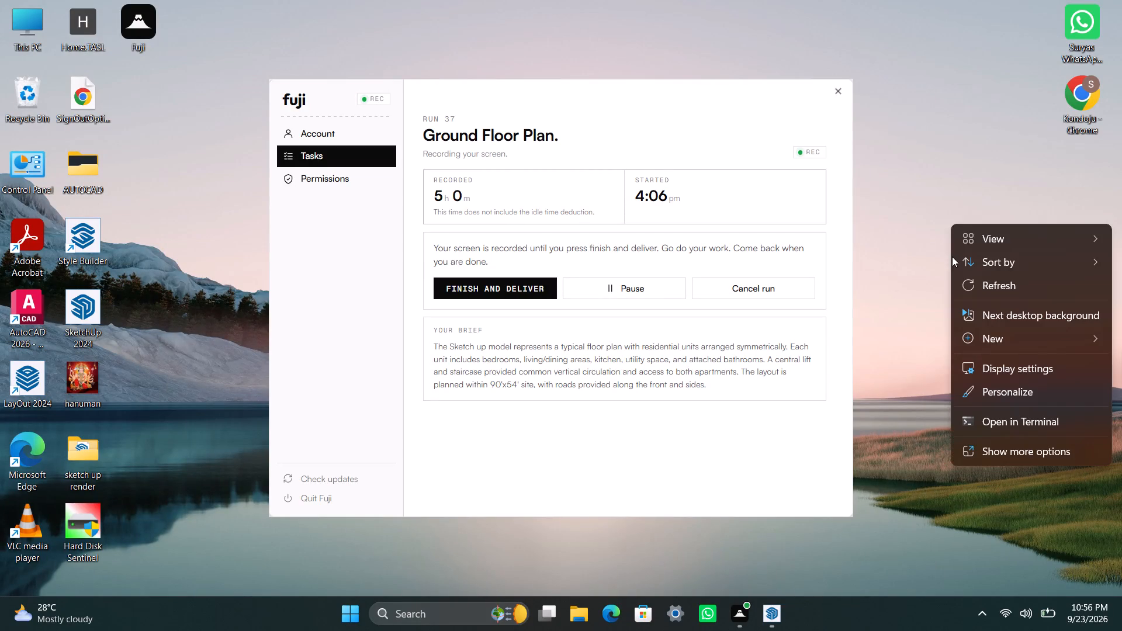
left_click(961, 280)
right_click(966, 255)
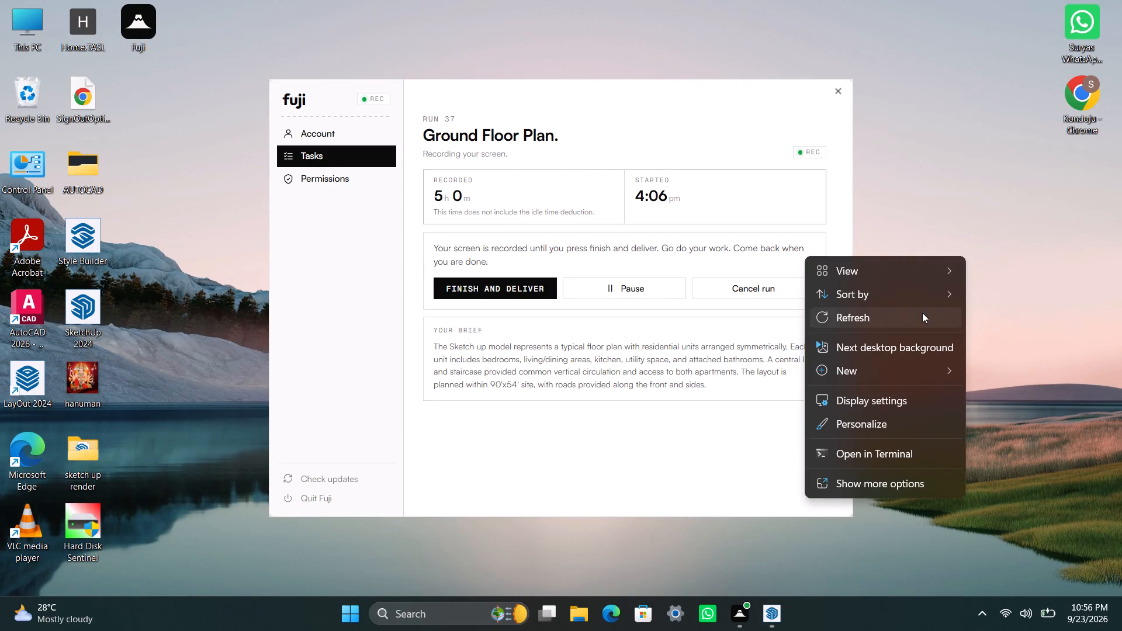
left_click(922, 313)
Switch to SketchUp and copy the far bedroom's two-door wardrobe about 25' outside the house.
left_click(765, 619)
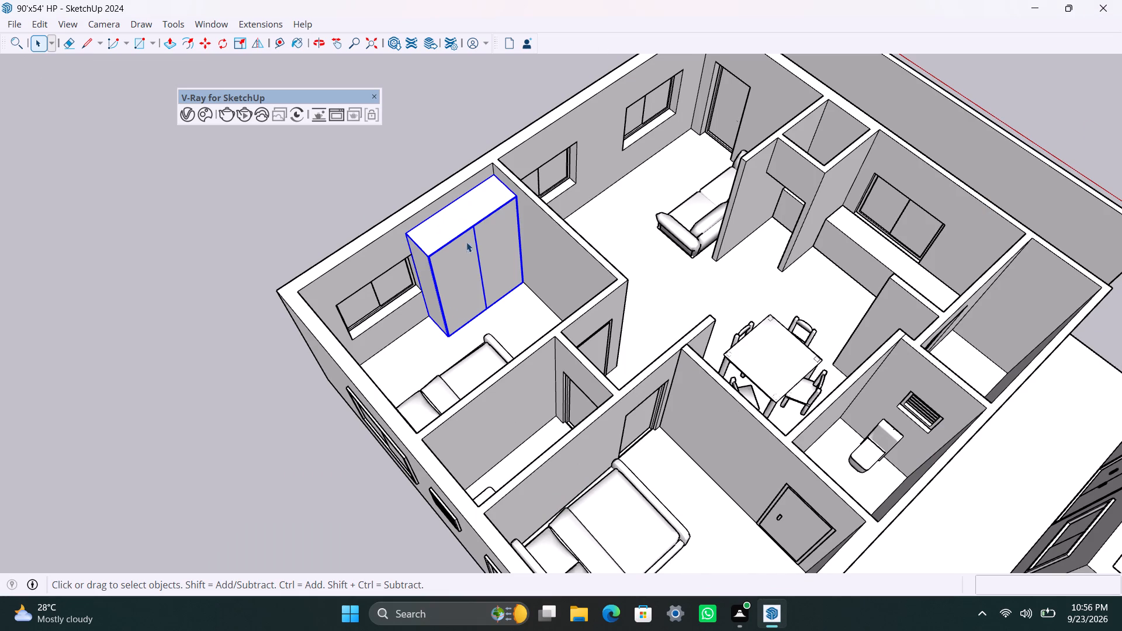
scroll(467, 247, "down", 5)
scroll(444, 275, "up", 2)
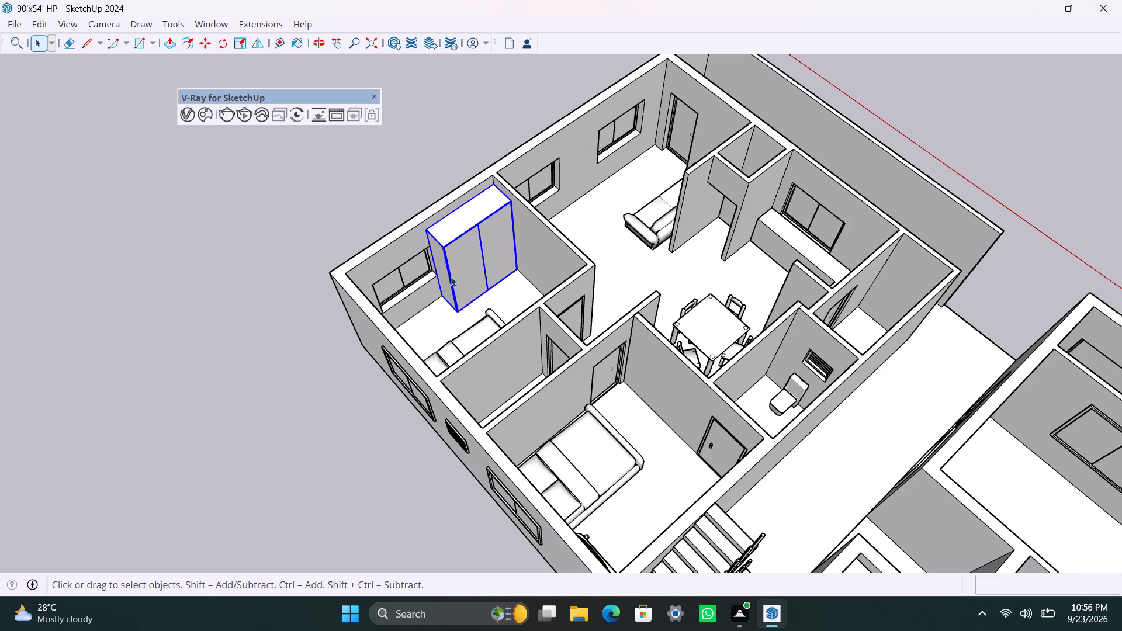
key("m")
left_click(452, 282)
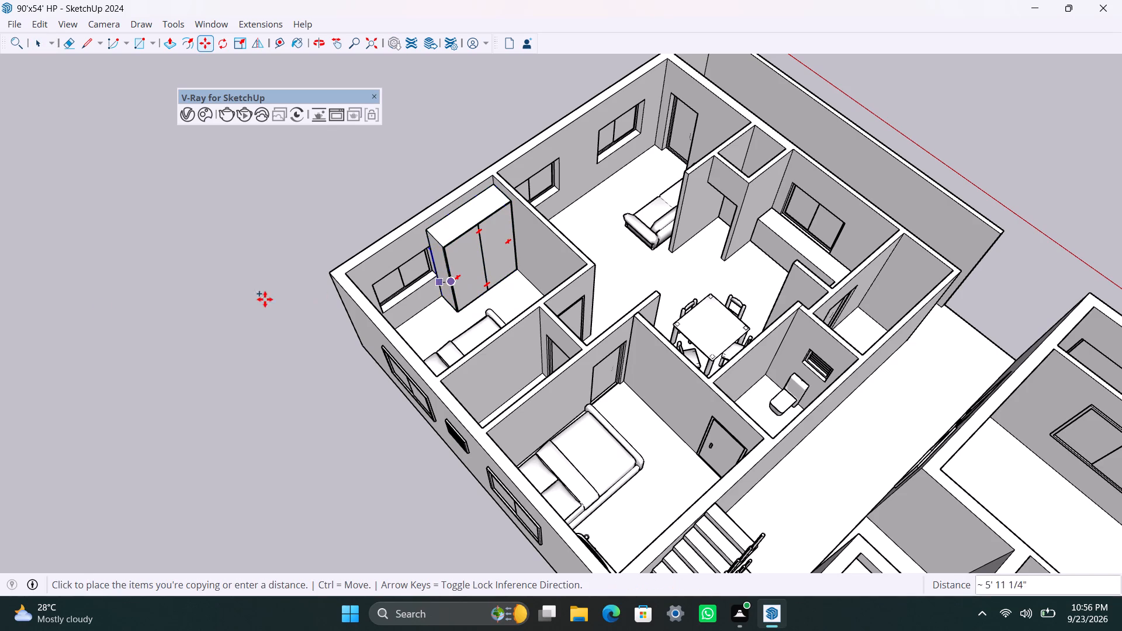
left_click(105, 310)
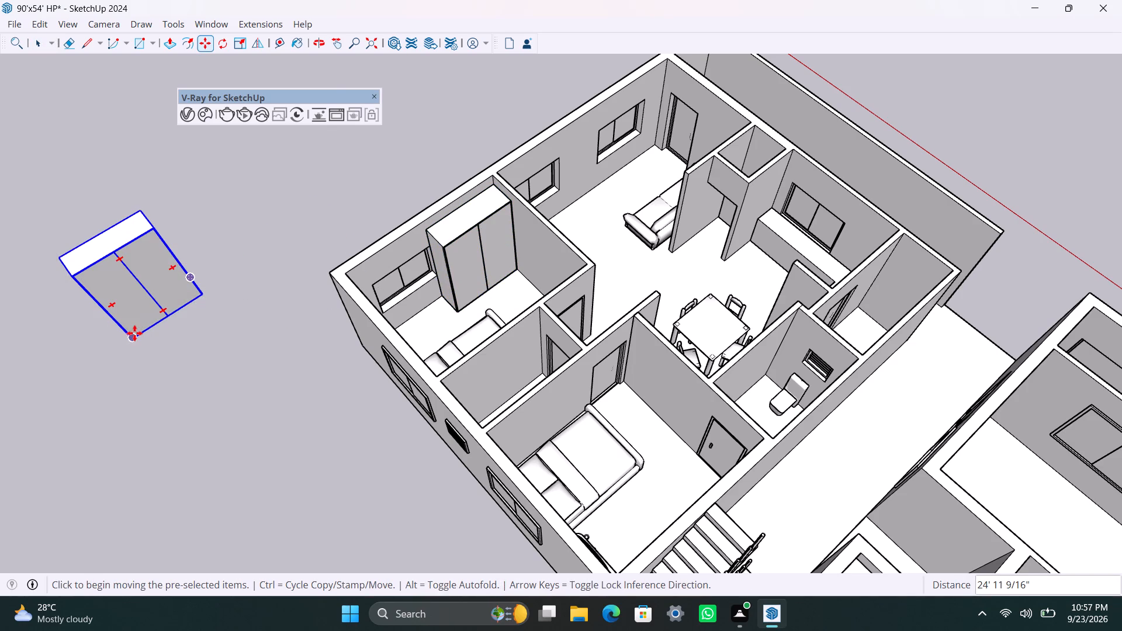
key("space")
Rotate the wardrobe copy outside the house 180 degrees about the vertical blue axis from its bottom corner.
left_click(375, 47)
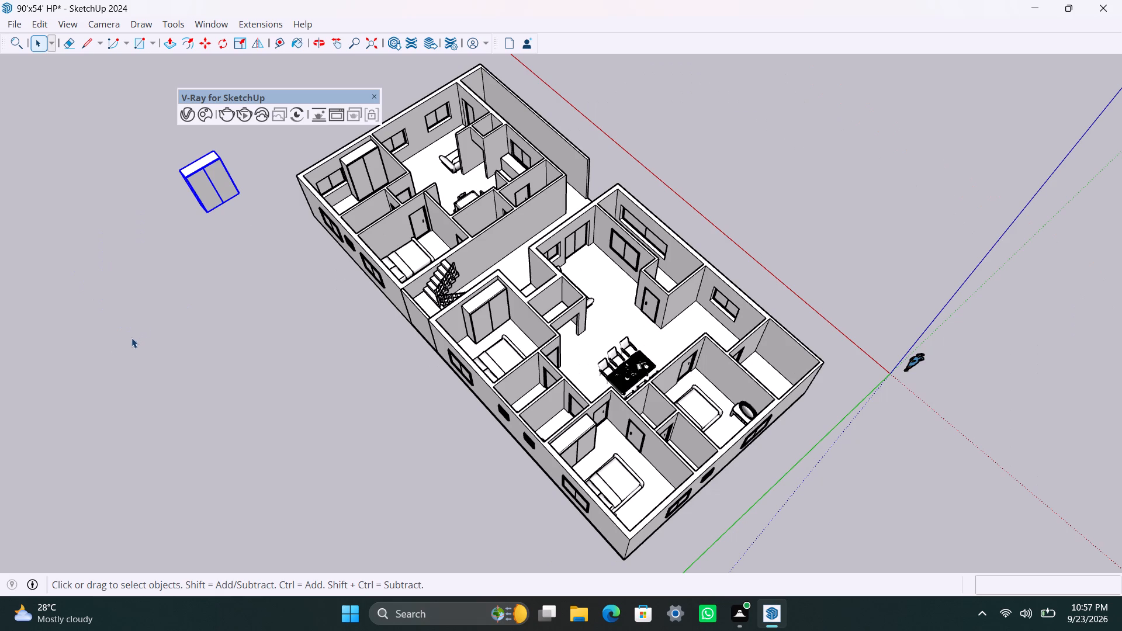
scroll(287, 210, "up", 3)
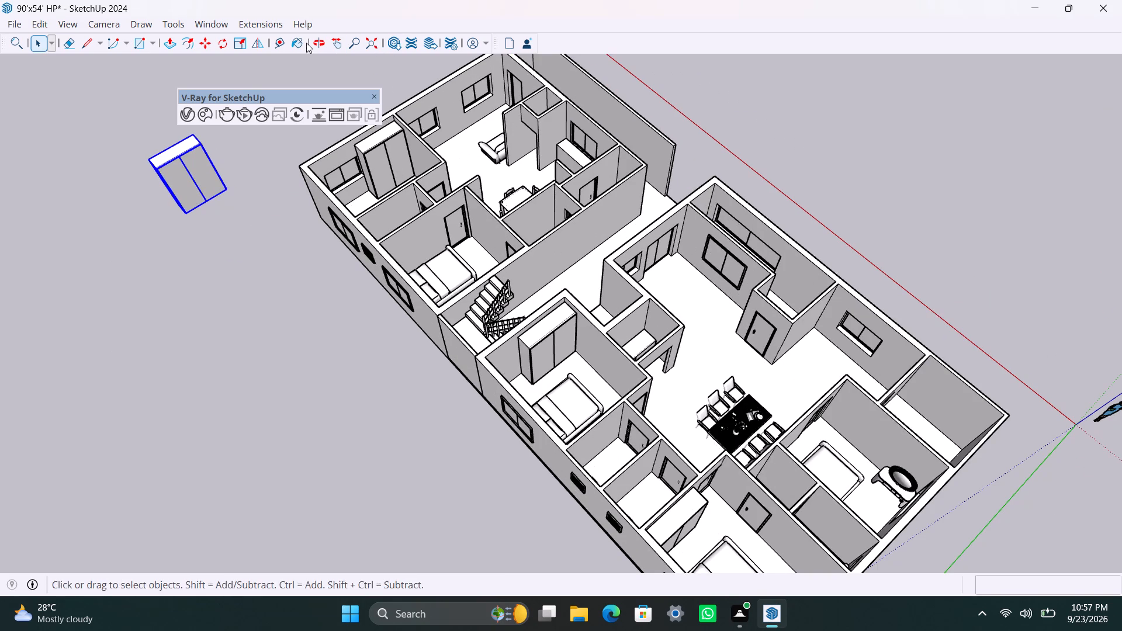
left_click_drag(221, 48, 219, 56)
scroll(182, 216, "up", 13)
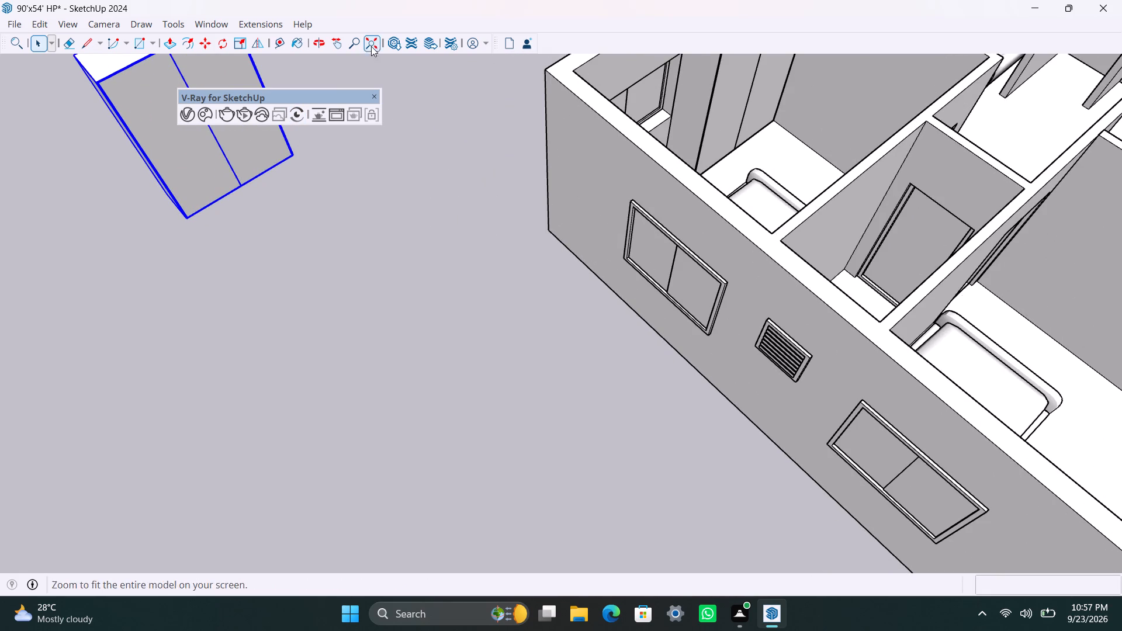
left_click(217, 41)
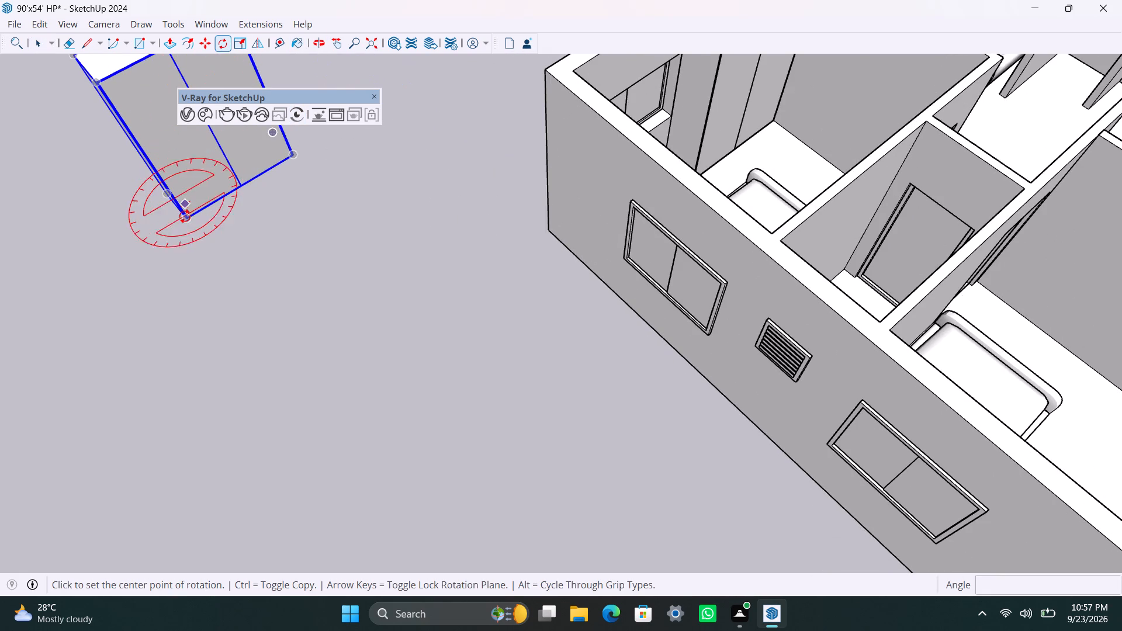
key("Up")
left_click(185, 220)
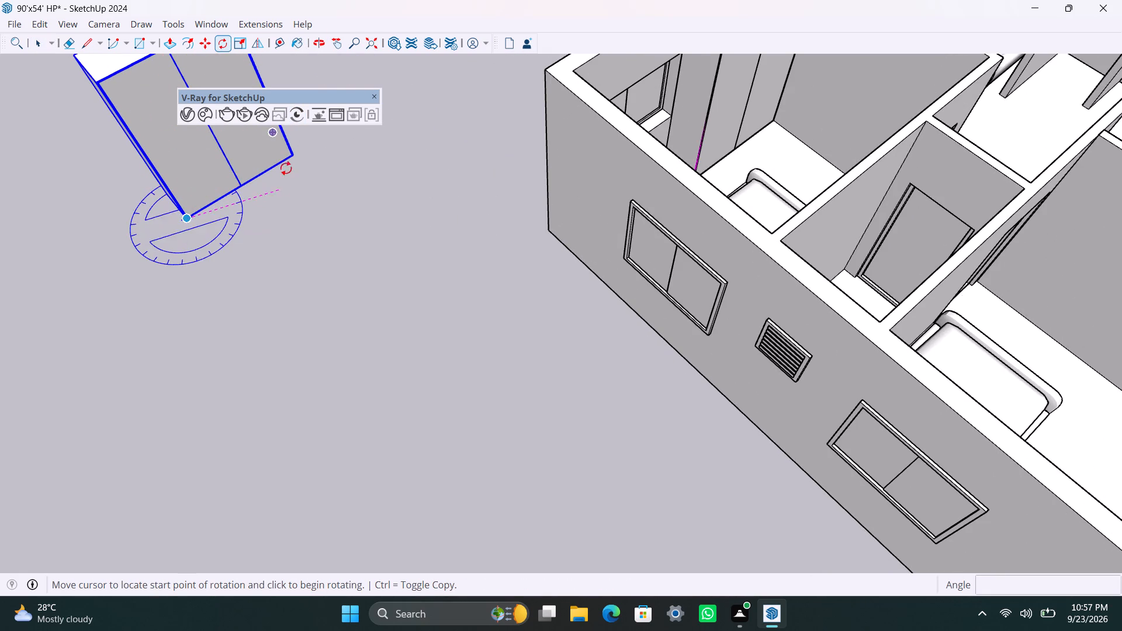
left_click(293, 155)
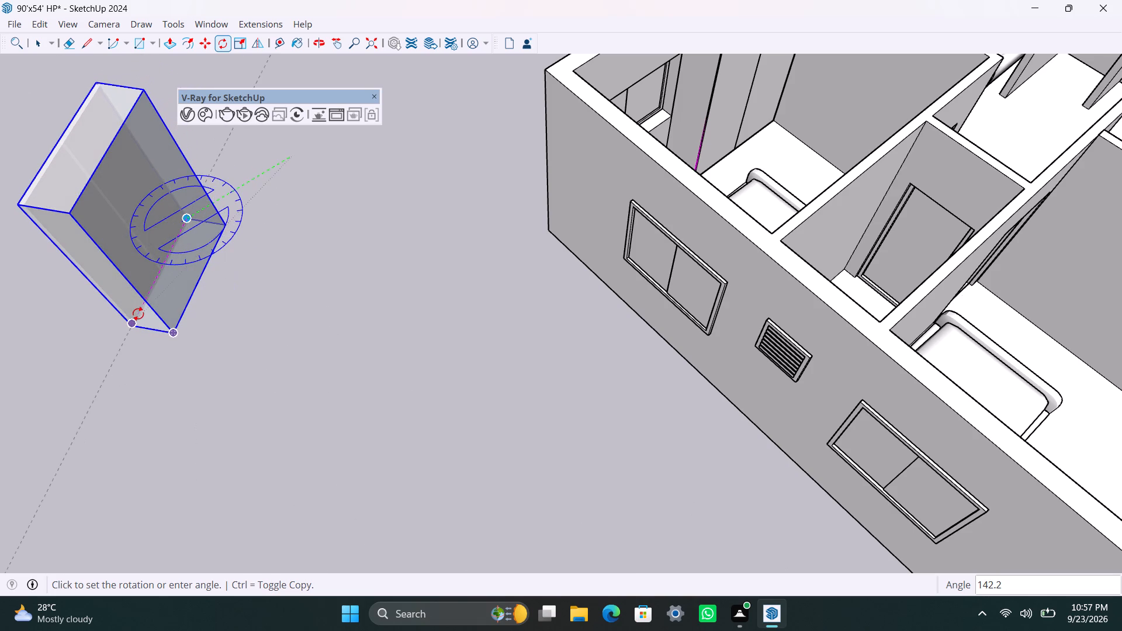
type("180")
key("Return")
key("space")
Move the rotated wardrobe from outside the house into the double bedroom beside the staircase.
scroll(132, 338, "down", 10)
middle_click_drag(72, 418, 262, 429)
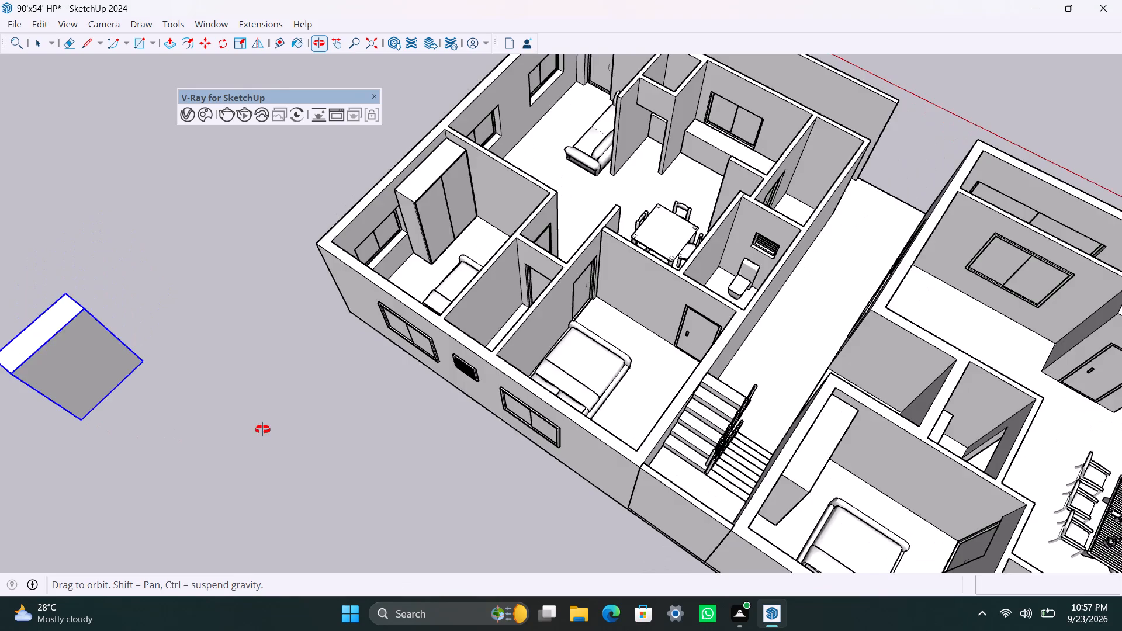
middle_click_drag(262, 429, 867, 350)
scroll(775, 388, "down", 11)
middle_click_drag(729, 449, 738, 417, "shift")
scroll(785, 474, "up", 3)
key("m")
left_click(812, 520)
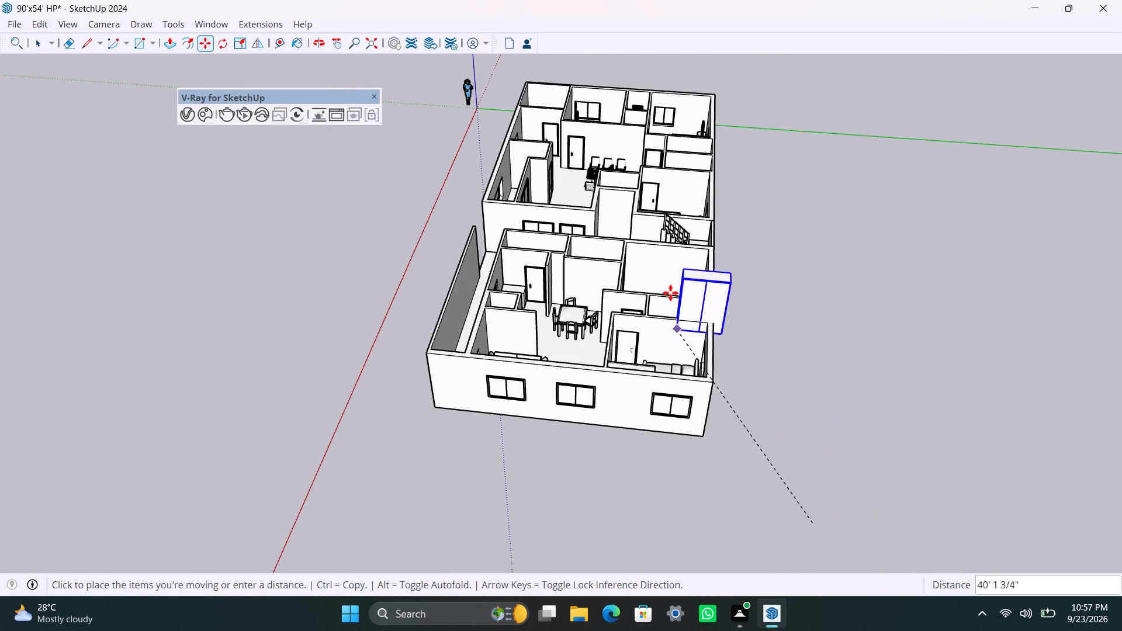
scroll(670, 292, "up", 7)
middle_click_drag(640, 293, 610, 405)
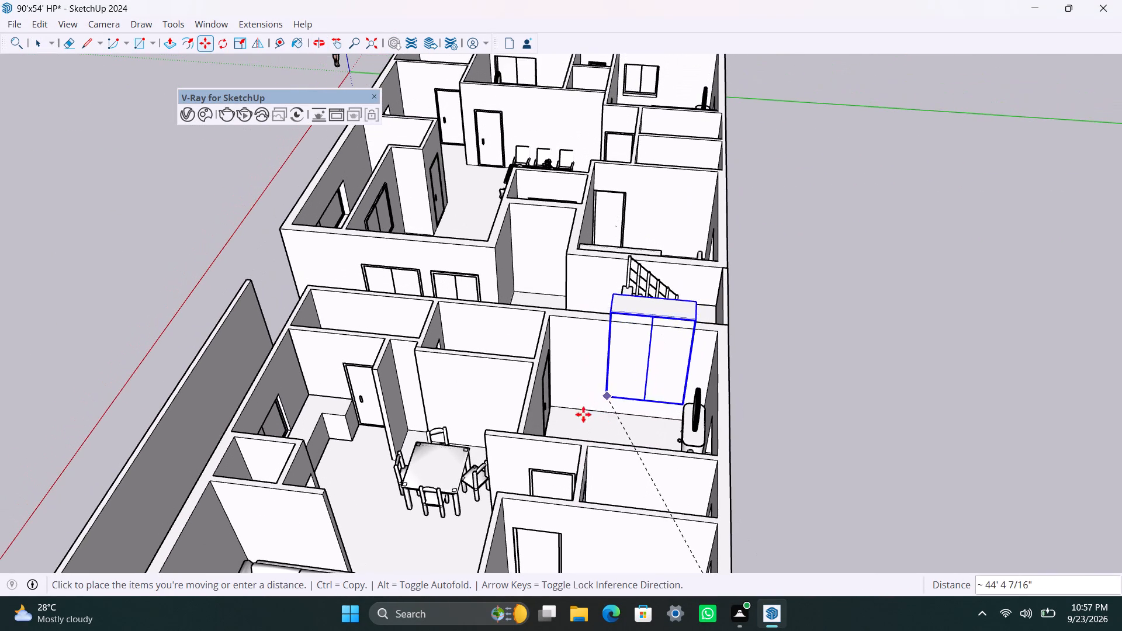
left_click(573, 432)
Move the wardrobe about 9" so its bottom back corner sits on the base of the staircase-side bedroom wall.
scroll(663, 410, "up", 6)
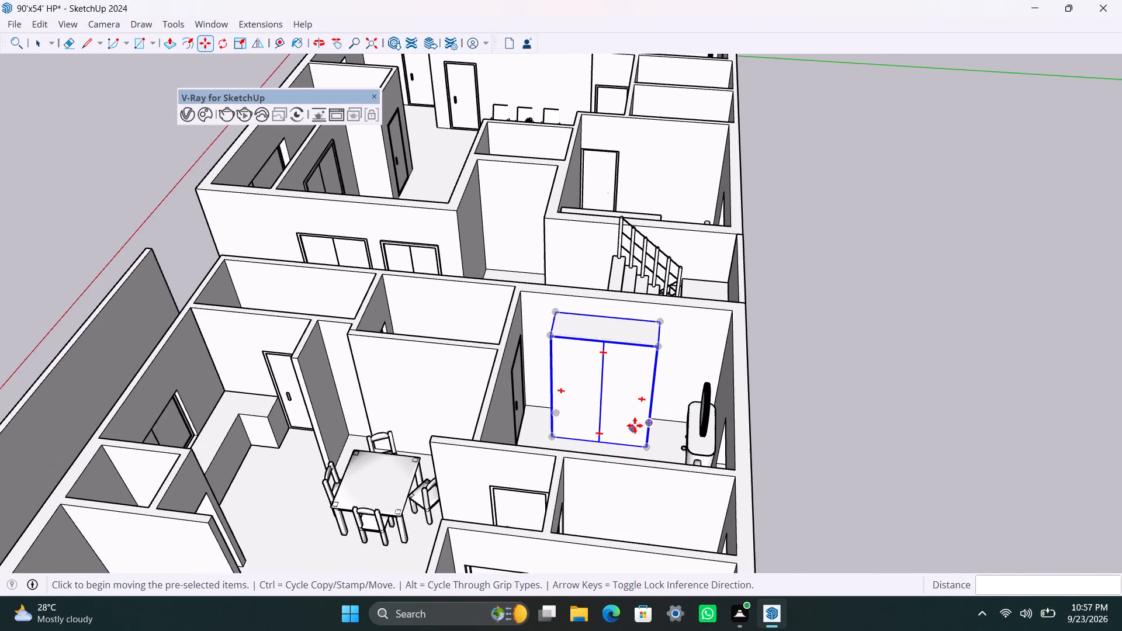
middle_click_drag(674, 428, 505, 492)
scroll(595, 446, "up", 6)
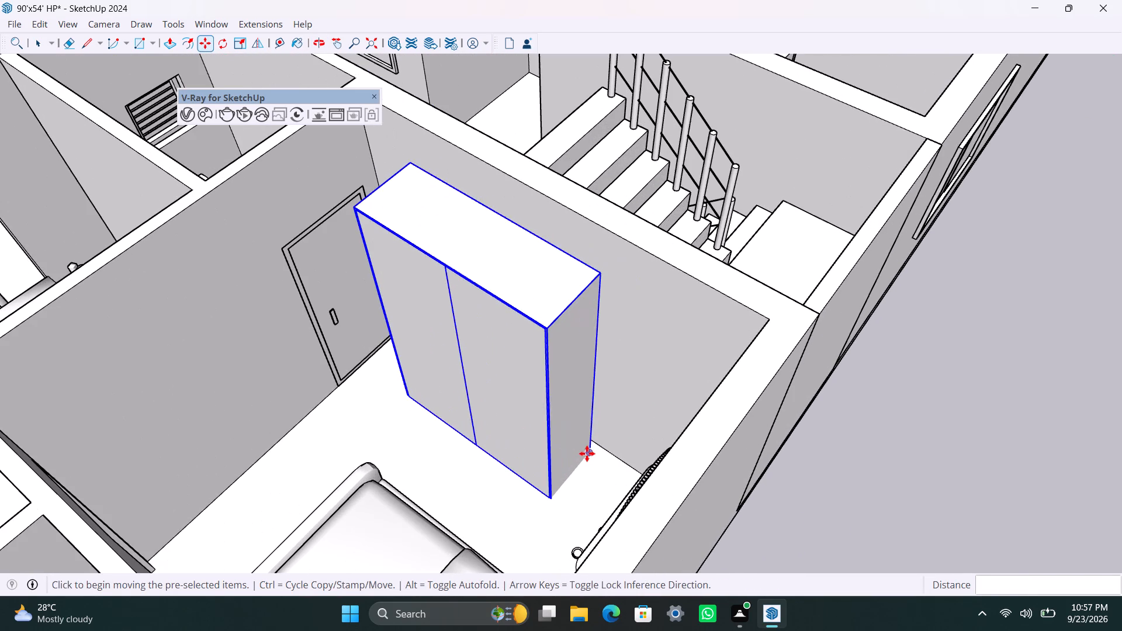
left_click(587, 453)
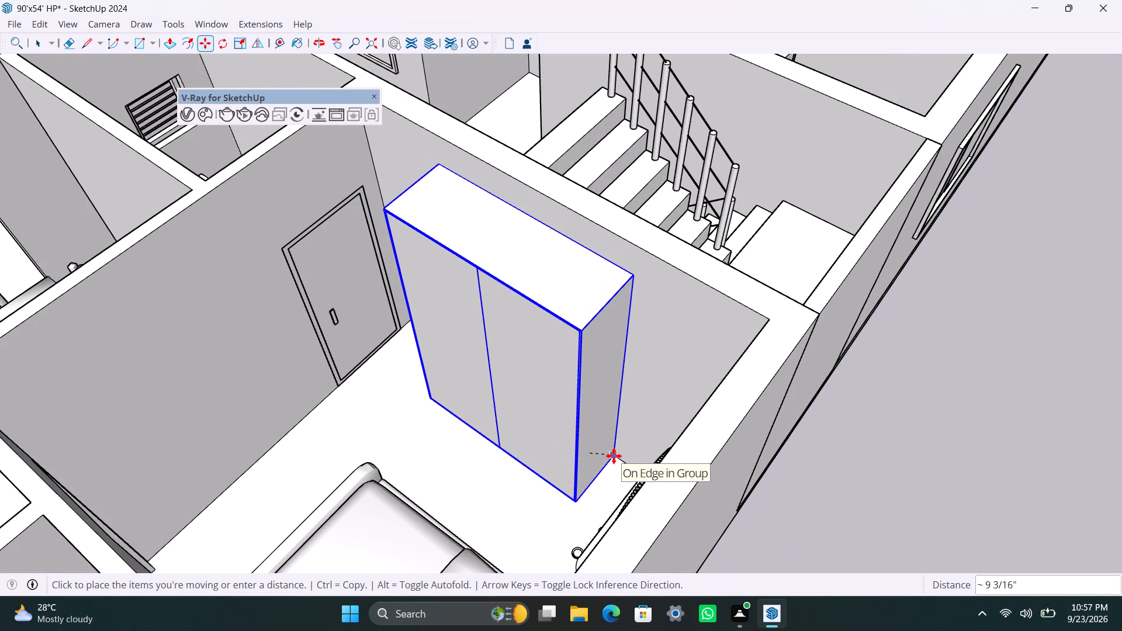
left_click(614, 455)
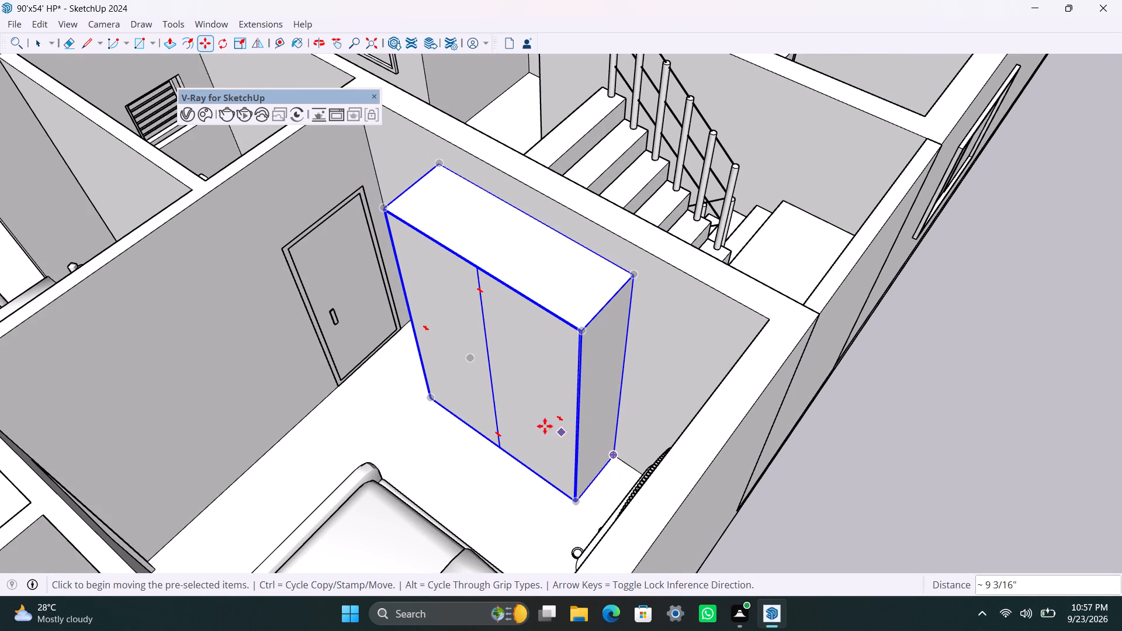
key("space")
Move the dressing table with the round mirror out of the staircase-side bedroom, straight past the outer window wall.
scroll(508, 387, "down", 2)
middle_click_drag(501, 387, 699, 398)
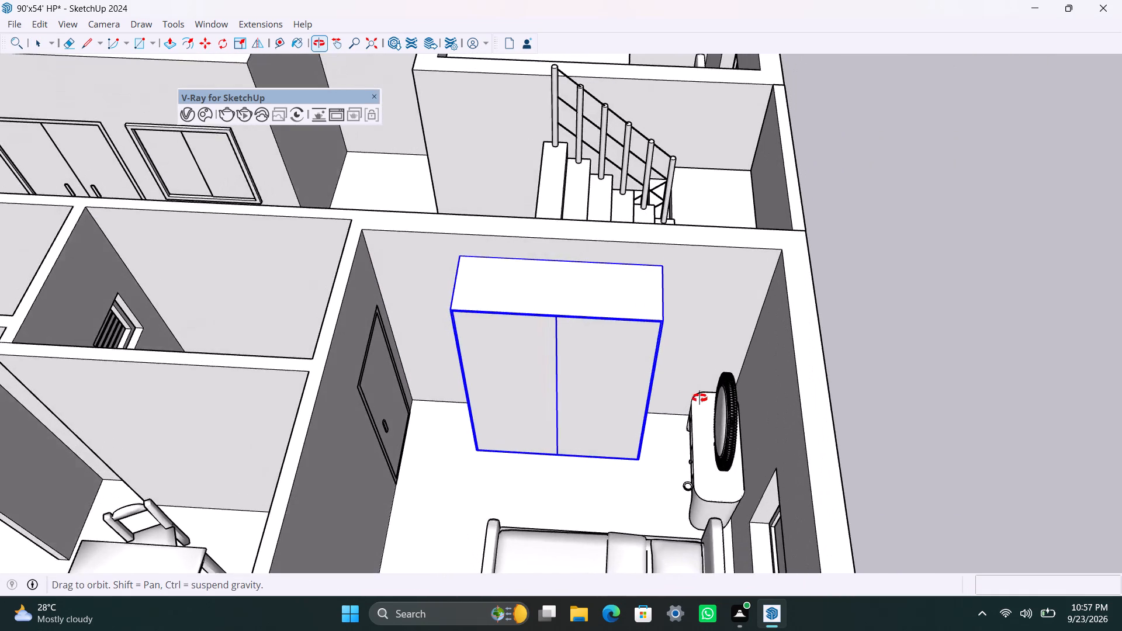
middle_click_drag(699, 398, 728, 398)
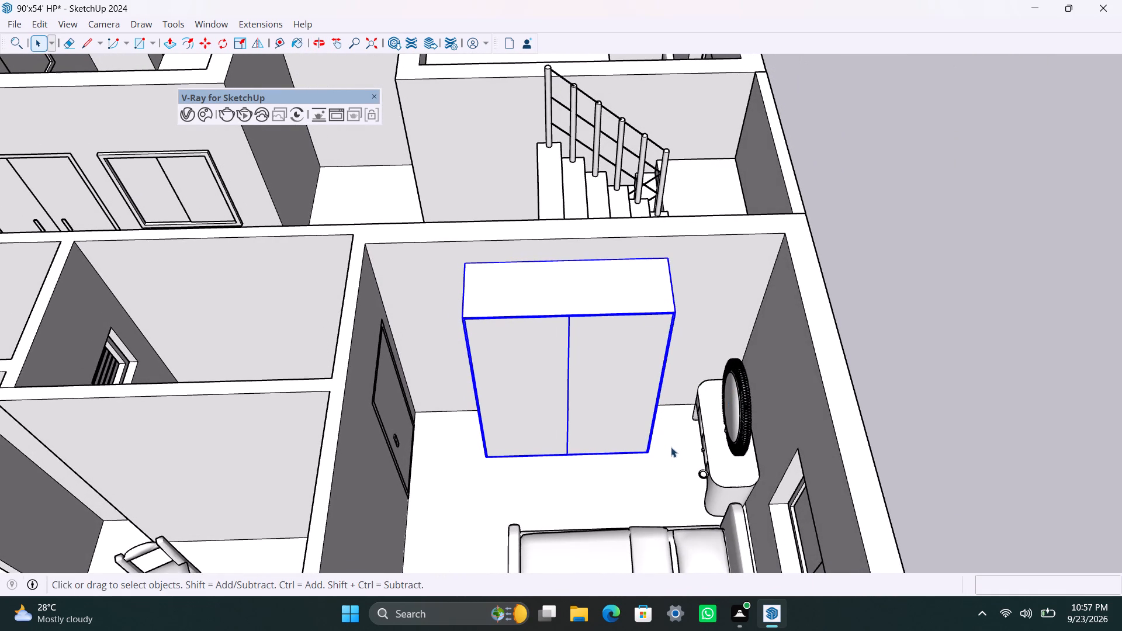
scroll(671, 444, "down", 4)
middle_click_drag(658, 445, 631, 550)
scroll(626, 501, "down", 3)
middle_click_drag(626, 502, 657, 363)
scroll(657, 362, "up", 2)
middle_click_drag(659, 416, 656, 495)
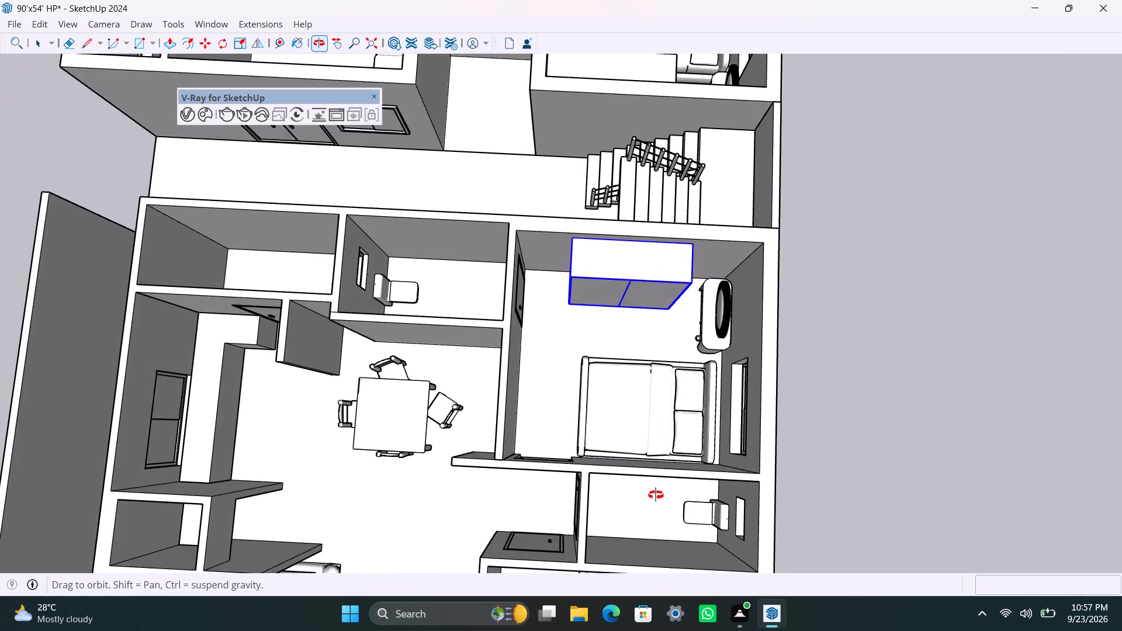
middle_click_drag(656, 495, 655, 498)
scroll(664, 443, "up", 1)
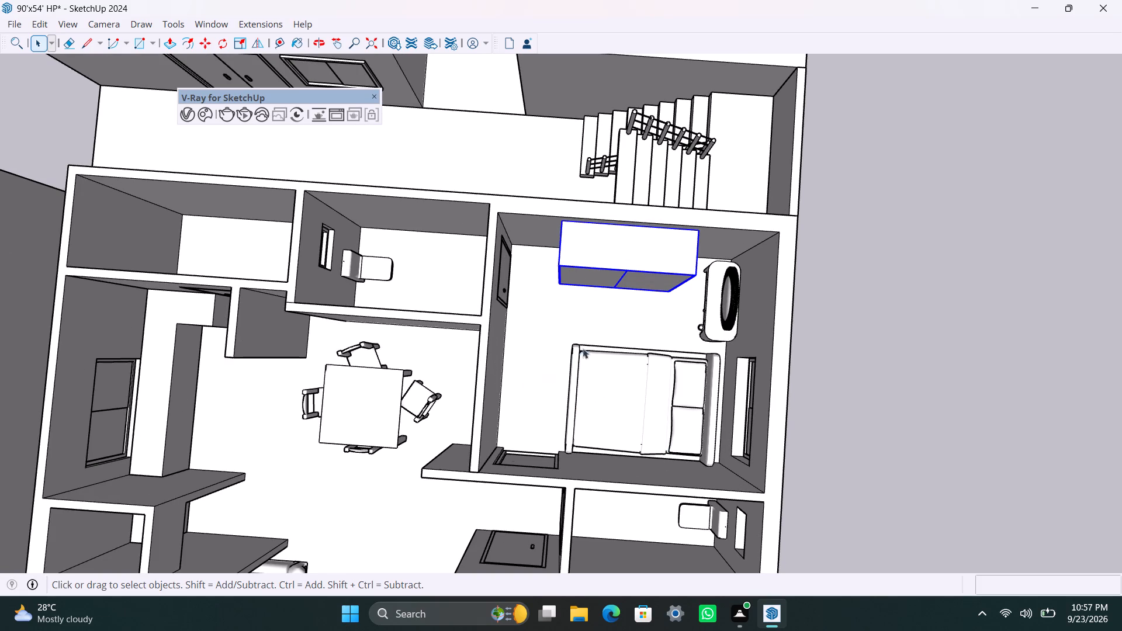
left_click(704, 323)
key("BackSpace")
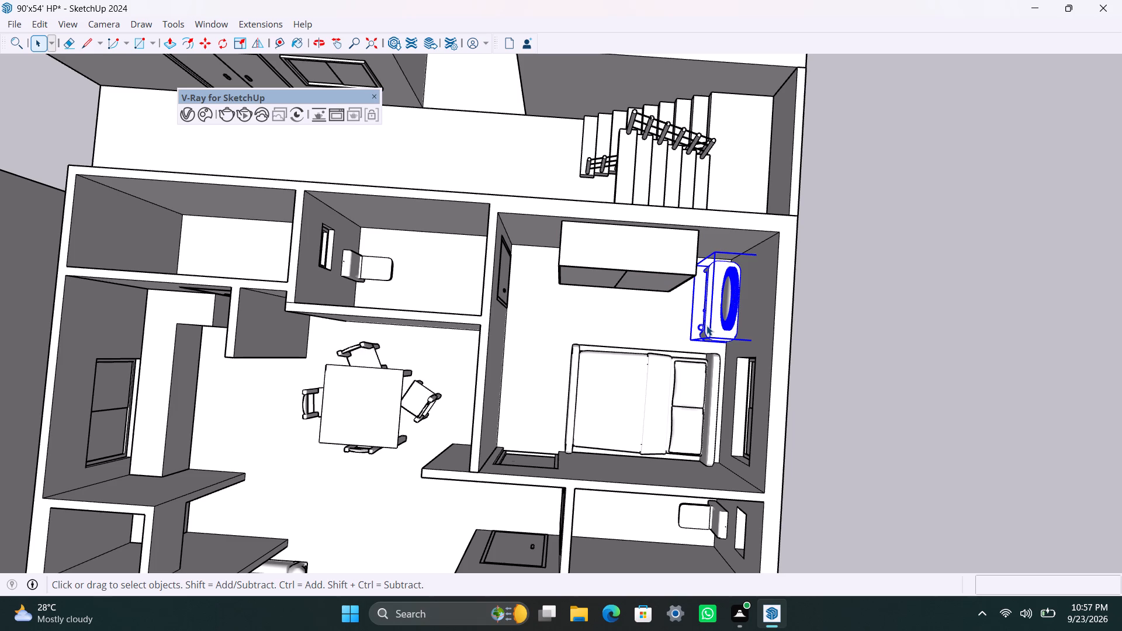
key("m")
left_click(723, 351)
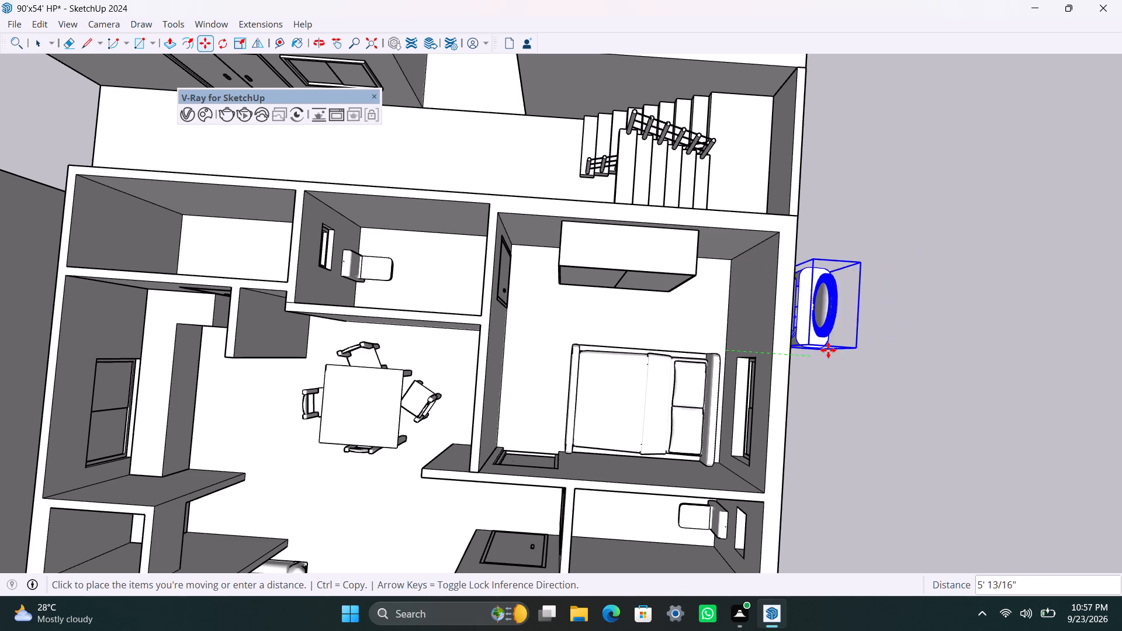
left_click(869, 348)
key("space")
Move the wardrobe along the staircase wall into the bedroom corner against the outer window wall.
left_click(647, 285)
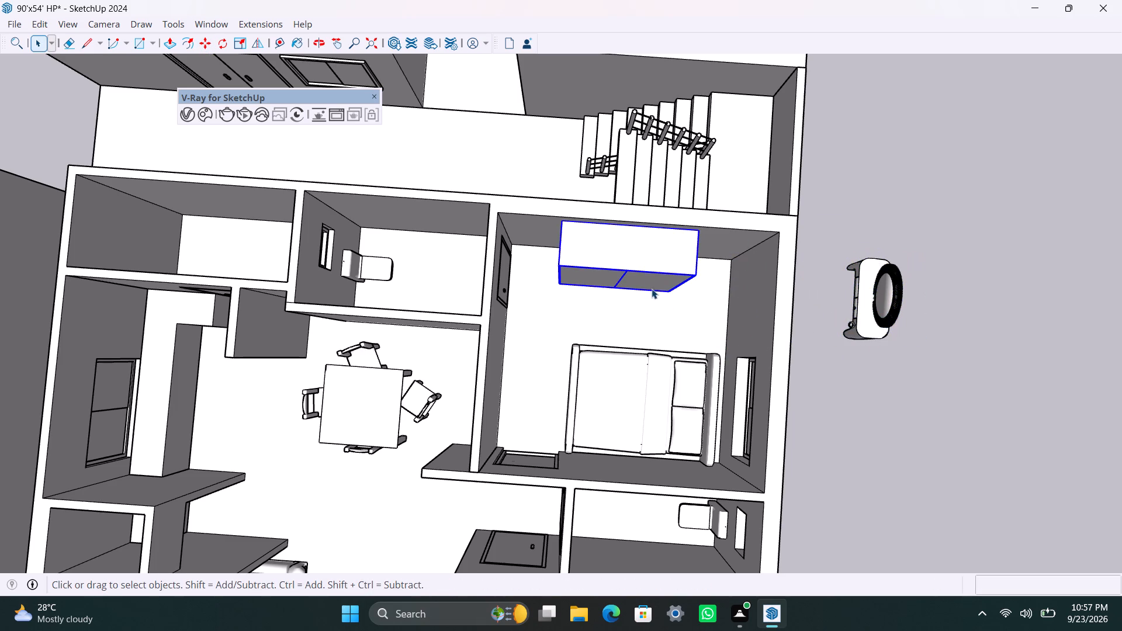
key("m")
left_click(674, 299)
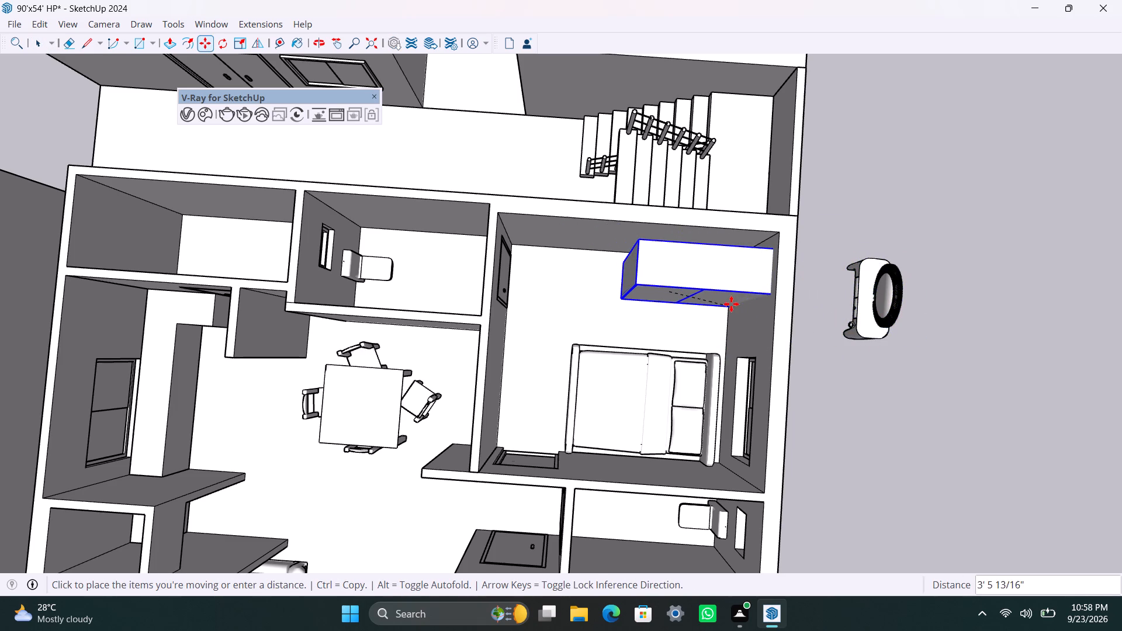
left_click(730, 300)
key("space")
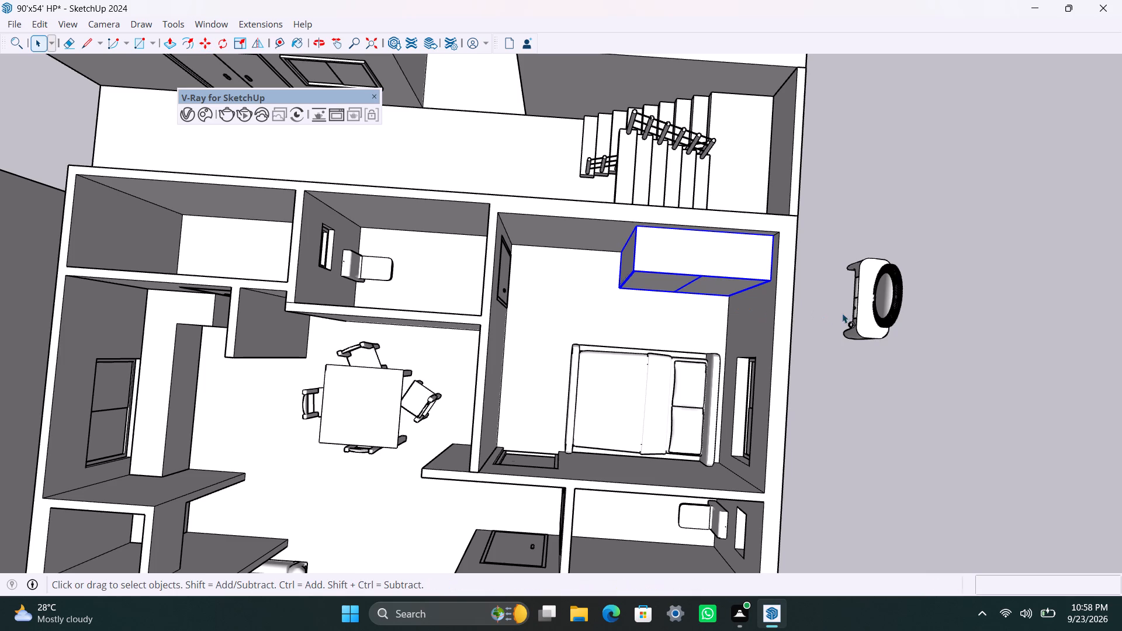
Rotate the round-mirror dressing table outside the house 90 degrees about the vertical axis, pivoting on its bottom corner.
left_click(857, 313)
left_click(220, 43)
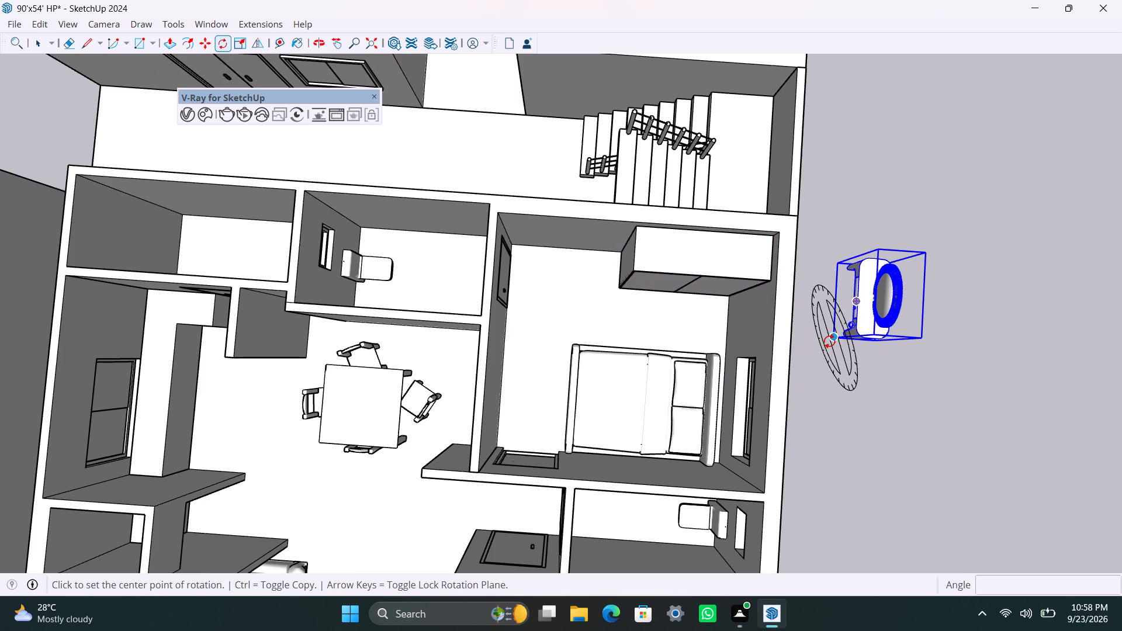
key("Up")
left_click(829, 341)
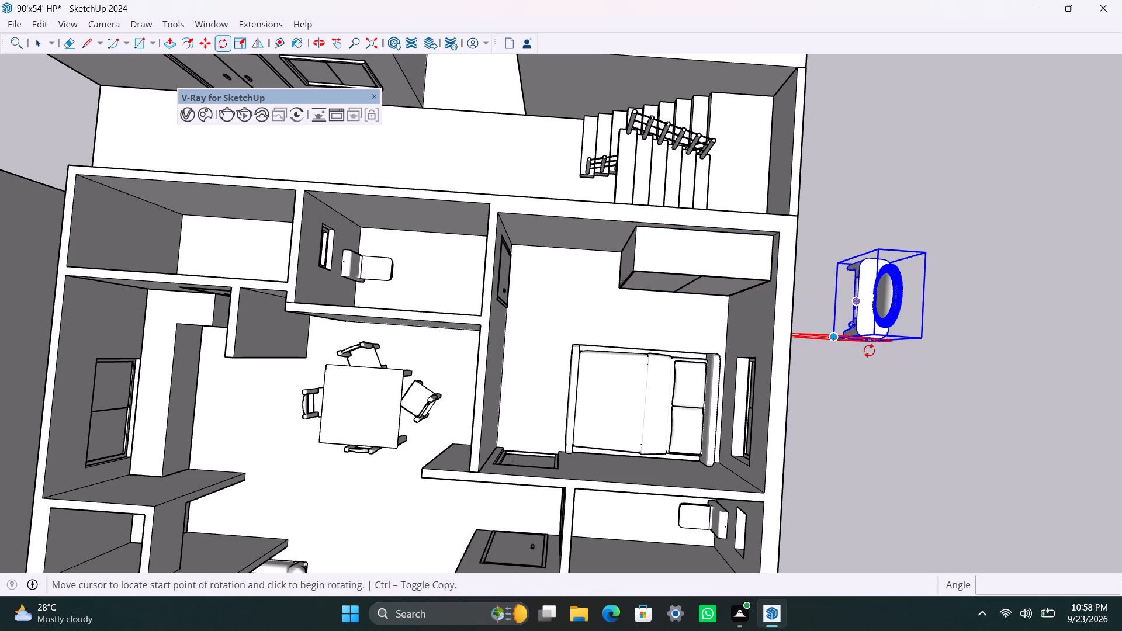
key("ctrl+z")
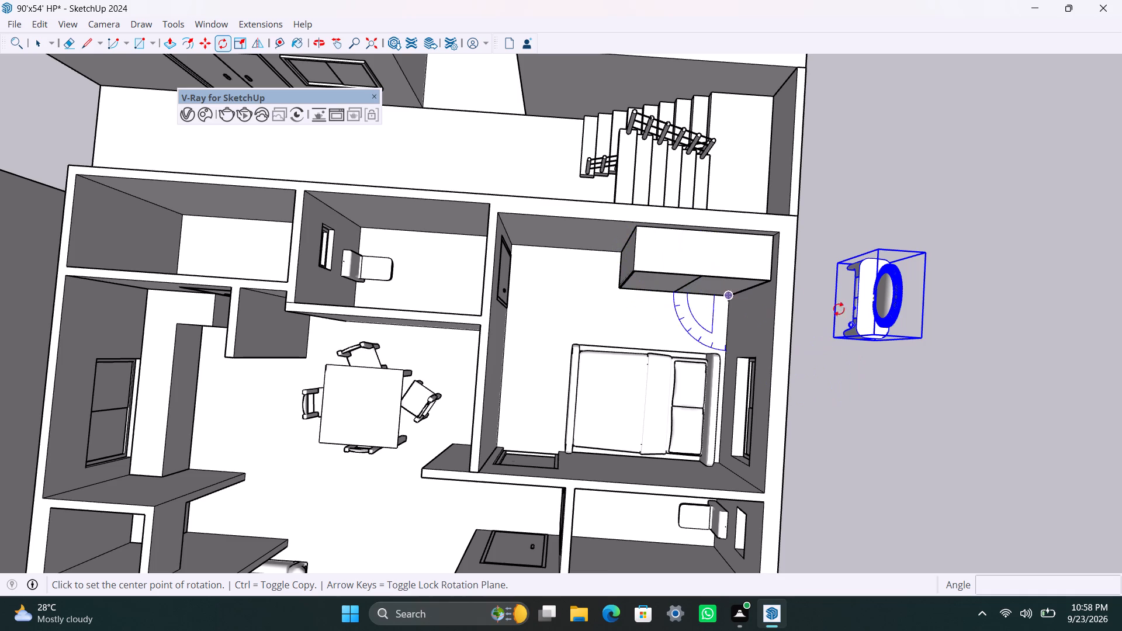
key("Left")
key("Up")
left_click(832, 339)
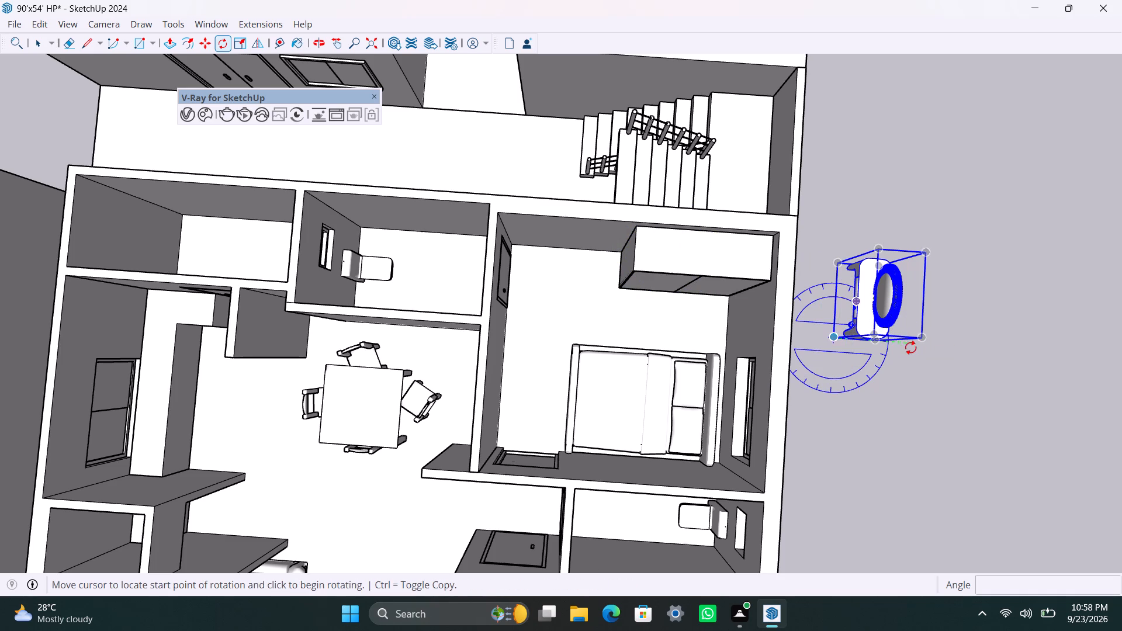
left_click(891, 349)
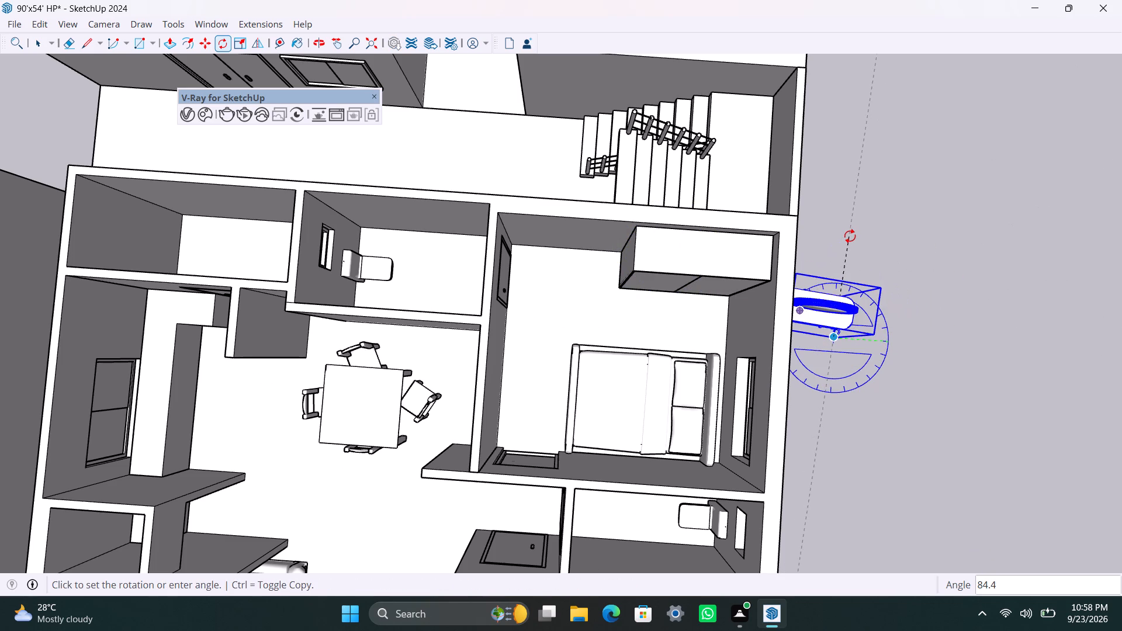
type("90")
key("Return")
key("space")
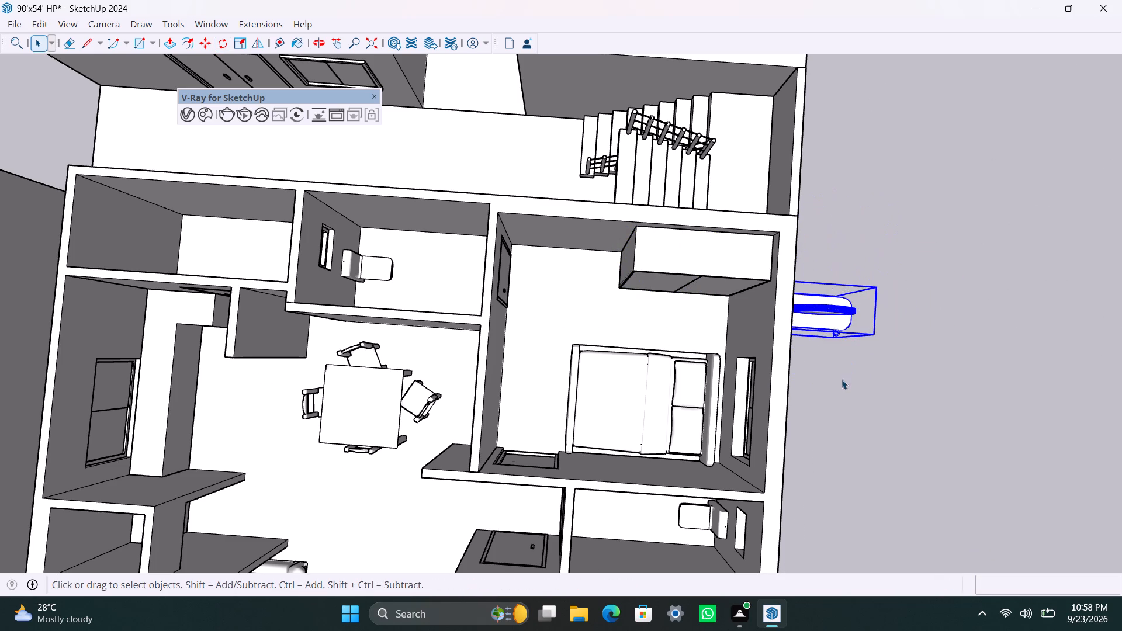
Move the dressing table about 12' 3" into the staircase-side bedroom, beside the wardrobe against the staircase wall, and save the model.
key("m")
left_click(841, 346)
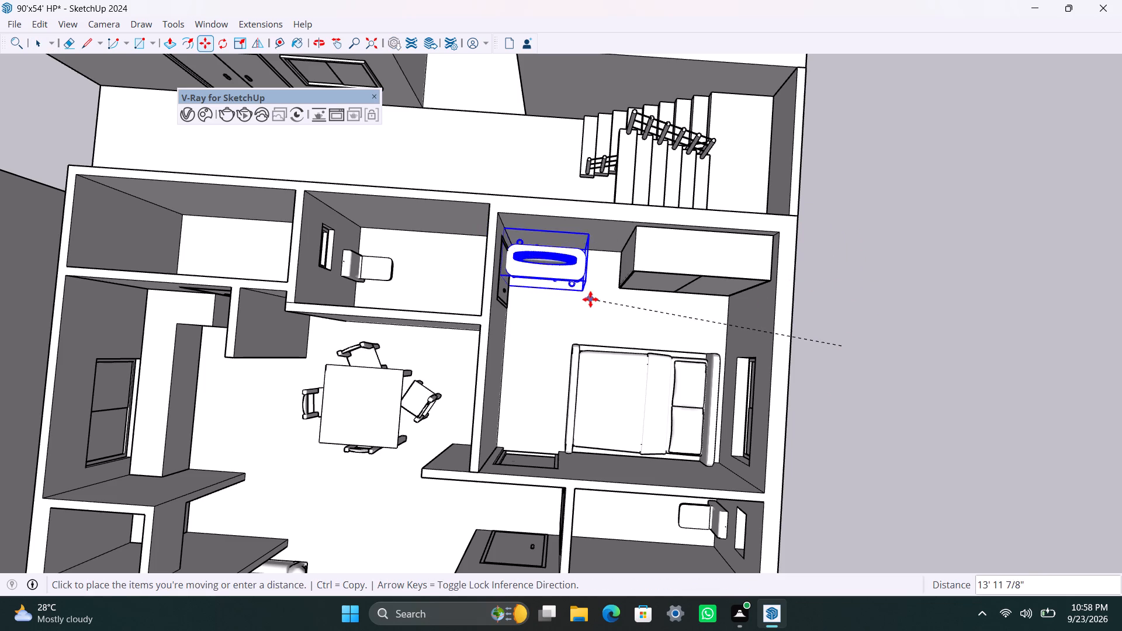
left_click(624, 294)
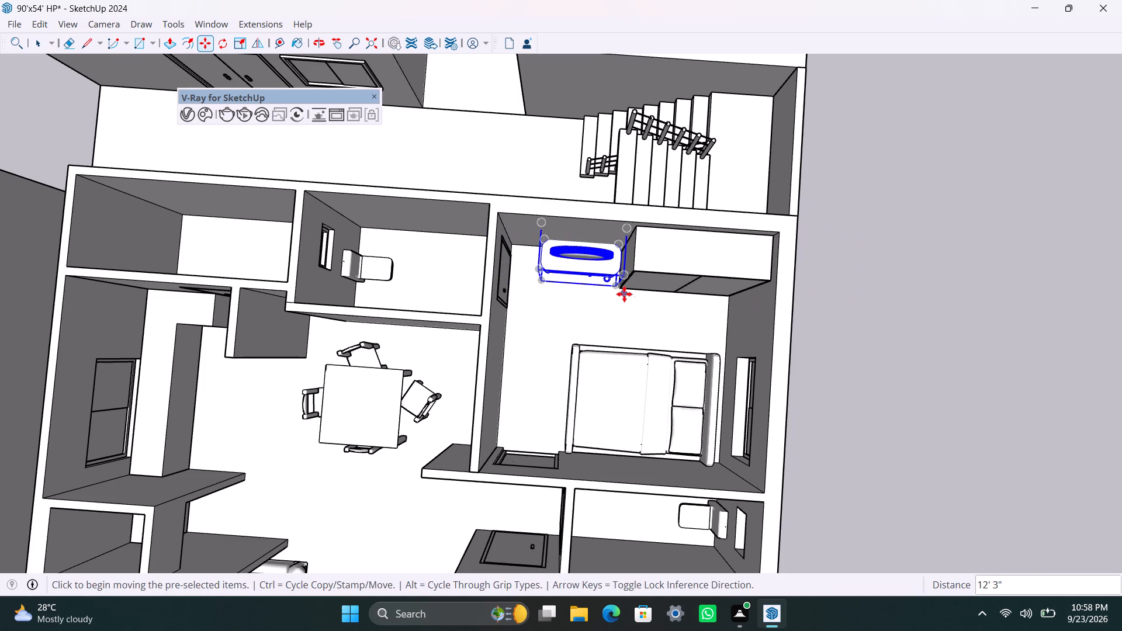
key("space")
key("ctrl+s")
scroll(593, 297, "up", 6)
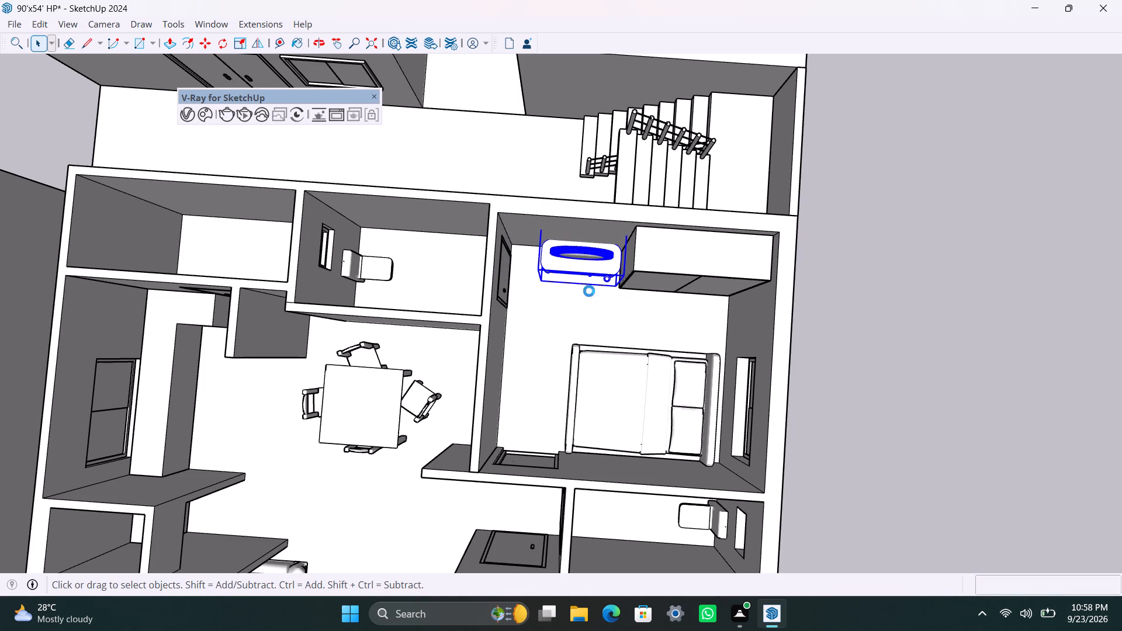
scroll(589, 291, "up", 4)
middle_click_drag(584, 298, 583, 299)
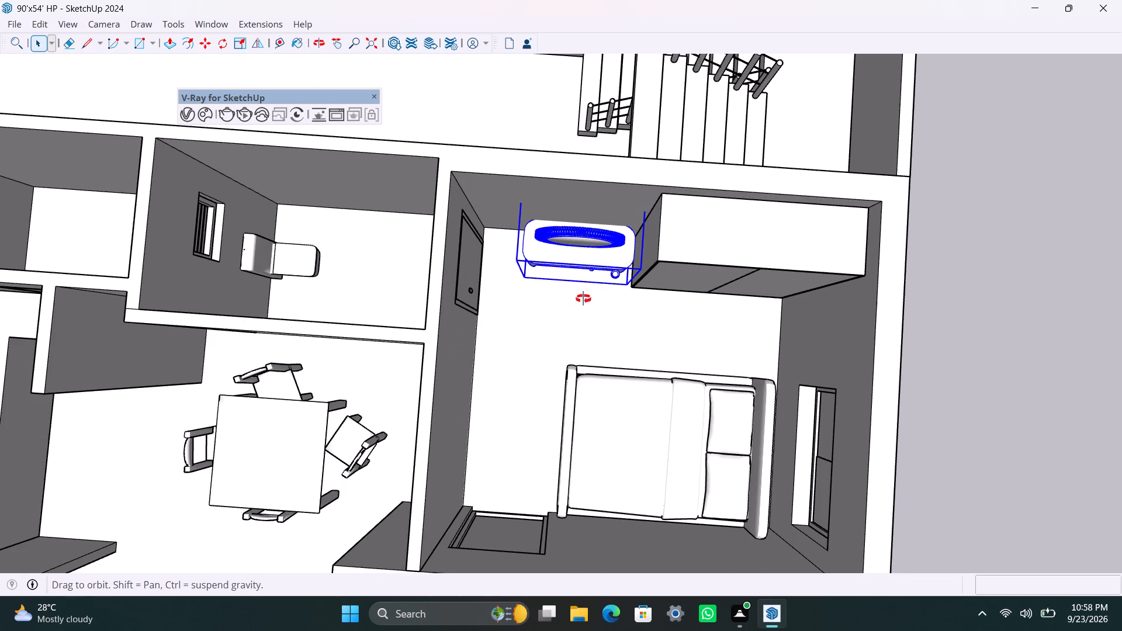
middle_click_drag(583, 299, 469, 189)
left_click(984, 356)
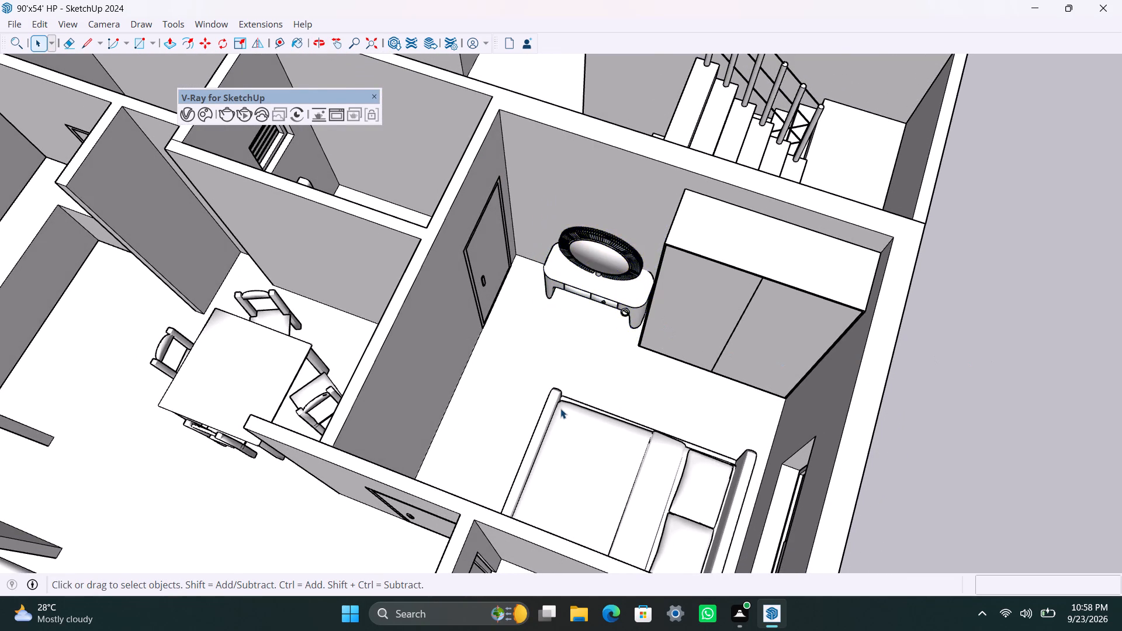
Copy the wardrobe about 50' into the other apartment's double bedroom, between the end room and the small bathroom.
scroll(560, 408, "down", 3)
middle_click_drag(580, 403, 644, 378)
scroll(581, 383, "down", 9)
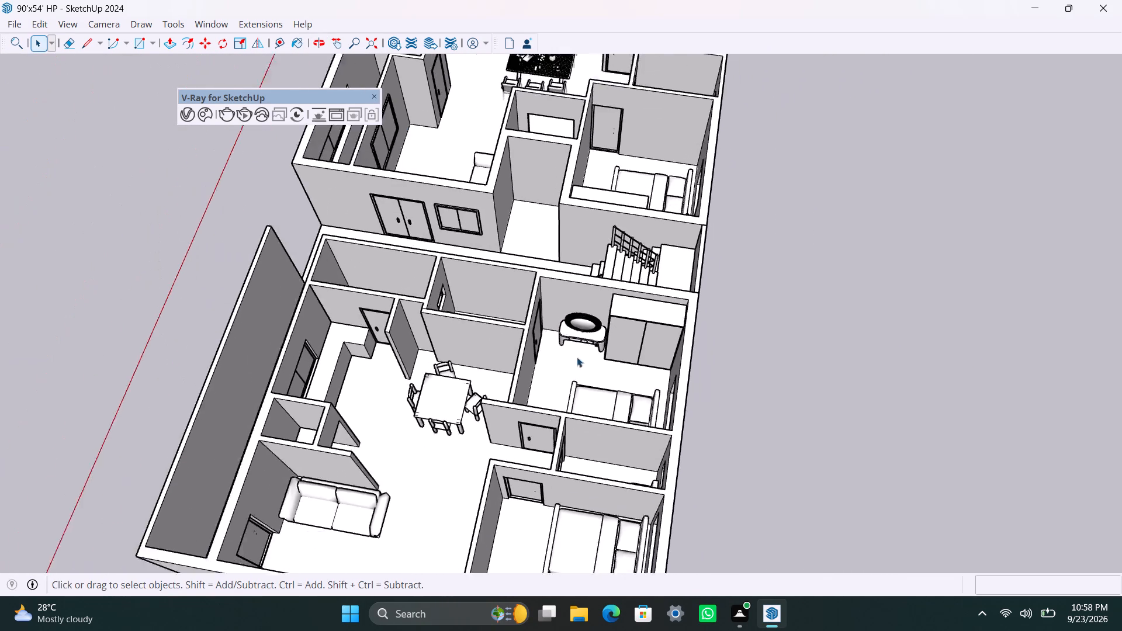
scroll(567, 329, "up", 1)
middle_click_drag(569, 341, 562, 475)
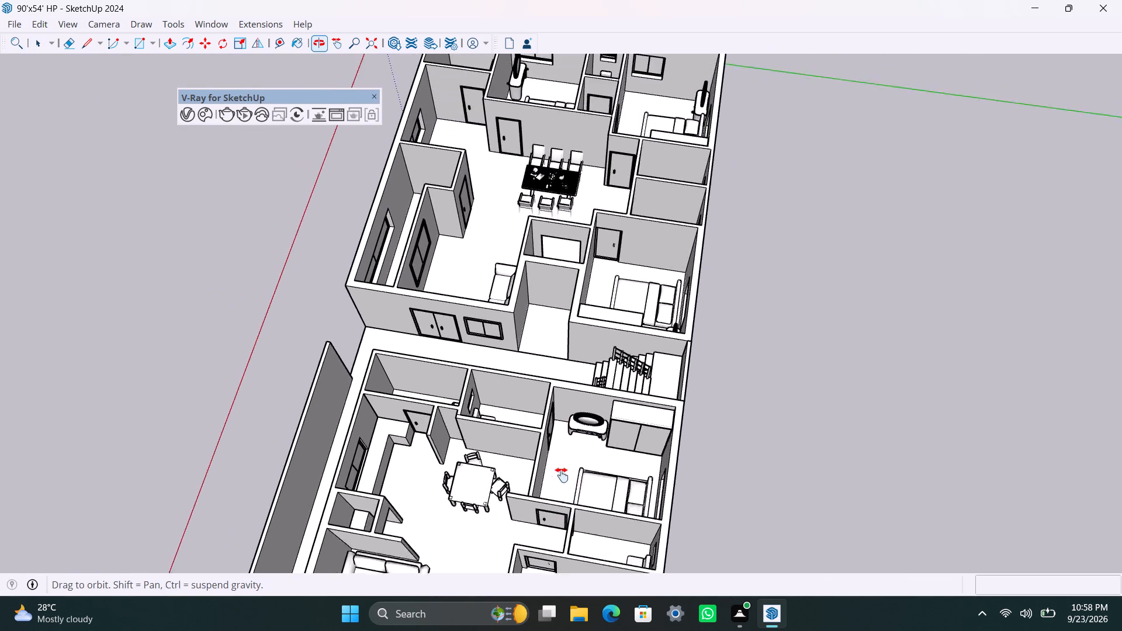
middle_click_drag(562, 475, 556, 502)
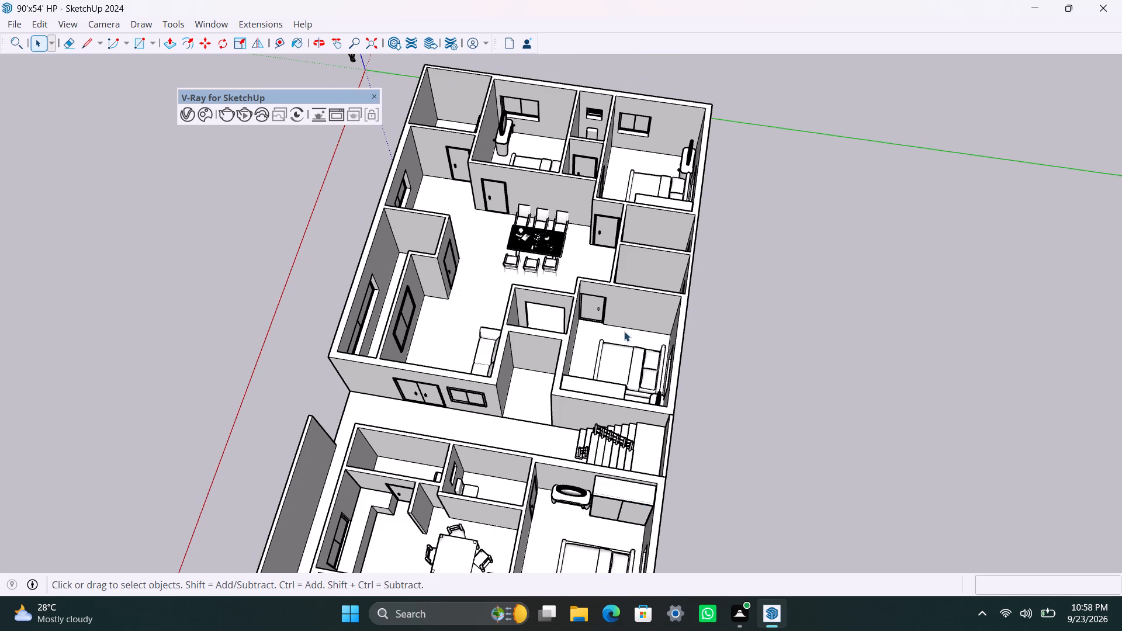
left_click(629, 504)
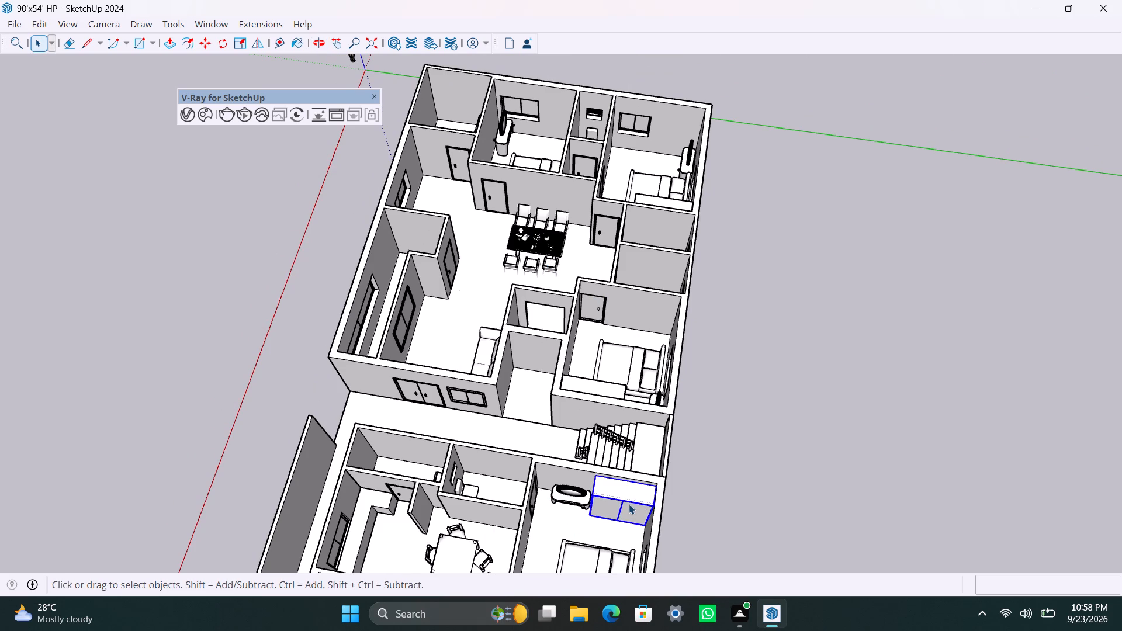
key("m")
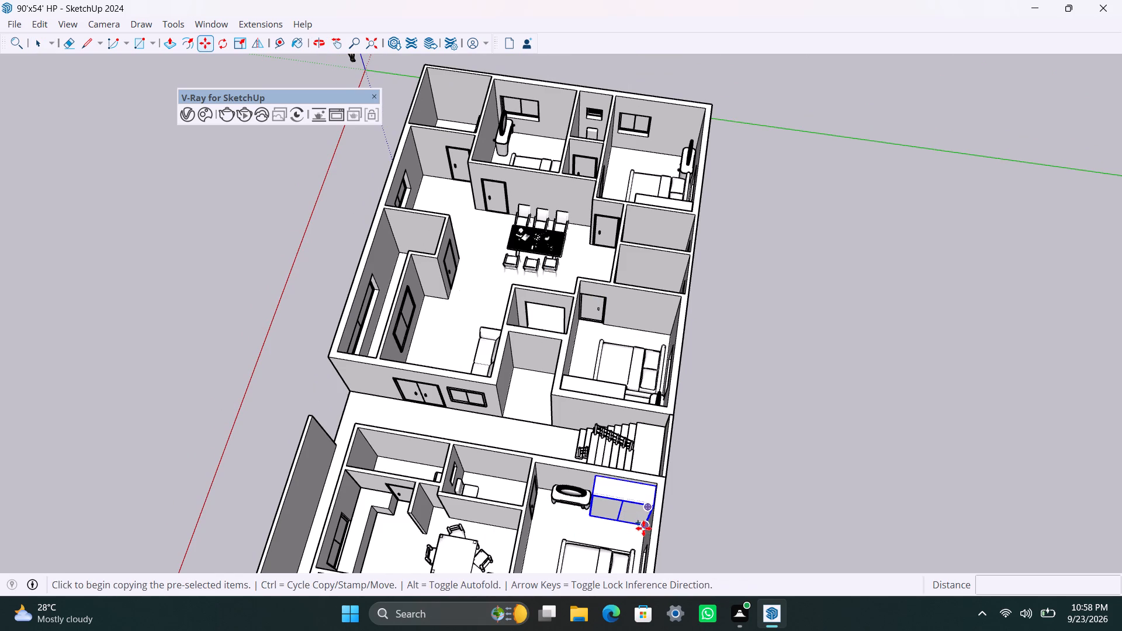
left_click(645, 529)
scroll(536, 167, "up", 2)
middle_click_drag(543, 159, 584, 385)
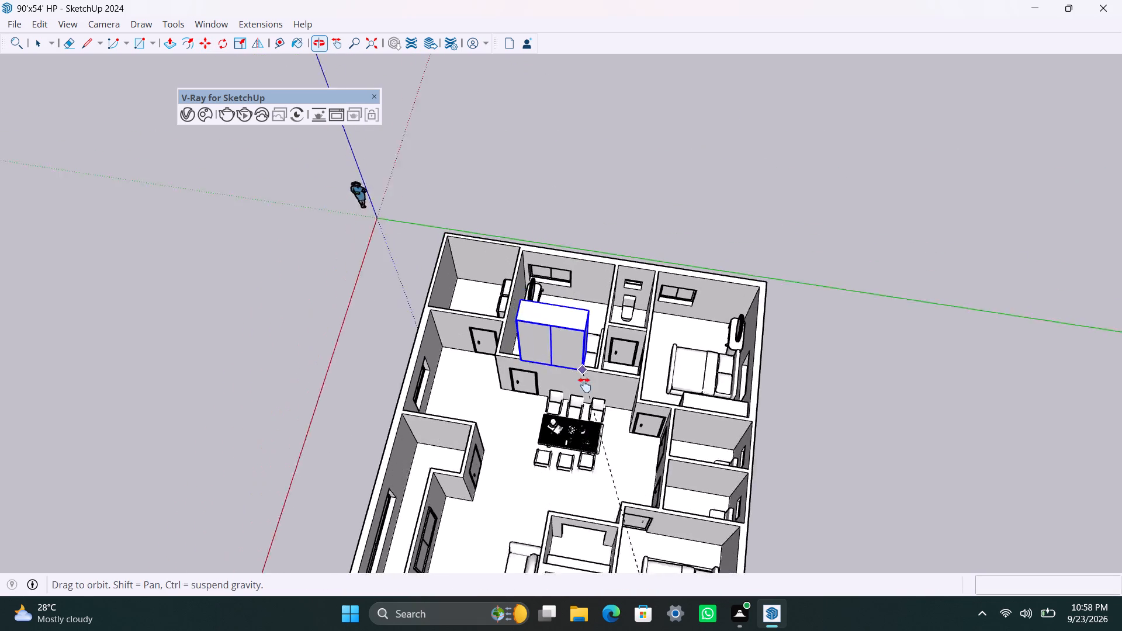
middle_click_drag(584, 385, 584, 386)
scroll(596, 358, "up", 10)
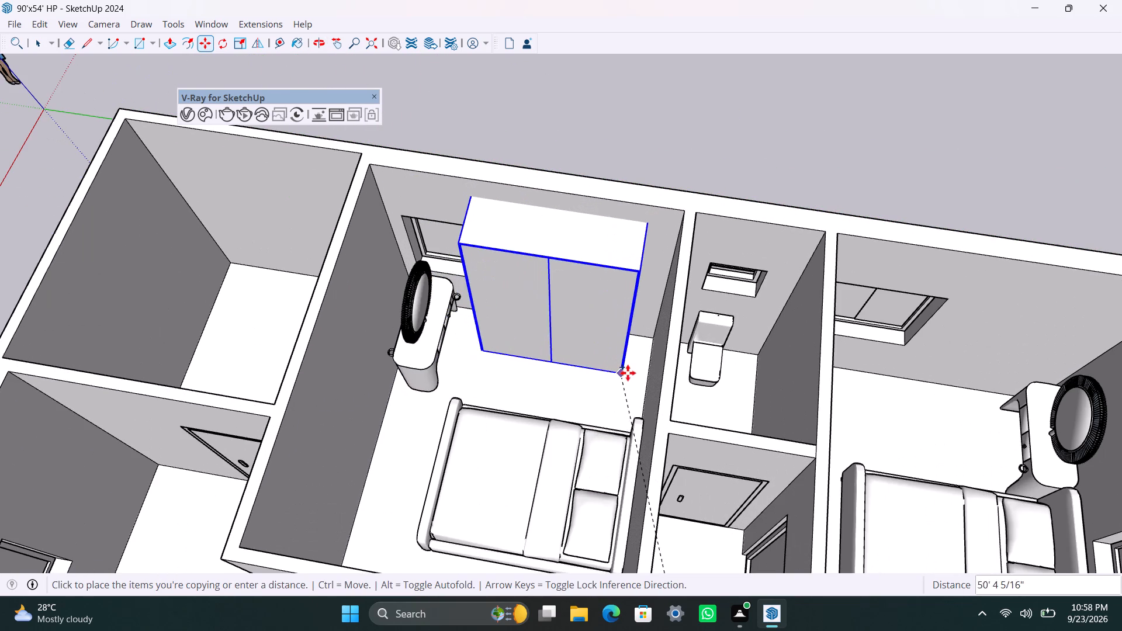
left_click(639, 386)
Fit the copied wardrobe into the bedroom corner, moving it about 1' 4" to the headboard-side wall and about 1' 7" to the window wall.
scroll(638, 387, "up", 7)
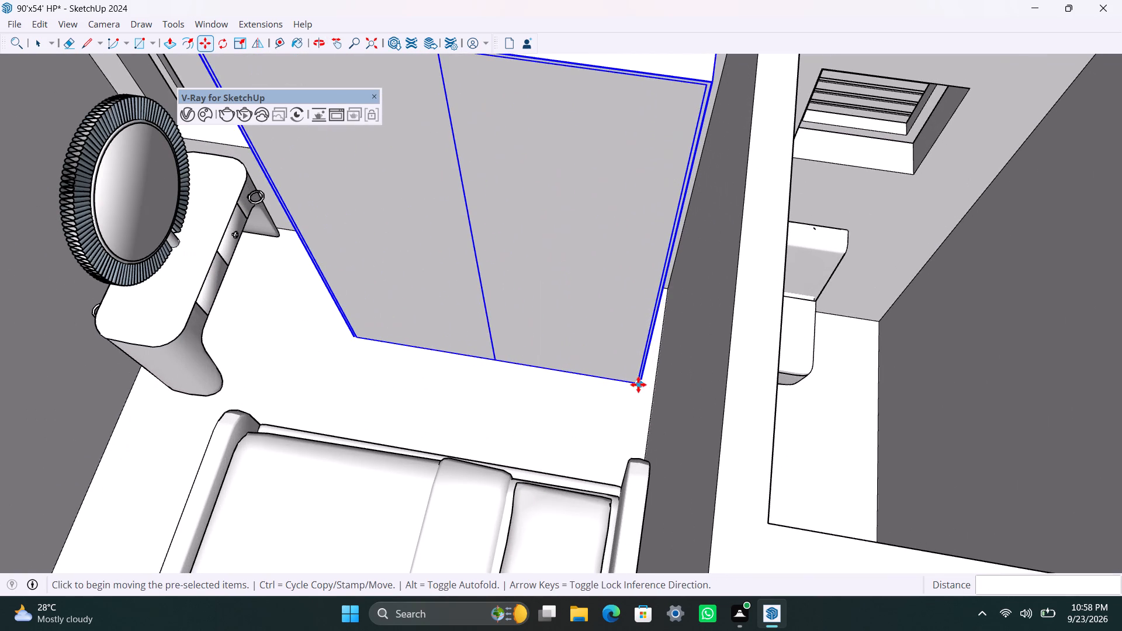
left_click(638, 383)
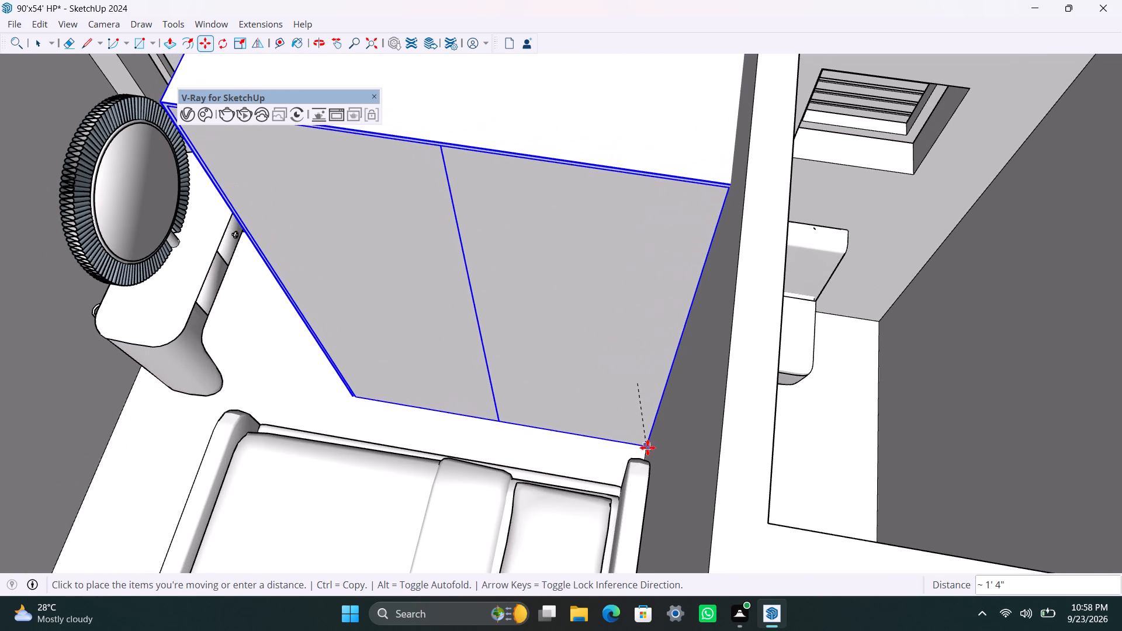
left_click(647, 446)
scroll(584, 310, "down", 17)
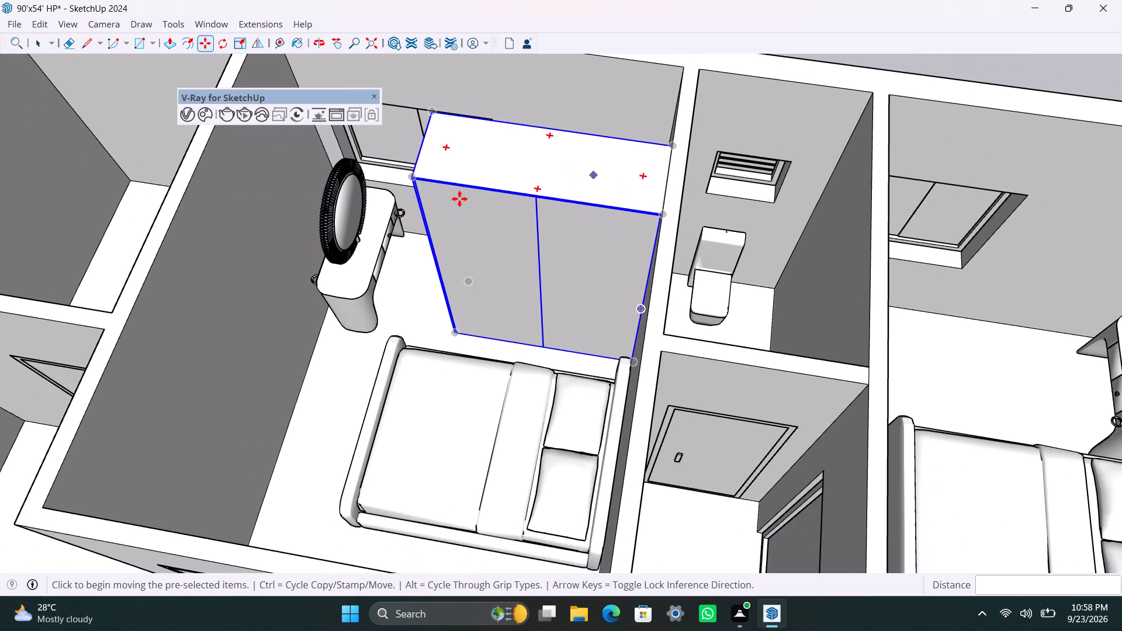
middle_click_drag(463, 212, 944, 273)
scroll(424, 446, "up", 3)
scroll(499, 405, "up", 3)
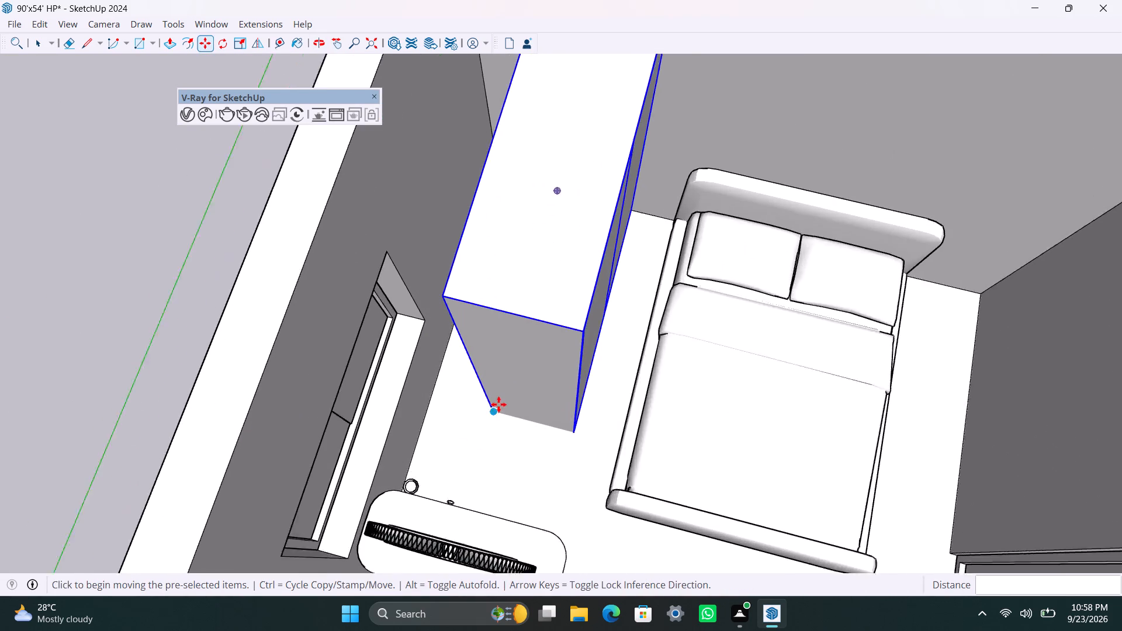
middle_click_drag(501, 406, 626, 430)
scroll(592, 293, "up", 1)
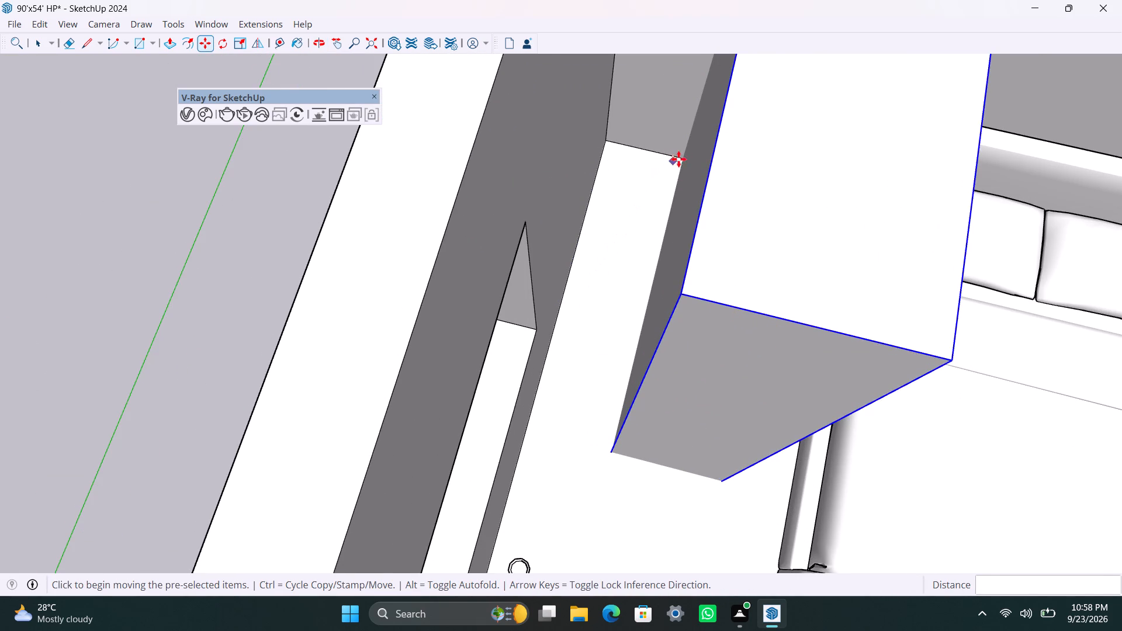
left_click(684, 157)
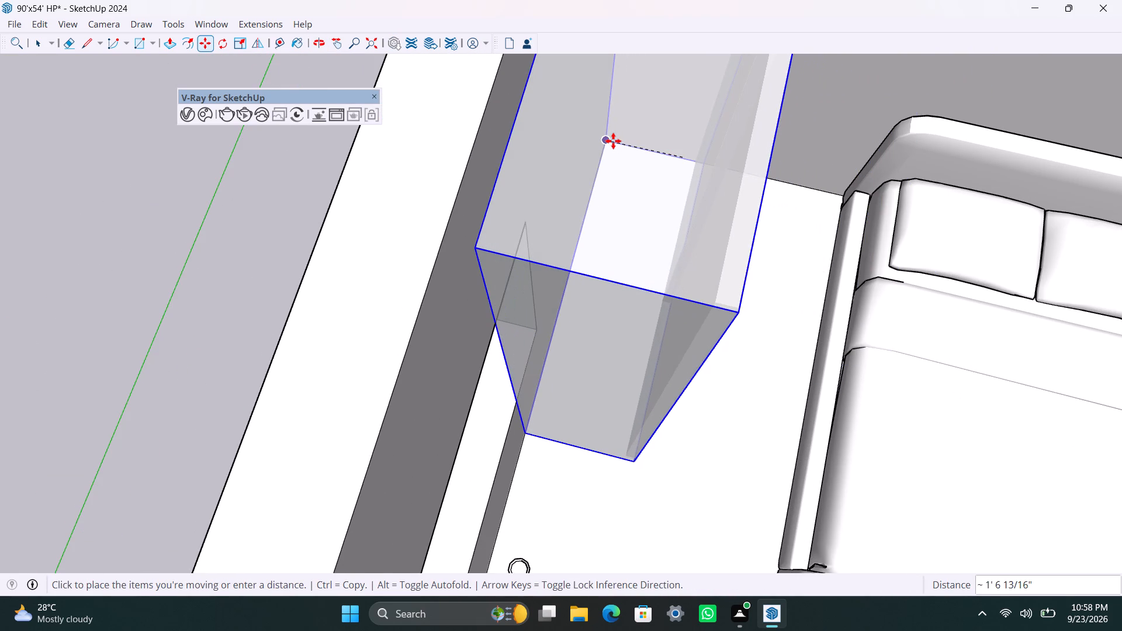
left_click(611, 141)
key("space")
scroll(639, 273, "down", 16)
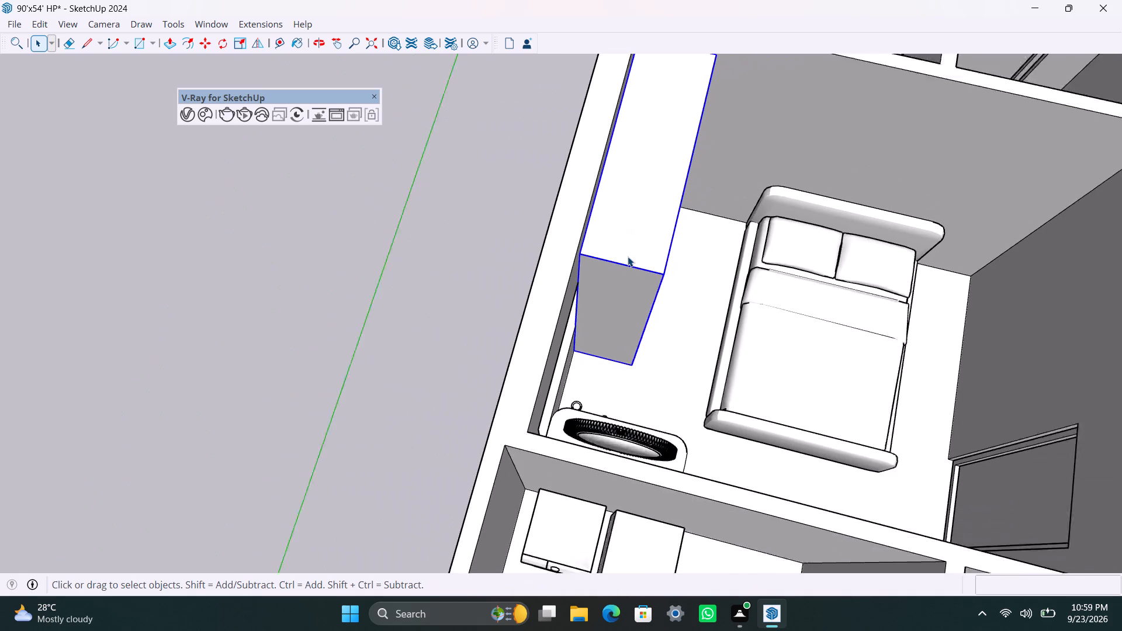
Scale the copied wardrobe's width to about 0.82 from its window-side end so it clears the window, and save the model.
middle_click_drag(648, 279, 119, 215)
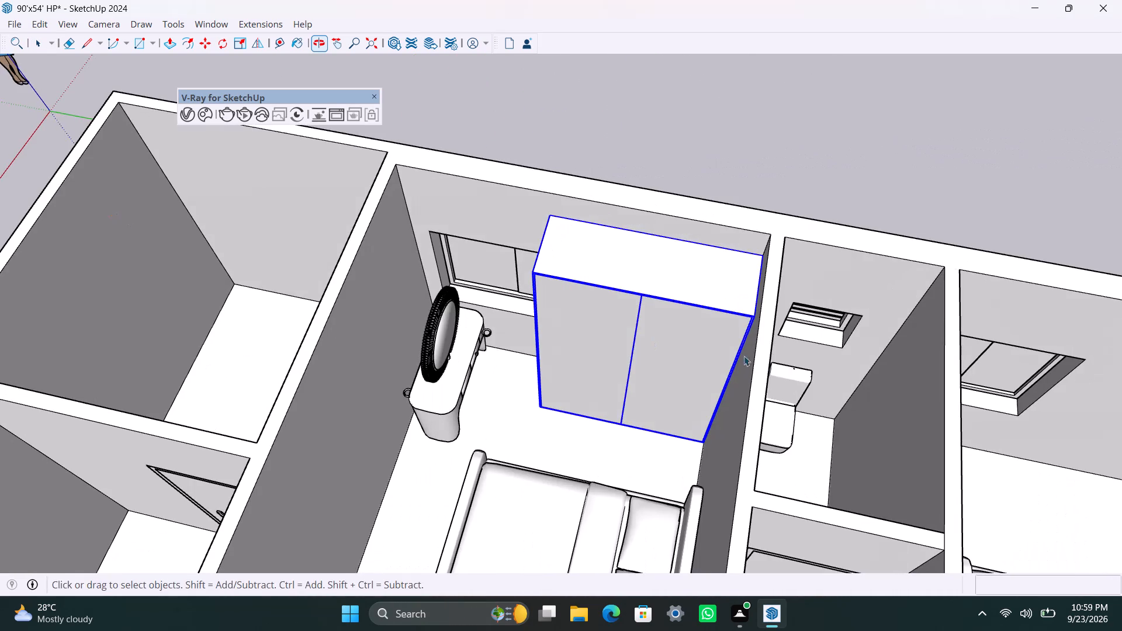
key("s")
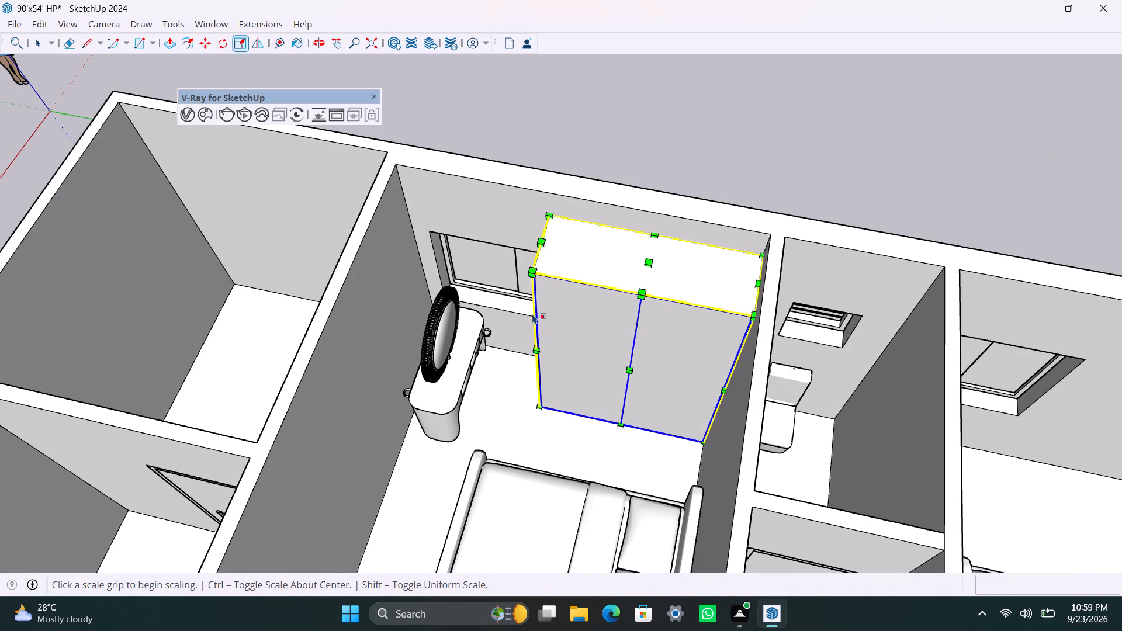
scroll(522, 299, "down", 2)
middle_click_drag(523, 306, 739, 353)
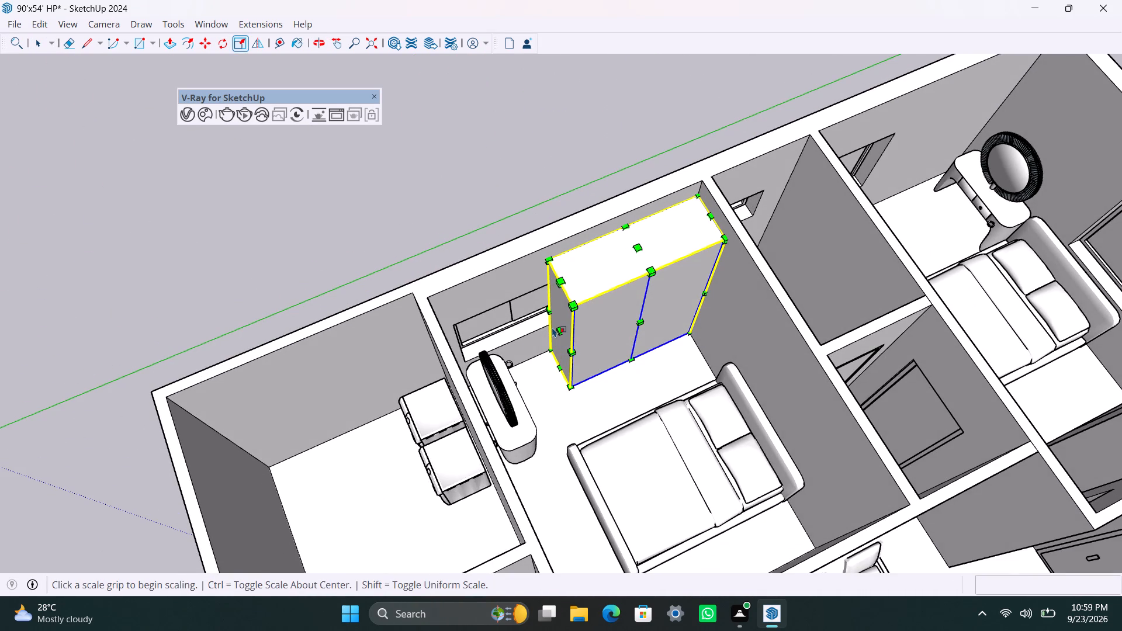
left_click_drag(555, 330, 587, 294)
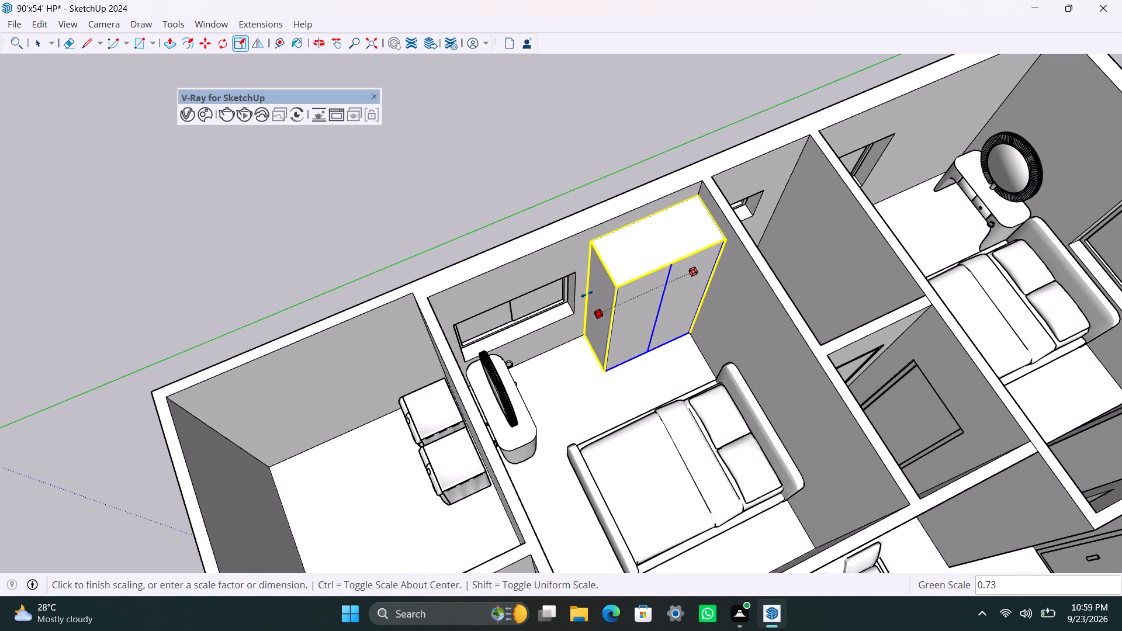
left_click_drag(587, 294, 579, 301)
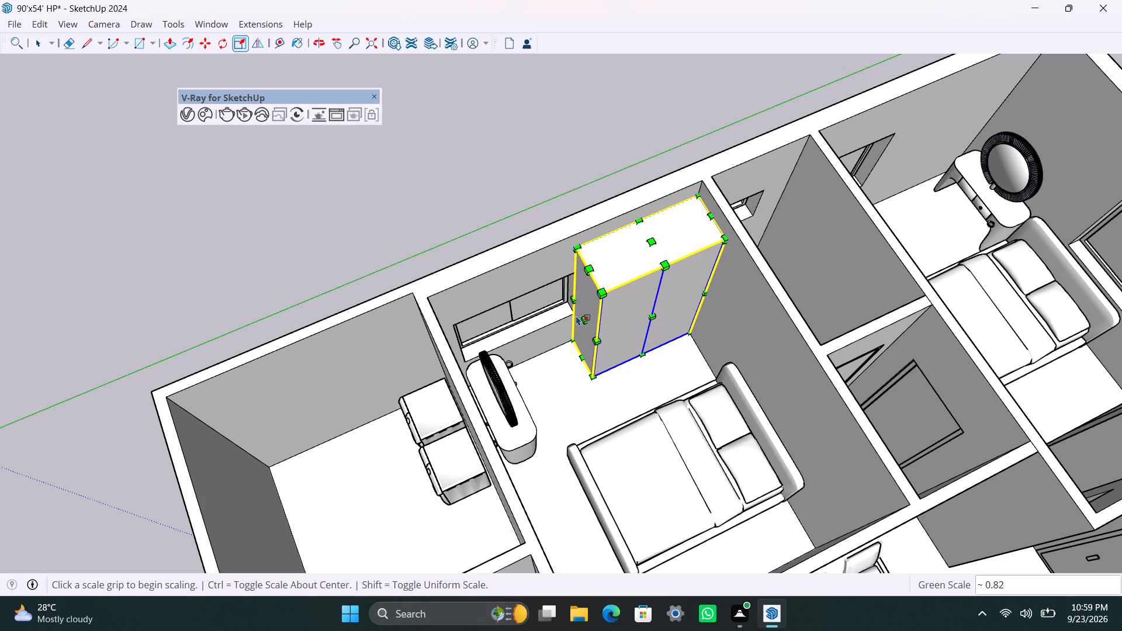
key("space")
key("ctrl+s")
key("space")
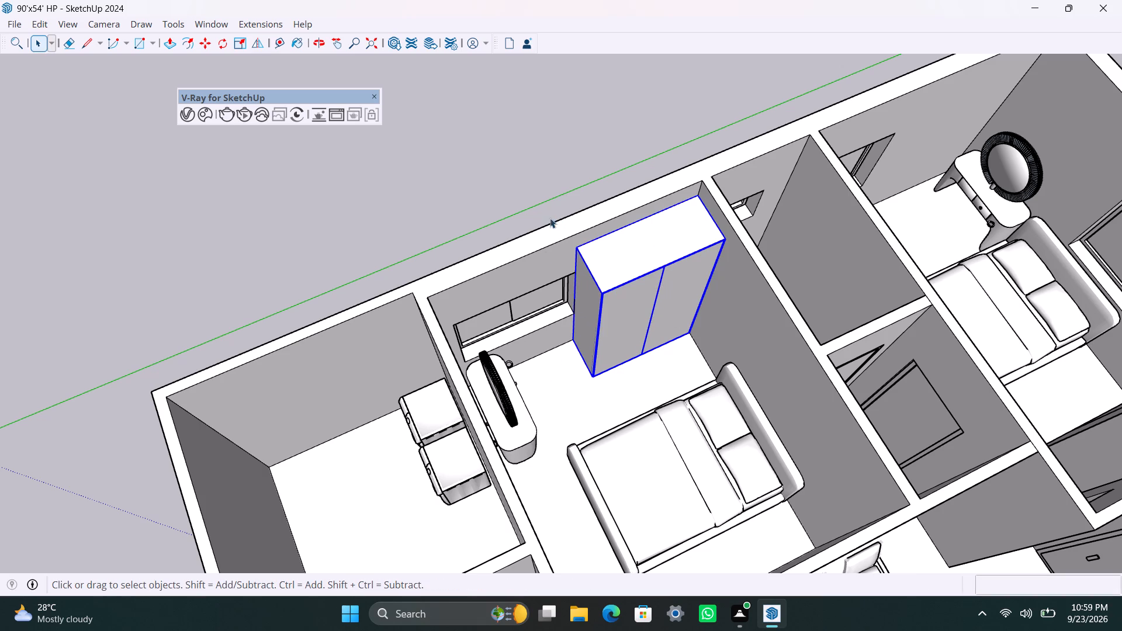
left_click(540, 167)
Save the house model again with the resized wardrobe deselected.
scroll(570, 306, "down", 4)
middle_click_drag(701, 348, 516, 297)
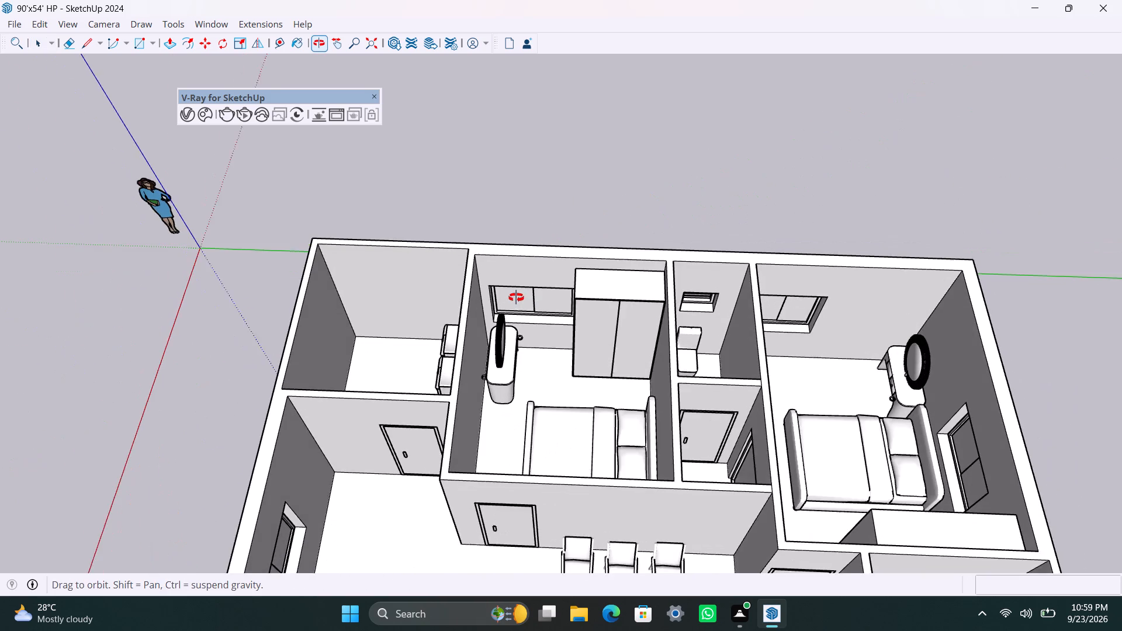
middle_click_drag(516, 297, 511, 299)
scroll(565, 375, "up", 1)
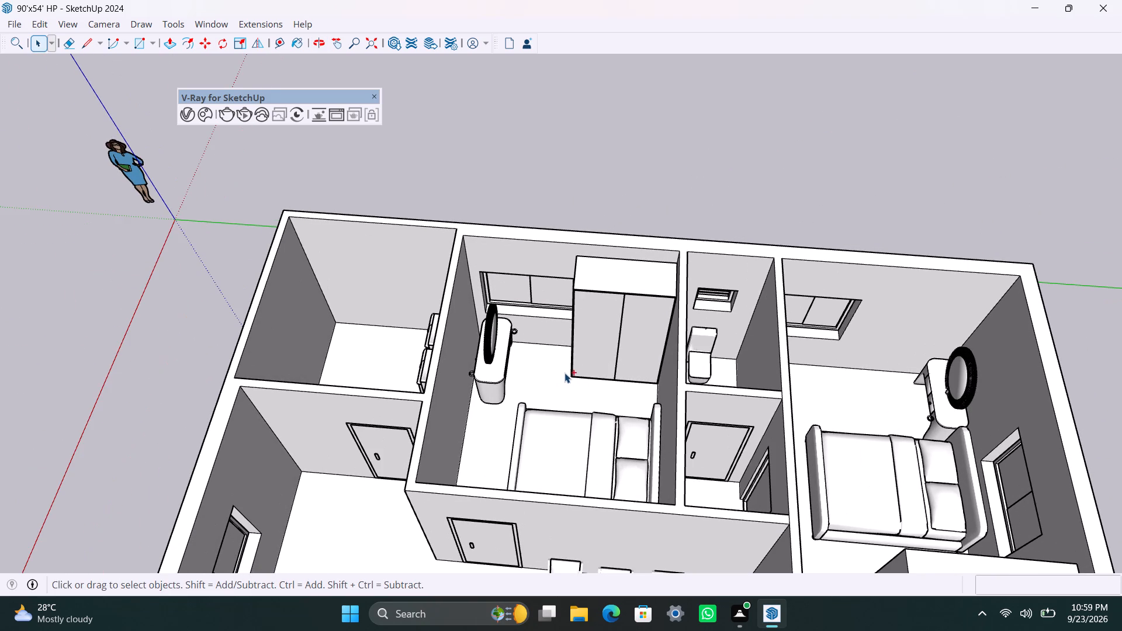
key("ctrl+s")
key("space")
scroll(613, 372, "down", 3)
middle_click_drag(615, 386, 677, 432)
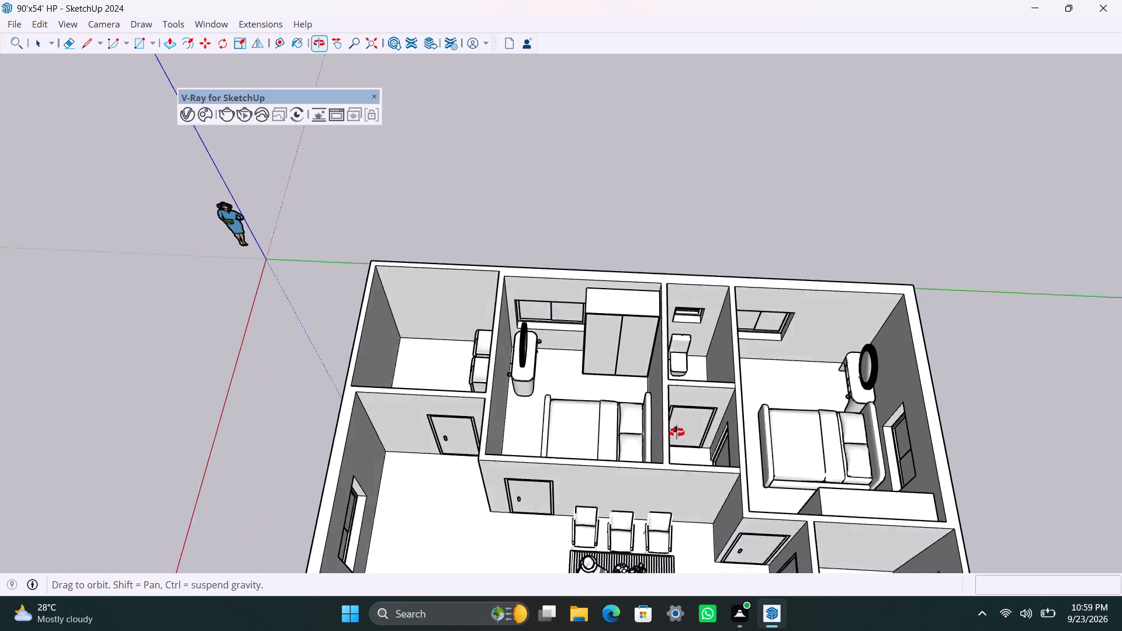
Examine the layout of the double bedroom beside the dining area, with its wardrobe, bed and dressing table, from several angles.
middle_click_drag(677, 432, 835, 537)
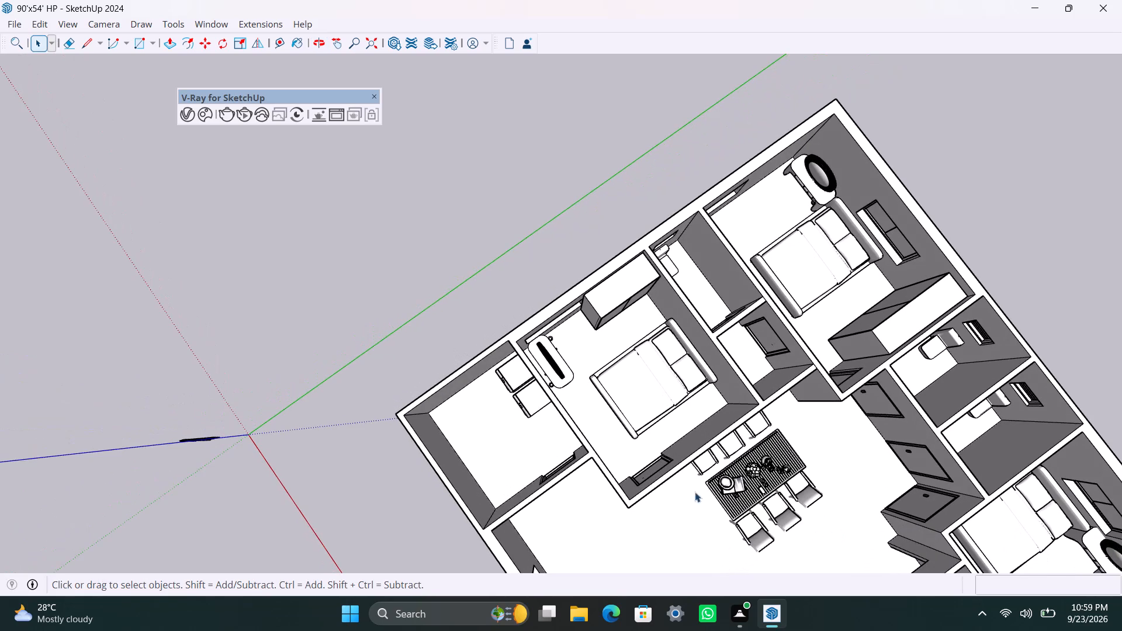
scroll(633, 445, "up", 5)
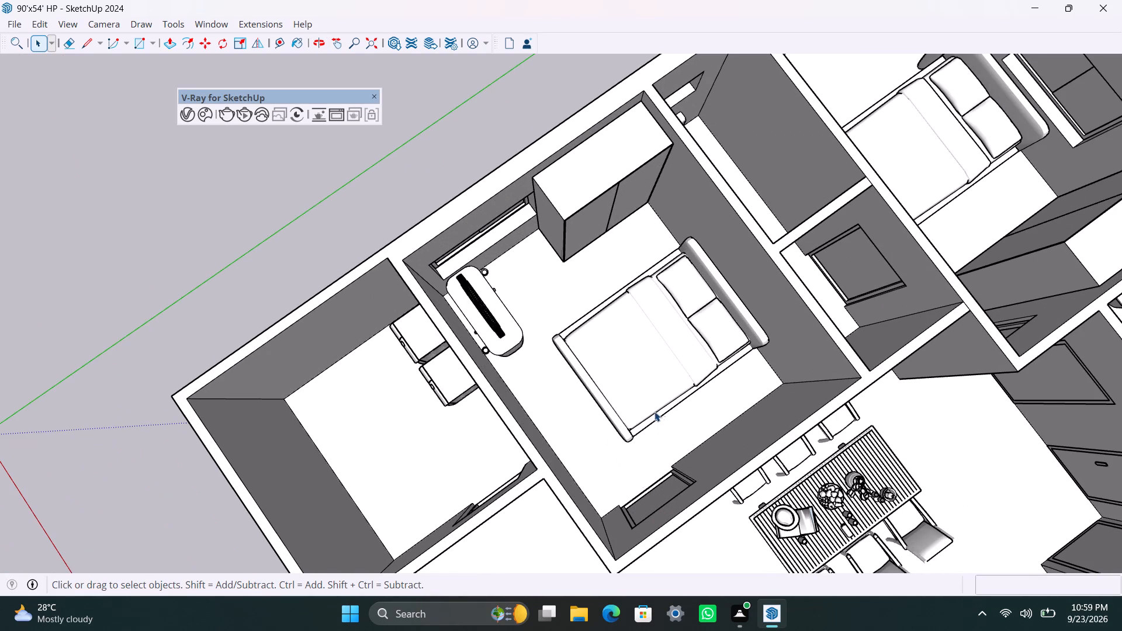
scroll(599, 411, "down", 4)
scroll(605, 411, "up", 3)
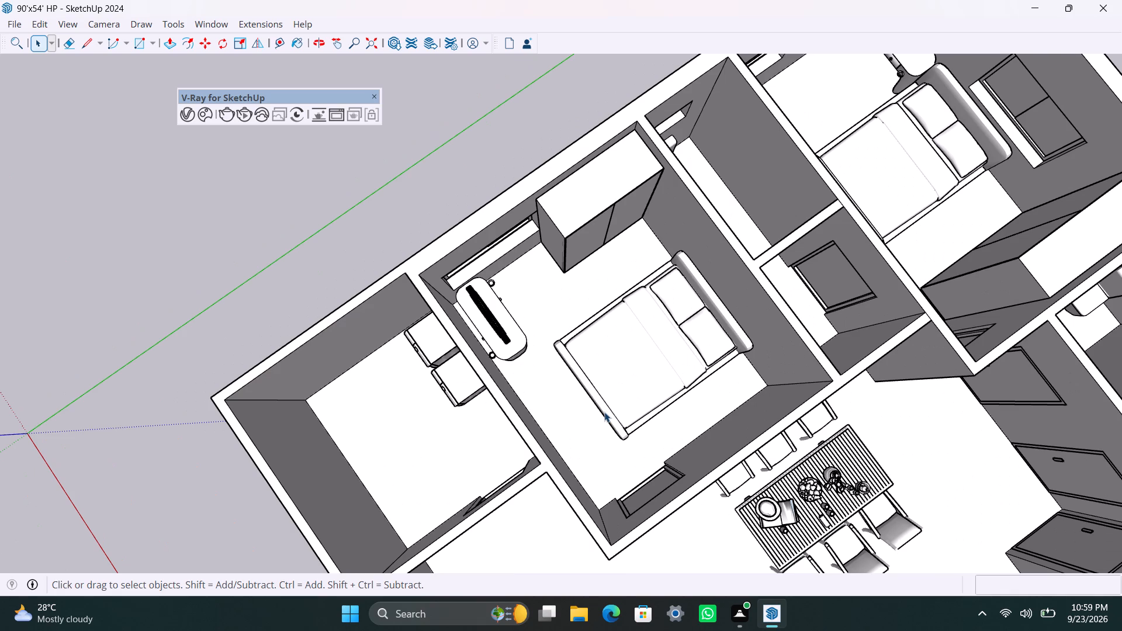
middle_click_drag(604, 412, 542, 356)
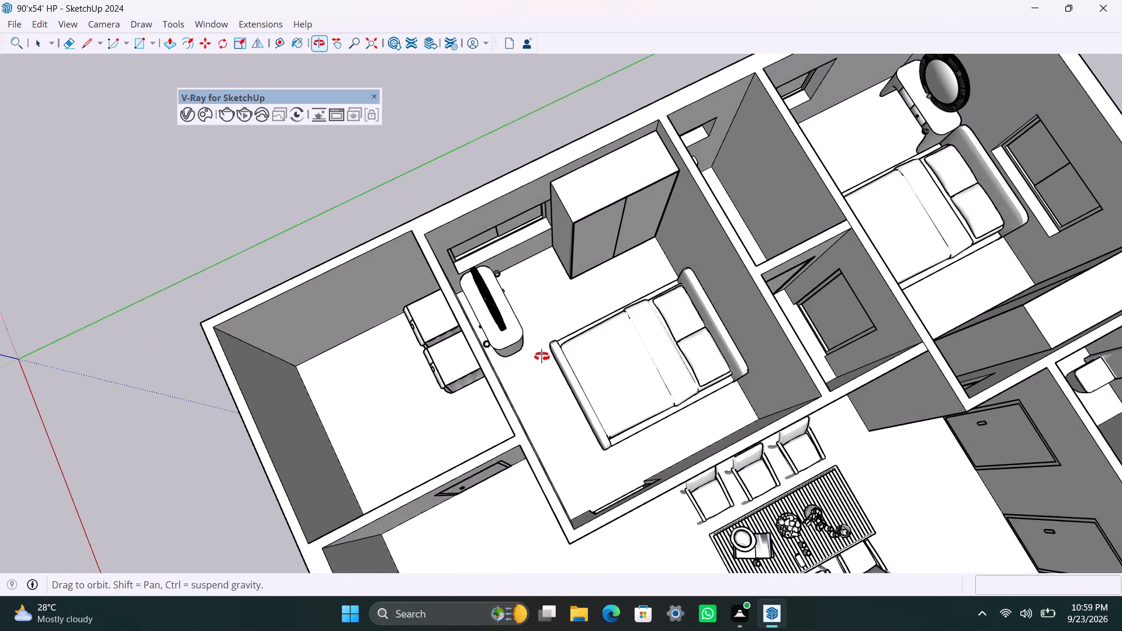
middle_click_drag(542, 356, 530, 366)
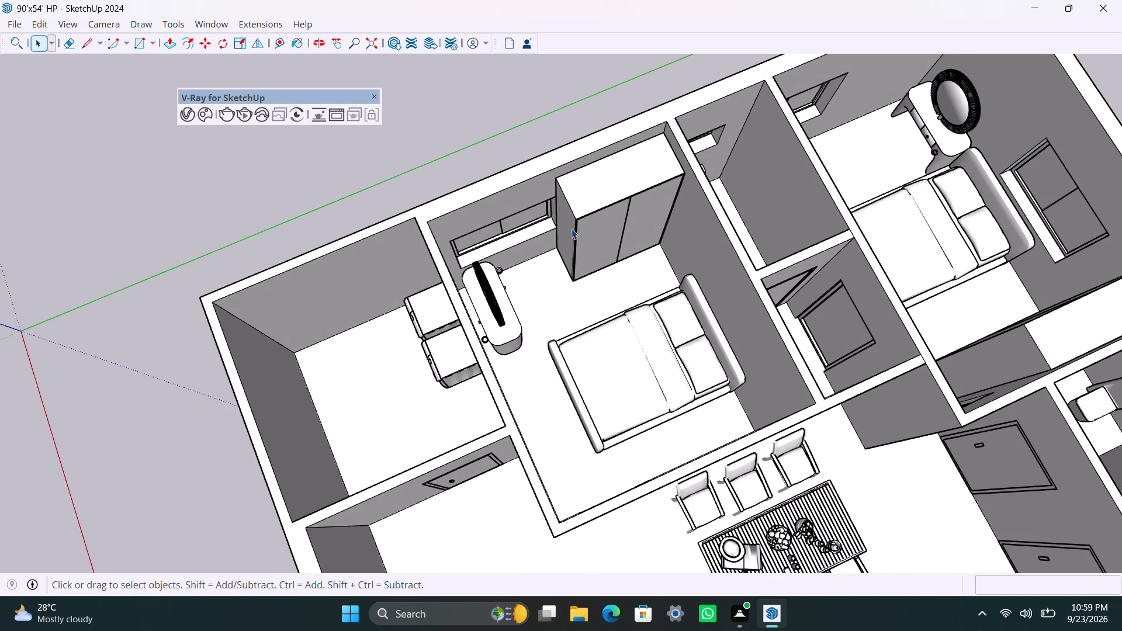
scroll(581, 369, "down", 2)
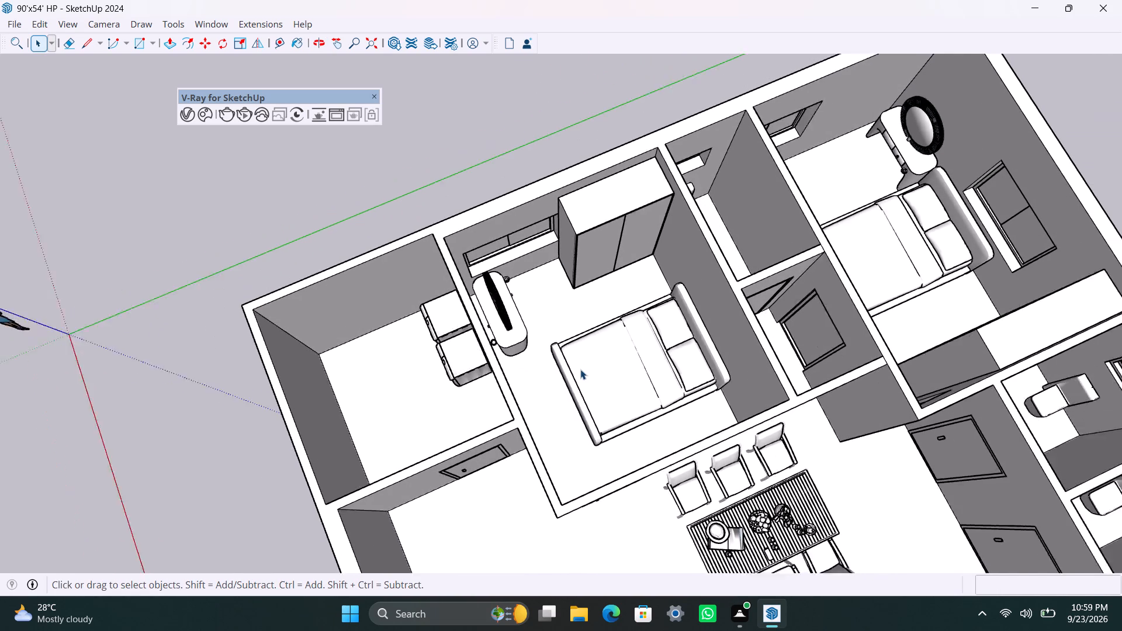
scroll(580, 369, "down", 8)
middle_click_drag(611, 382, 582, 321)
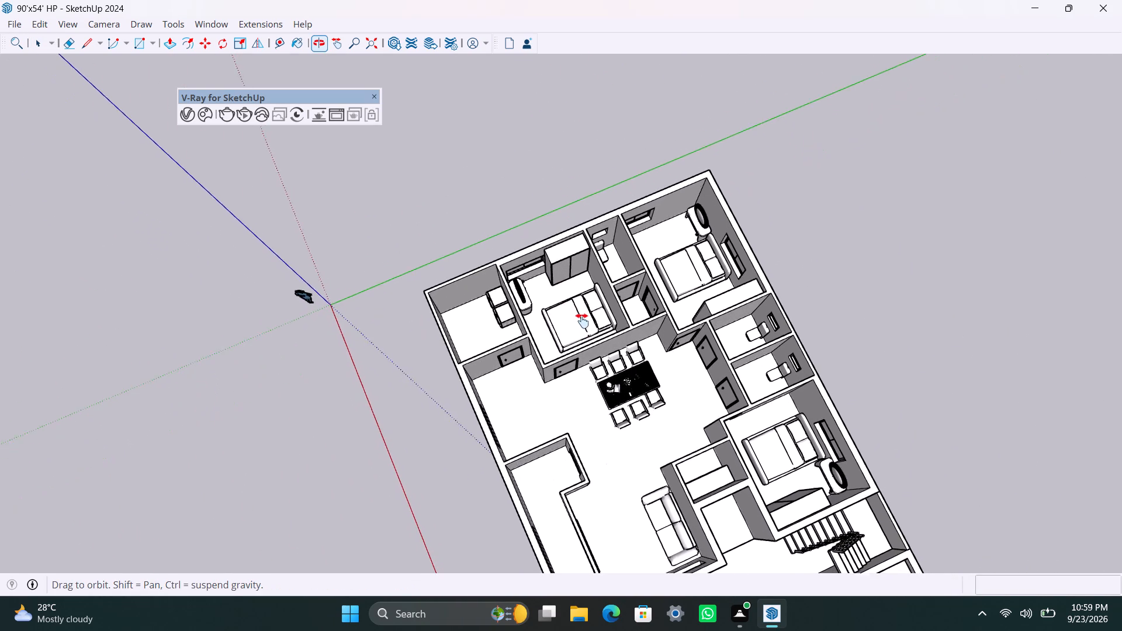
middle_click_drag(582, 321, 584, 313)
scroll(602, 386, "up", 5)
middle_click_drag(596, 384, 794, 427)
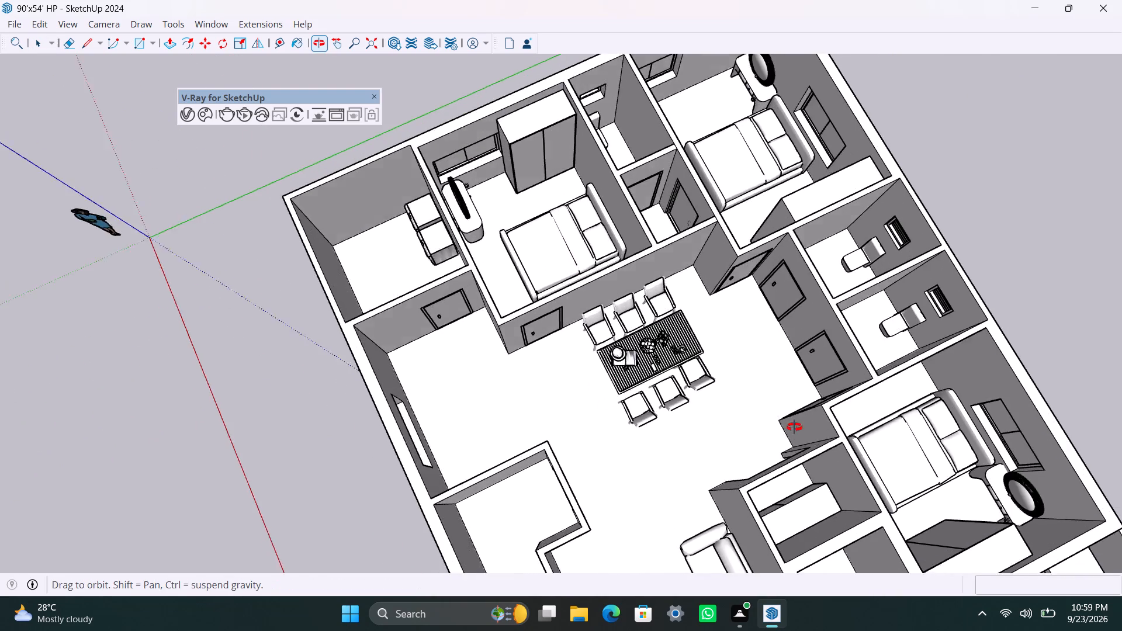
middle_click_drag(794, 427, 970, 414)
scroll(588, 403, "down", 5)
scroll(549, 373, "up", 5)
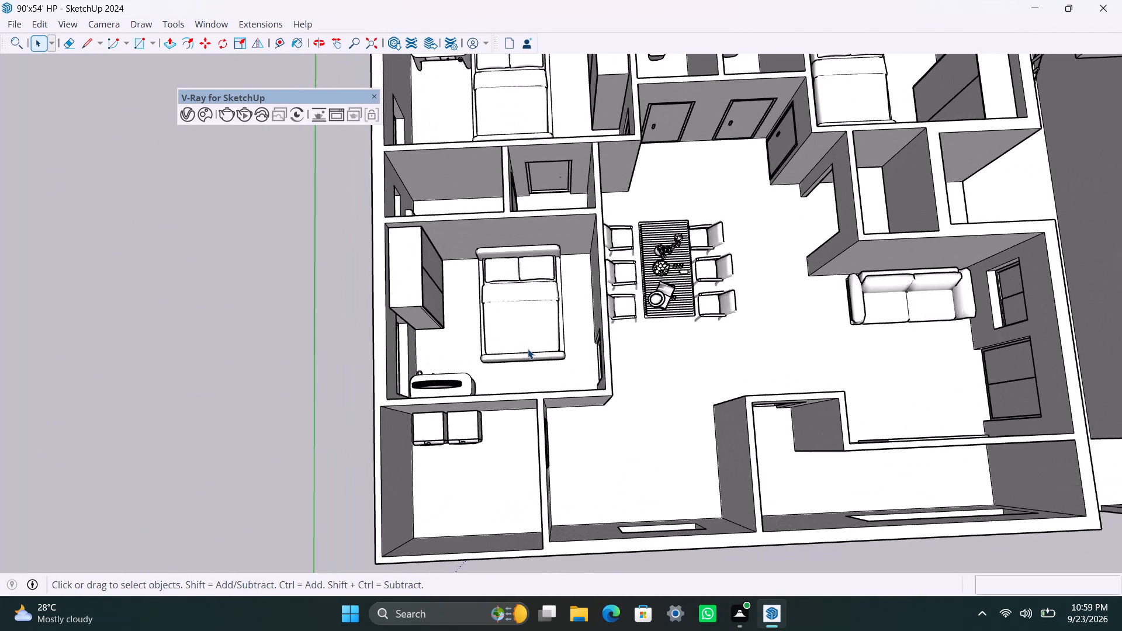
scroll(527, 348, "down", 8)
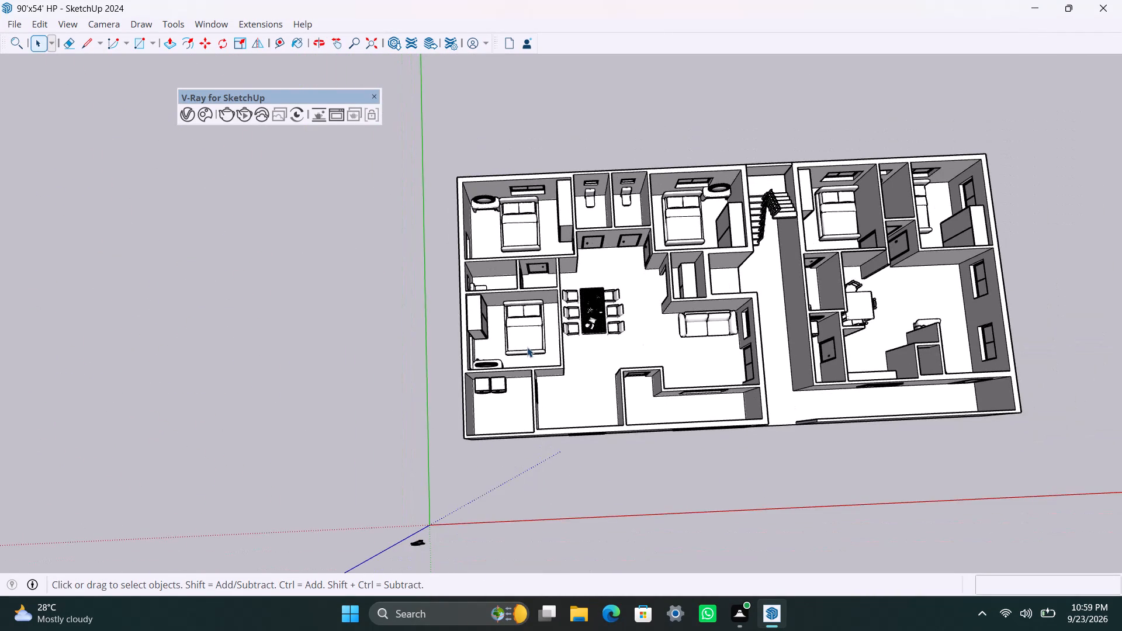
Rotate the bed in this bedroom a quarter turn so its headboard faces the window wall.
left_click(527, 345)
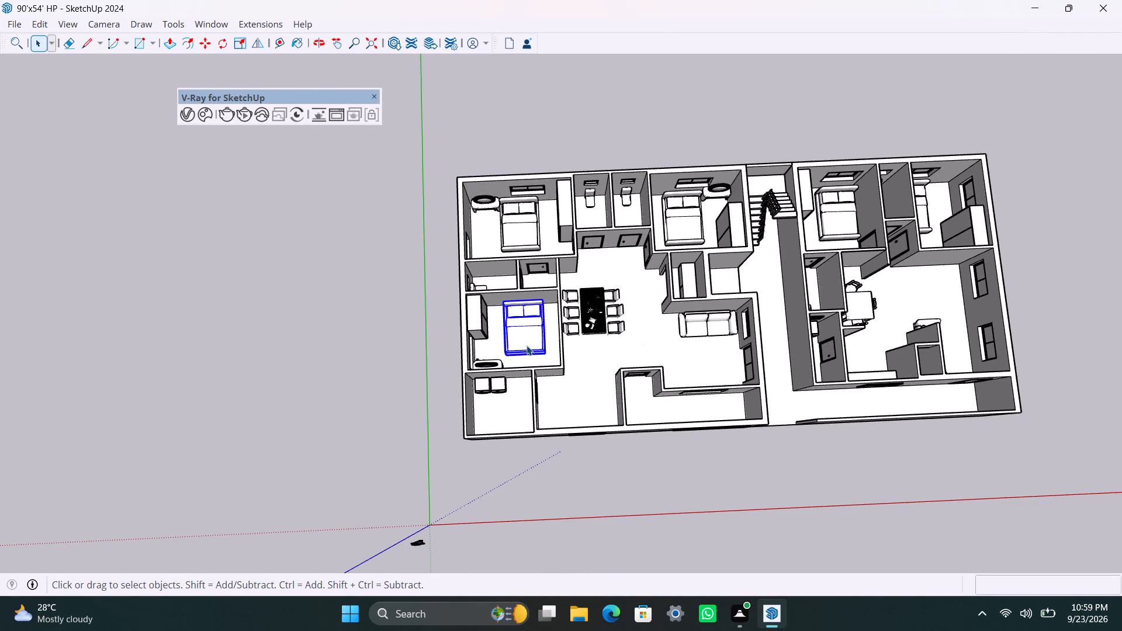
key("m")
left_click(527, 345)
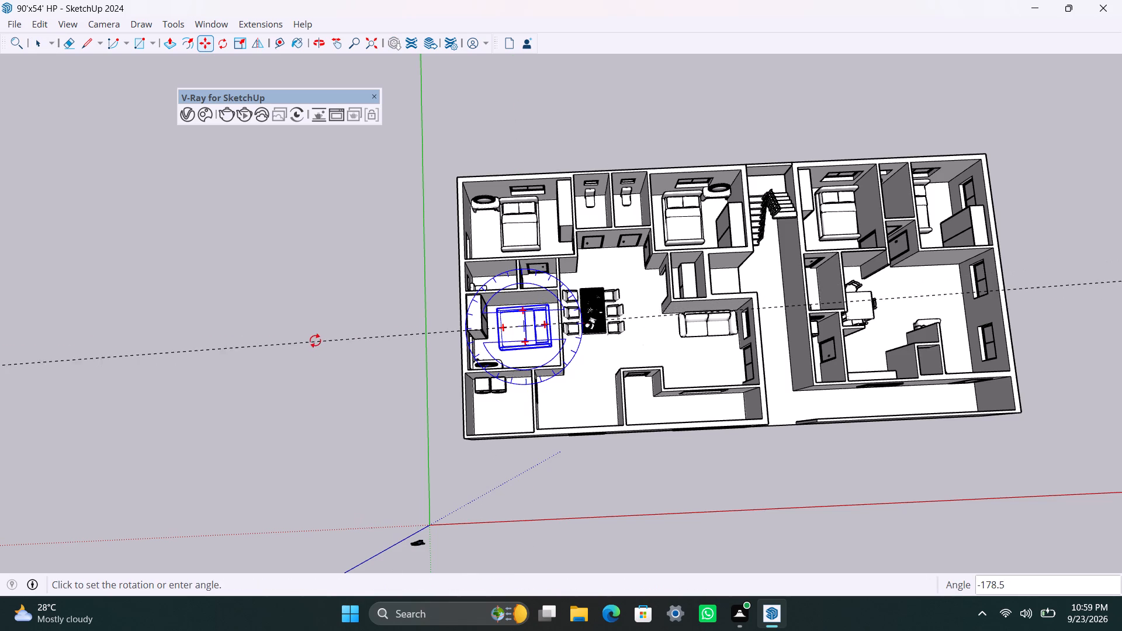
left_click(618, 325)
key("space")
Move this bedroom's wardrobe out of the house, onto the open ground beyond the window wall.
left_click(480, 327)
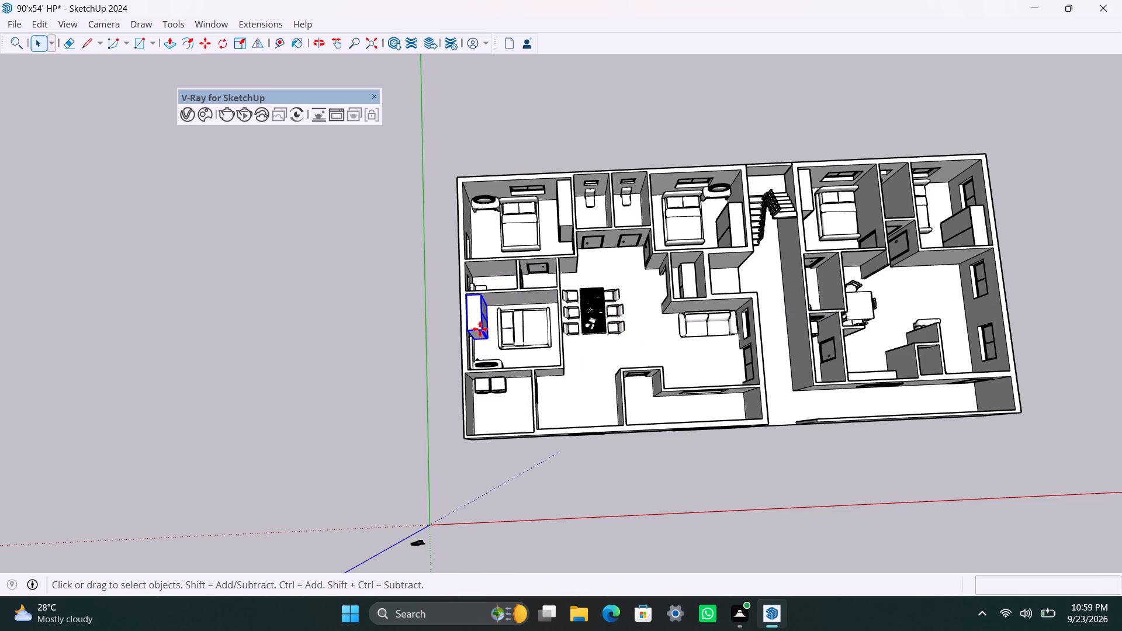
key("m")
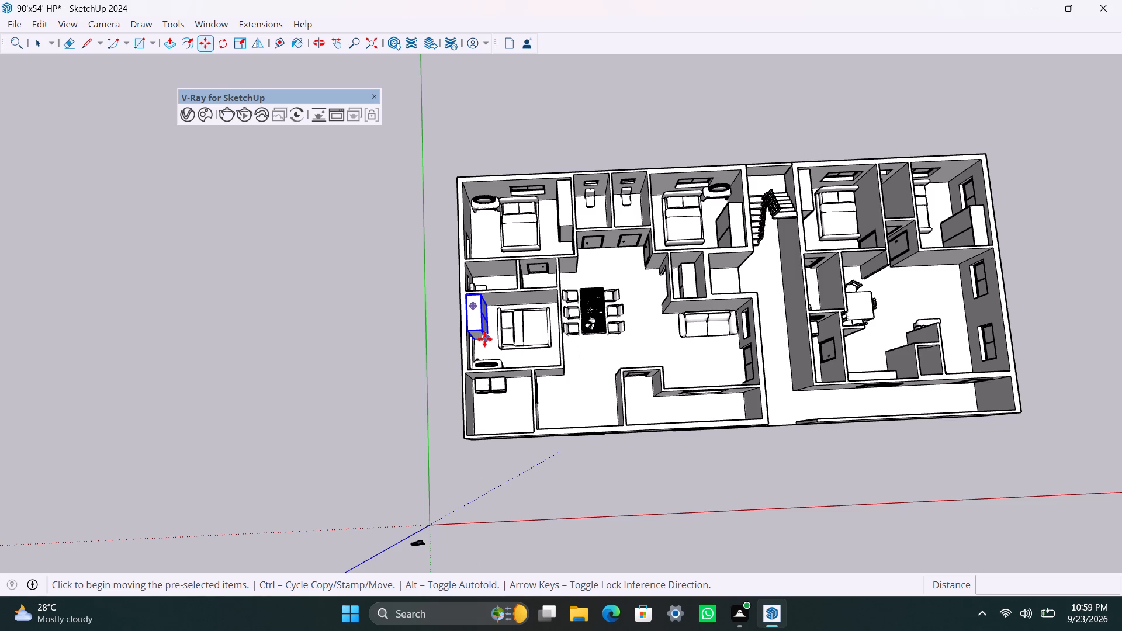
left_click_drag(484, 339, 384, 337)
left_click(382, 337)
key("space")
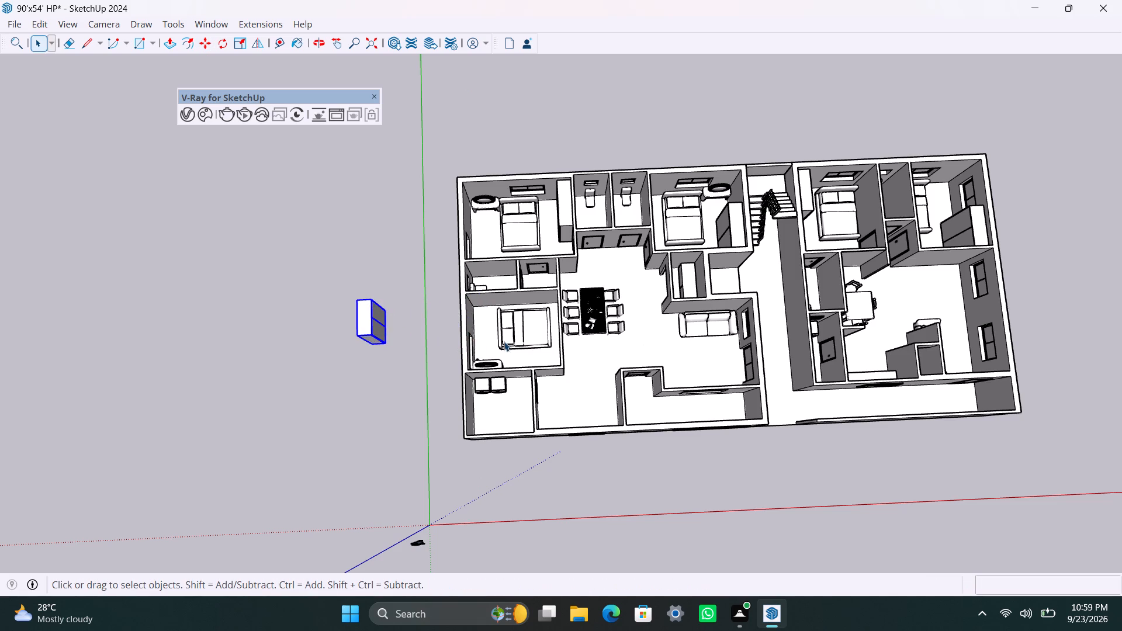
Move the rotated bed about 4' so its headboard meets the window wall, in the corner by the small bathroom.
left_click(507, 339)
scroll(506, 344, "up", 12)
key("m")
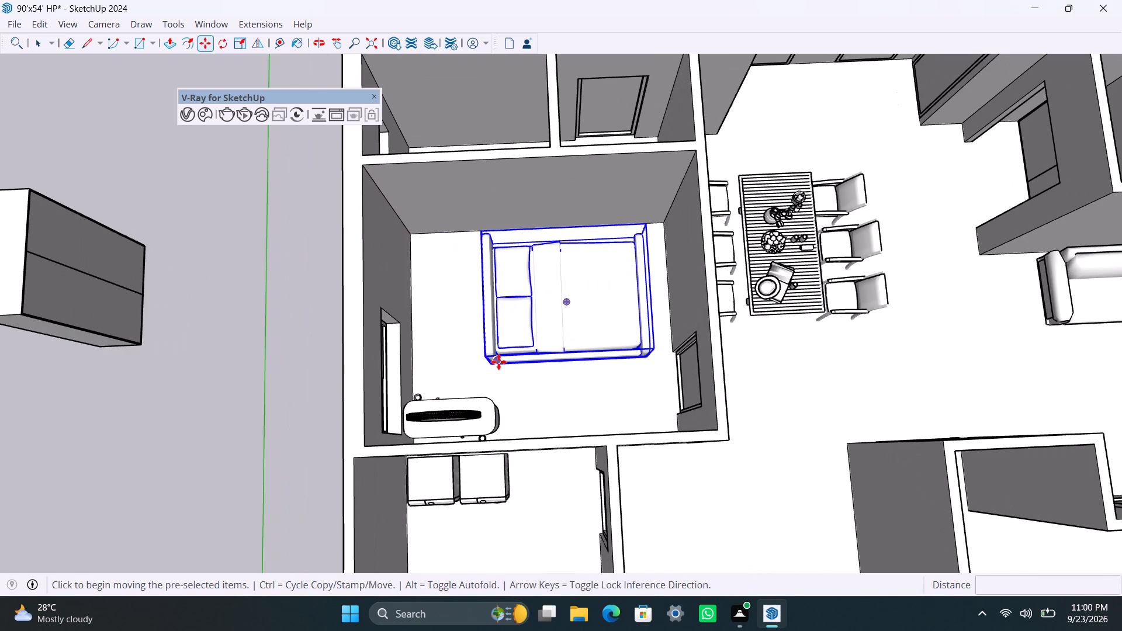
left_click(483, 230)
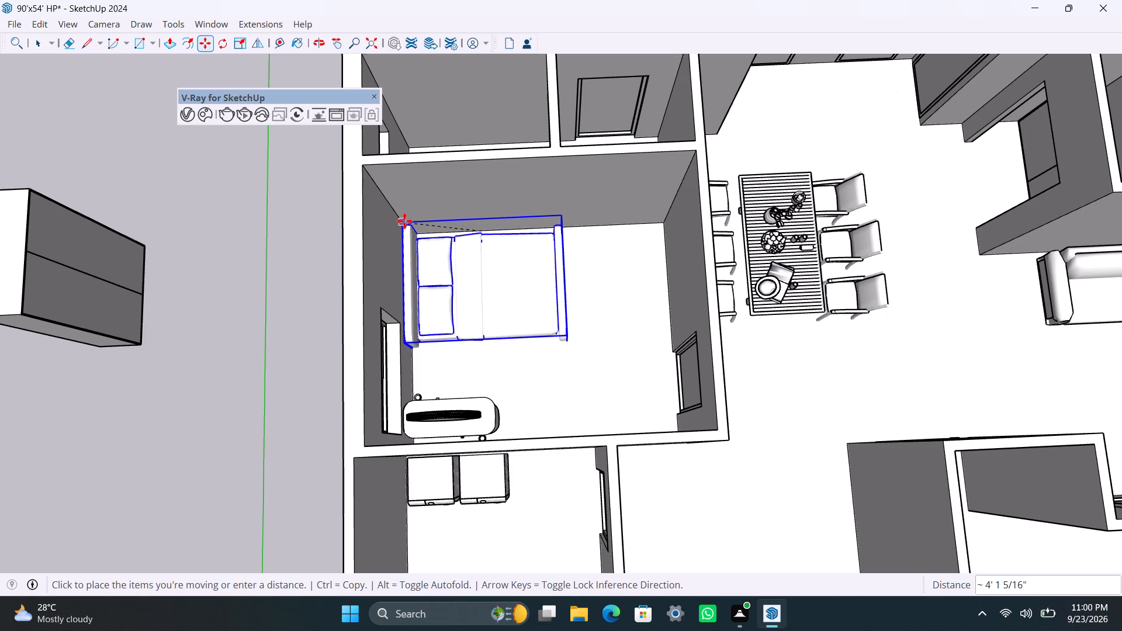
key("Escape")
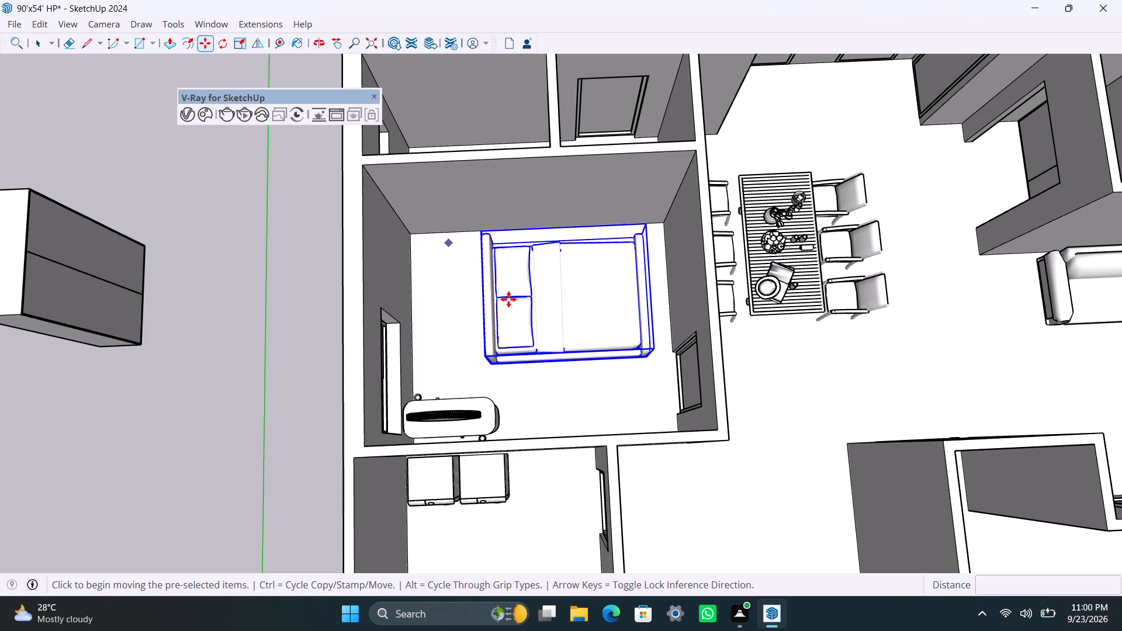
left_click(494, 363)
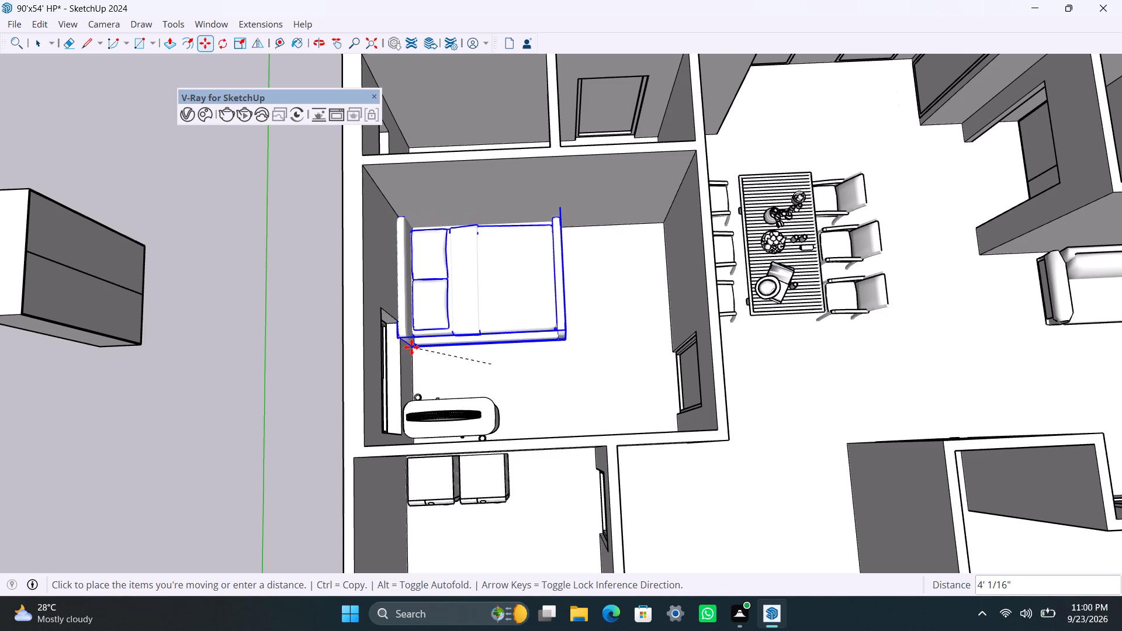
left_click(411, 347)
key("space")
left_click(271, 299)
Nudge the bed a few inches sideways away from the small bathroom's wall so its side clears the wall.
scroll(521, 342, "up", 7)
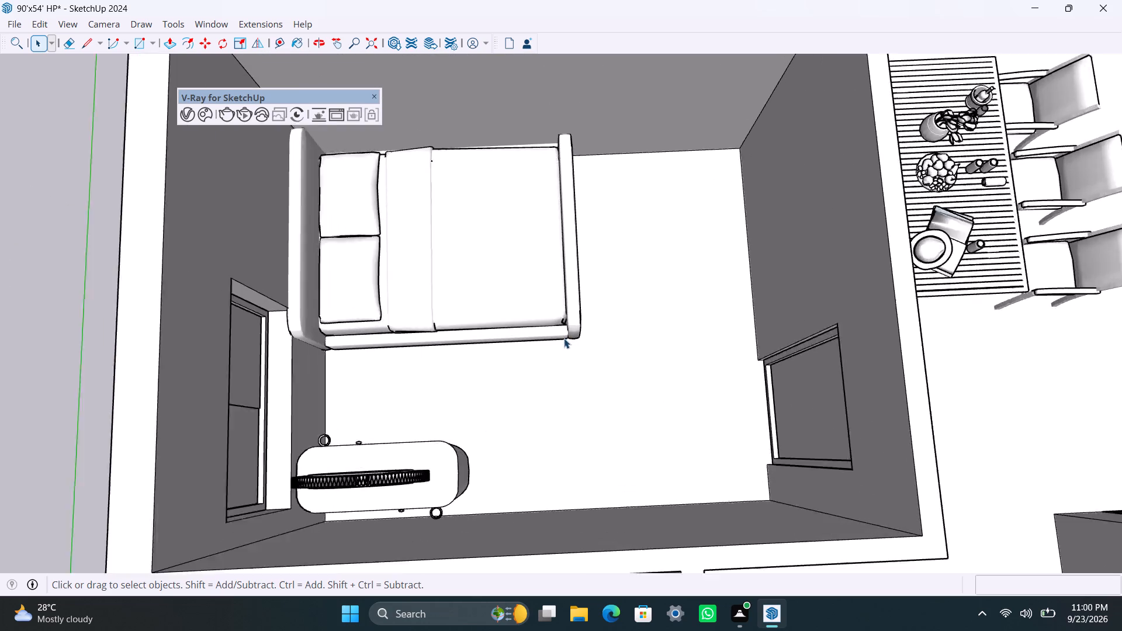
middle_click_drag(570, 355, 317, 376)
scroll(543, 356, "down", 5)
scroll(663, 338, "down", 3)
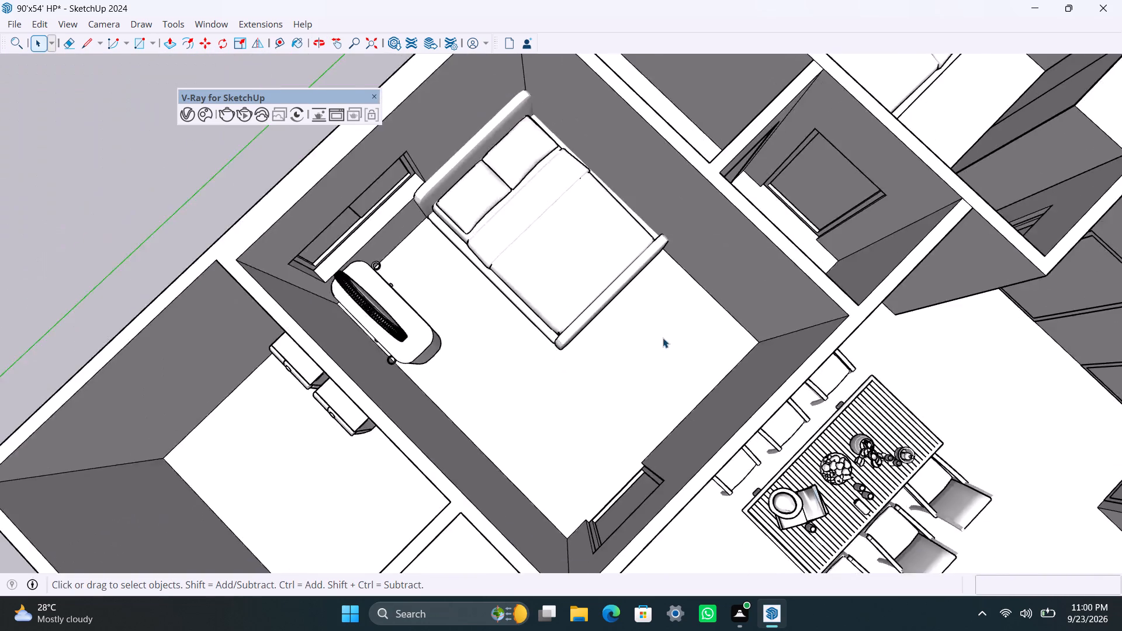
scroll(663, 338, "down", 1)
middle_click_drag(663, 334, 425, 321)
scroll(662, 377, "up", 10)
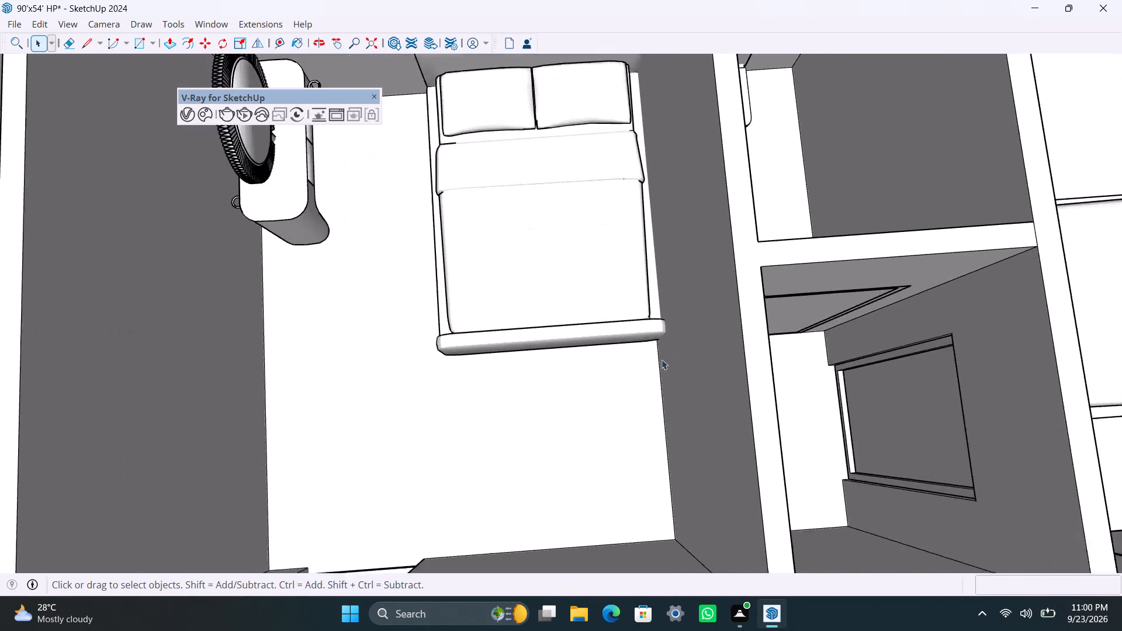
left_click(460, 327)
key("m")
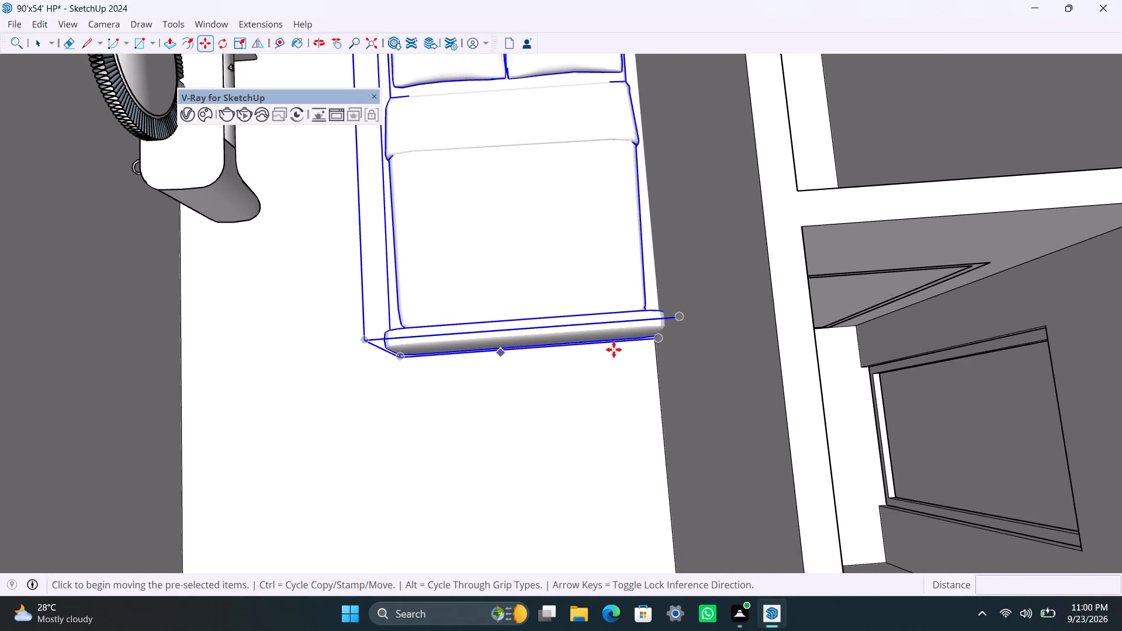
left_click(678, 315)
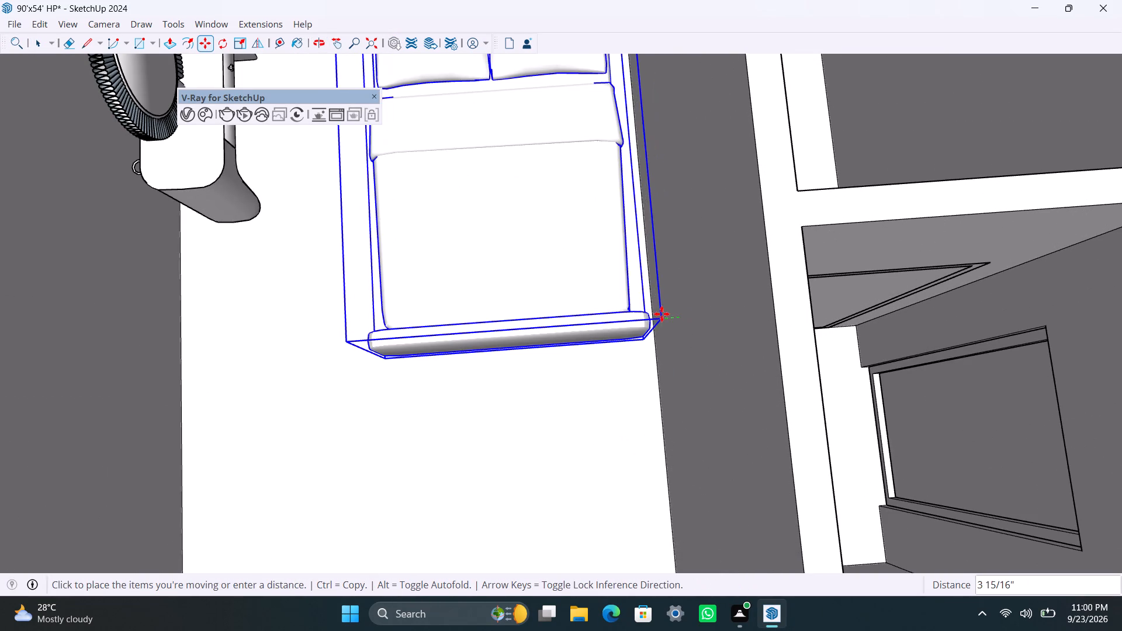
left_click(666, 314)
key("space")
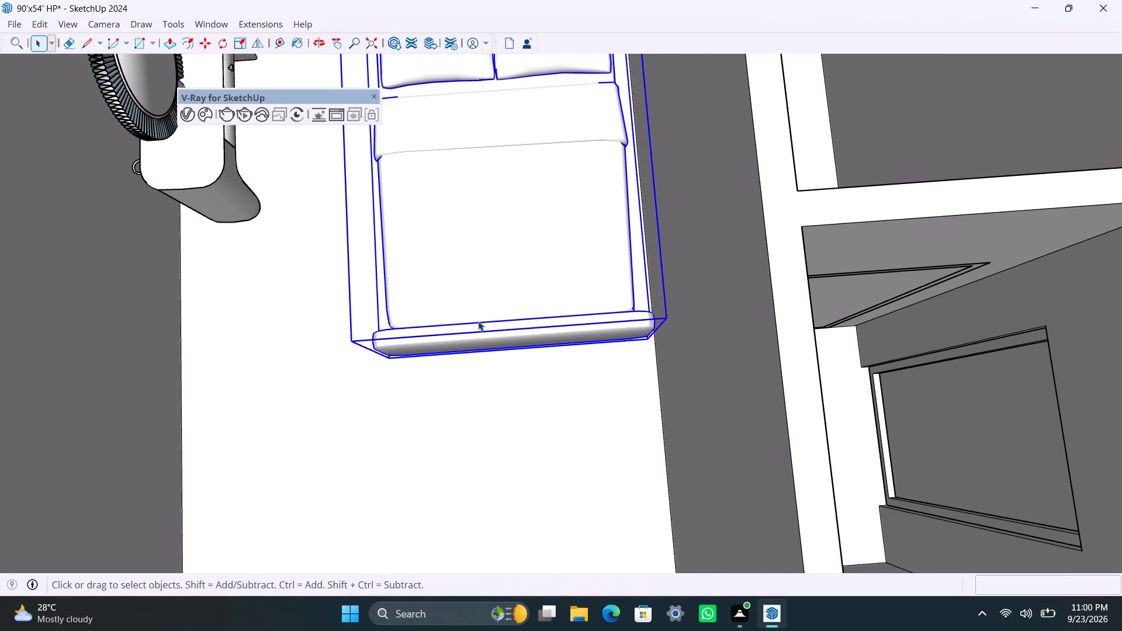
Rotate the wardrobe outside the house 180° about the vertical axis, pivoting on its lower corner.
scroll(469, 331, "down", 11)
scroll(392, 324, "down", 6)
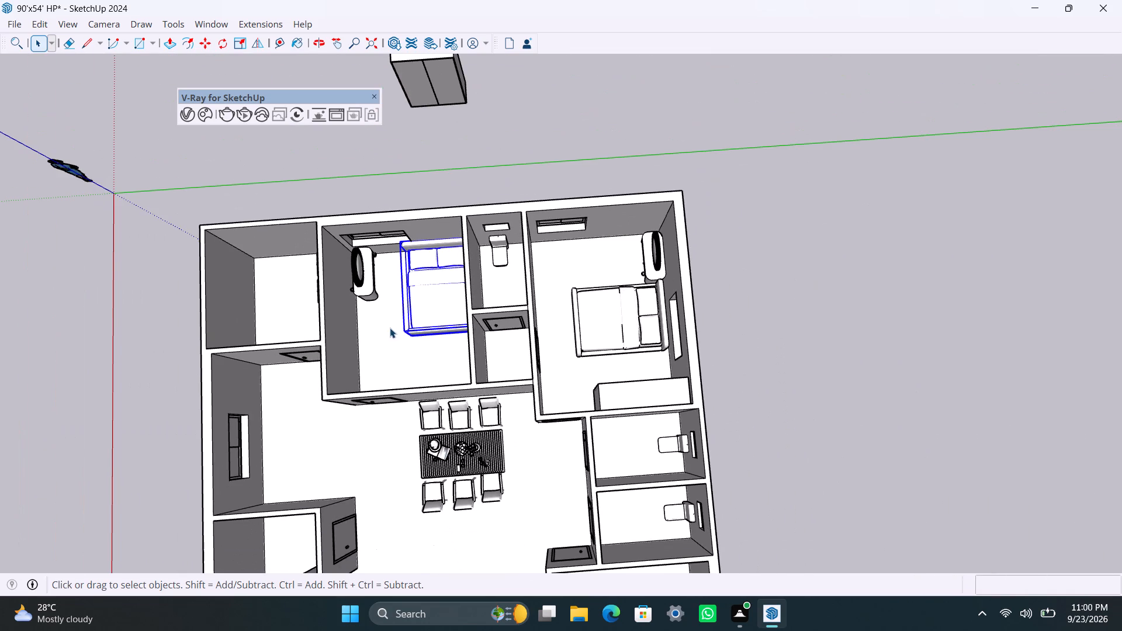
scroll(403, 172, "down", 5)
middle_click_drag(535, 197, 423, 223)
scroll(460, 196, "down", 3)
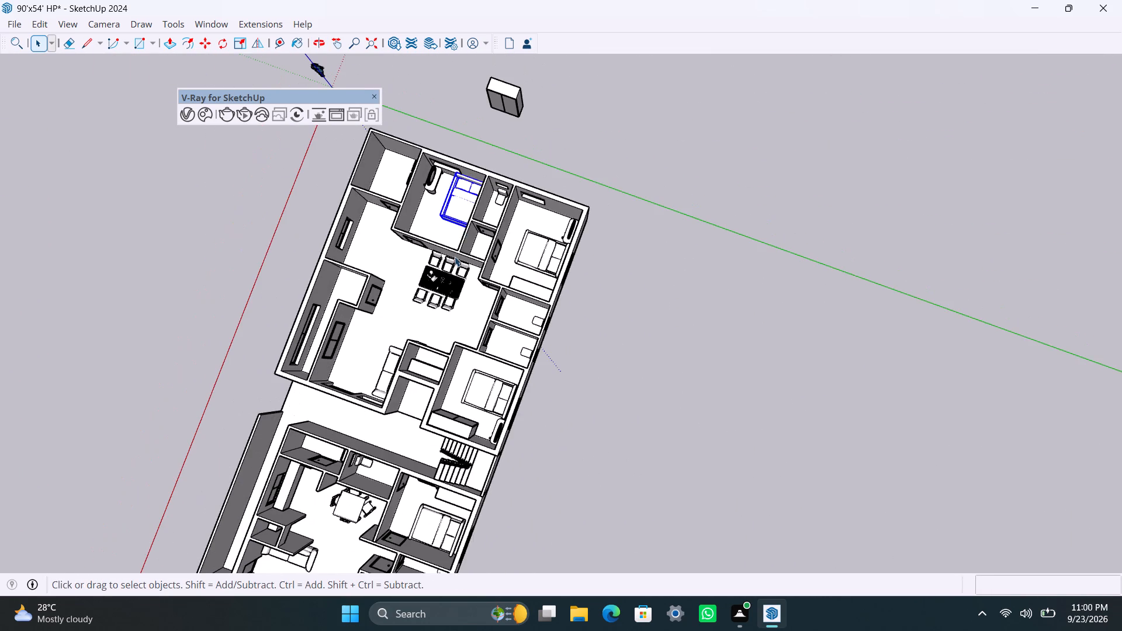
middle_click_drag(453, 260, 446, 332, "shift")
scroll(459, 230, "up", 6)
left_click(511, 152)
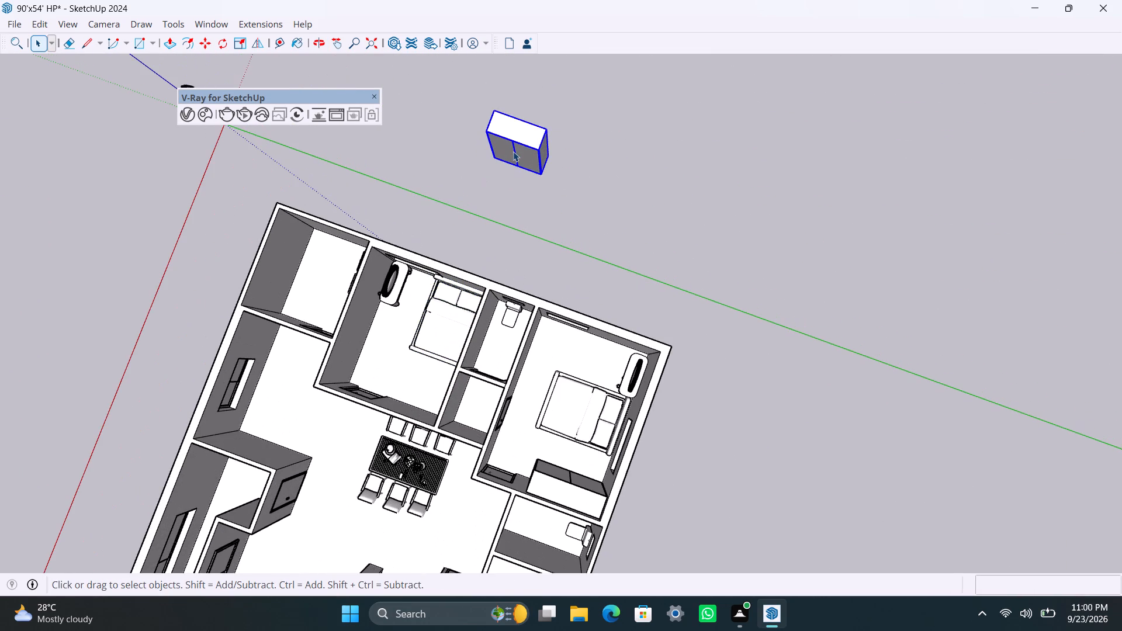
key("m")
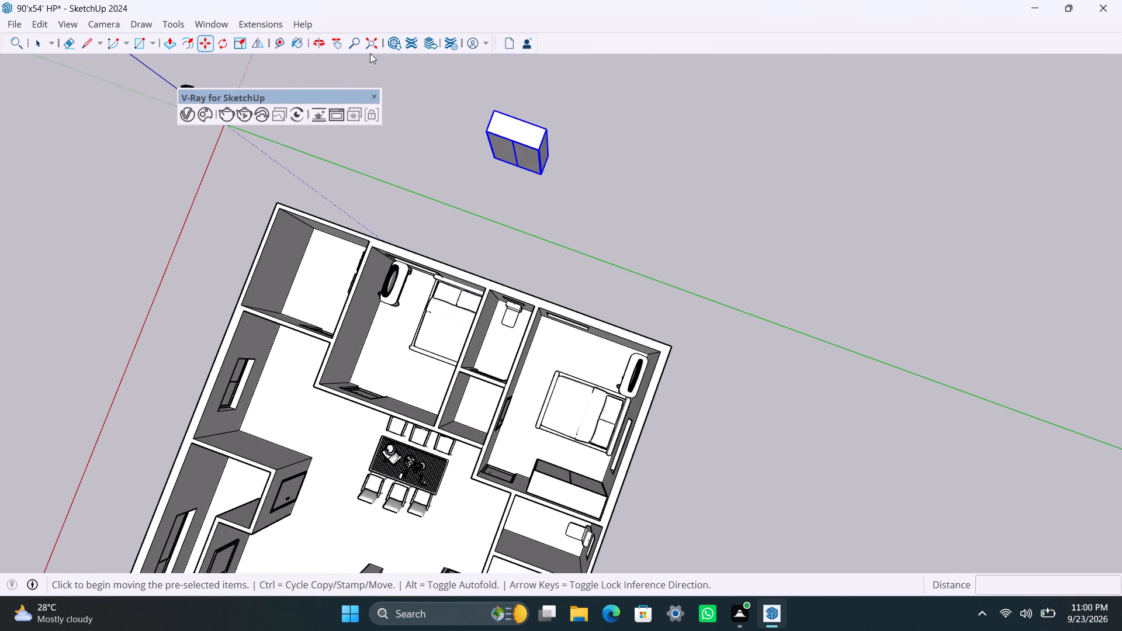
left_click(219, 43)
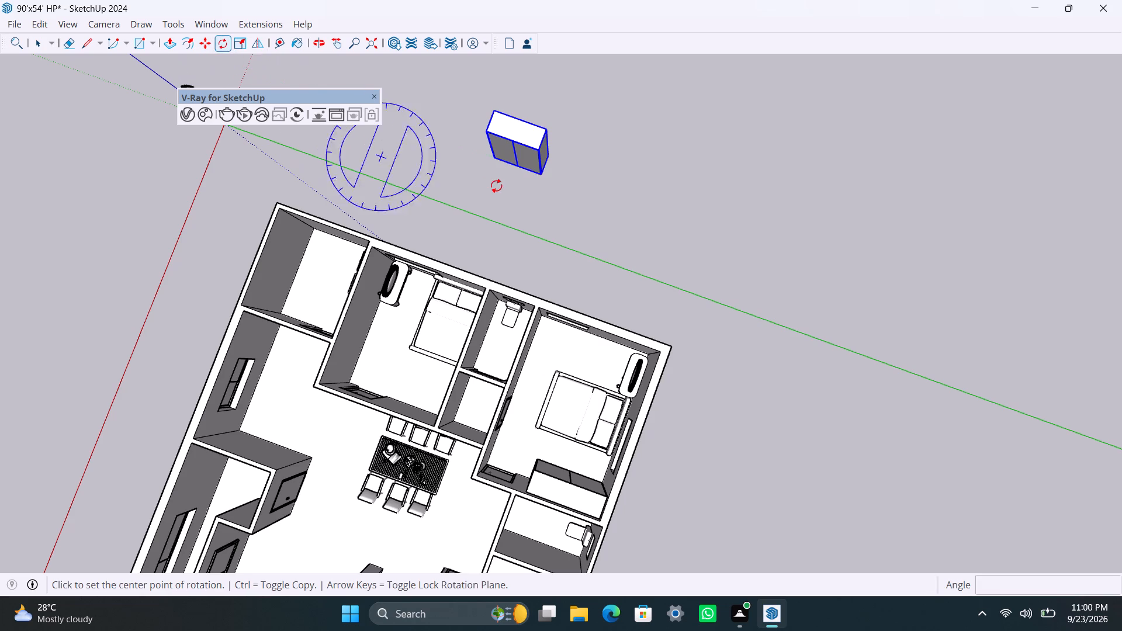
key("Up")
left_click(541, 174)
left_click(549, 148)
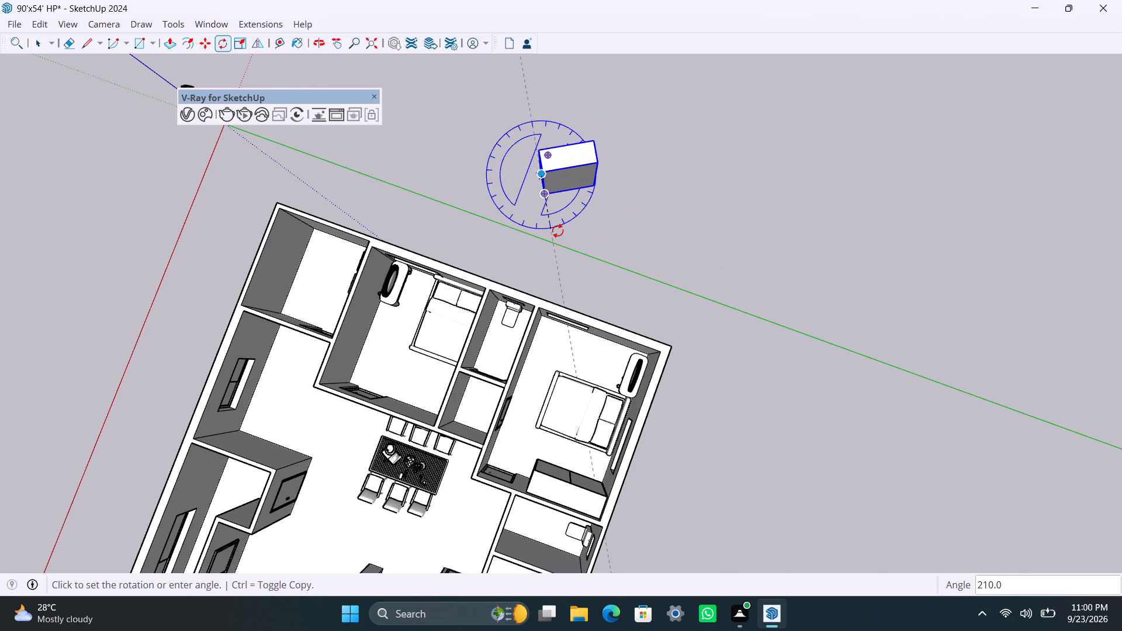
type("180")
key("Return")
key("space")
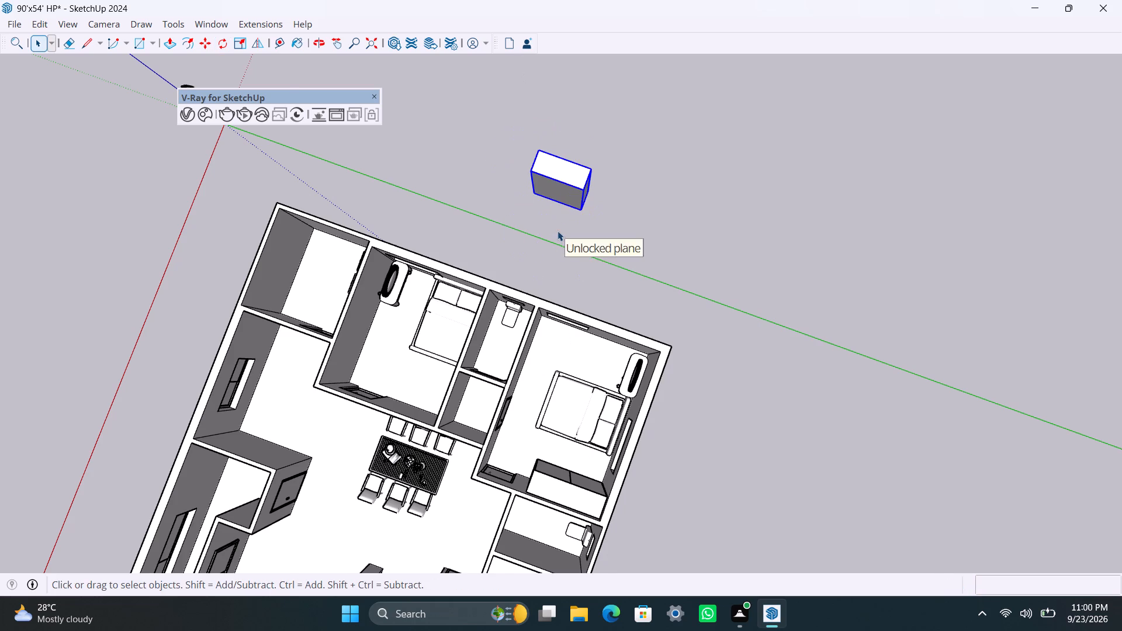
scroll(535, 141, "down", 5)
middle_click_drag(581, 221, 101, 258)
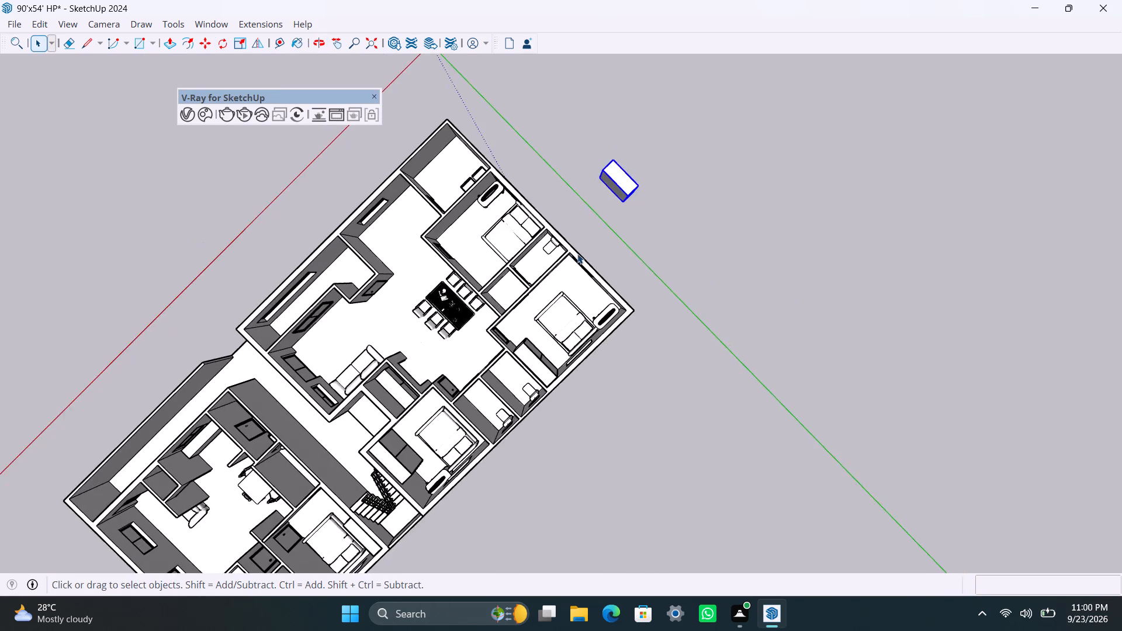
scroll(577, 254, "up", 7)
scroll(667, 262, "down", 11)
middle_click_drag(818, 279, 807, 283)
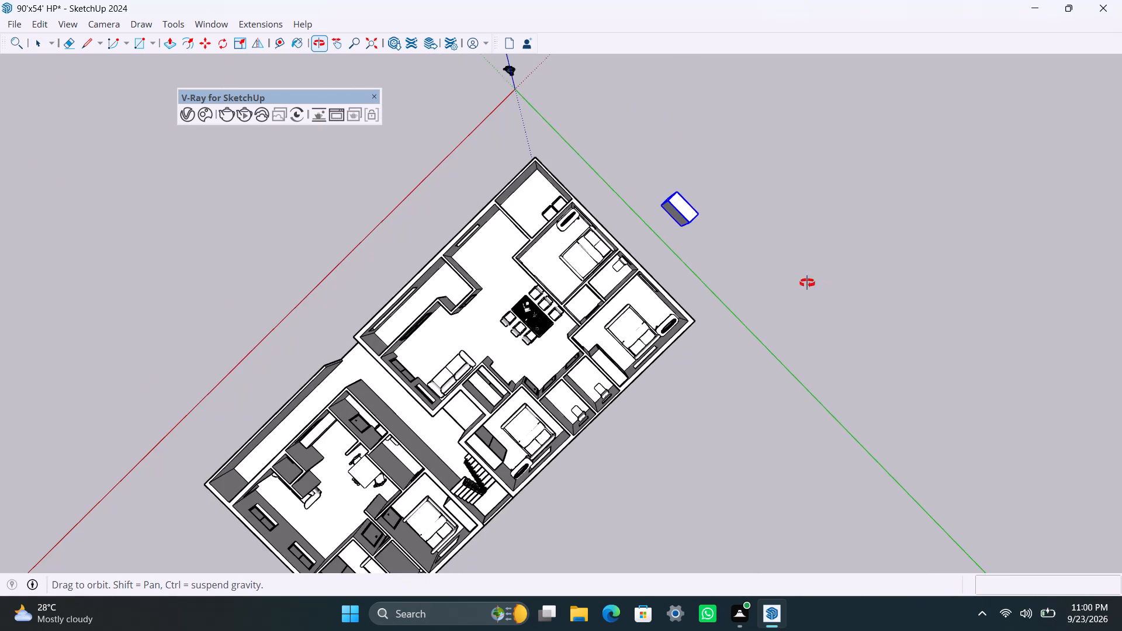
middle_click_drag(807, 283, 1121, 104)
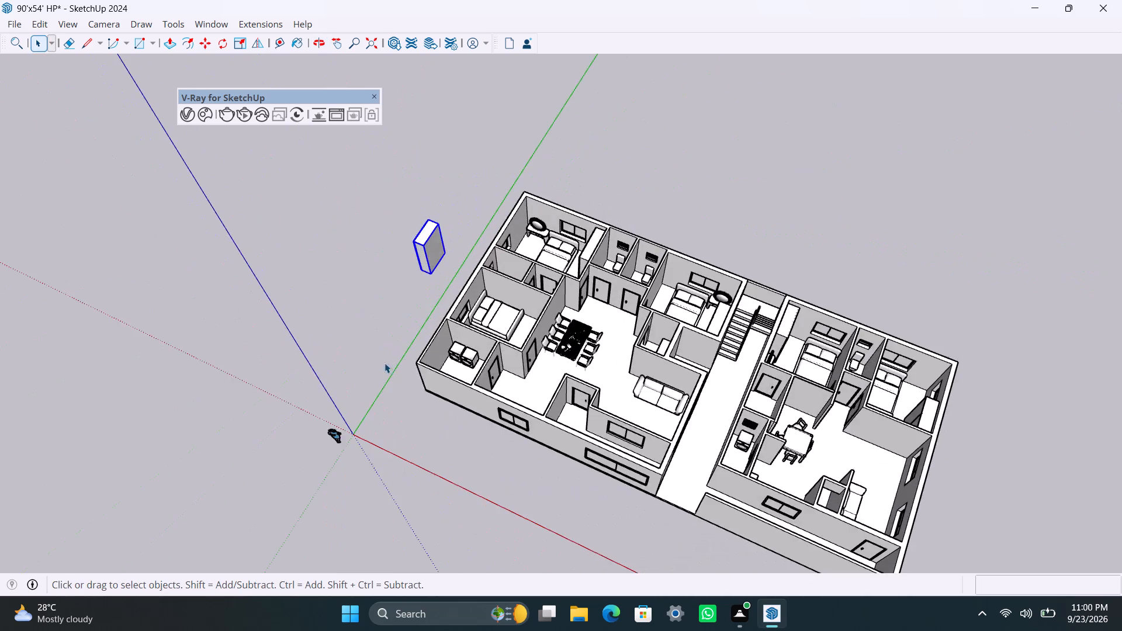
Move the rotated wardrobe about 24' 2" from outside back into the bedroom, into the corner beside the door, opposite the bed's window wall.
scroll(385, 363, "up", 6)
middle_click_drag(348, 391, 1121, 292)
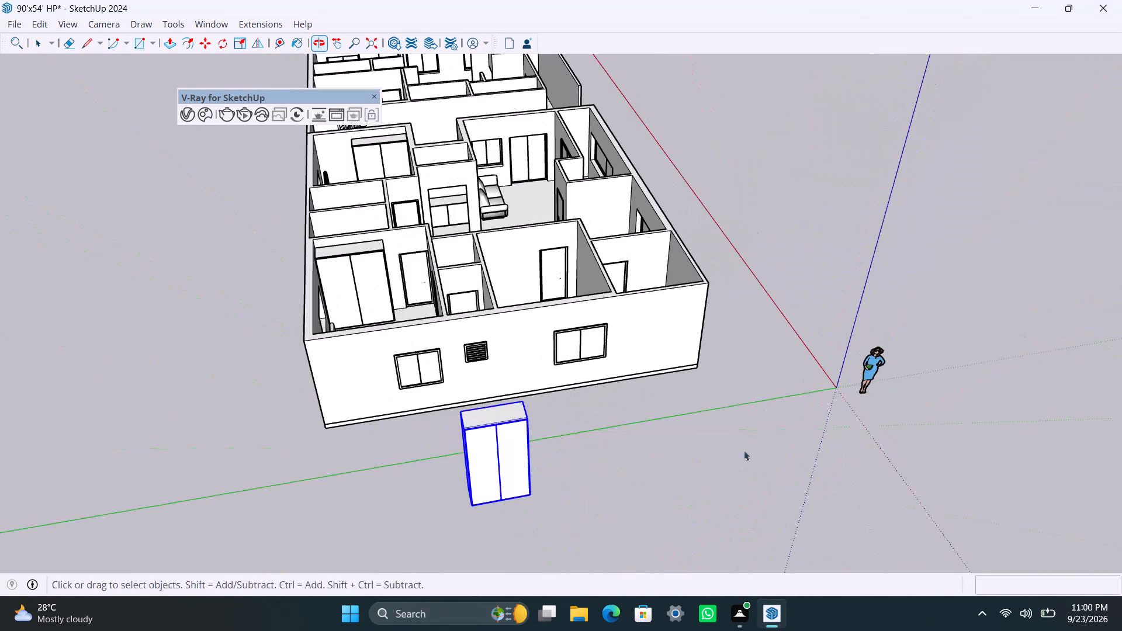
scroll(585, 506, "up", 4)
key("m")
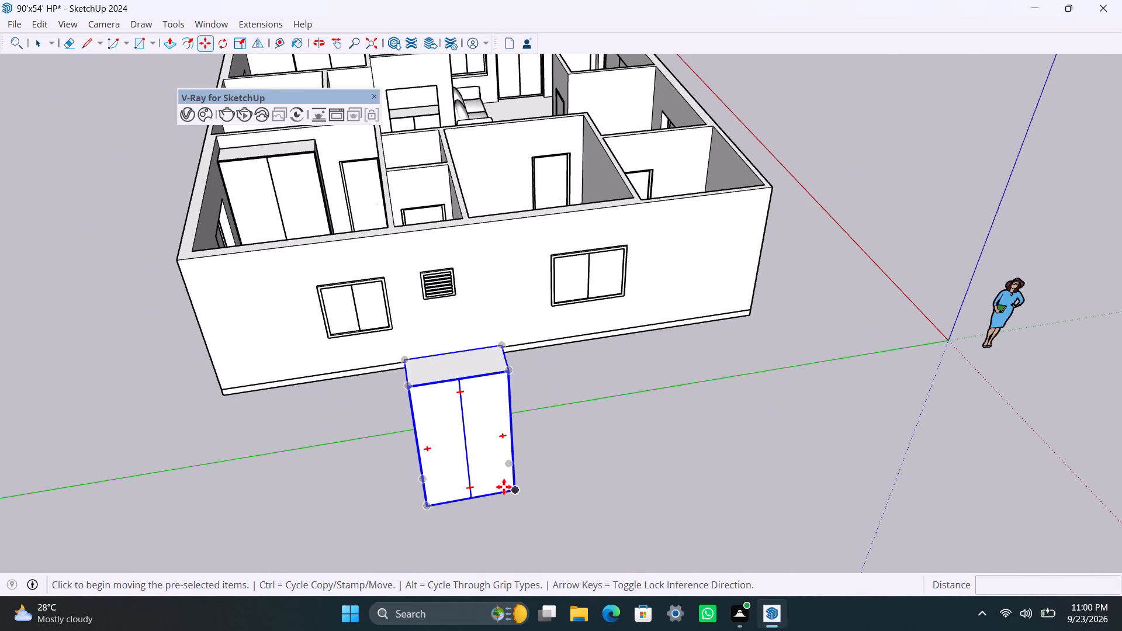
left_click(512, 492)
scroll(525, 202, "down", 3)
middle_click_drag(534, 230, 528, 257)
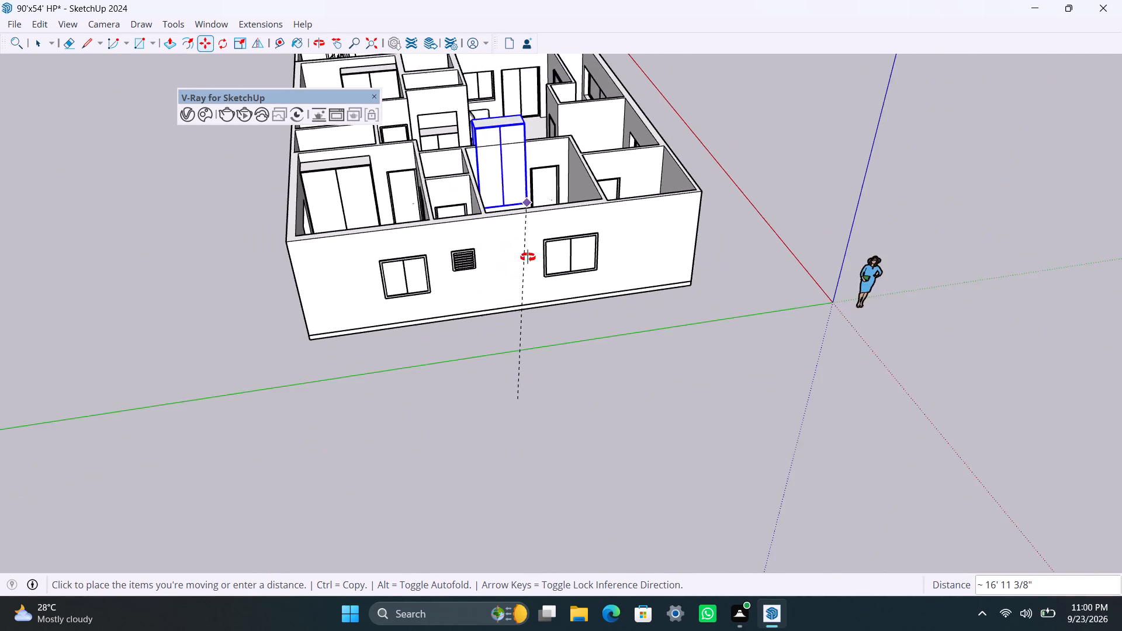
middle_click_drag(528, 257, 445, 439)
scroll(499, 295, "up", 2)
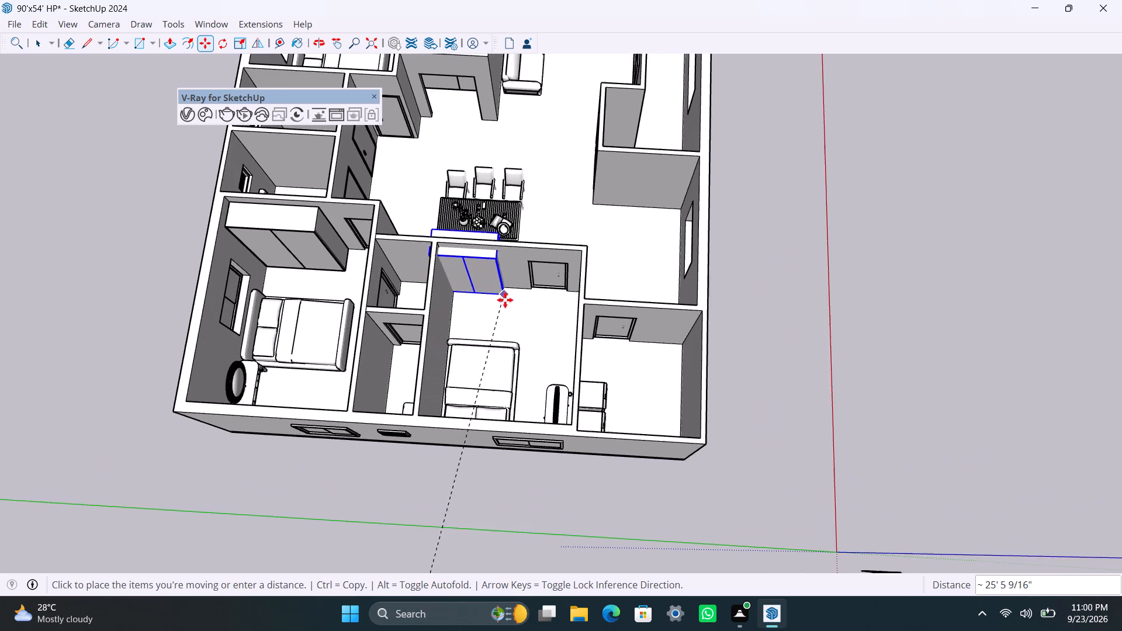
scroll(508, 306, "up", 3)
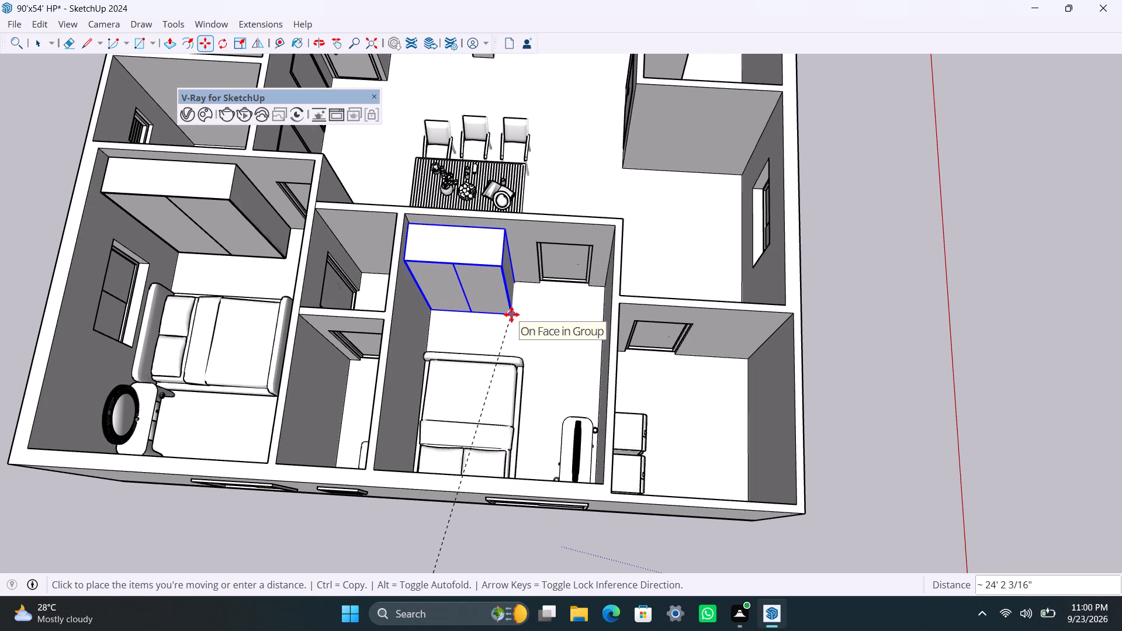
left_click(511, 314)
Nudge the wardrobe about 1 1/4" by its lower back corner so its back meets the bedroom's door wall.
scroll(515, 311, "up", 10)
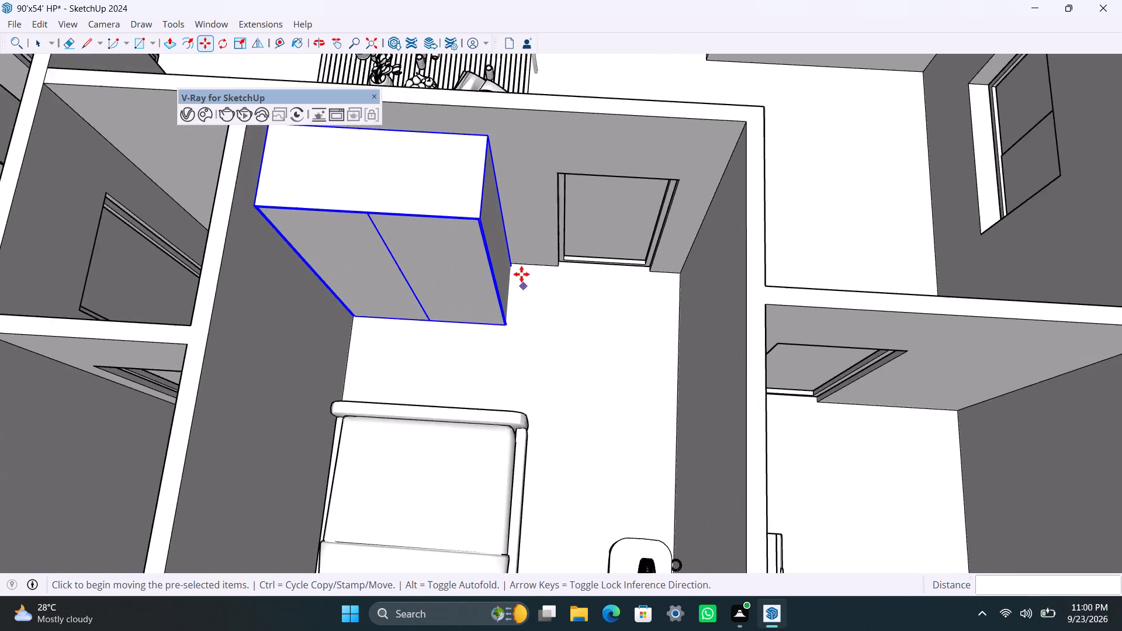
scroll(514, 266, "up", 2)
left_click(514, 266)
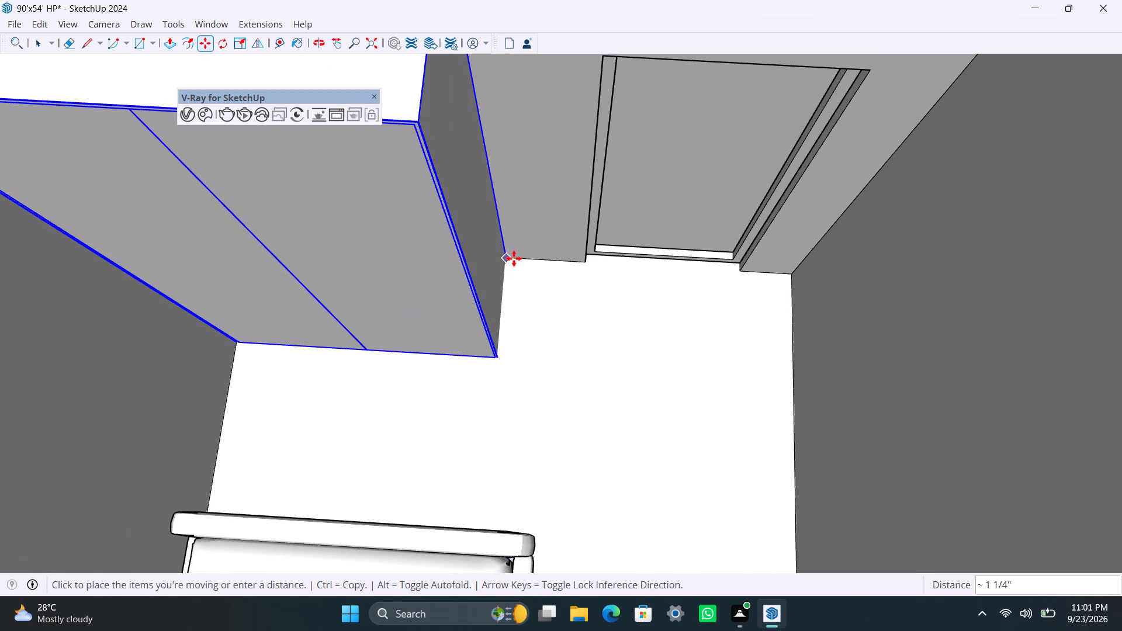
left_click(514, 258)
scroll(514, 336, "down", 20)
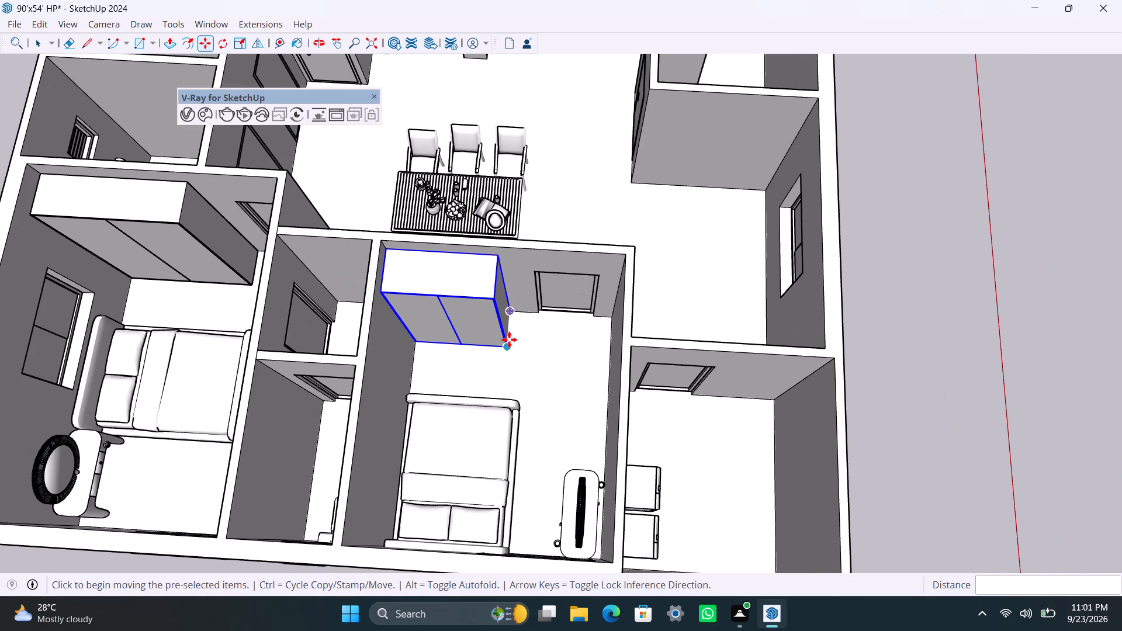
Save the house model.
key("ctrl+s")
key("space")
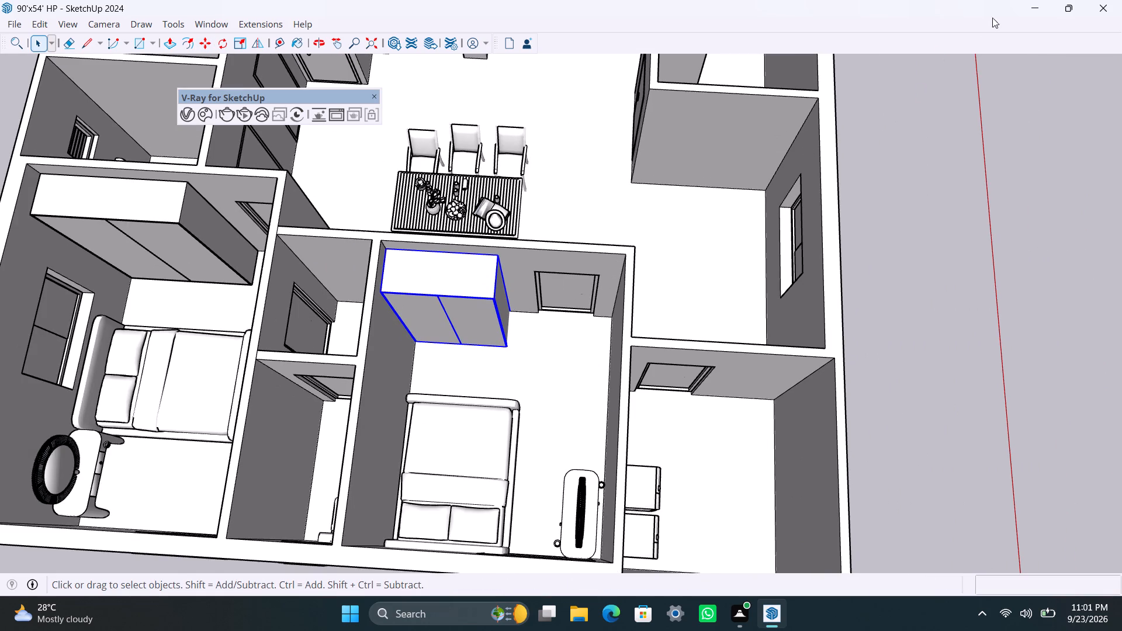
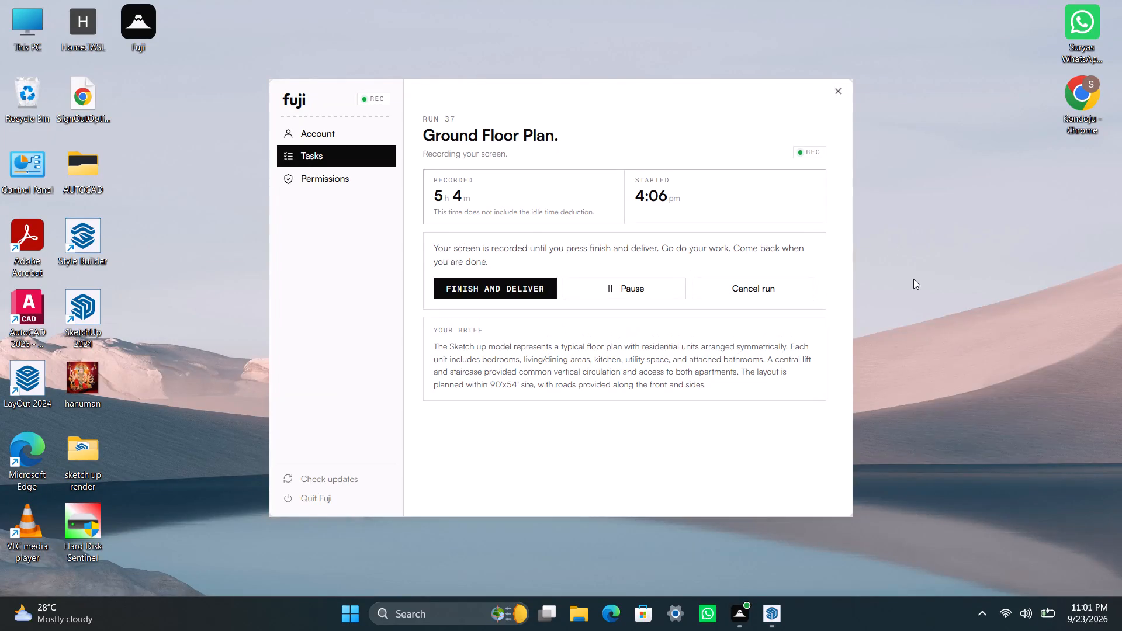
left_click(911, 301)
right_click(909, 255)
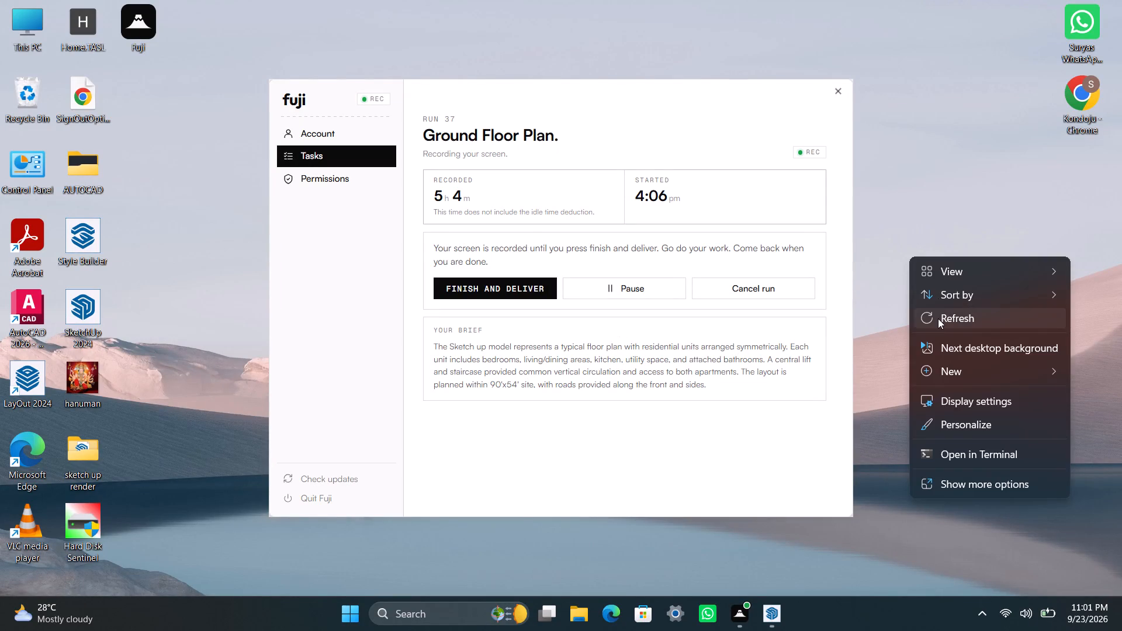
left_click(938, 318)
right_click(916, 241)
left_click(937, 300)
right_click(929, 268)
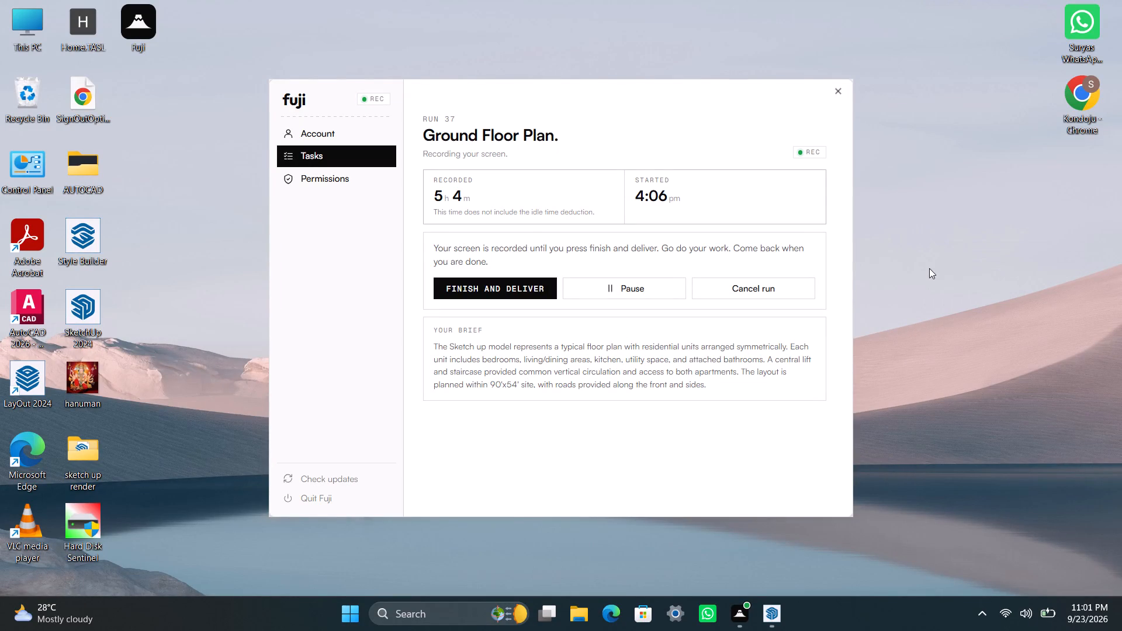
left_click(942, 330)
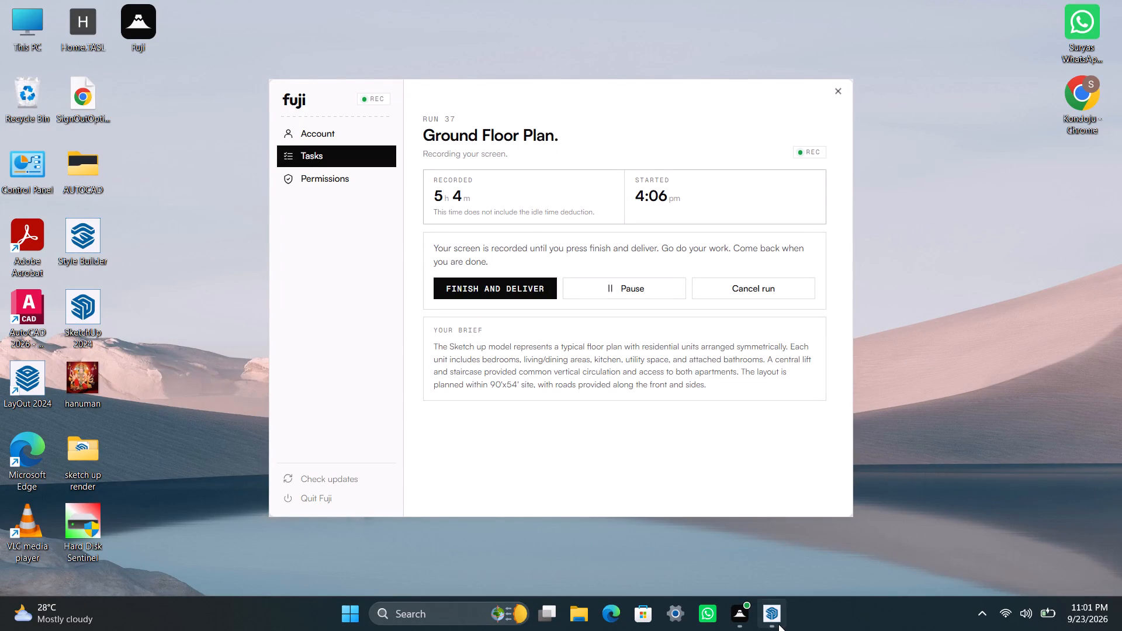
Switch to SketchUp and scale the wardrobe in the bedroom beside the dining table about 1.29 times wider and slightly shallower.
left_click(777, 624)
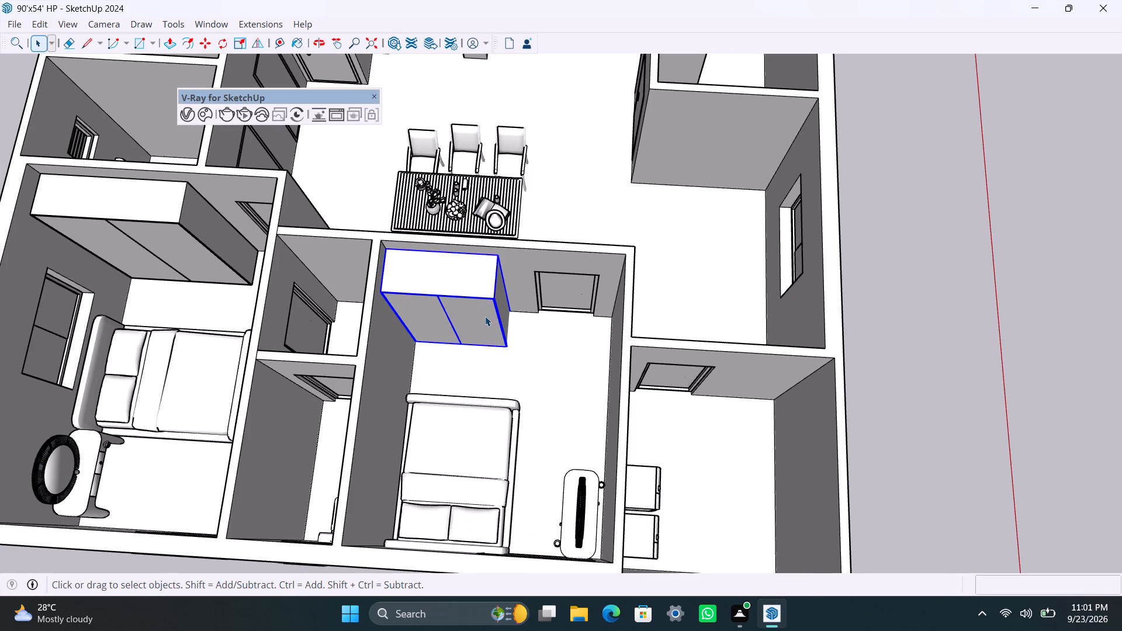
key("s")
left_click_drag(509, 305, 524, 307)
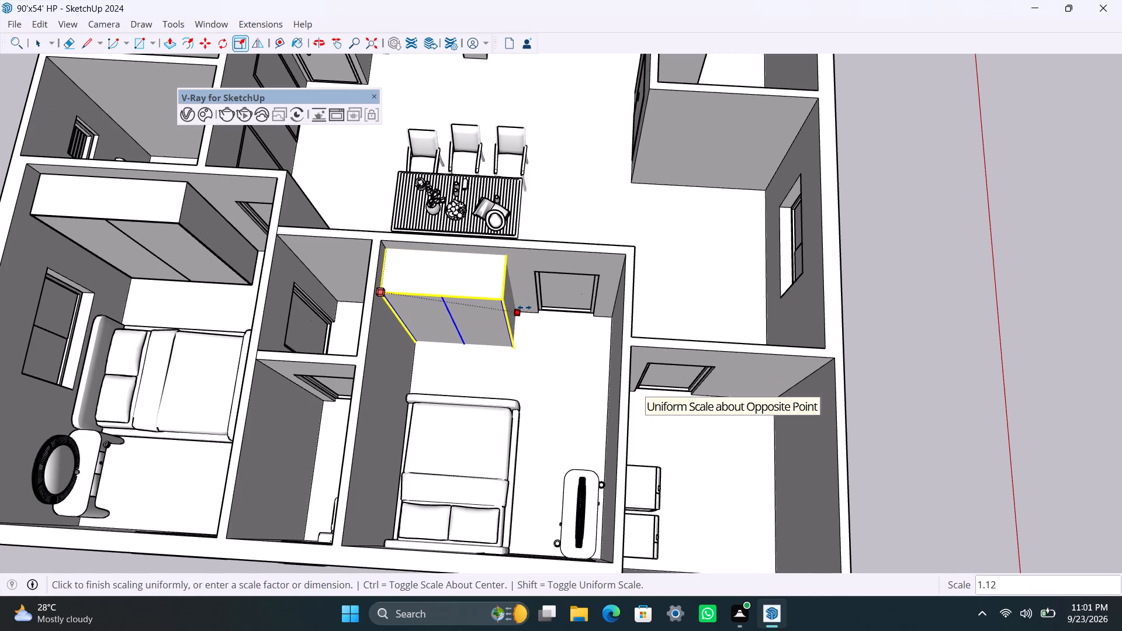
left_click_drag(524, 307, 540, 307)
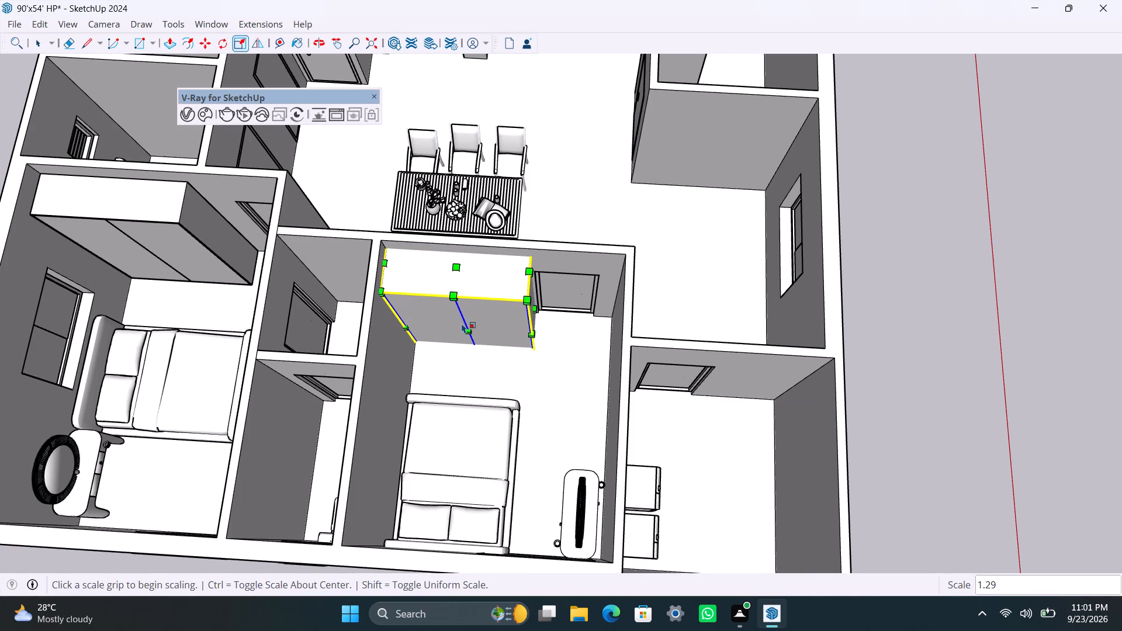
left_click_drag(465, 328, 470, 321)
key("space")
left_click(960, 250)
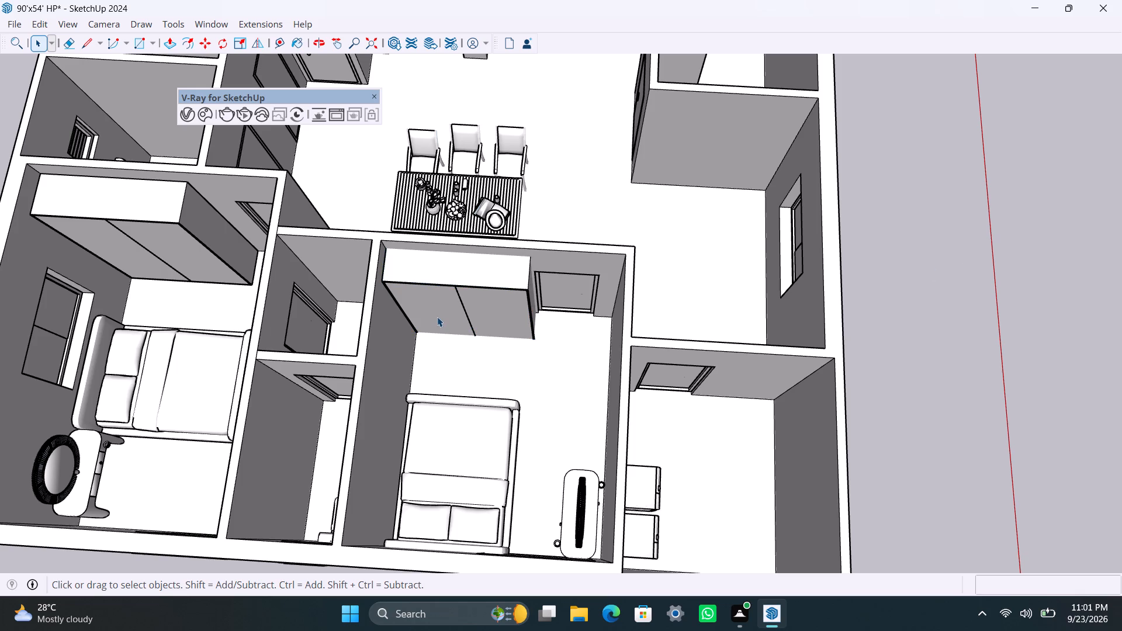
Save the model with the resized wardrobe.
key("ctrl+s")
key("space")
left_click(981, 308)
scroll(684, 370, "down", 5)
middle_click_drag(678, 371, 108, 434)
scroll(396, 365, "up", 4)
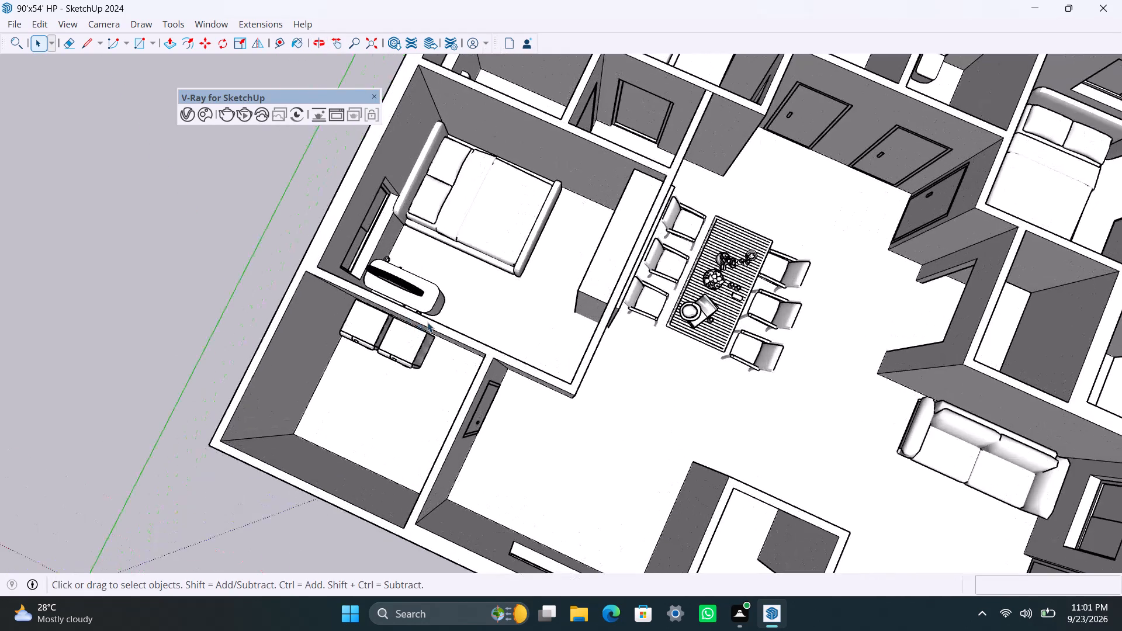
key("ctrl+s")
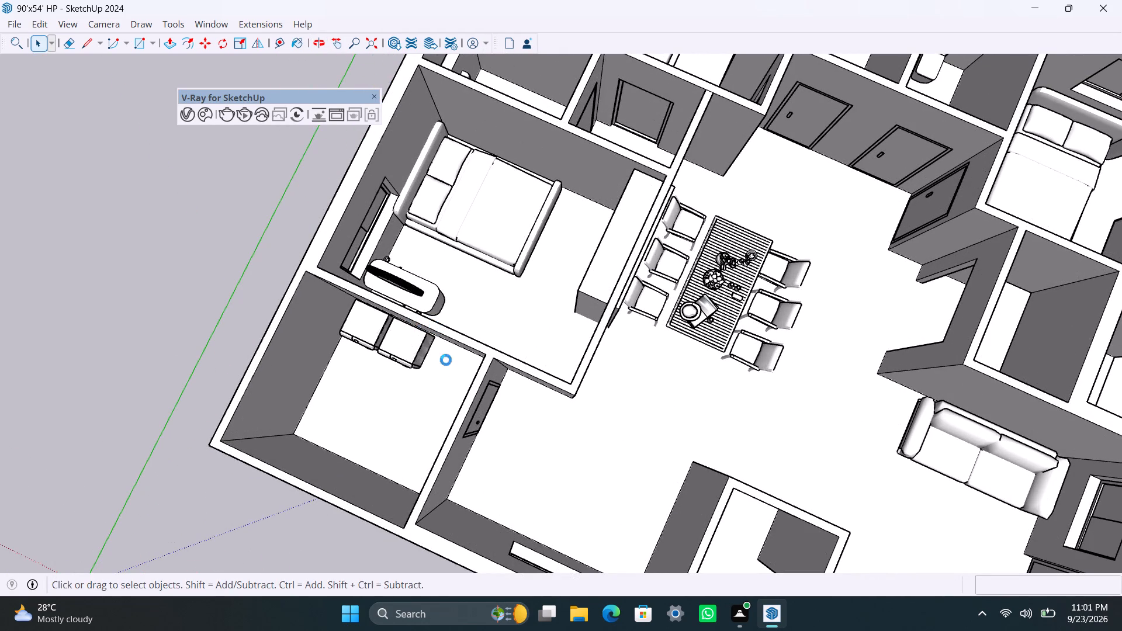
Examine the furniture layout across both apartments, including the bedrooms beside the staircase and the smaller apartment's dining area.
scroll(467, 346, "down", 5)
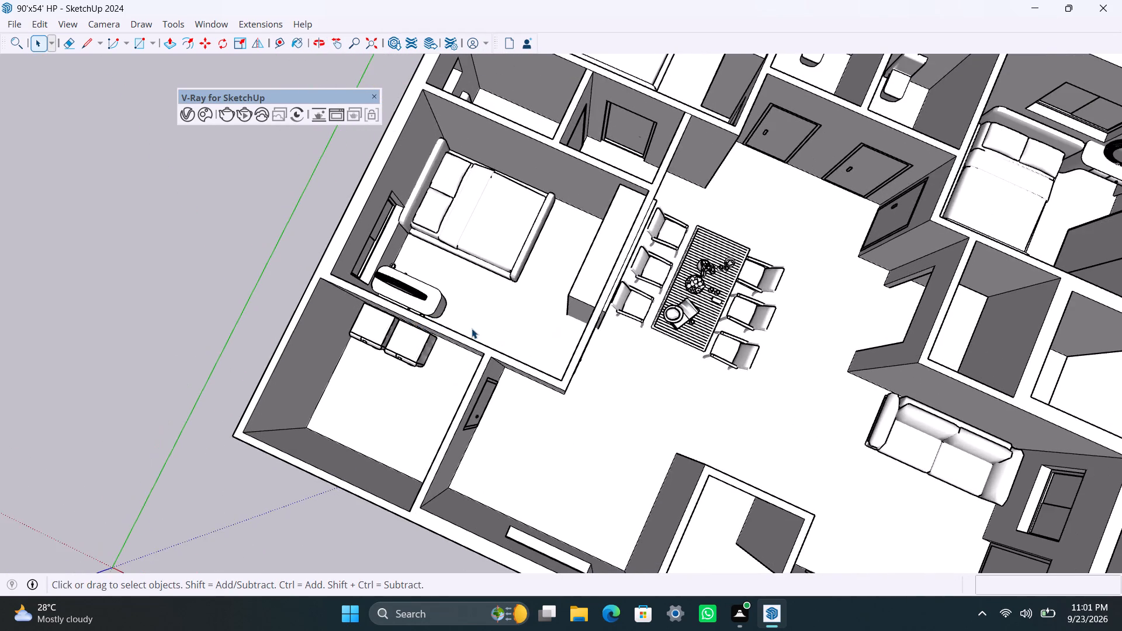
scroll(472, 328, "down", 10)
middle_click_drag(514, 345, 696, 375)
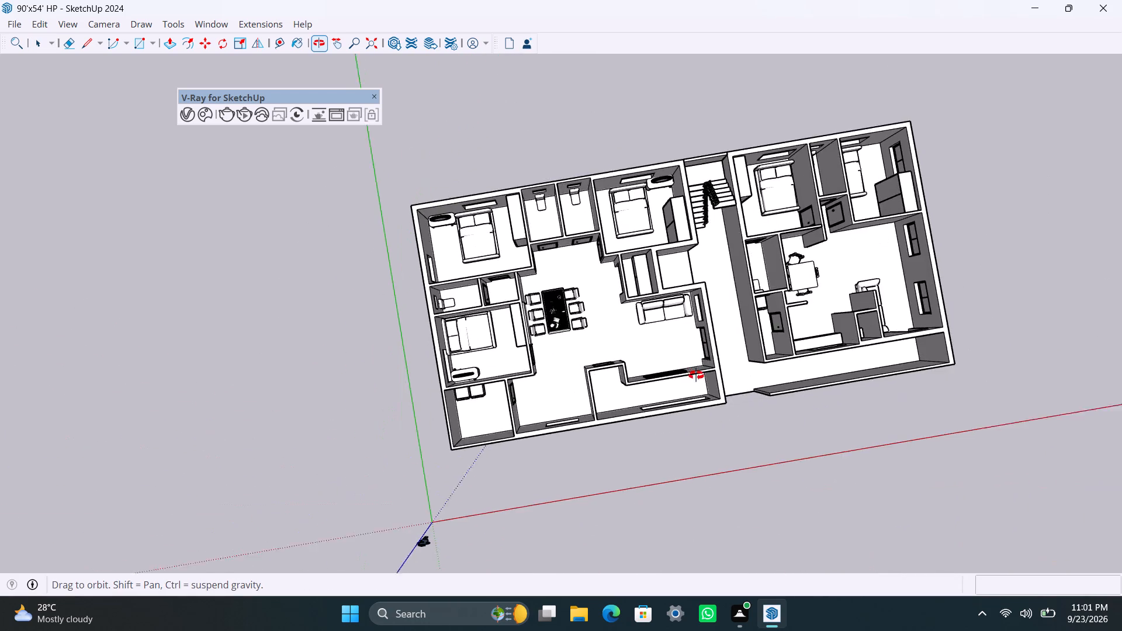
middle_click_drag(696, 375, 615, 348)
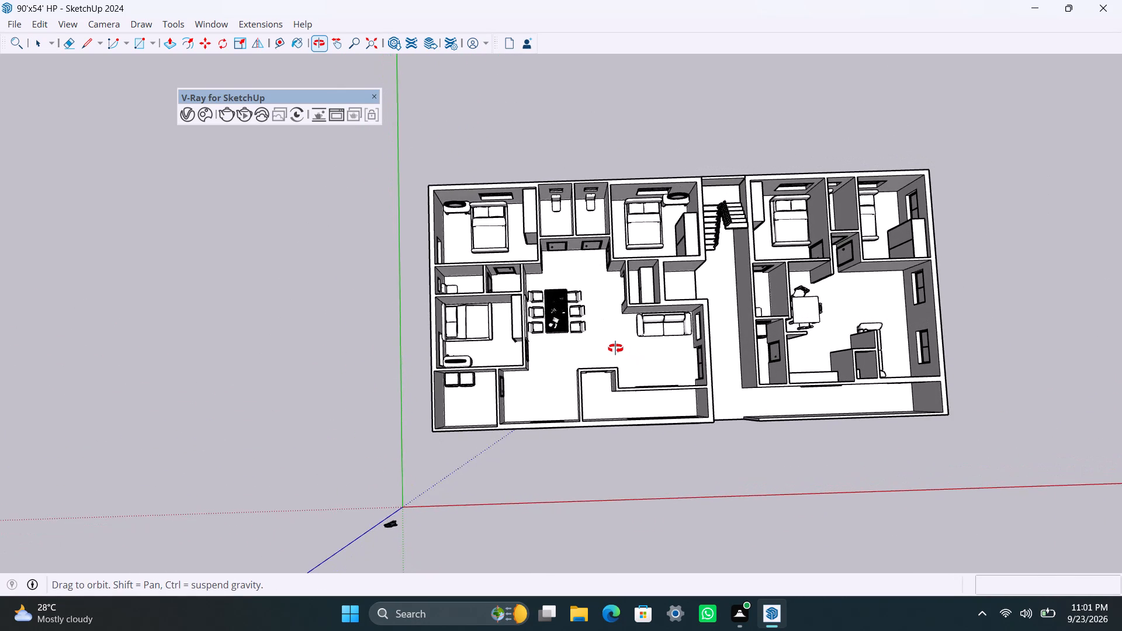
middle_click_drag(615, 348, 617, 348)
scroll(706, 311, "up", 5)
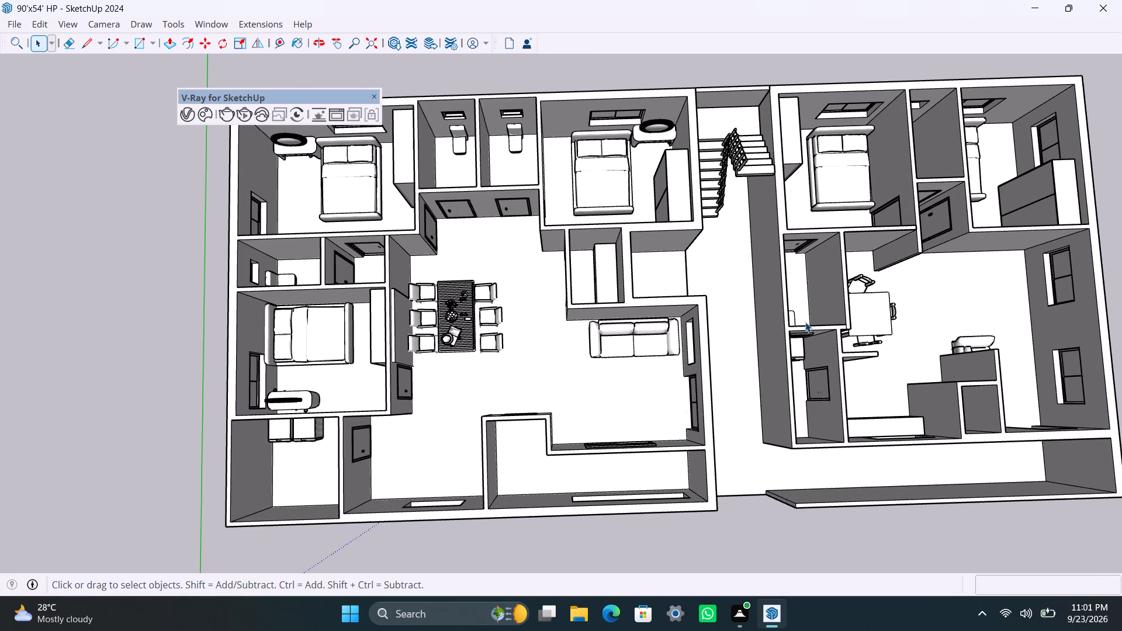
scroll(839, 320, "down", 3)
middle_click_drag(959, 291, 601, 369, "shift")
scroll(596, 327, "up", 3)
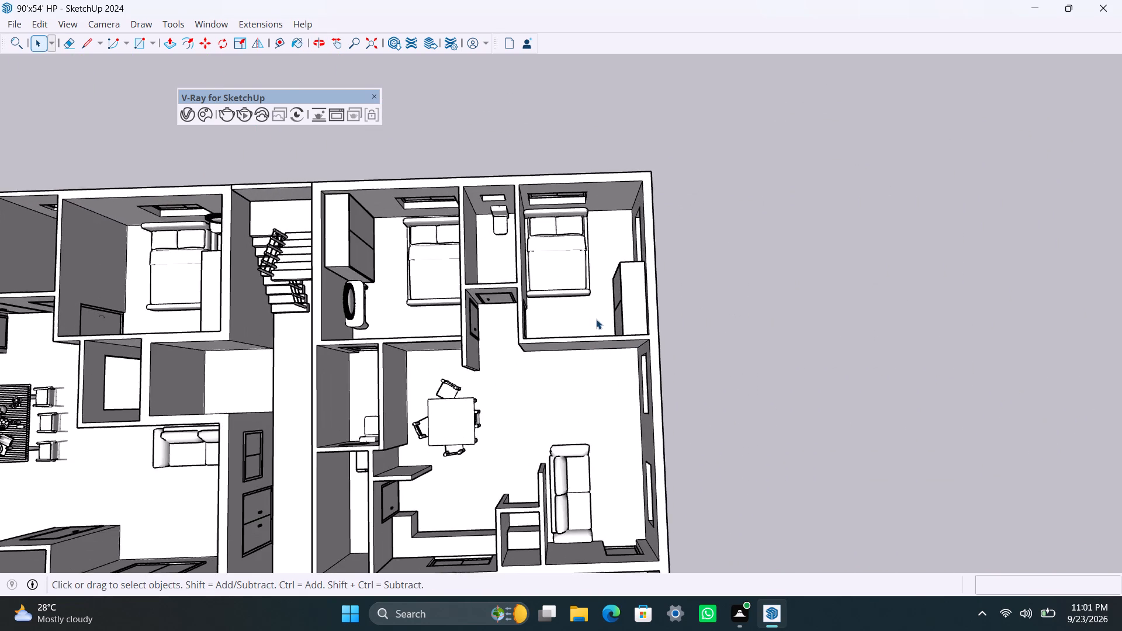
scroll(596, 305, "up", 2)
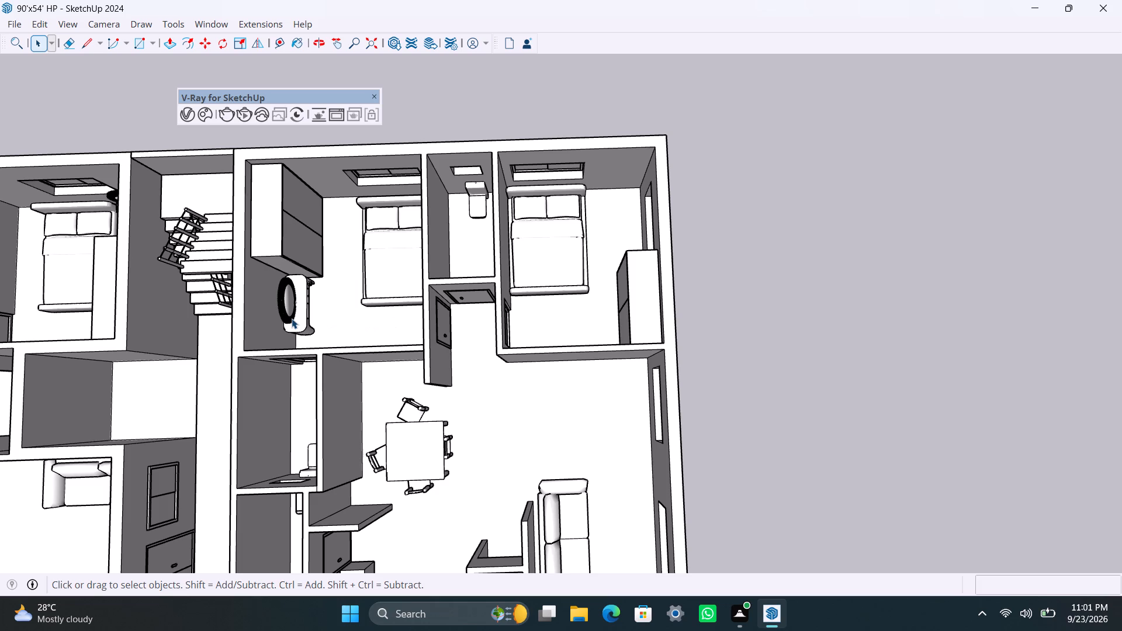
scroll(292, 318, "down", 1)
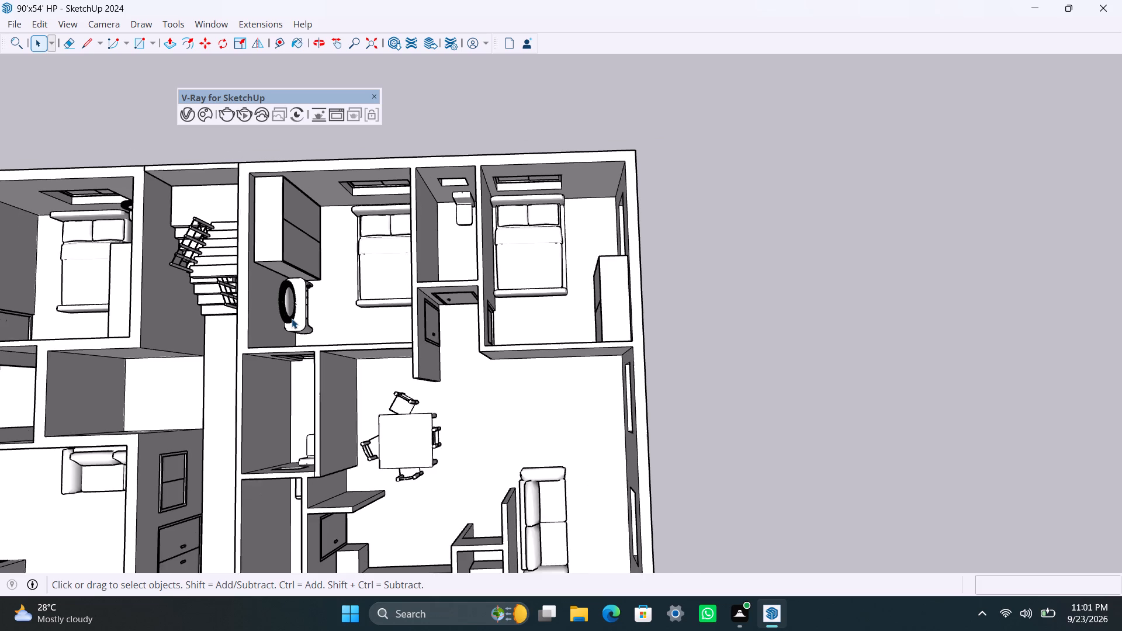
scroll(292, 318, "down", 1)
scroll(292, 318, "up", 4)
middle_click_drag(295, 320, 292, 318, "shift")
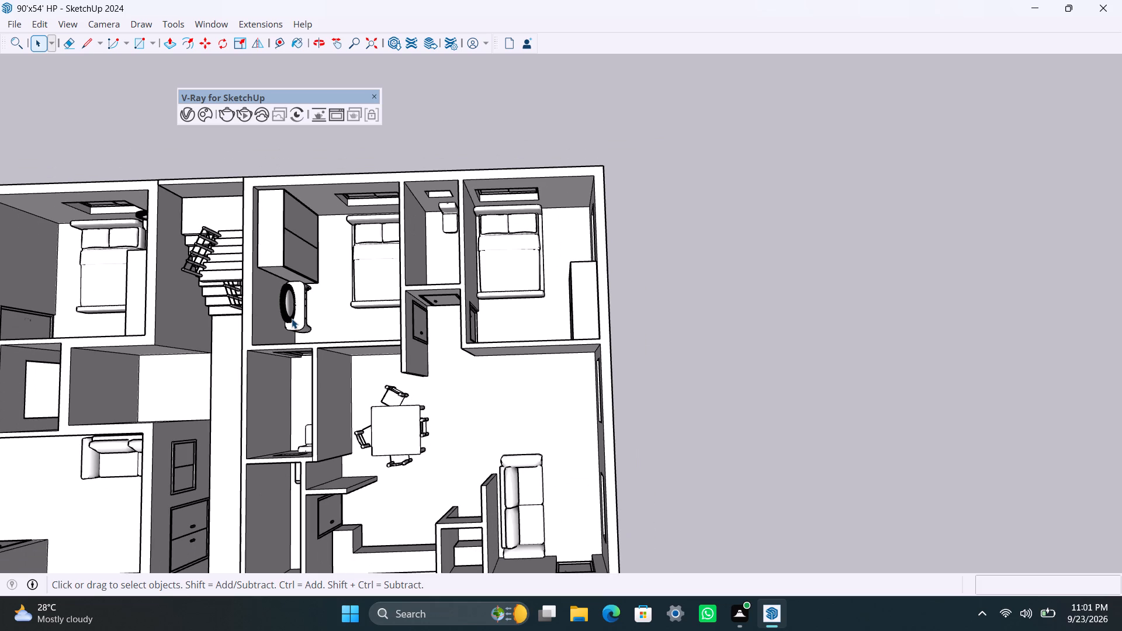
middle_click_drag(292, 318, 484, 325, "shift")
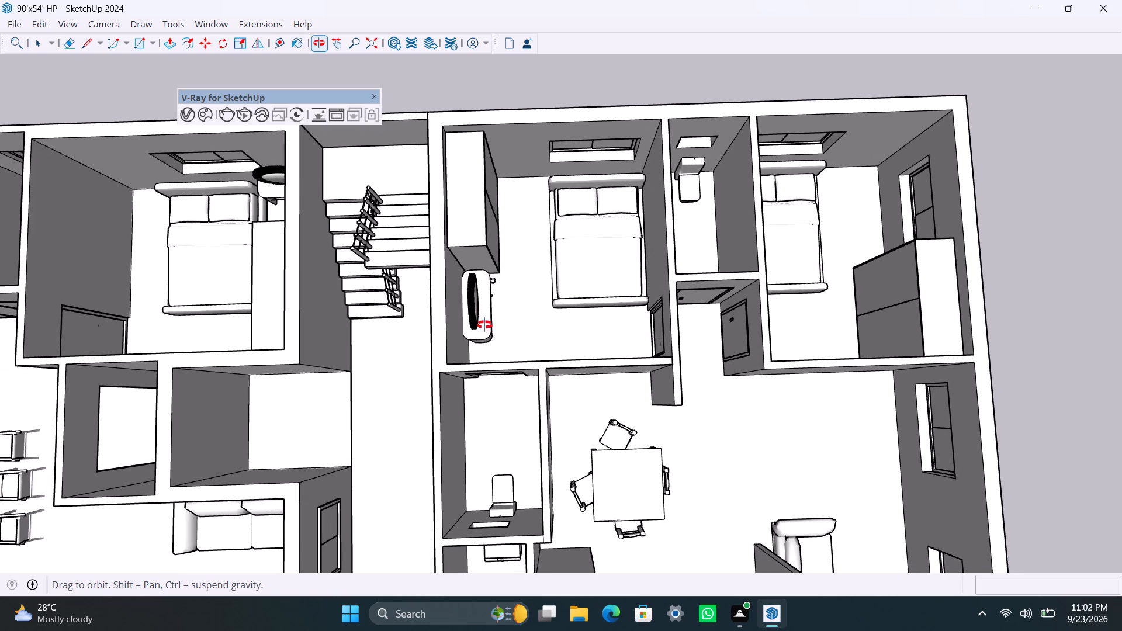
scroll(487, 333, "down", 6)
middle_click_drag(500, 352, 617, 352, "shift")
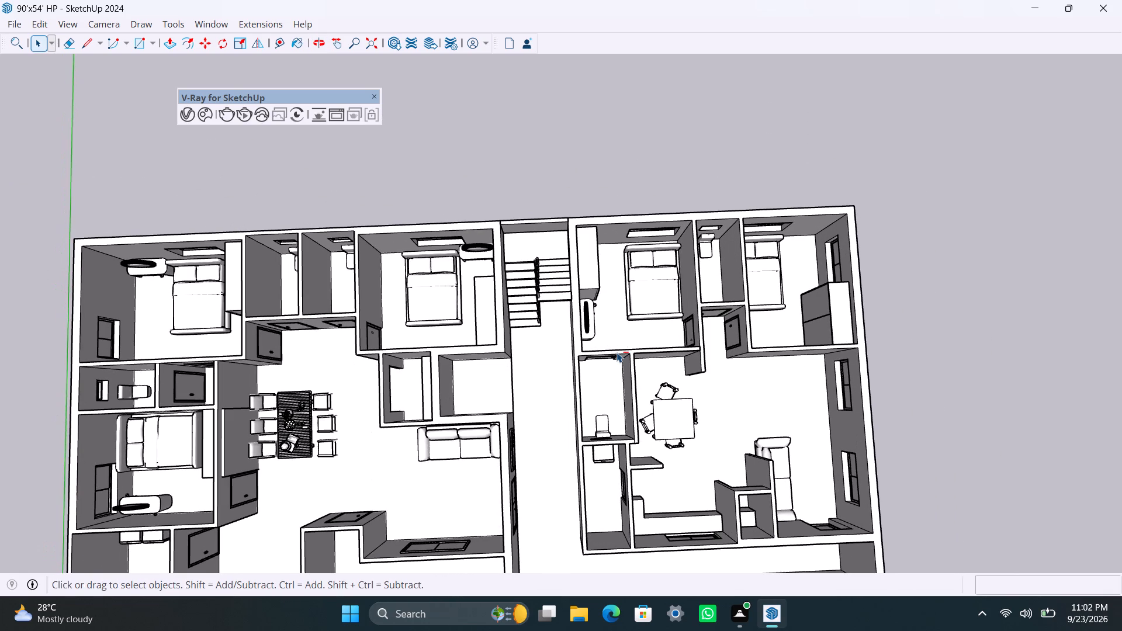
Save the model.
key("ctrl+s")
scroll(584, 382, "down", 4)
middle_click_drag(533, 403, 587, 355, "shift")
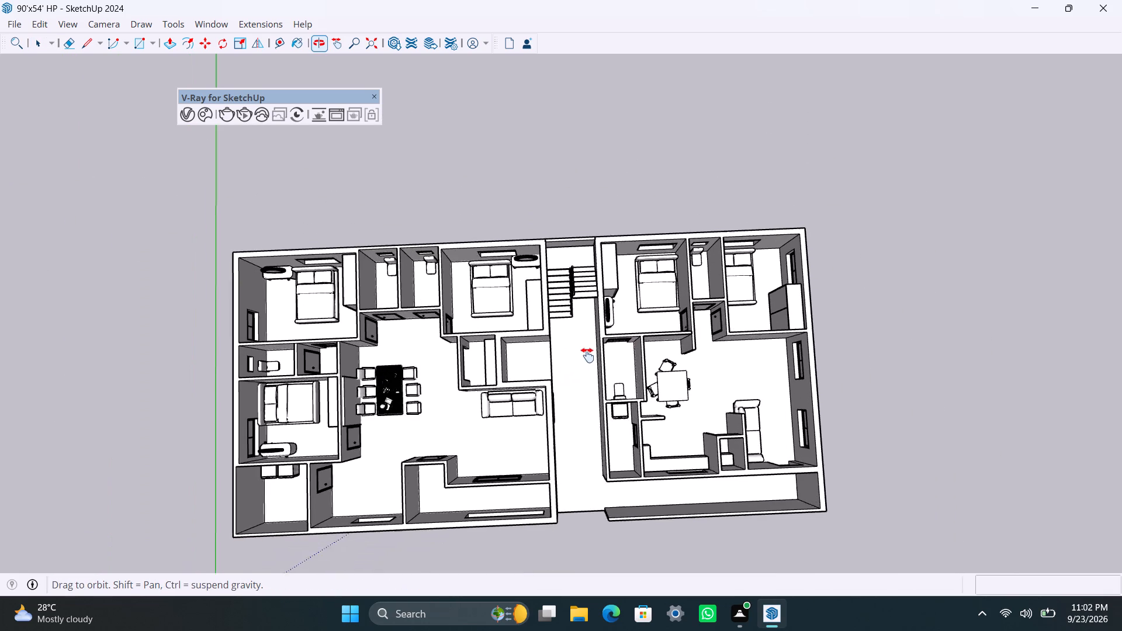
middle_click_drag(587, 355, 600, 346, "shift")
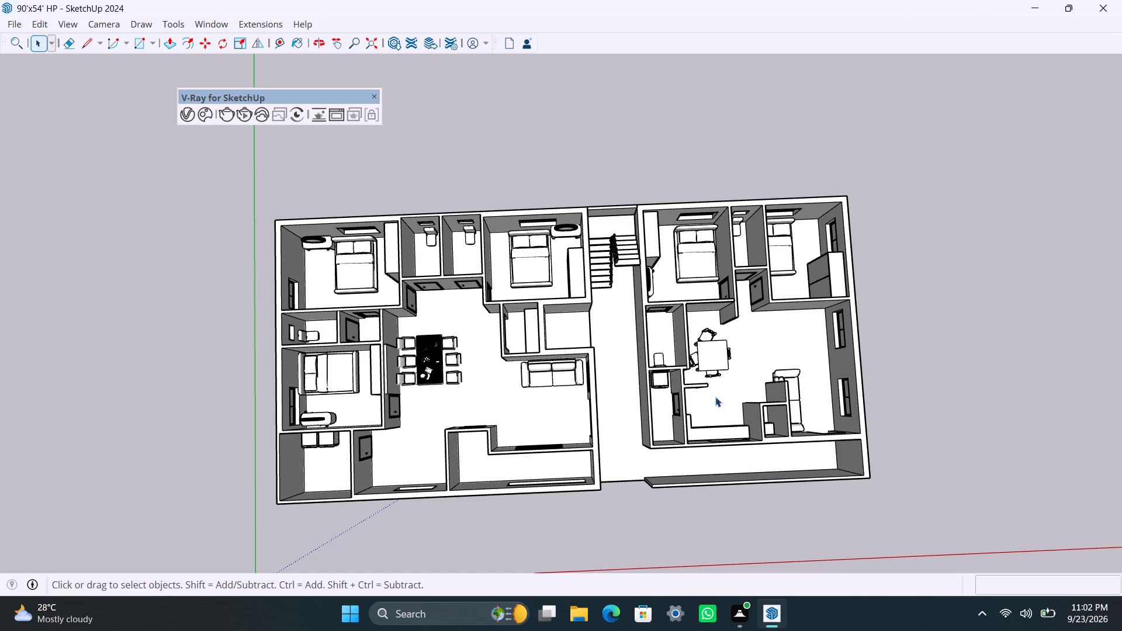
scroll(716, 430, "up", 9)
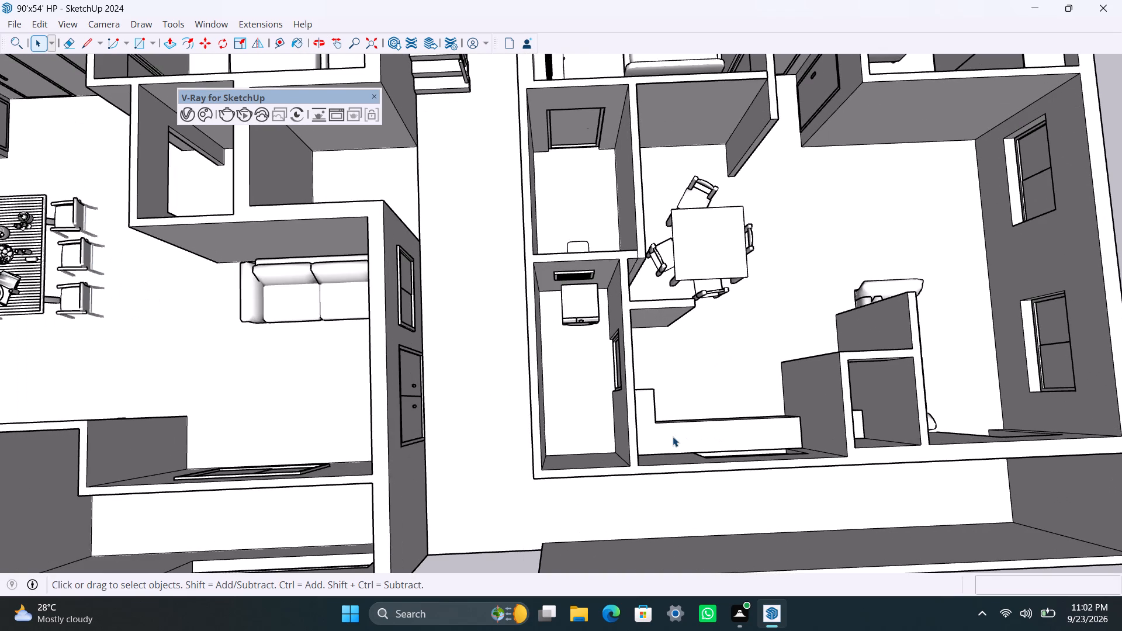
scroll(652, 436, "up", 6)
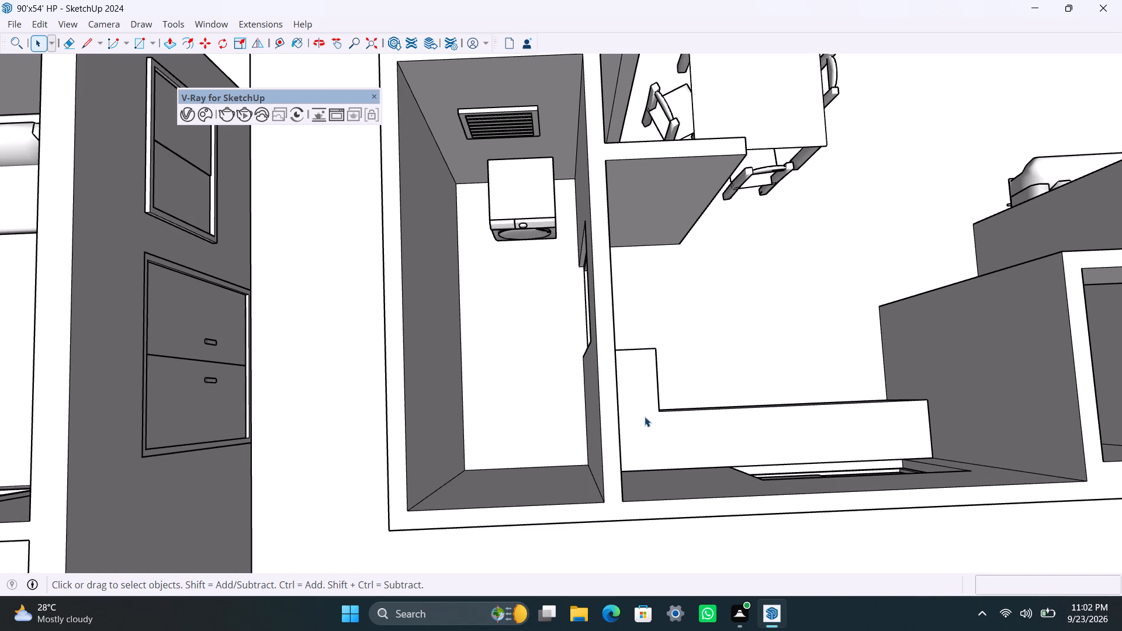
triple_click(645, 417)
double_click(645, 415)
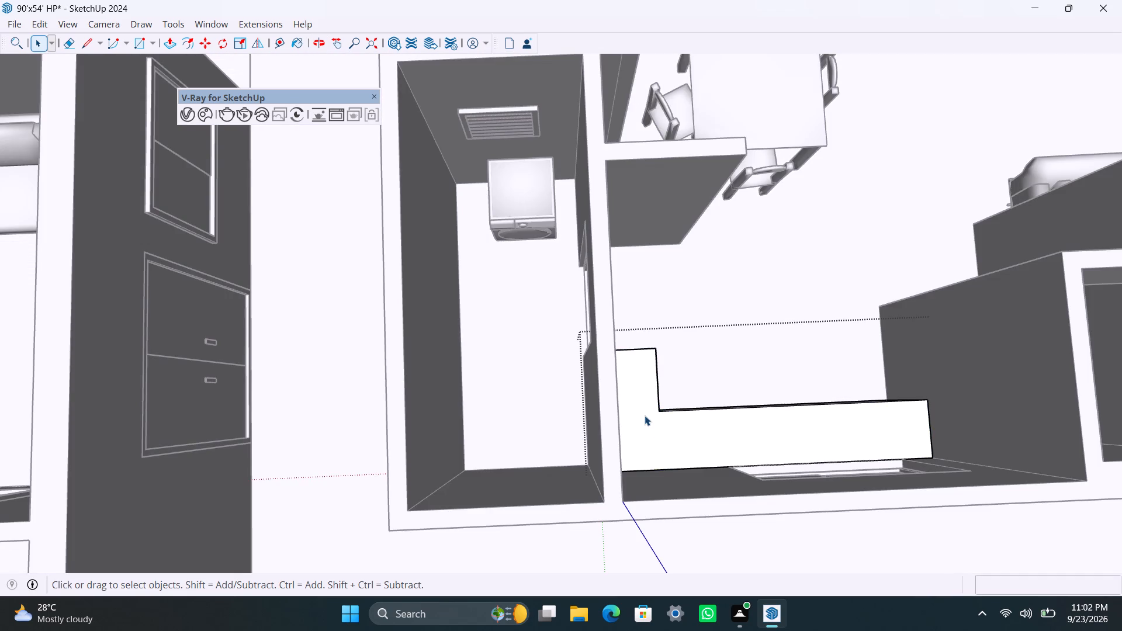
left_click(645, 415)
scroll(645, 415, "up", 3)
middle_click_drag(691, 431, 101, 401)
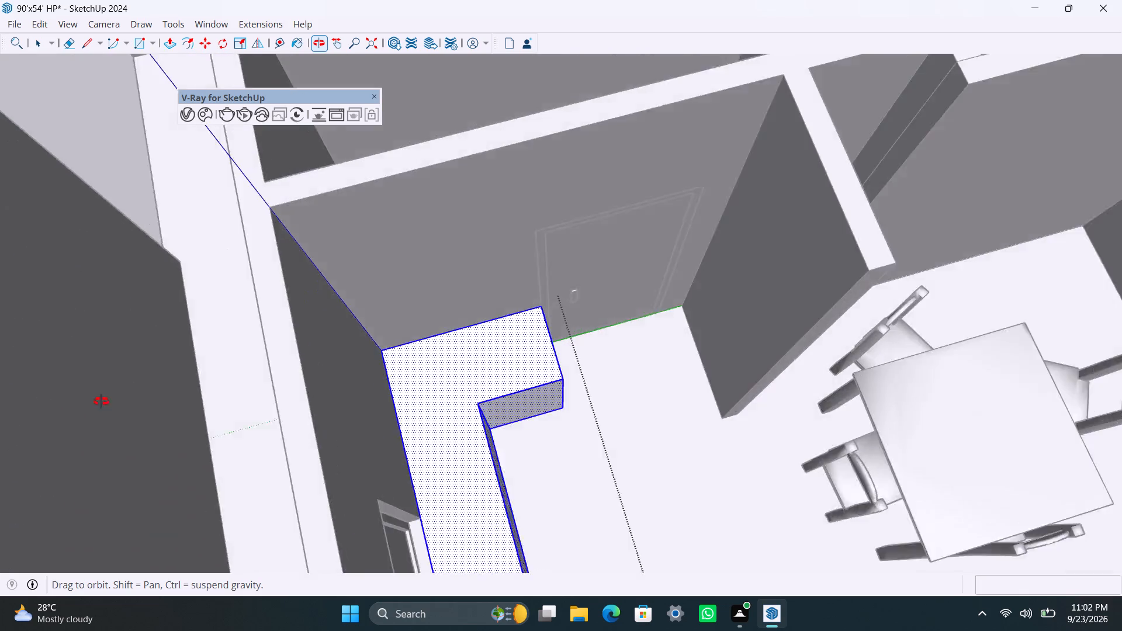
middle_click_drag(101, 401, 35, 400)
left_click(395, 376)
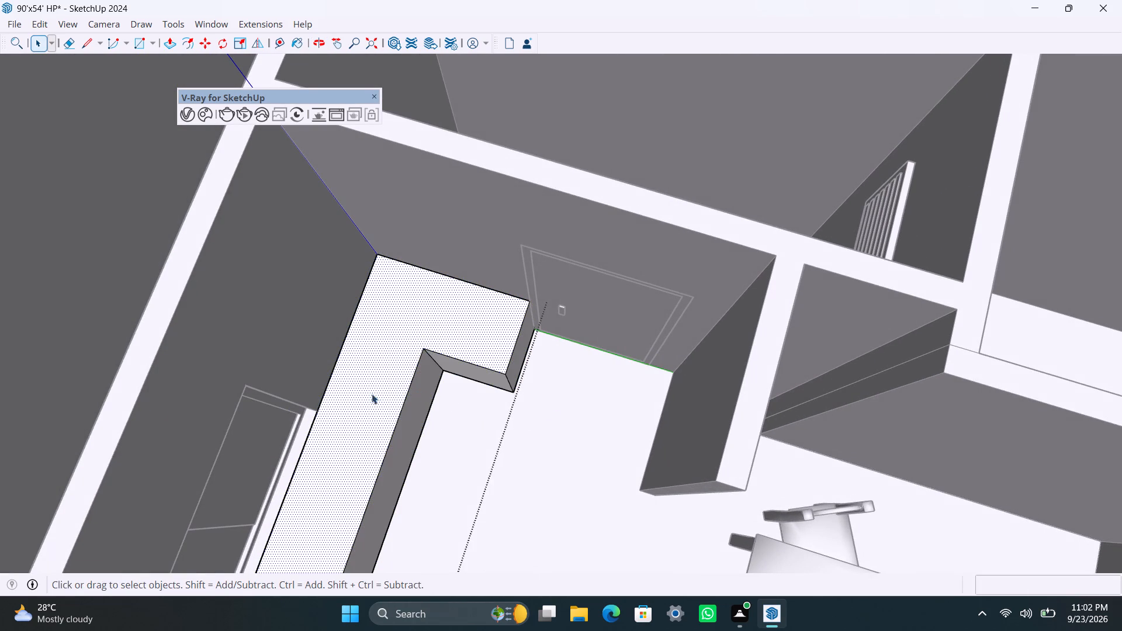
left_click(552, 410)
Draw a rectangle about 3' 6" by 1' 8" over the short leg of the smaller apartment's kitchen counter and group it.
left_click(468, 353)
key("r")
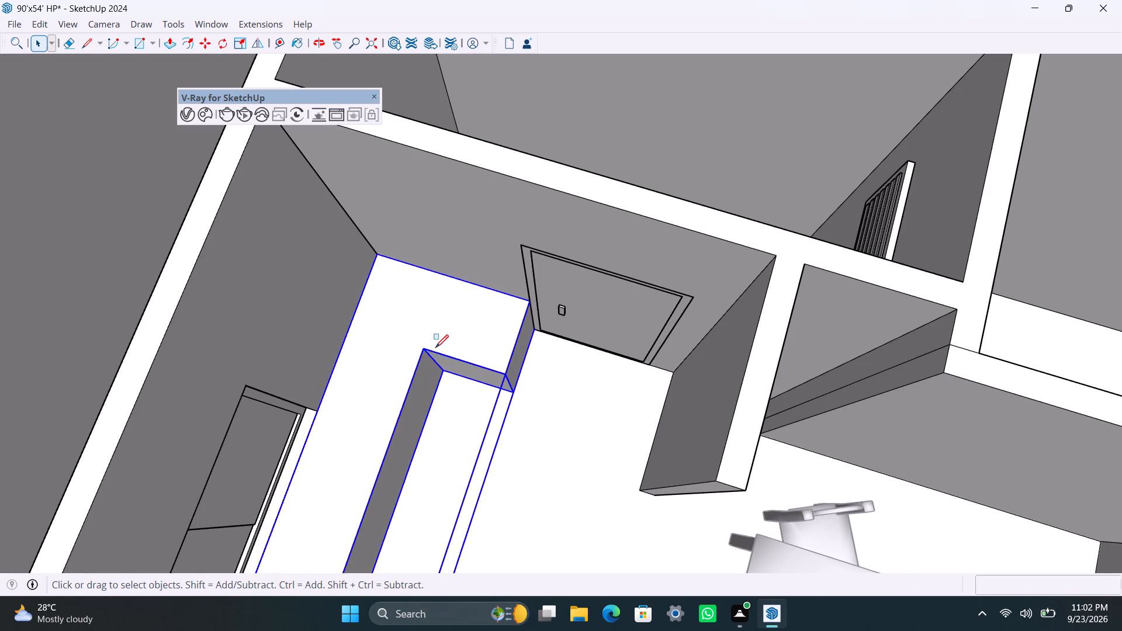
left_click_drag(383, 256, 383, 266)
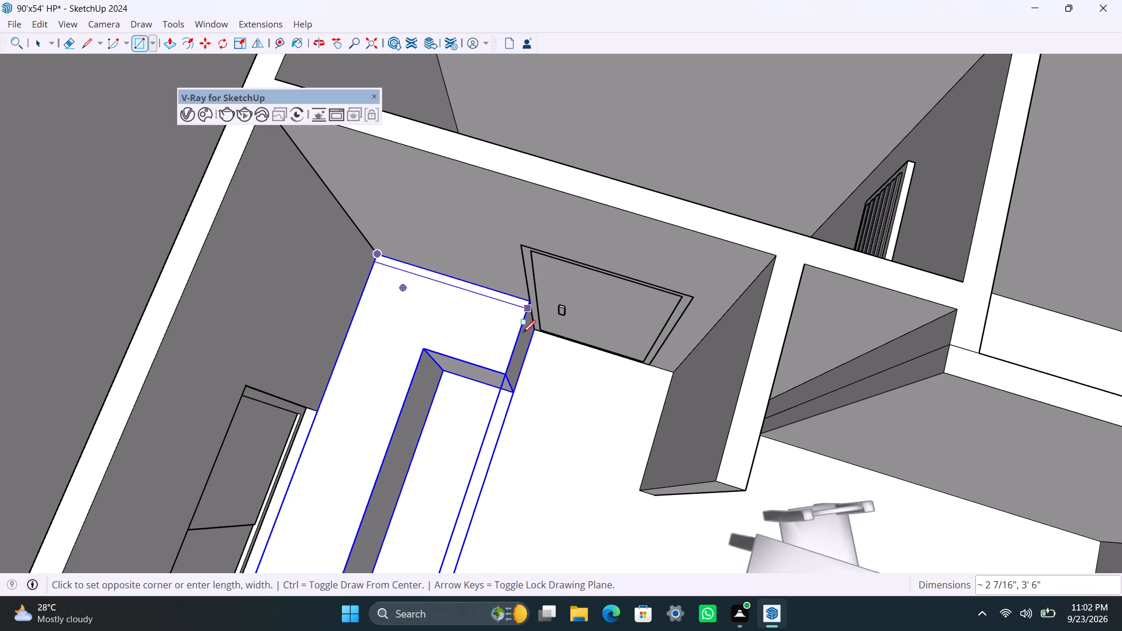
left_click(508, 380)
key("space")
double_click(468, 348)
right_click(468, 348)
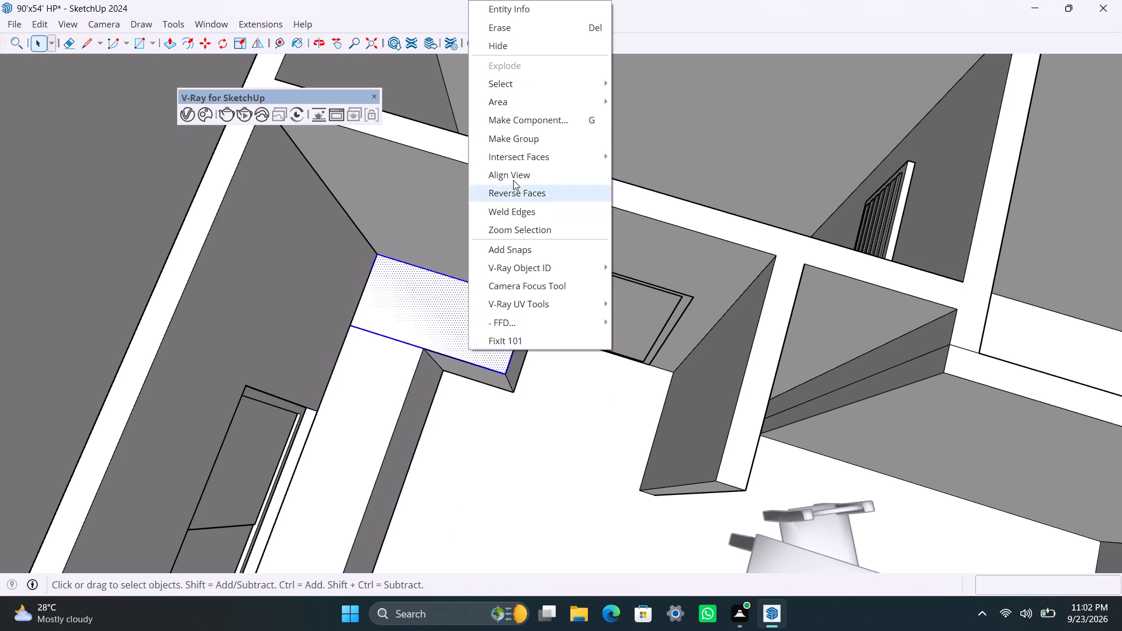
left_click(526, 140)
Open the new rectangle group on the kitchen counter and push/pull its face up 40 mm into a slab.
triple_click(493, 304)
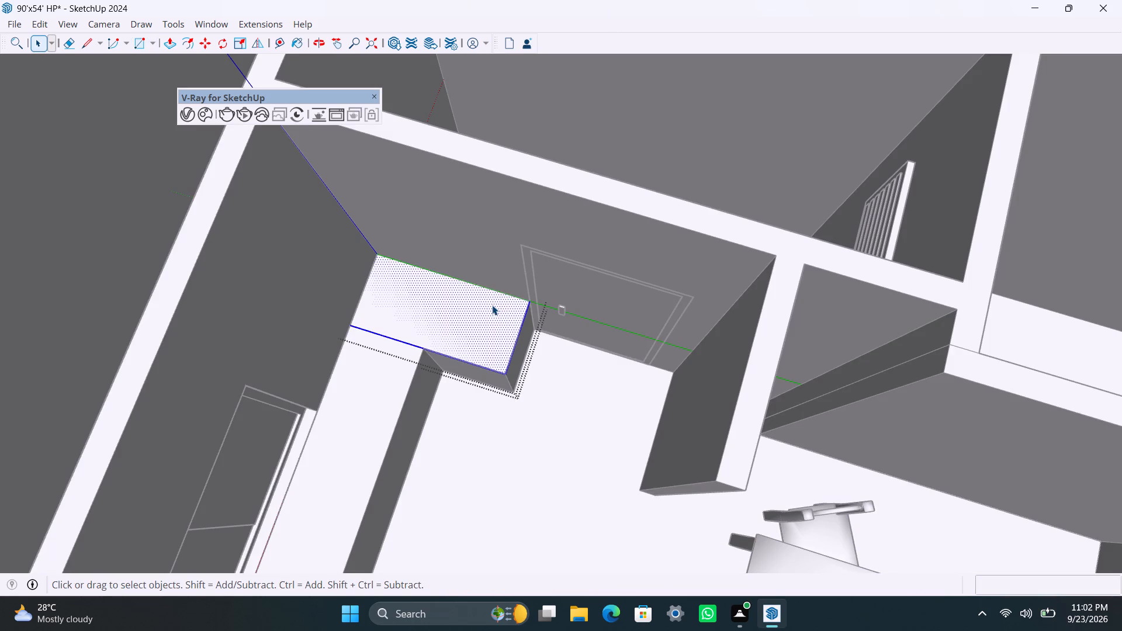
key("p")
left_click_drag(494, 306, 497, 299)
type("40,")
key("BackSpace")
type("mm")
key("Return")
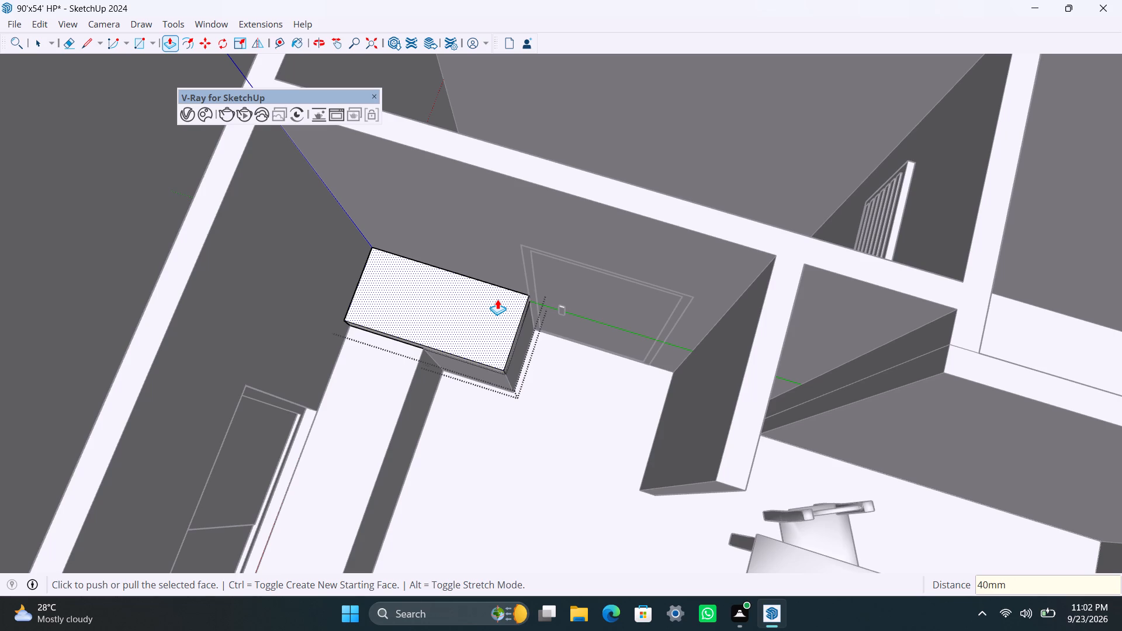
key("space")
scroll(262, 382, "up", 6)
middle_click_drag(427, 375, 455, 359)
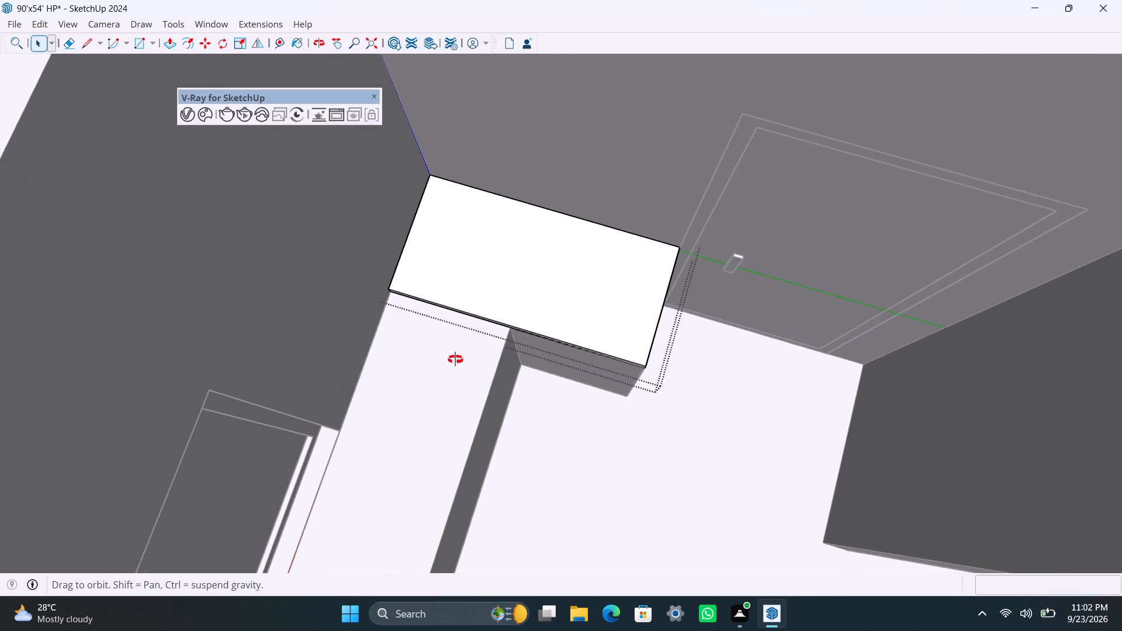
Copy the slab's vertical corner edge 1' 8" along its front face, marking the width of the counter's long leg.
middle_click_drag(455, 359, 467, 293)
scroll(436, 313, "up", 5)
left_click(370, 247)
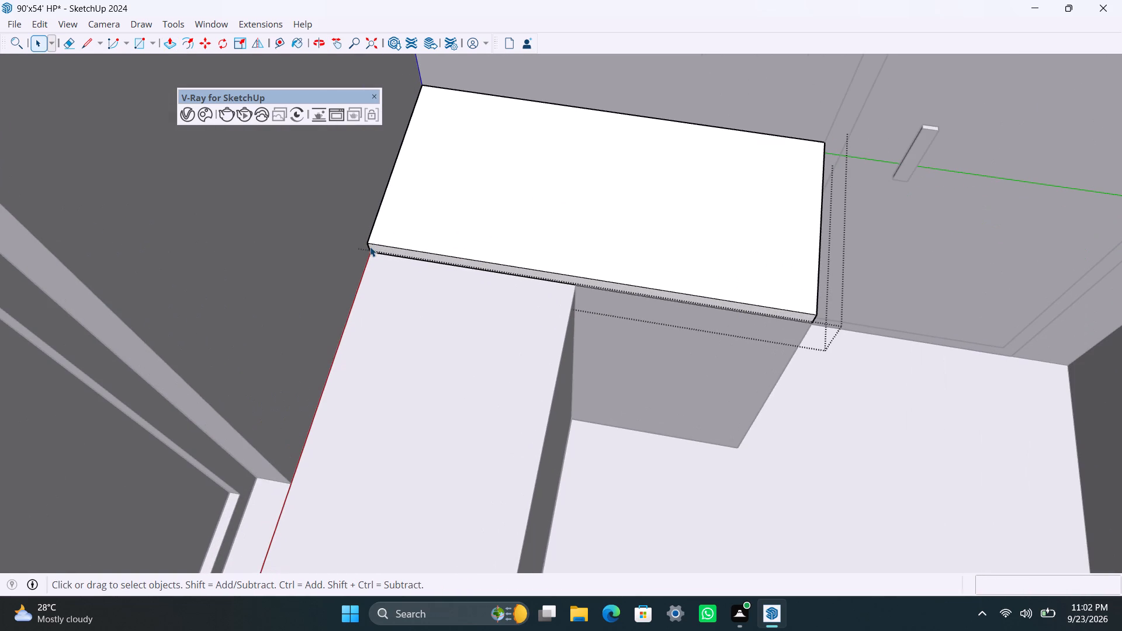
key("m")
left_click(369, 245)
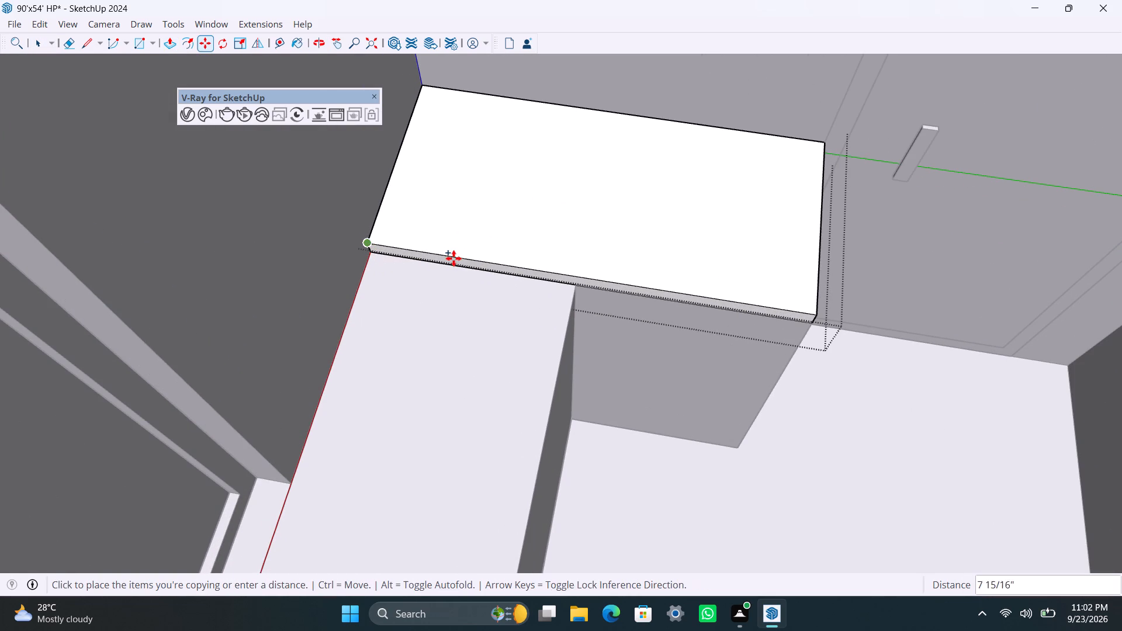
type("1'8\"")
key("Return")
key("space")
Push/pull the marked front section of the slab along the counter's long leg until it meets the far wall.
left_click(458, 259)
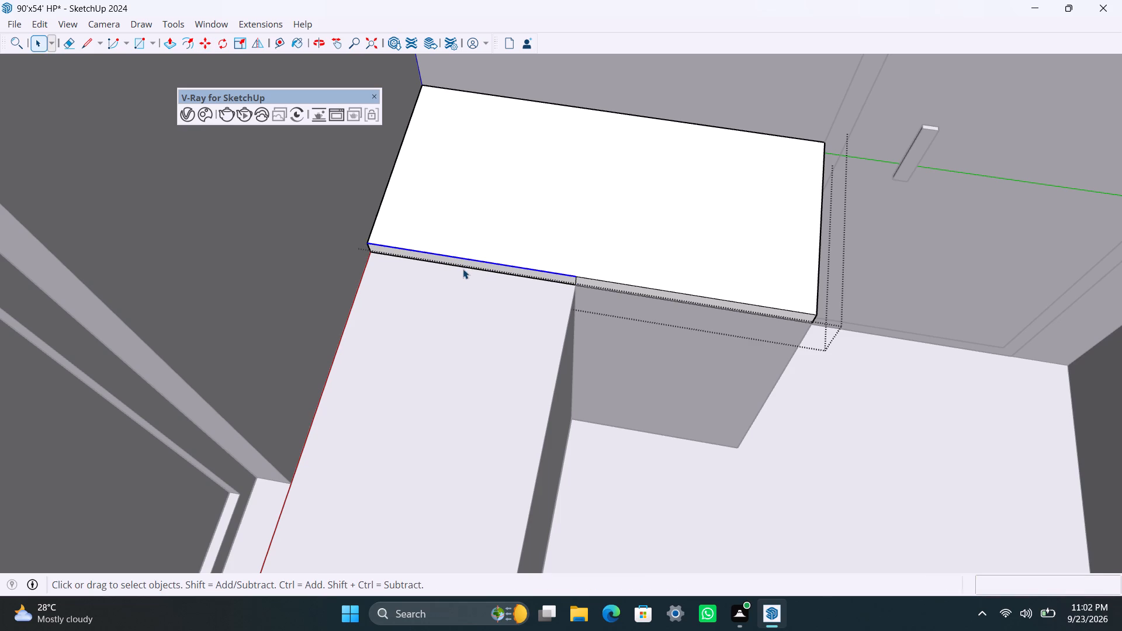
scroll(463, 268, "down", 2)
middle_click_drag(460, 269, 442, 203)
scroll(524, 226, "up", 1)
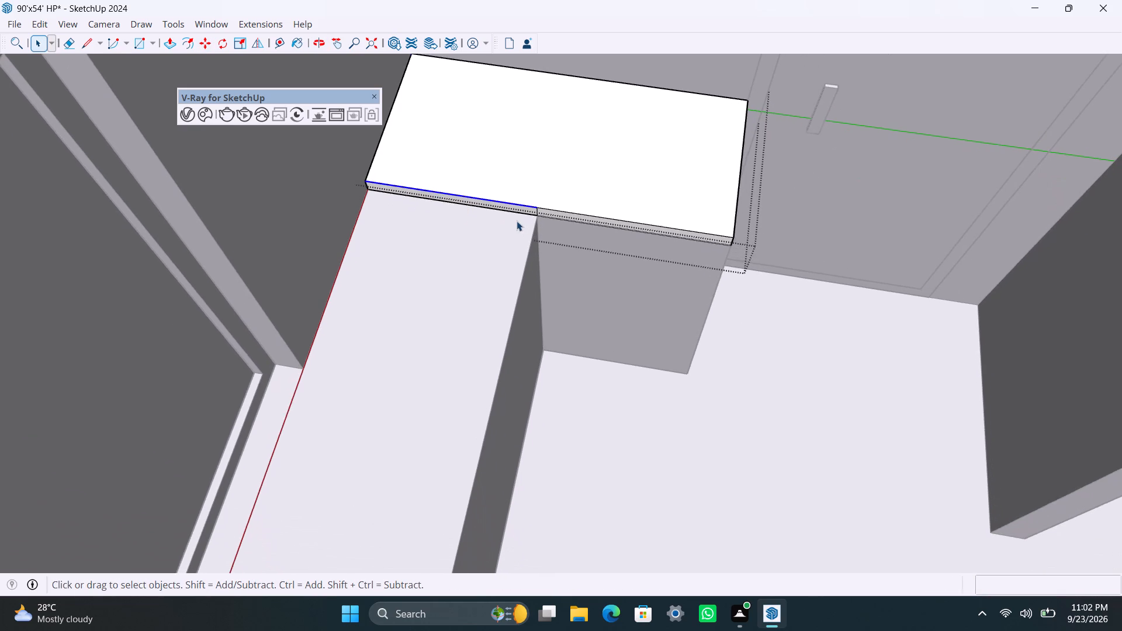
scroll(517, 221, "up", 5)
left_click(514, 208)
left_click(508, 200)
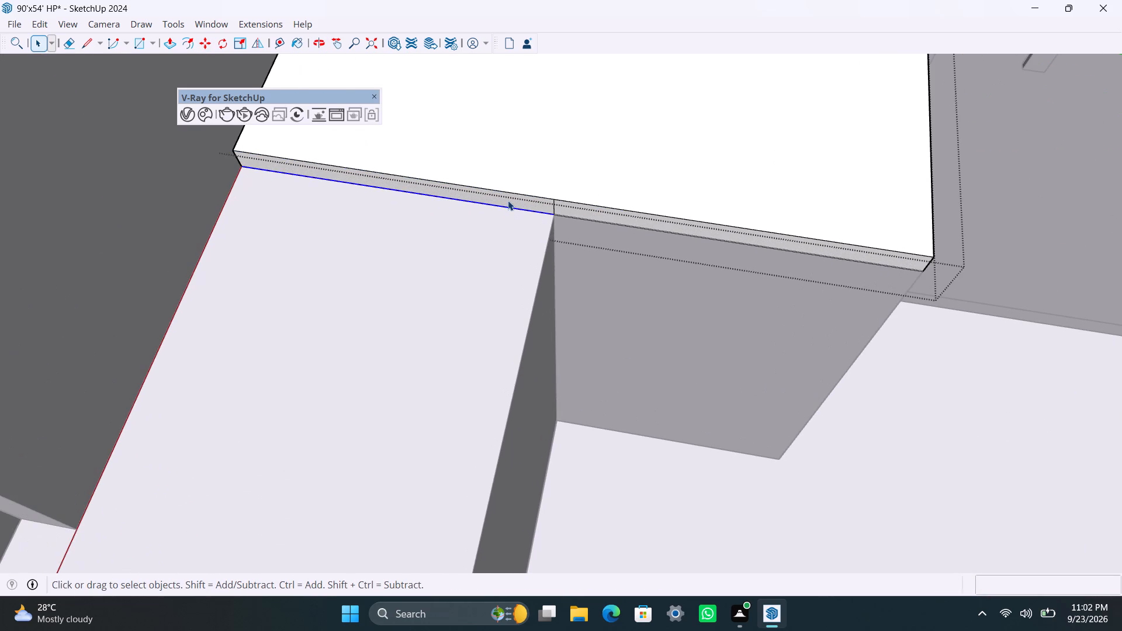
key("p")
left_click_drag(508, 206, 448, 368)
scroll(448, 368, "down", 8)
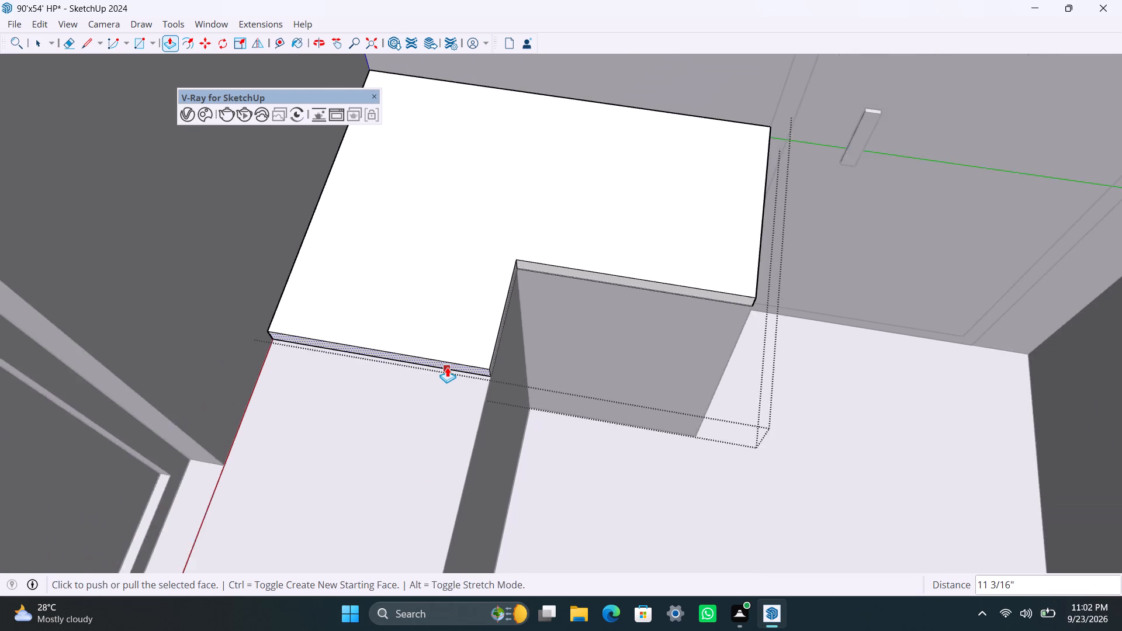
scroll(447, 367, "down", 10)
middle_click_drag(469, 406, 196, 425)
scroll(260, 373, "down", 4)
middle_click_drag(265, 374, 283, 367)
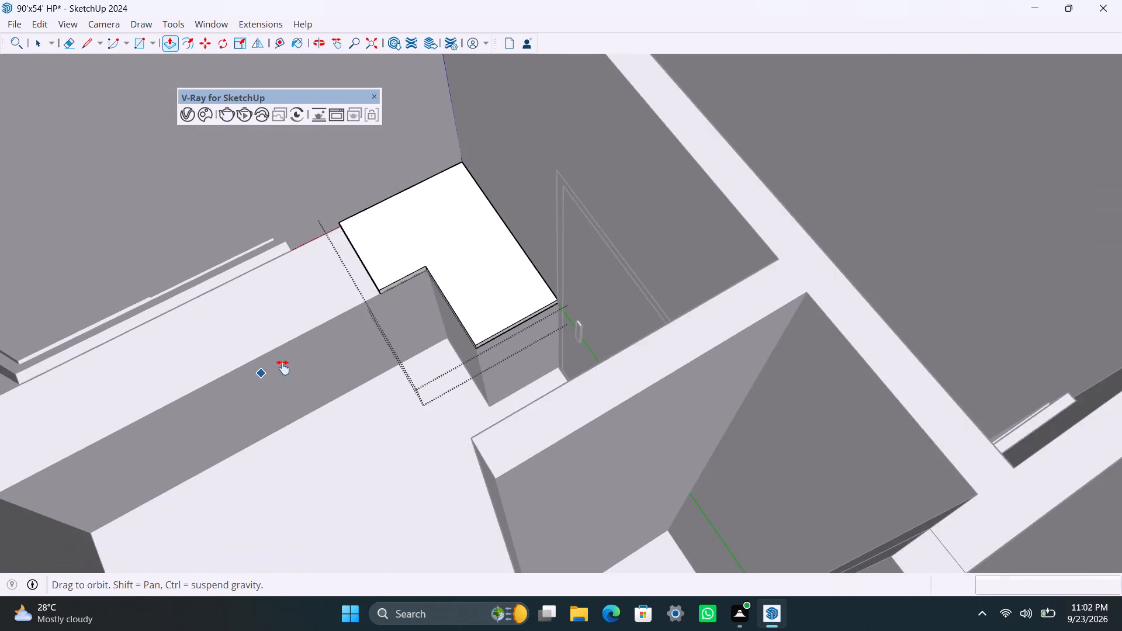
middle_click_drag(283, 367, 404, 329)
scroll(404, 329, "down", 1, "shift")
scroll(479, 297, "up", 7)
left_click_drag(519, 228, 438, 276)
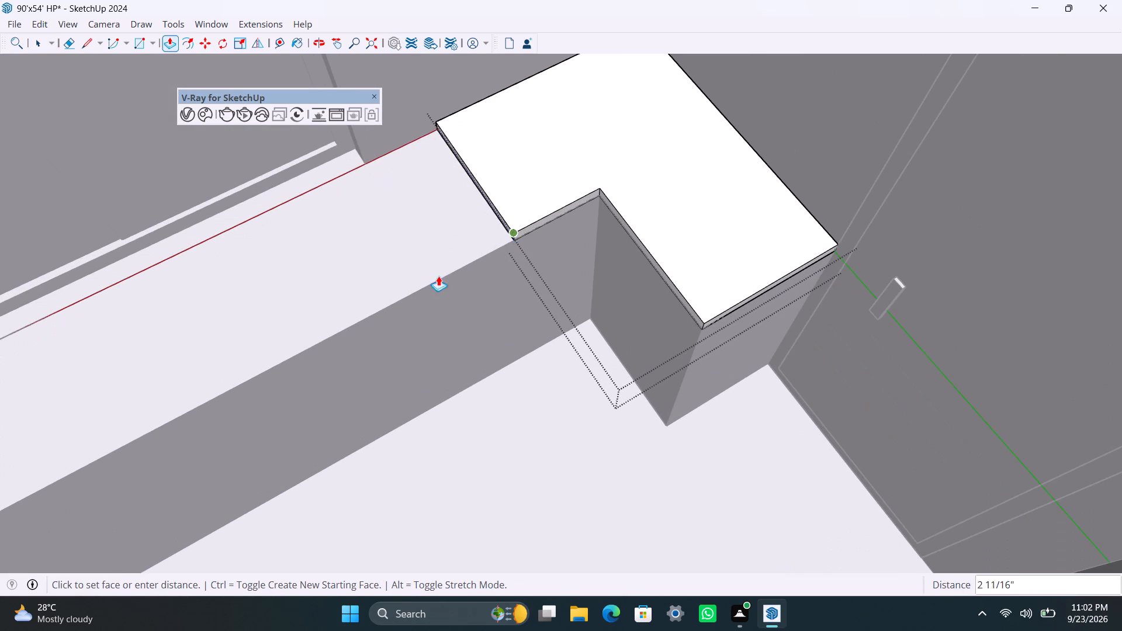
left_click_drag(438, 276, 161, 385)
scroll(160, 385, "down", 5)
middle_click_drag(160, 385, 403, 292)
scroll(421, 299, "up", 4)
left_click_drag(420, 301, 160, 427)
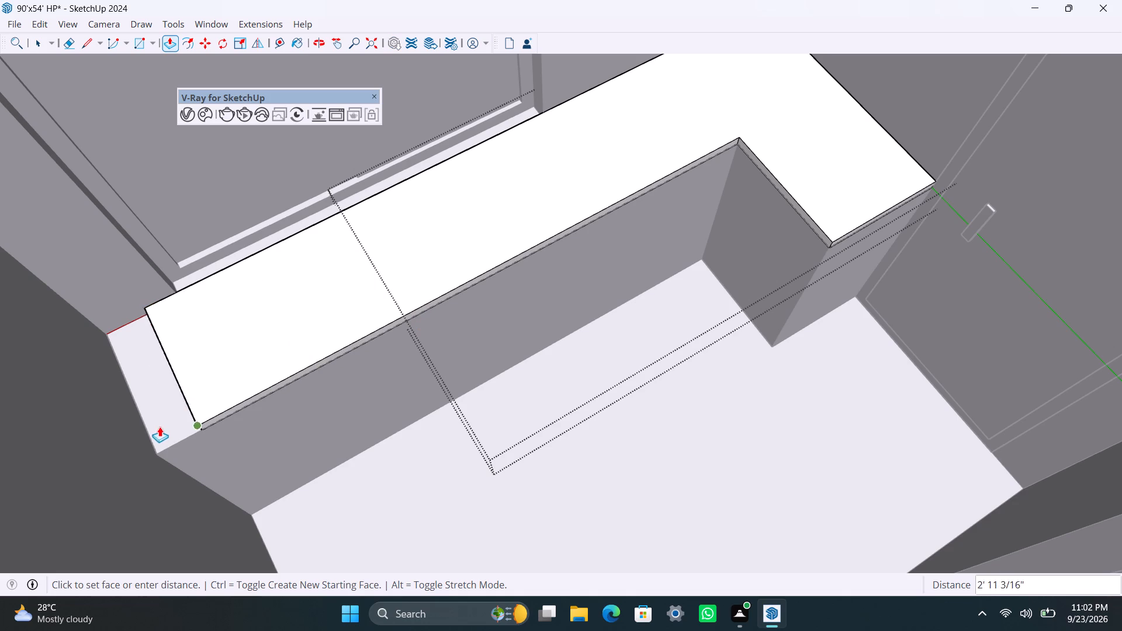
left_click_drag(160, 427, 148, 445)
key("space")
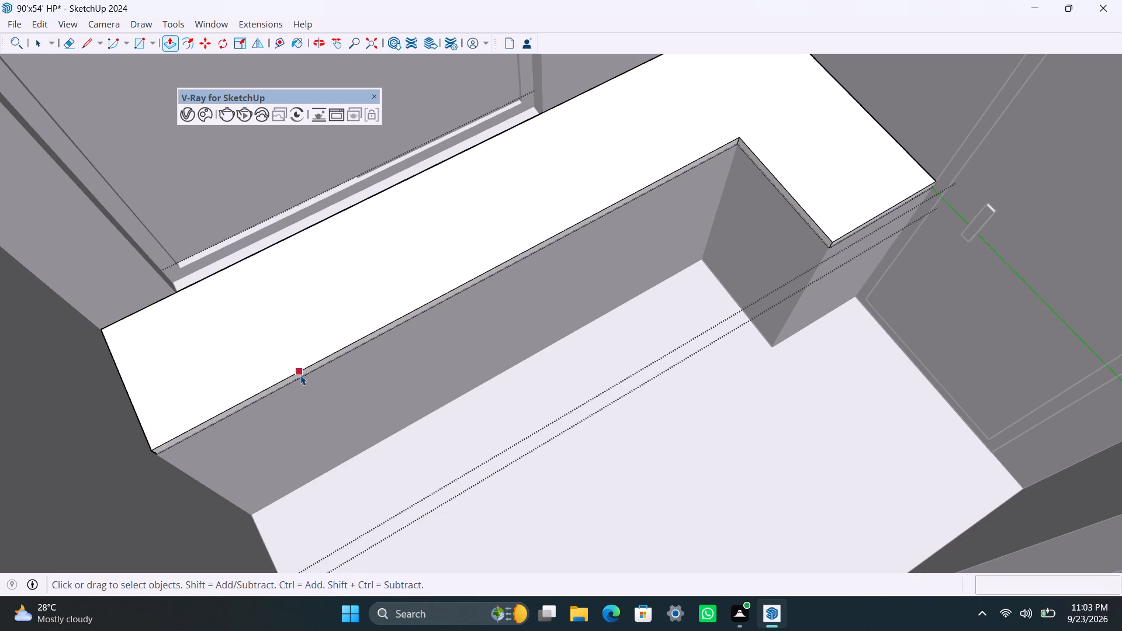
Push/pull the front face of the slab's long leg outward 2" to overhang the counter.
left_click(299, 376)
scroll(299, 376, "up", 6)
left_click(297, 376)
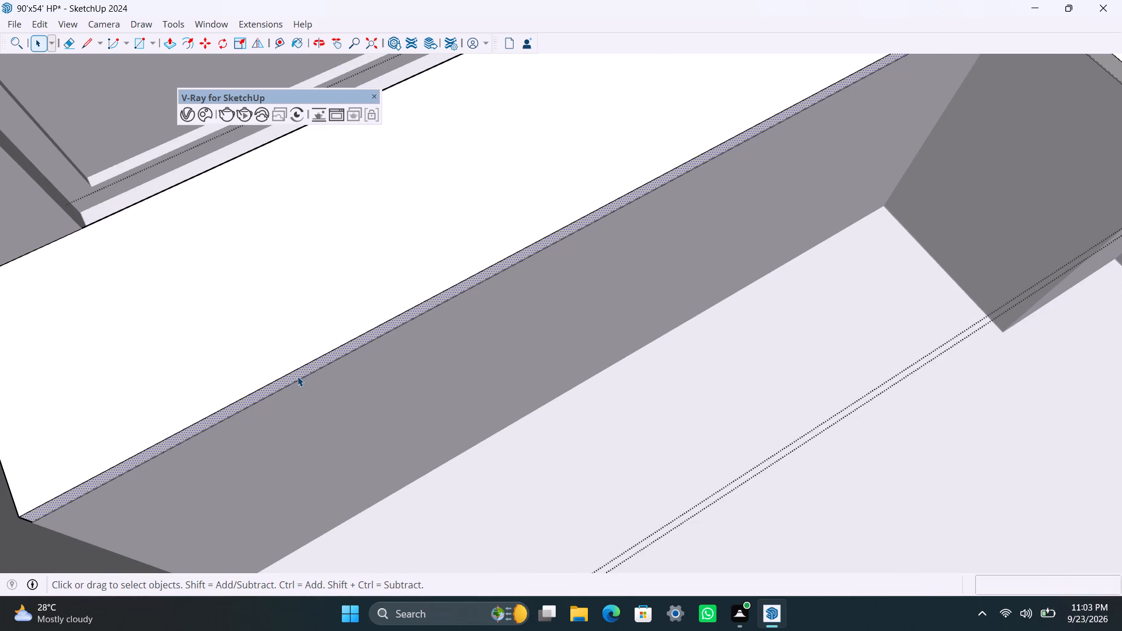
key("p")
left_click_drag(297, 376, 307, 380)
type("2\"")
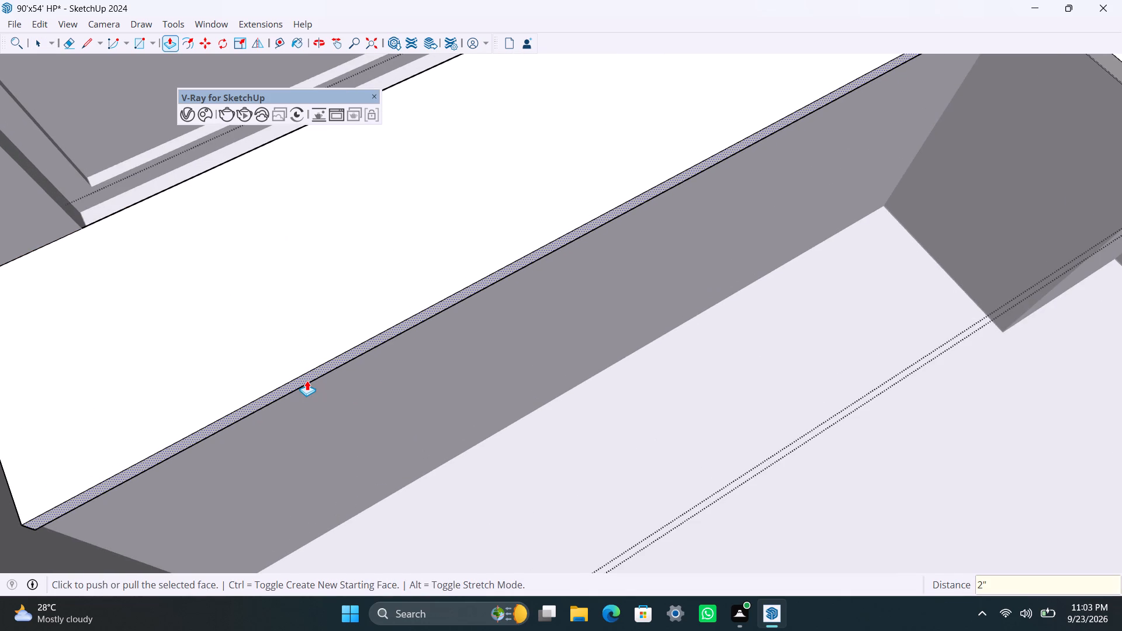
key("Return")
key("space")
Push/pull the inner side face of the slab's short leg outward 2" and exit group editing.
scroll(344, 365, "down", 9)
scroll(695, 379, "up", 2)
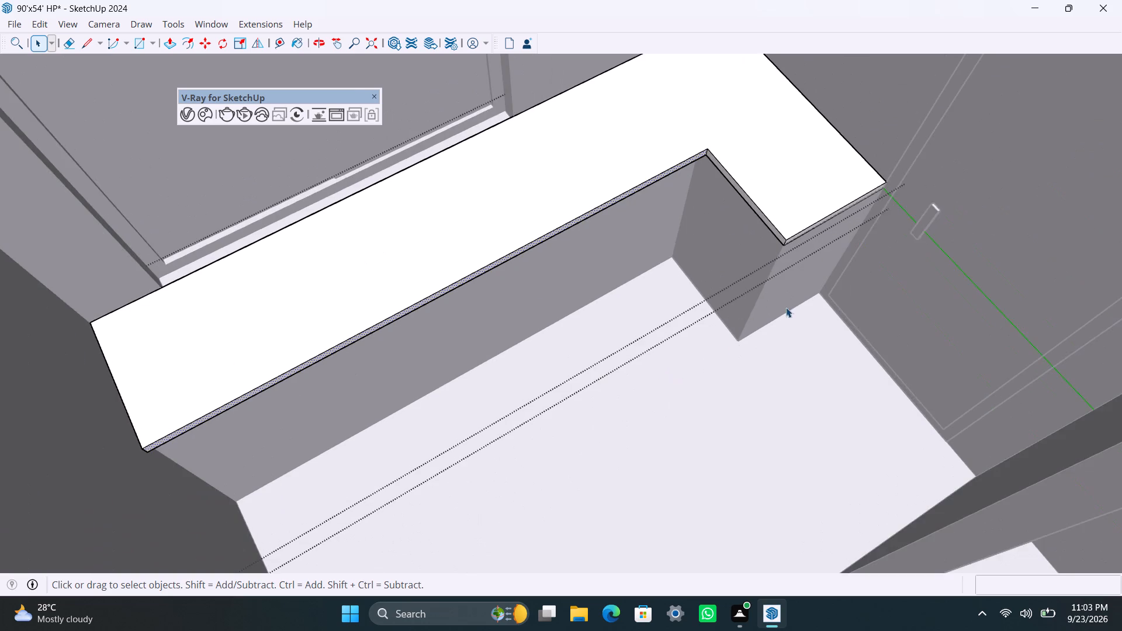
scroll(792, 296, "up", 2)
middle_click_drag(785, 294, 702, 281)
scroll(733, 259, "up", 2)
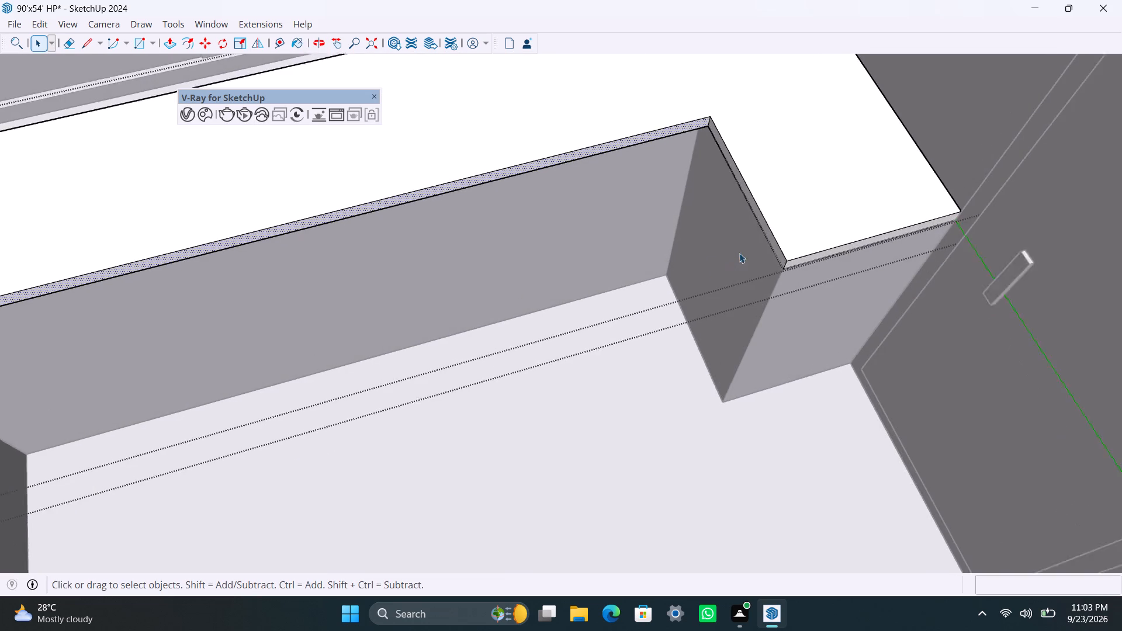
scroll(754, 245, "up", 2)
left_click(780, 232)
key("p")
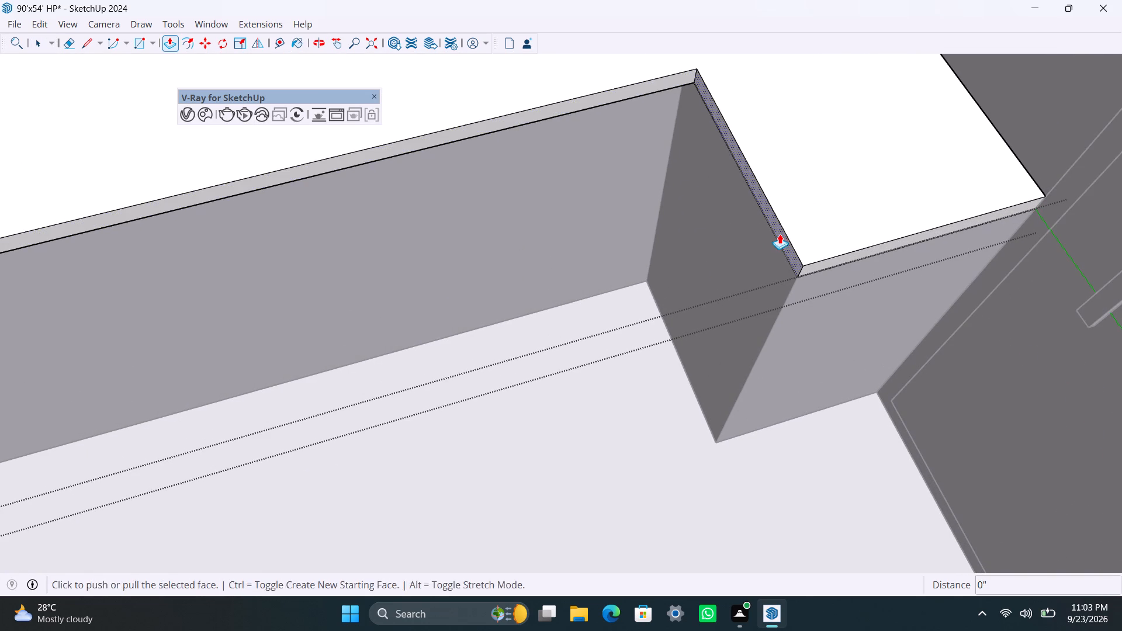
left_click_drag(780, 234, 772, 248)
type("2\"")
key("Return")
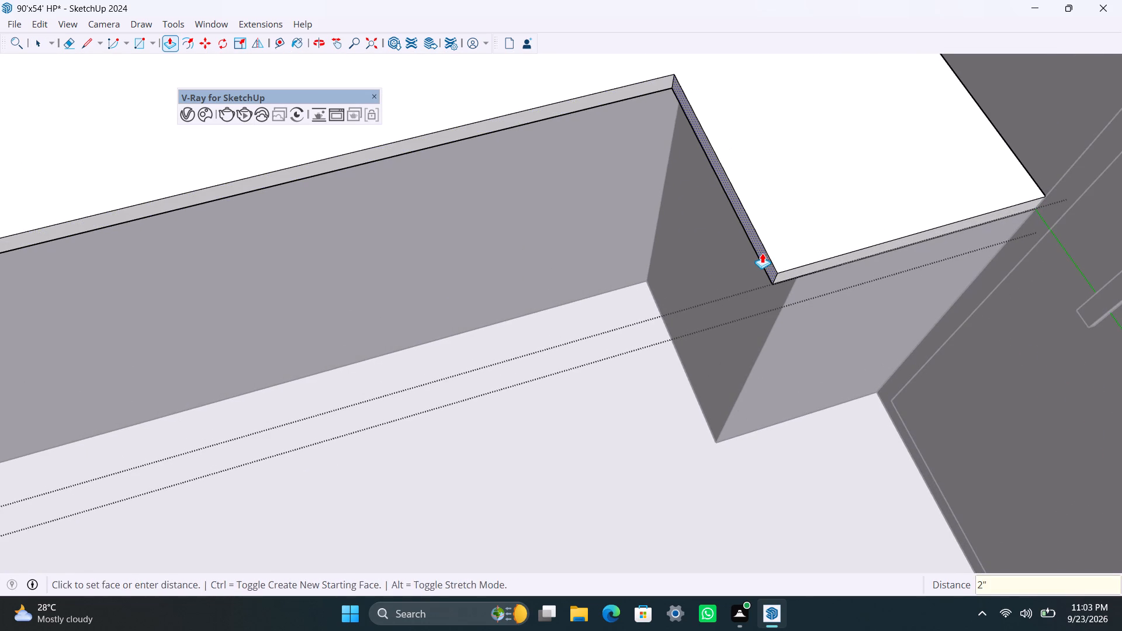
key("space")
scroll(763, 359, "down", 20)
scroll(763, 359, "down", 5)
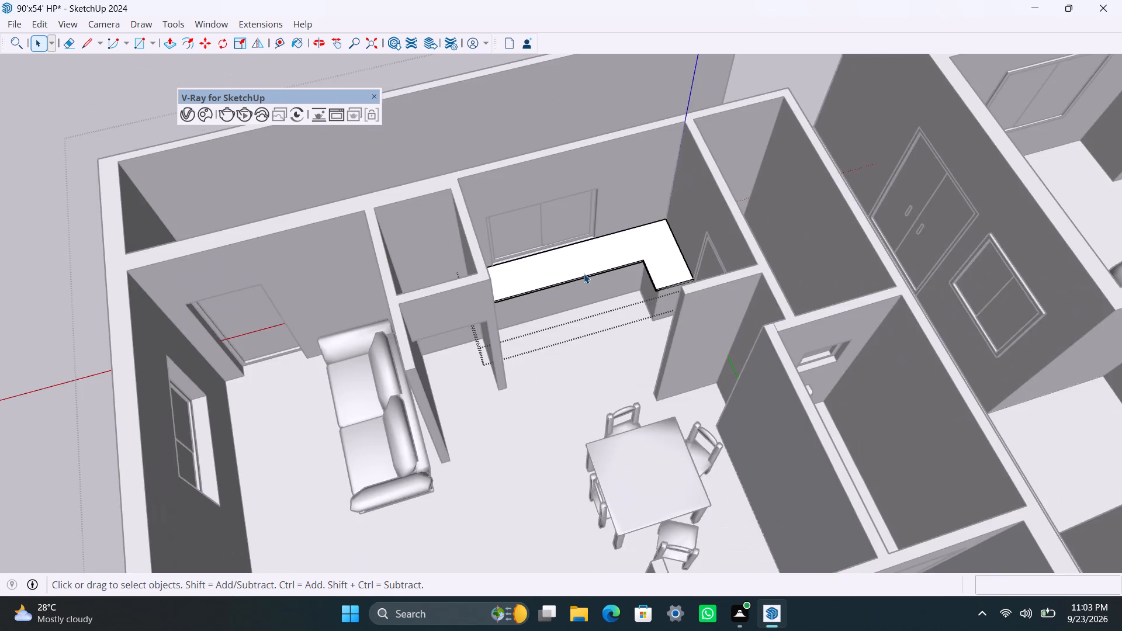
scroll(584, 273, "down", 3)
double_click(189, 254)
scroll(344, 316, "down", 5)
left_click(0, 306)
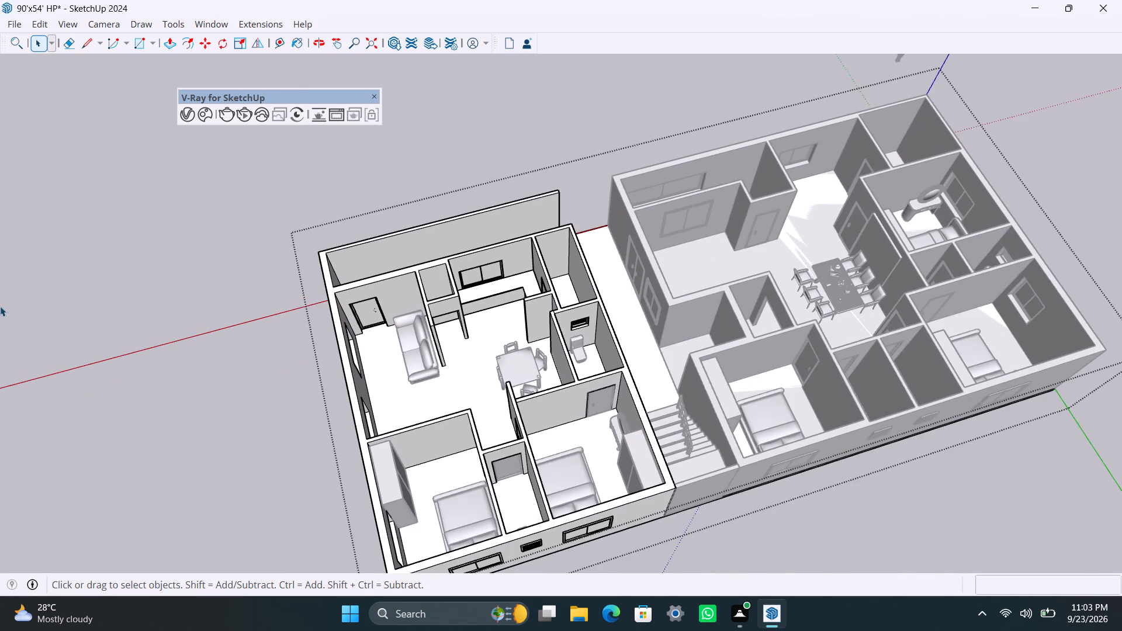
Place a guide on the larger apartment's kitchen floor, 1' 8" out from the base of the window wall.
scroll(782, 214, "down", 2)
middle_click_drag(830, 237, 653, 441, "shift")
scroll(649, 421, "up", 2)
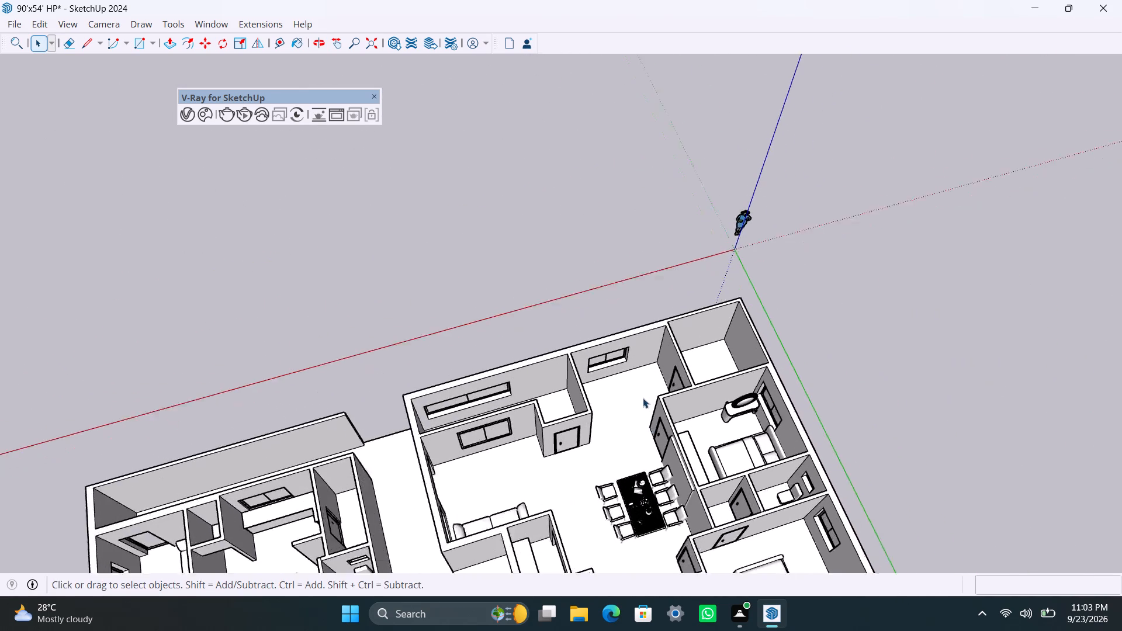
scroll(643, 398, "up", 5)
middle_click_drag(624, 414, 512, 434)
scroll(554, 405, "up", 3)
middle_click_drag(562, 393, 579, 403)
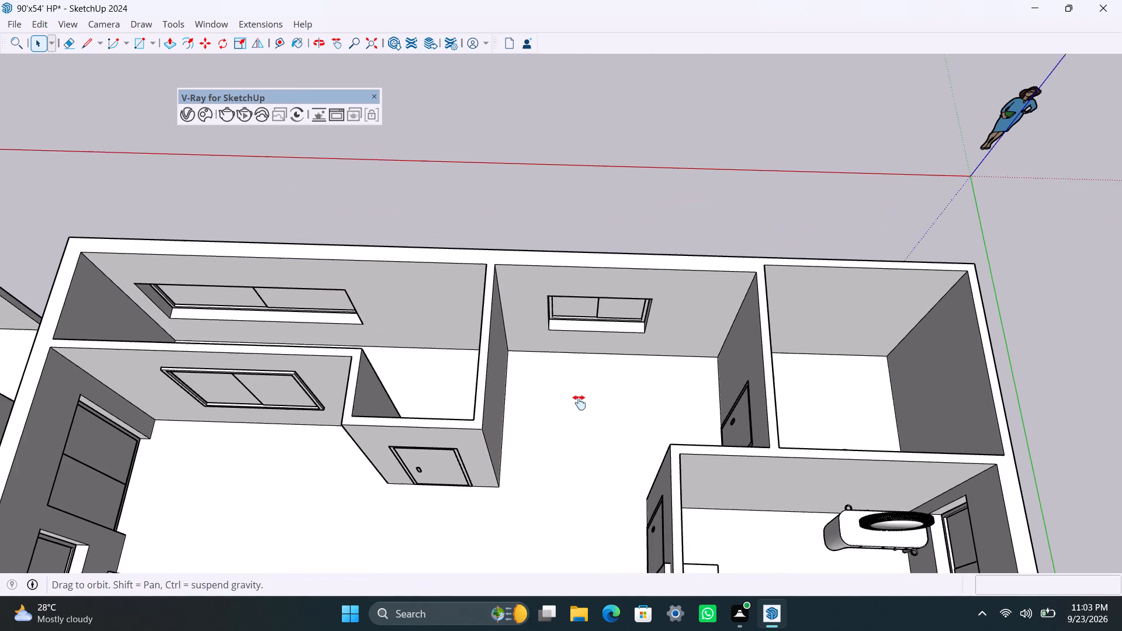
middle_click_drag(579, 403, 581, 407)
scroll(600, 360, "up", 2)
key("t")
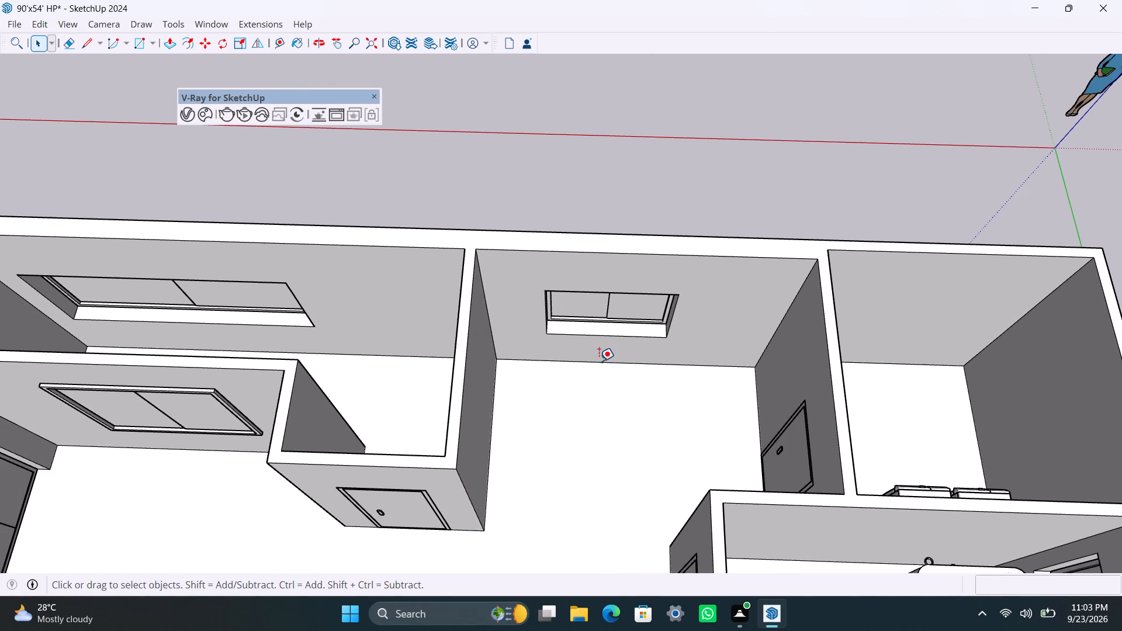
left_click(599, 361)
type("1'8\"")
key("Return")
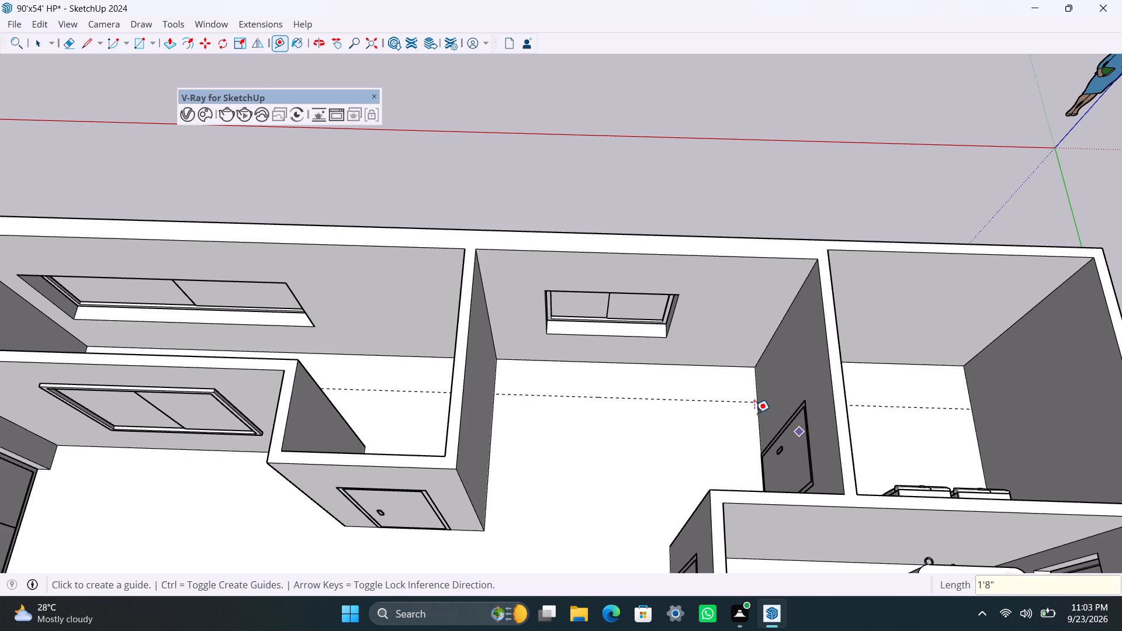
left_click(754, 400)
key("space")
Place a second floor guide 1' 8" from the kitchen's side wall containing the door.
key("t")
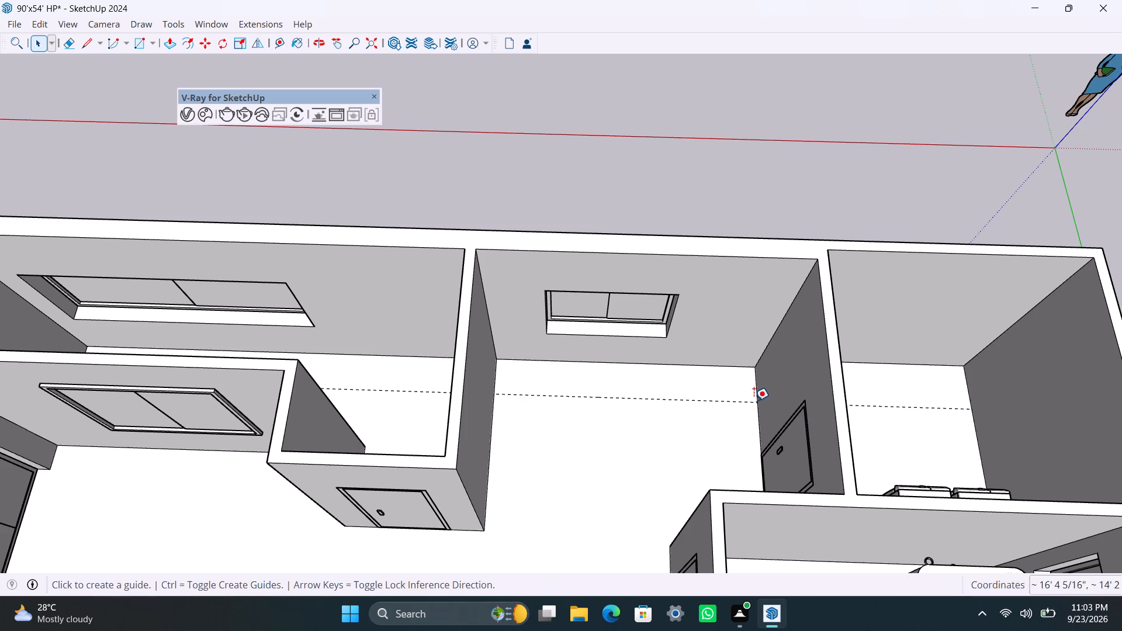
left_click(760, 386)
type("1'")
type("8\"")
key("Return")
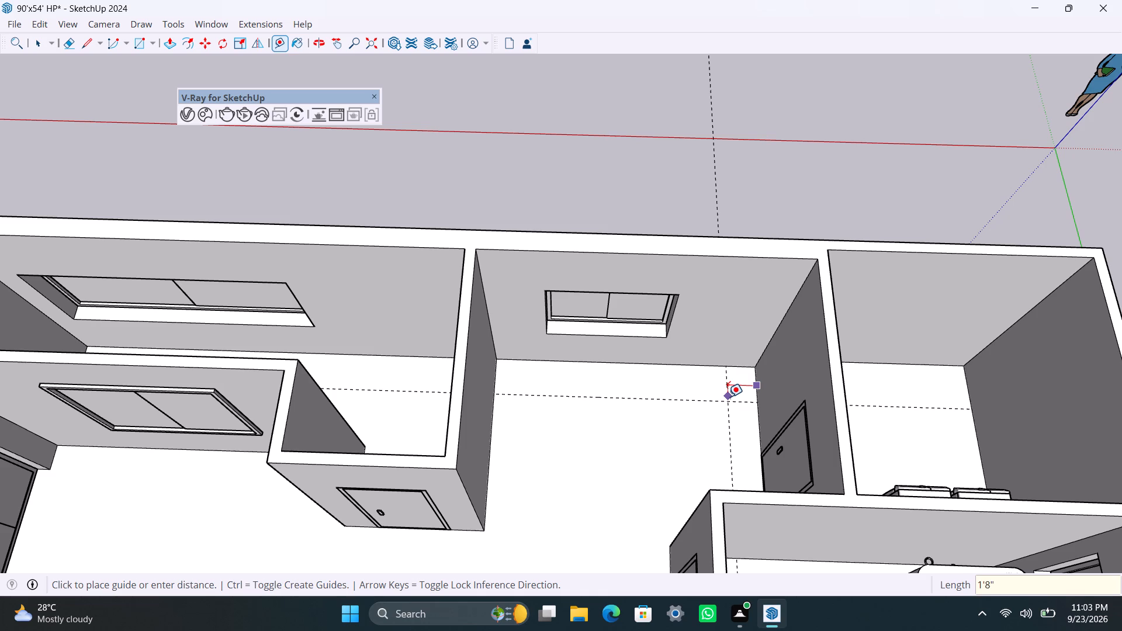
key("space")
Draw a 1' 8" by 11' 7 1/2" rectangle on the kitchen floor along the window wall and group it.
key("r")
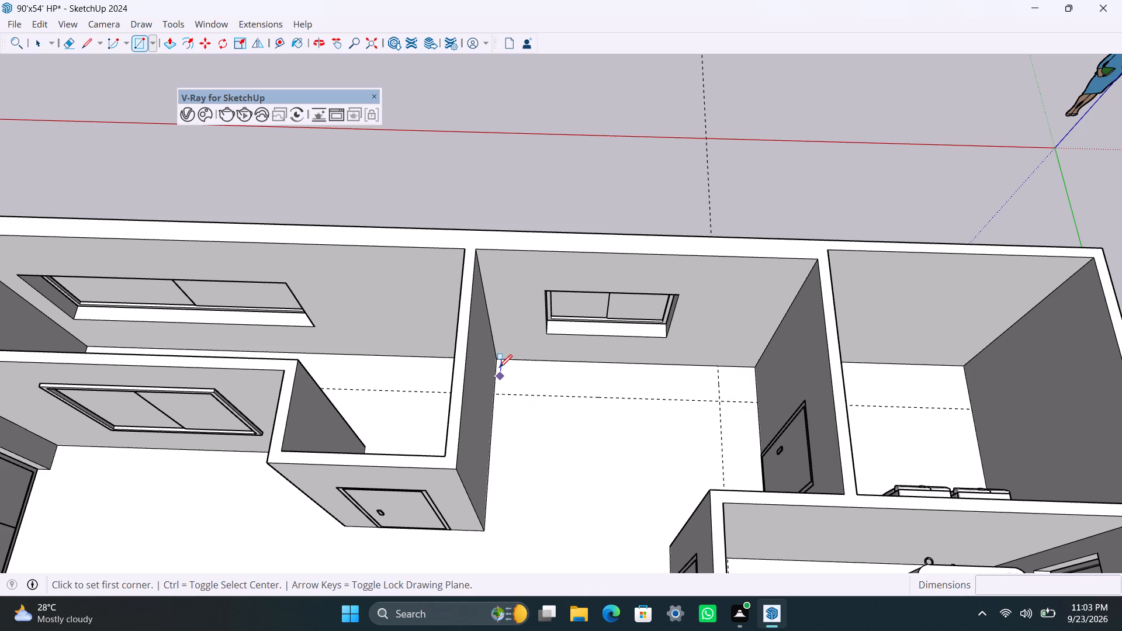
left_click_drag(497, 360, 508, 374)
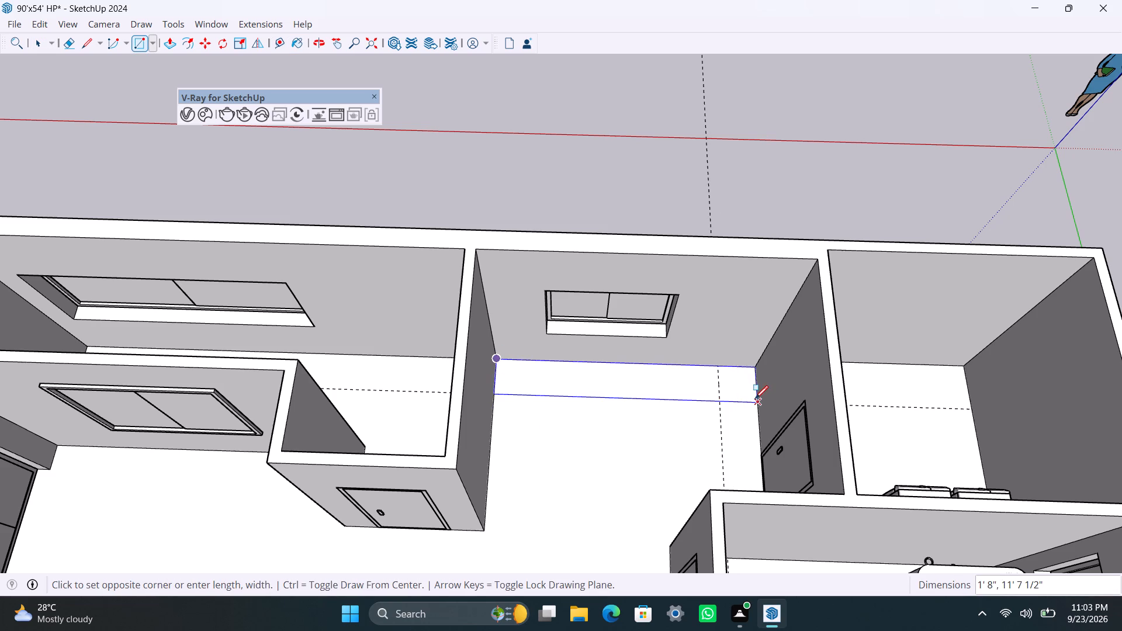
left_click(755, 398)
key("space")
double_click(666, 390)
right_click(666, 390)
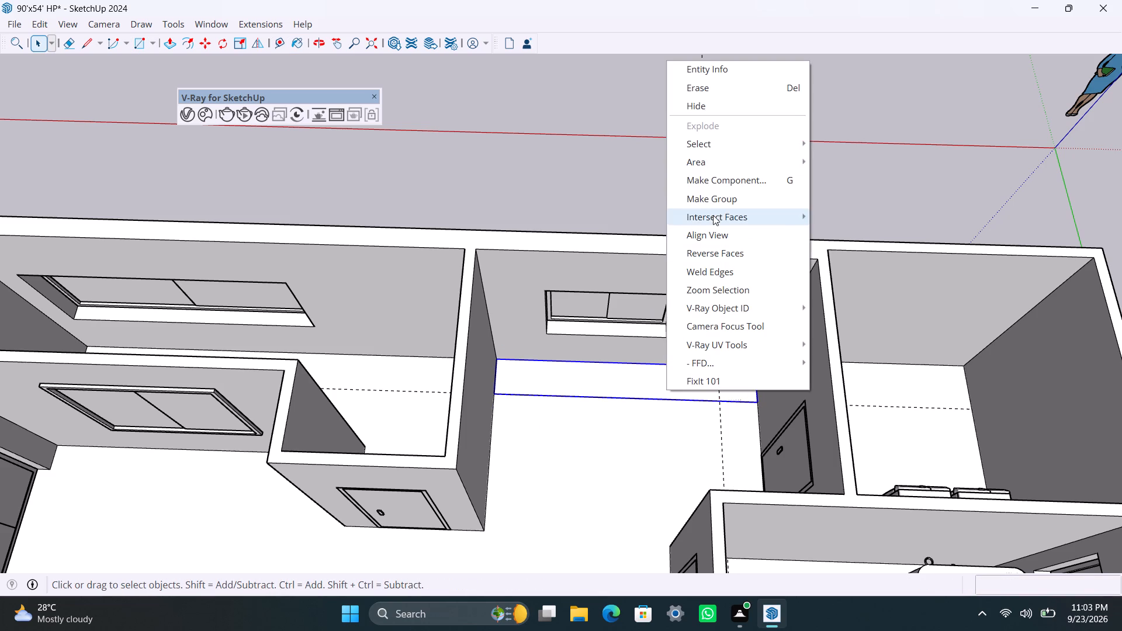
left_click(716, 199)
Open the floor rectangle group and push/pull its face up 3' to form the kitchen counter base.
scroll(629, 422, "up", 6)
triple_click(637, 374)
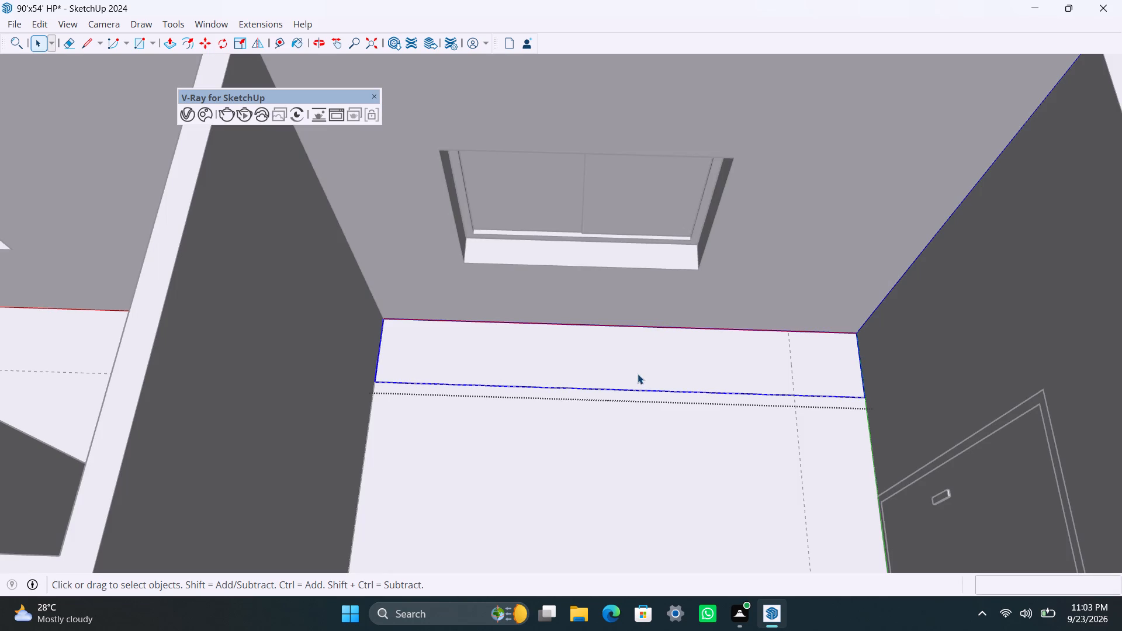
key("p")
left_click_drag(638, 374, 643, 350)
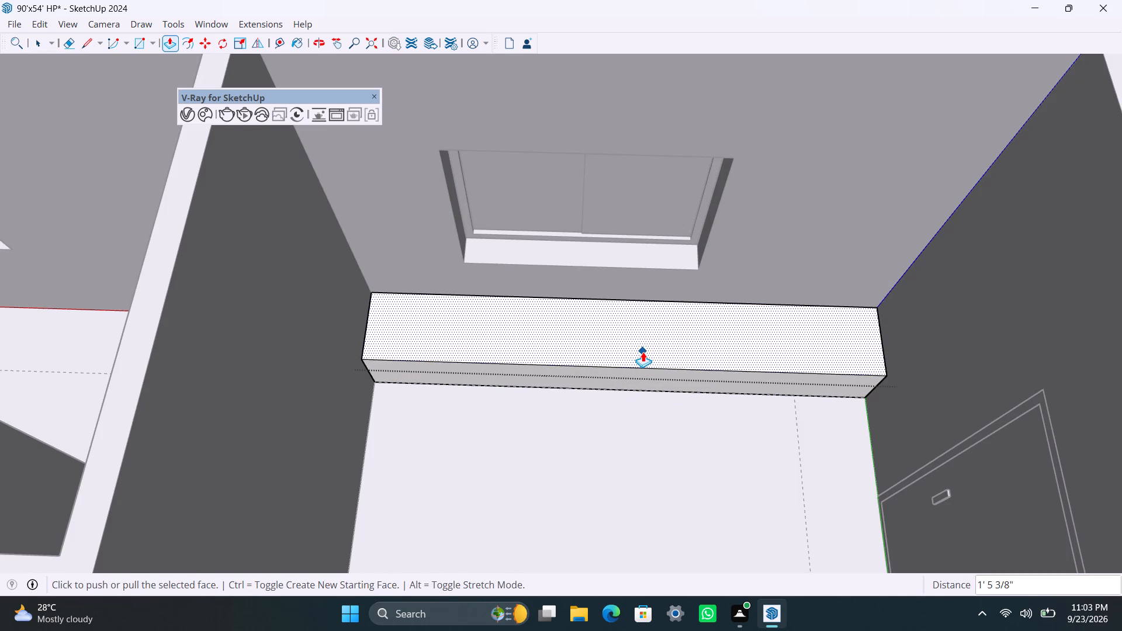
type("3'")
key("Return")
key("space")
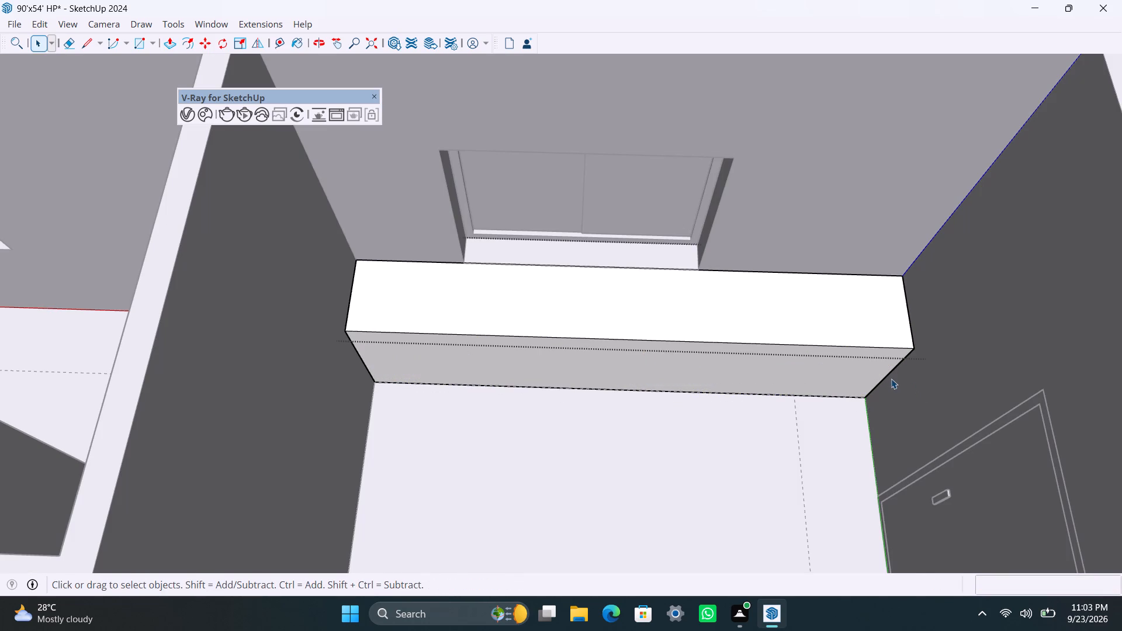
Copy the counter's vertical front edge beside the door wall 1' 8" along the front face to divide it.
left_click(889, 375)
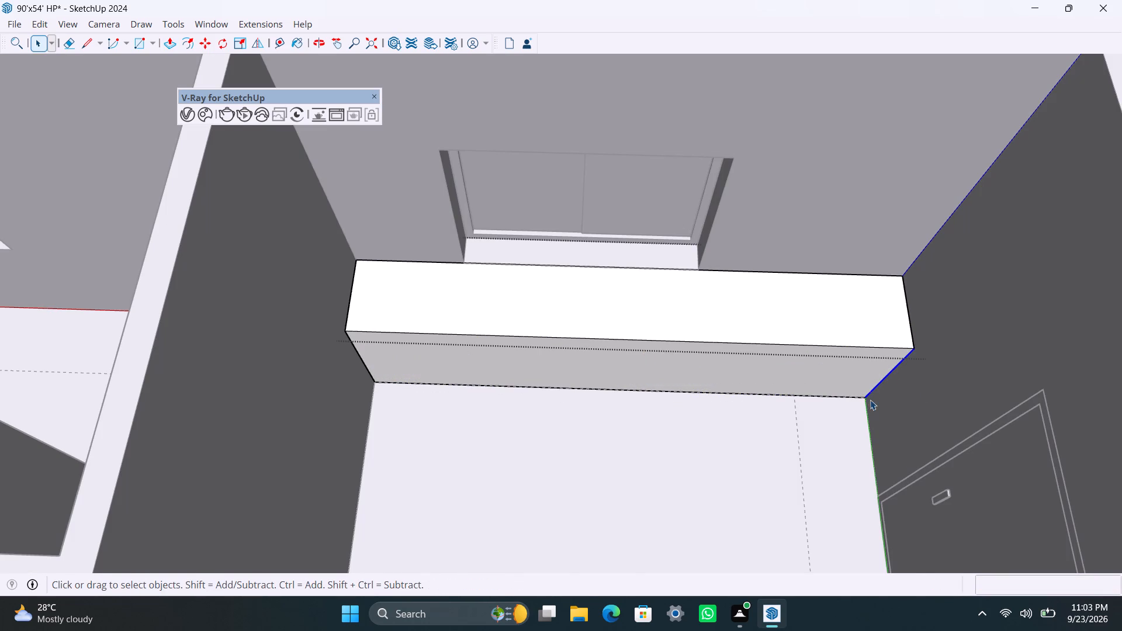
key("m")
left_click(870, 403)
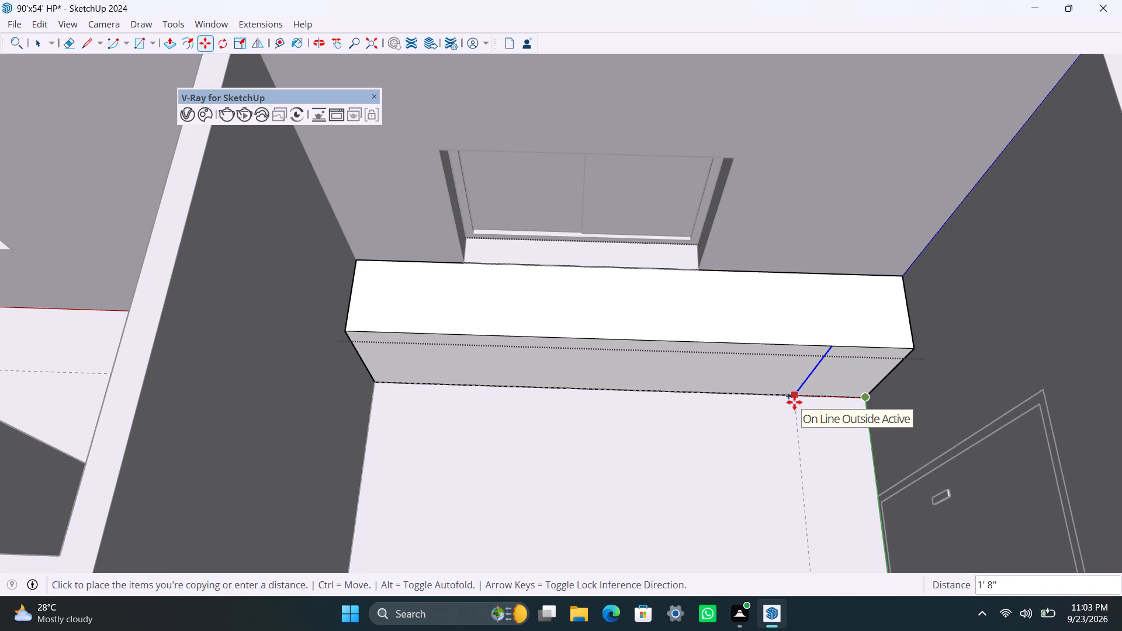
type("1'8\"")
key("Return")
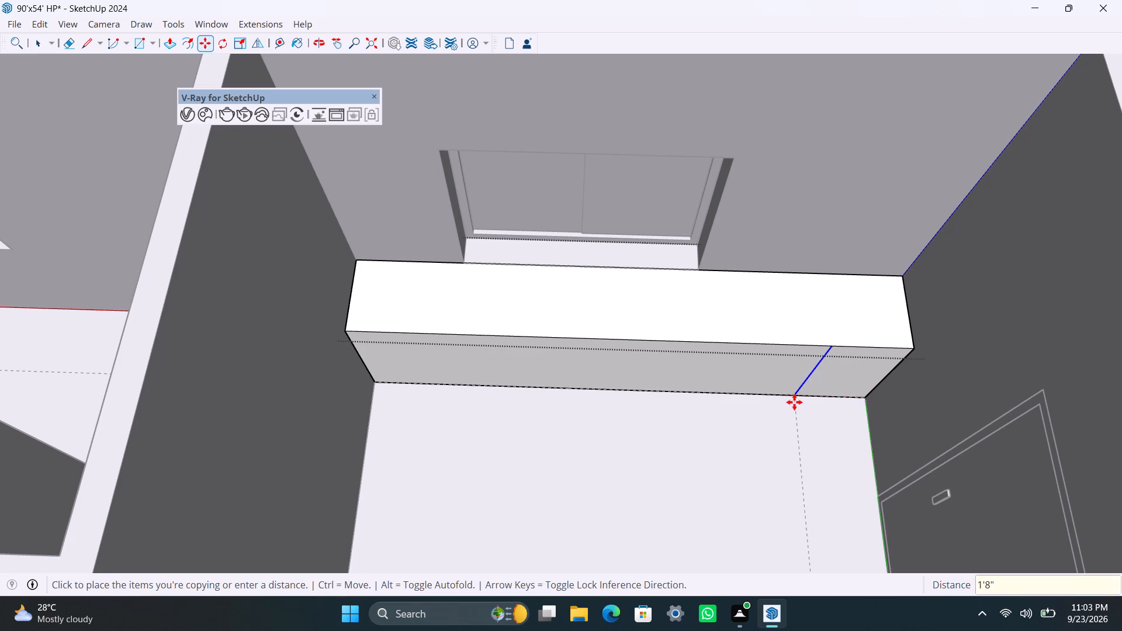
key("space")
Push/pull the counter's divided front face about 2' 4" along the door wall to form the L's short leg, and close the group.
left_click(848, 379)
scroll(822, 397, "down", 10)
middle_click_drag(723, 438, 746, 470)
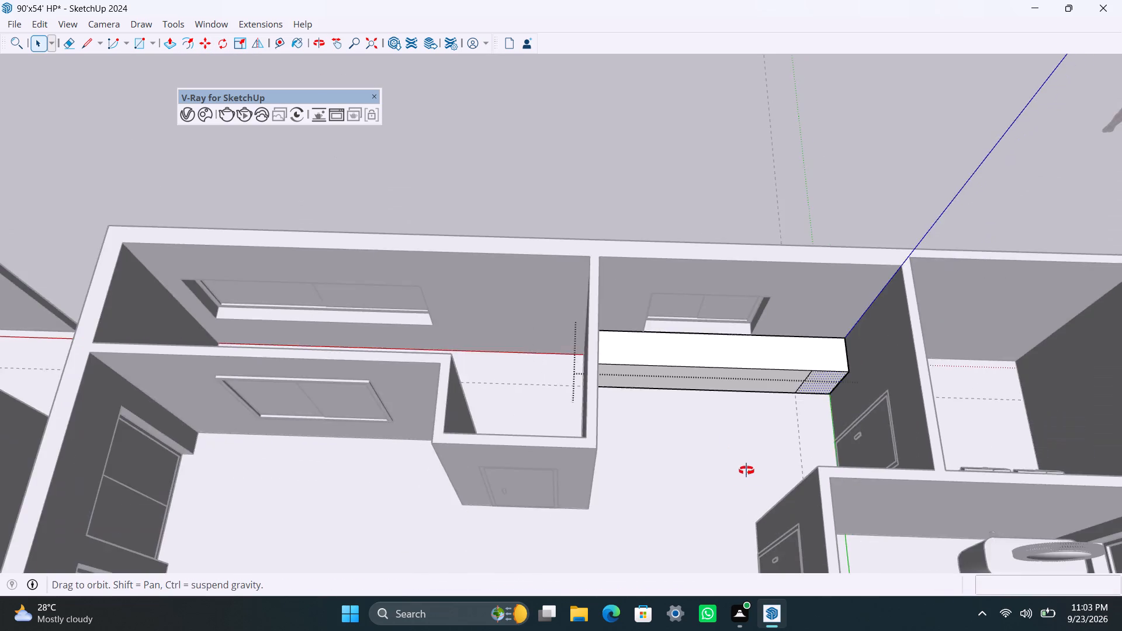
middle_click_drag(746, 470, 806, 511)
scroll(849, 327, "up", 8)
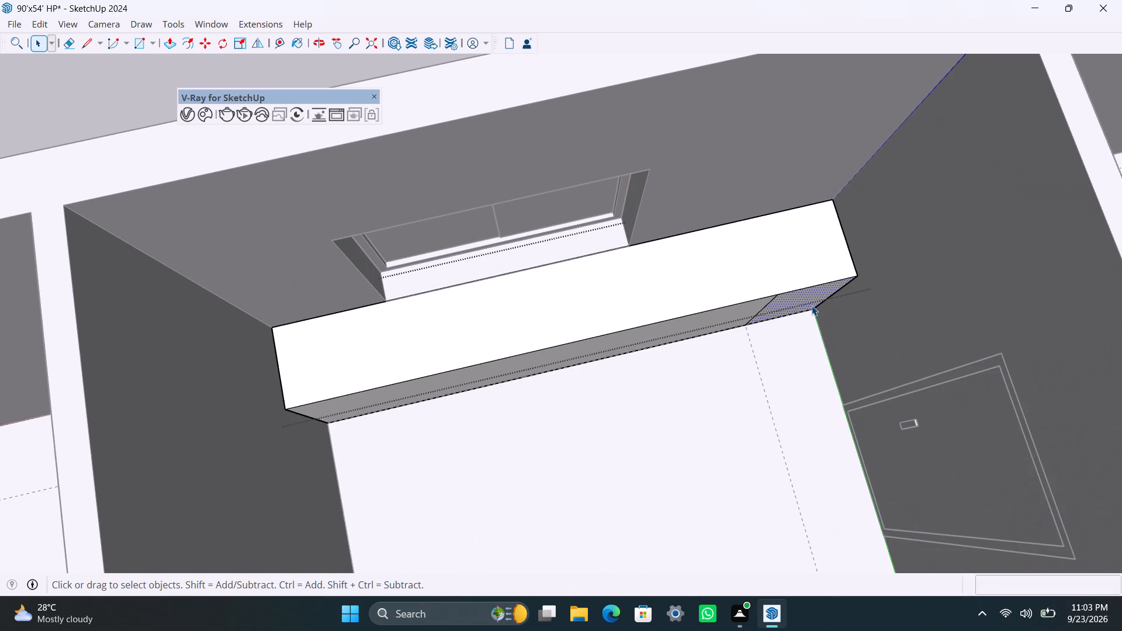
key("p")
left_click_drag(811, 306, 915, 378)
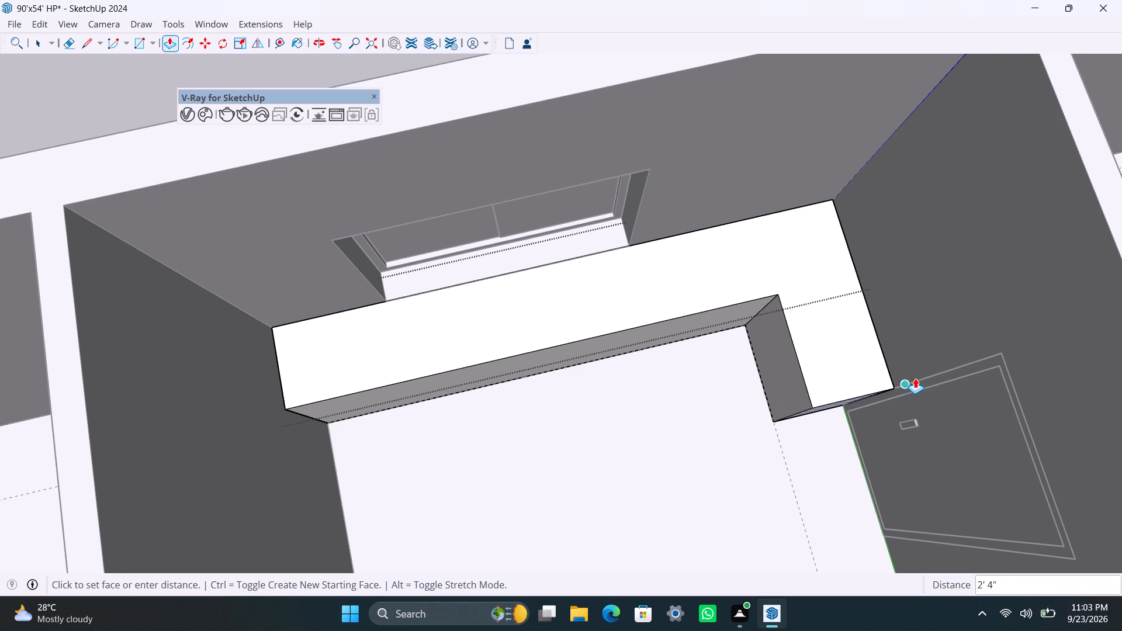
left_click_drag(915, 378, 917, 378)
key("space")
left_click(451, 465)
left_click(557, 529)
left_click(554, 525)
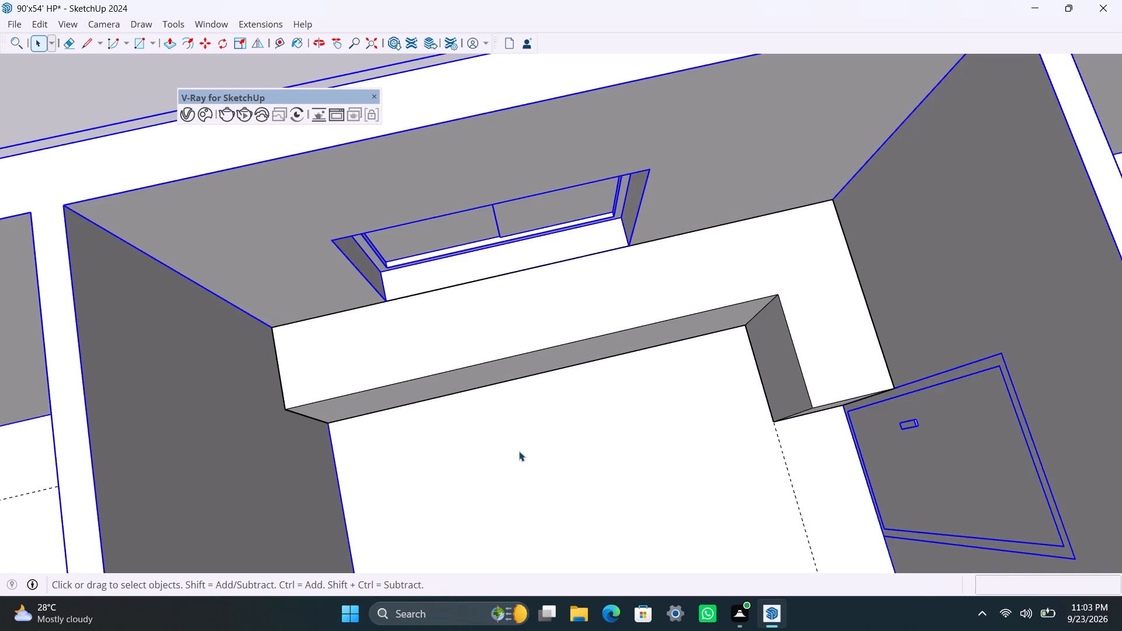
scroll(512, 453, "down", 4)
middle_click_drag(512, 459, 382, 414)
left_click(575, 117)
left_click(576, 117)
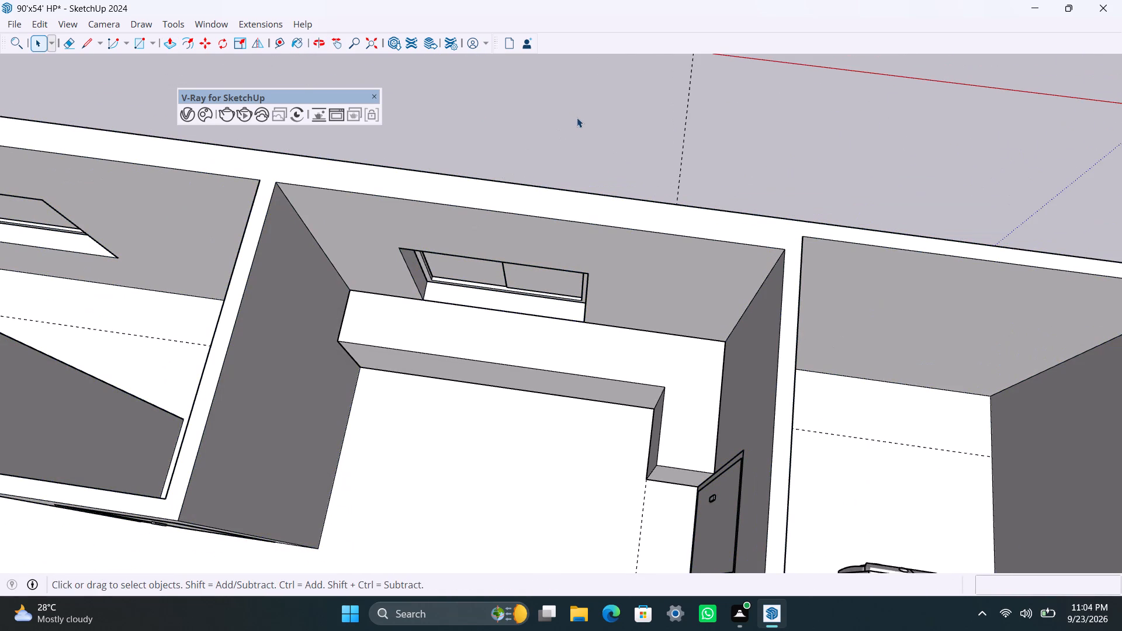
Draw a rectangle over the top of the counter's window-side run, ending at the inner corner, and group it.
key("r")
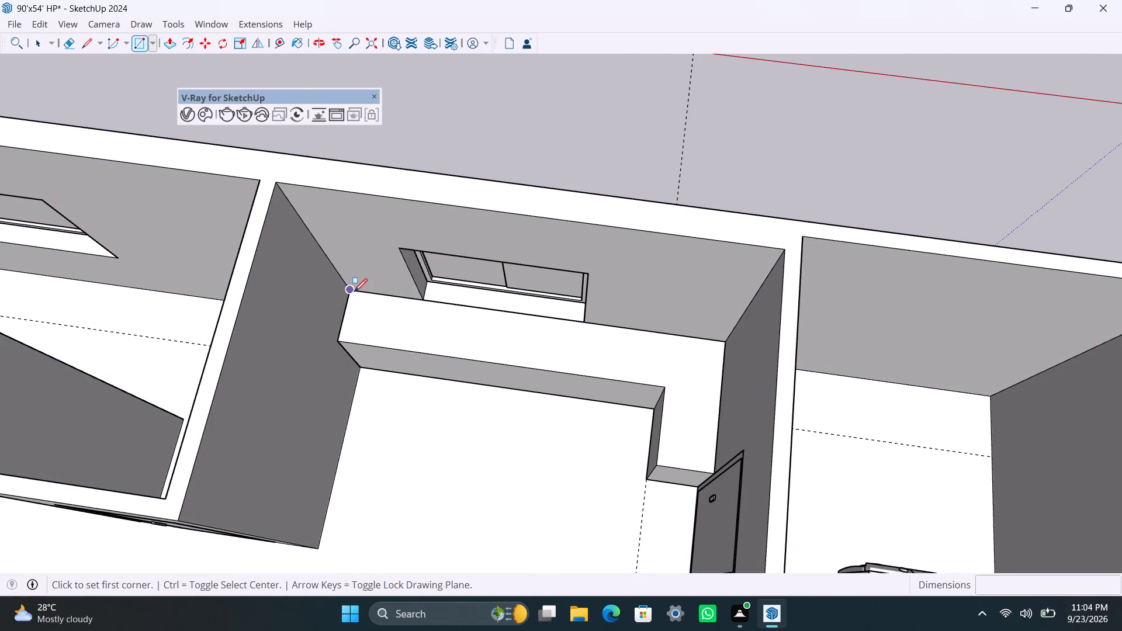
left_click(353, 291)
left_click(668, 391)
key("space")
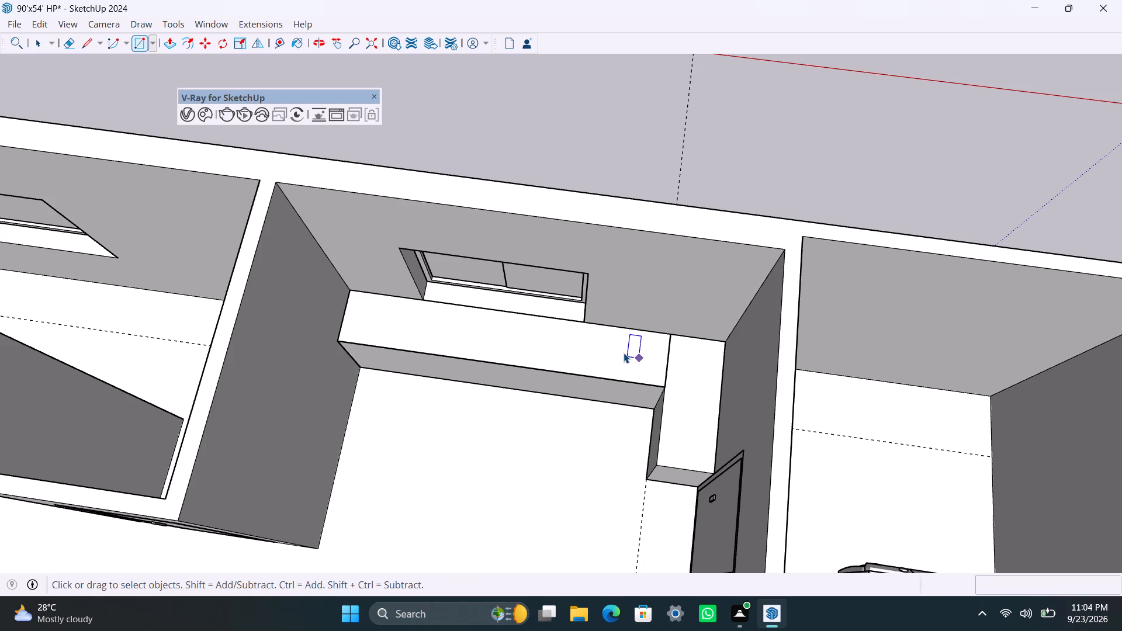
double_click(624, 353)
right_click(624, 353)
left_click(724, 165)
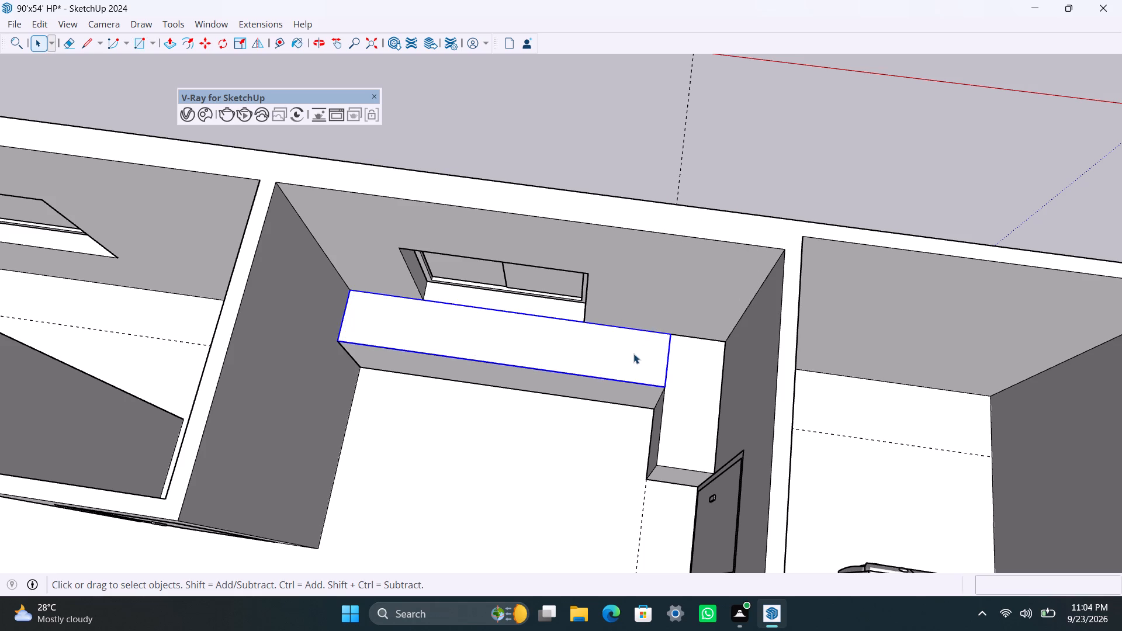
Open the countertop rectangle group and push/pull its face up 40mm to form the slab.
triple_click(633, 353)
key("p")
left_click_drag(633, 353, 635, 346)
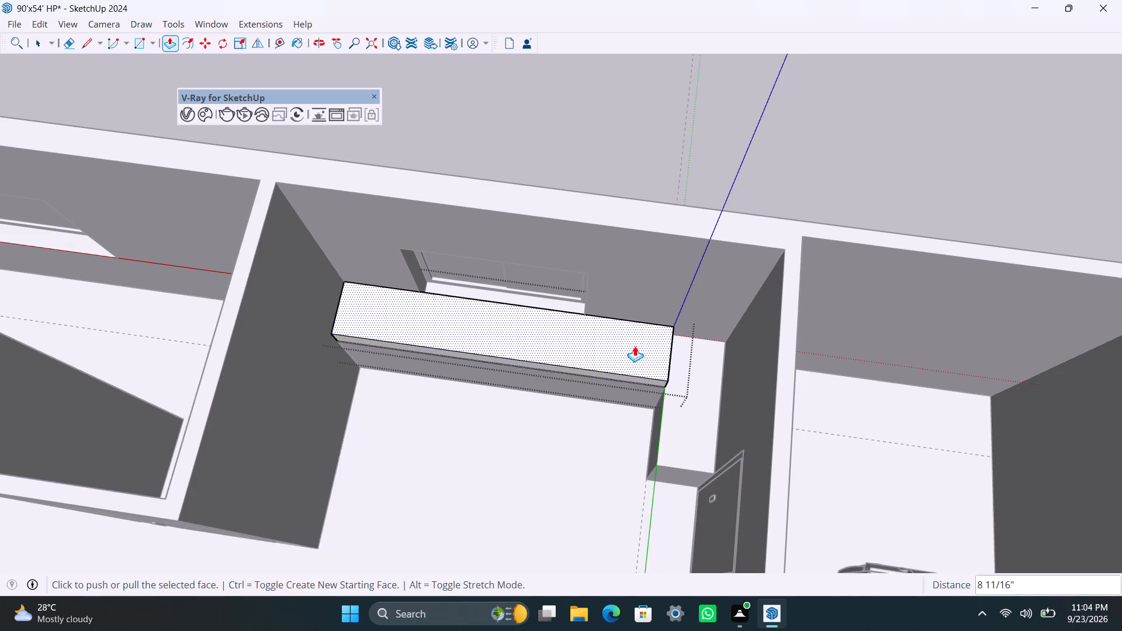
type("40mm")
key("Return")
key("space")
Push/pull the slab's end face across the counter corner to reach the wall with the door.
scroll(703, 406, "up", 7)
middle_click_drag(670, 380, 570, 392)
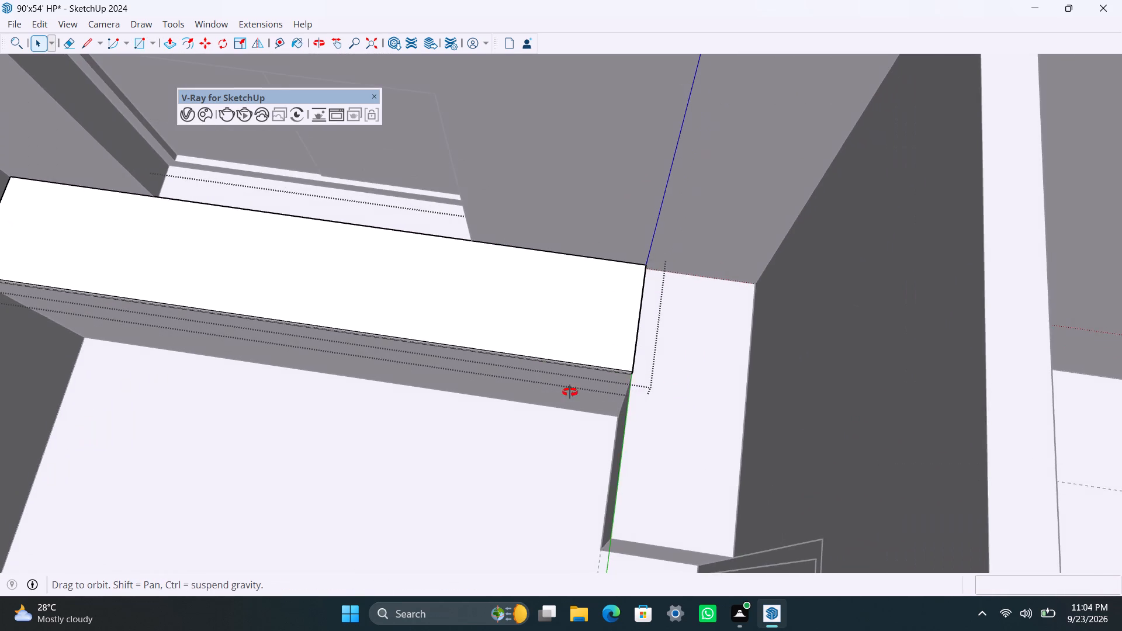
middle_click_drag(570, 392, 510, 392)
scroll(653, 409, "up", 12)
middle_click_drag(603, 411, 581, 394)
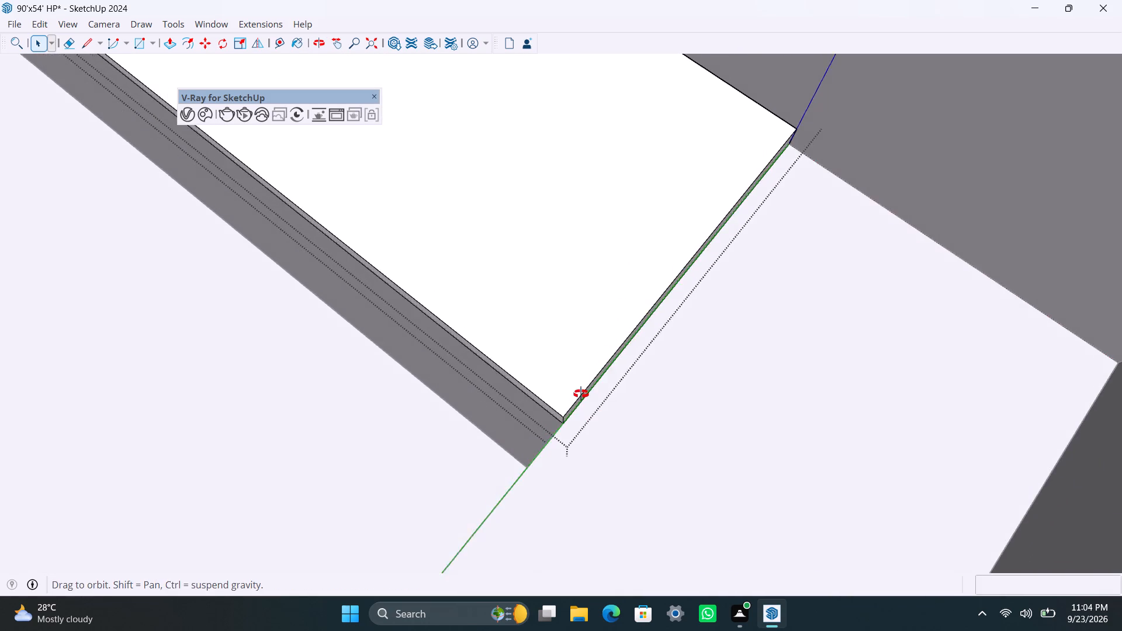
middle_click_drag(581, 394, 575, 386)
scroll(583, 388, "up", 2)
left_click(579, 385)
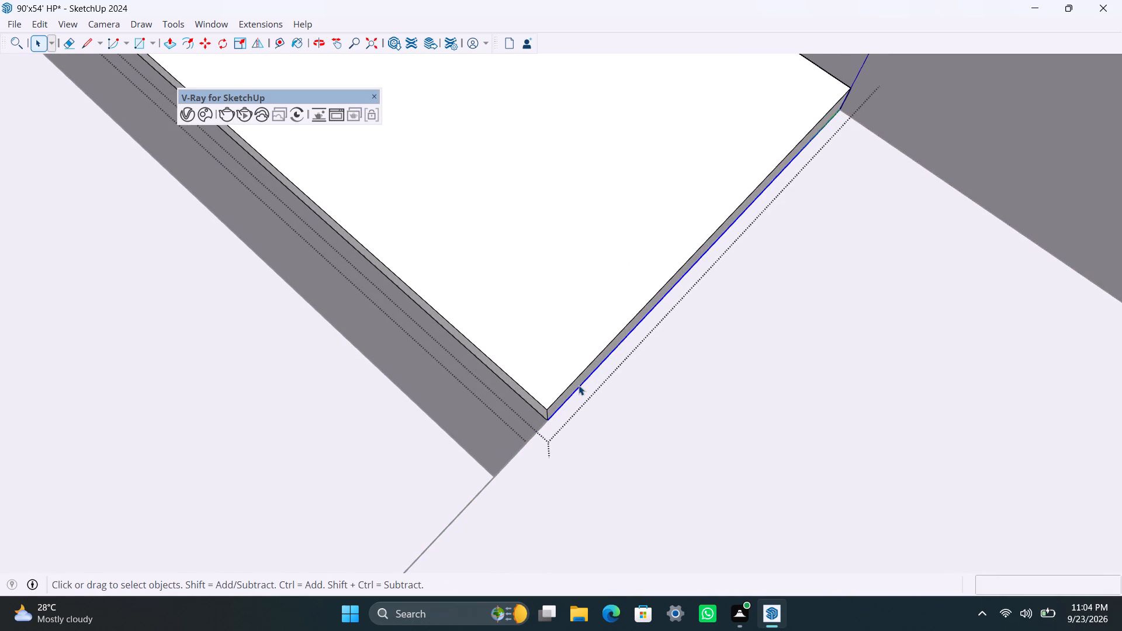
left_click_drag(574, 382, 574, 390)
left_click(572, 393)
scroll(571, 392, "up", 3)
left_click(571, 392)
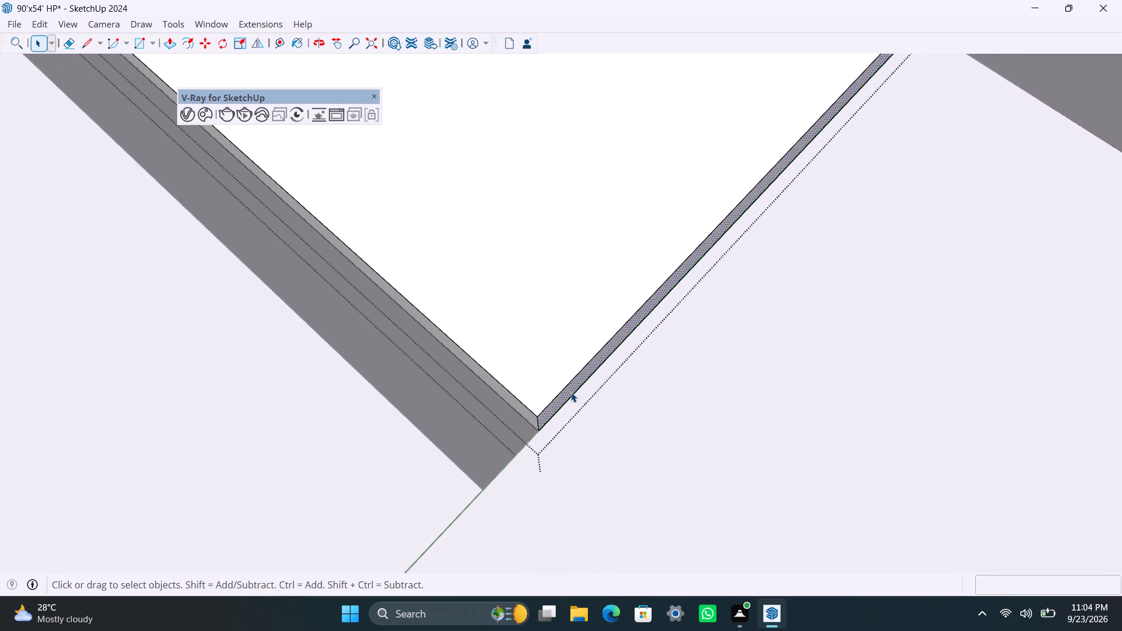
key("p")
left_click_drag(571, 391, 714, 462)
scroll(714, 463, "down", 12)
left_click_drag(714, 465, 929, 558)
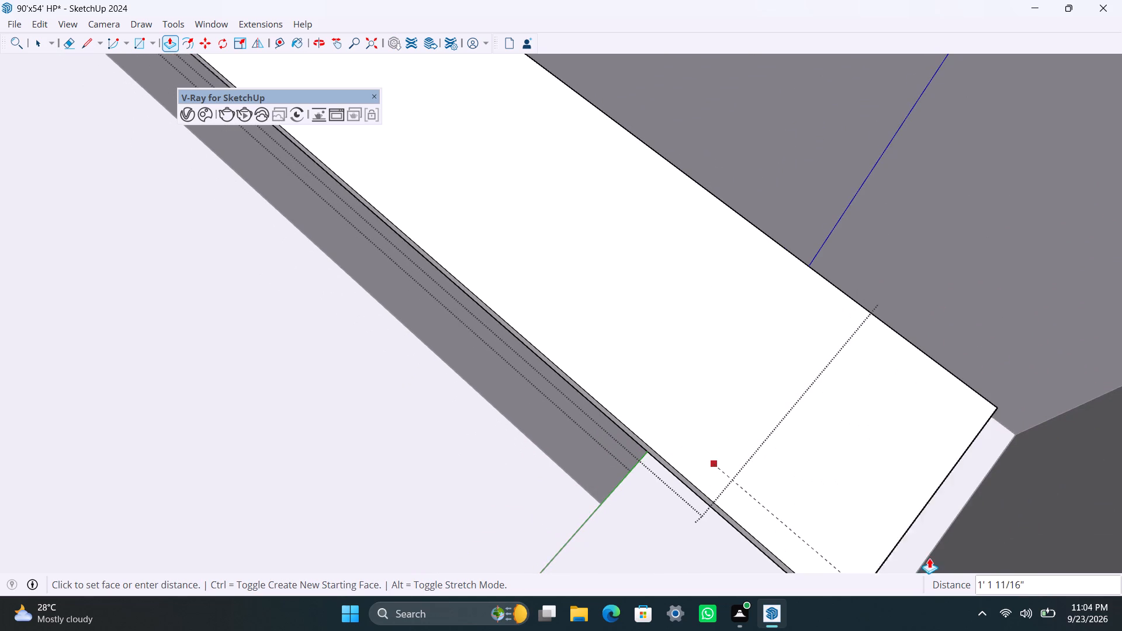
left_click_drag(929, 558, 957, 558)
scroll(884, 521, "down", 5)
middle_click_drag(761, 474, 921, 396)
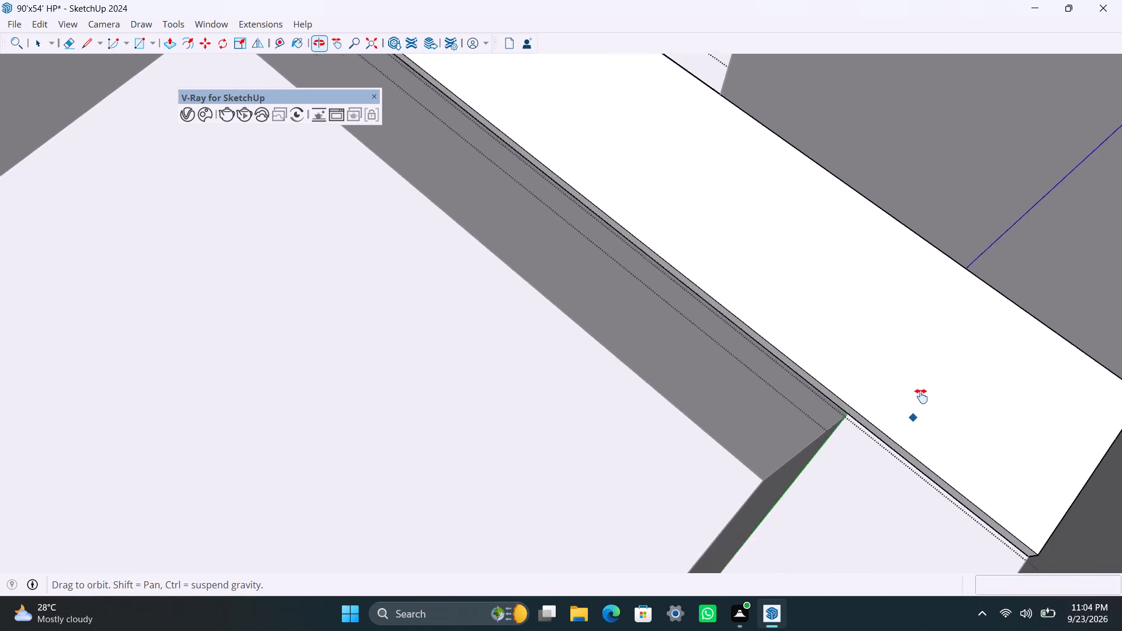
middle_click_drag(921, 396, 919, 379)
key("space")
Copy the slab's short vertical edge at the door wall 1' 8" along its front face to divide it.
scroll(1031, 500, "up", 5)
left_click(1038, 517)
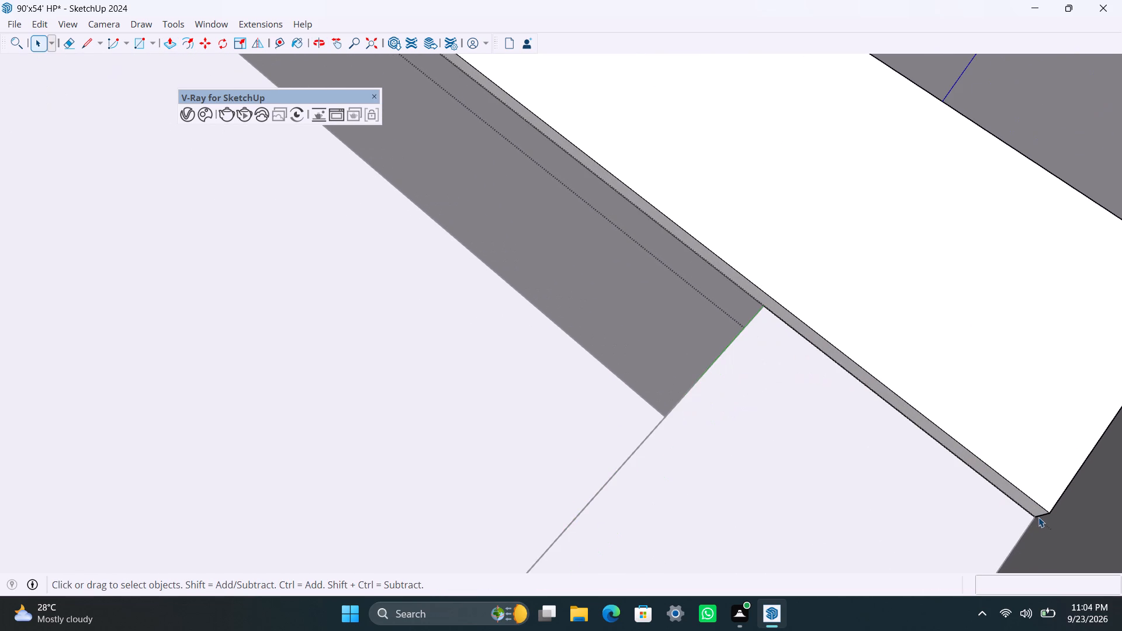
key("m")
left_click(1038, 517)
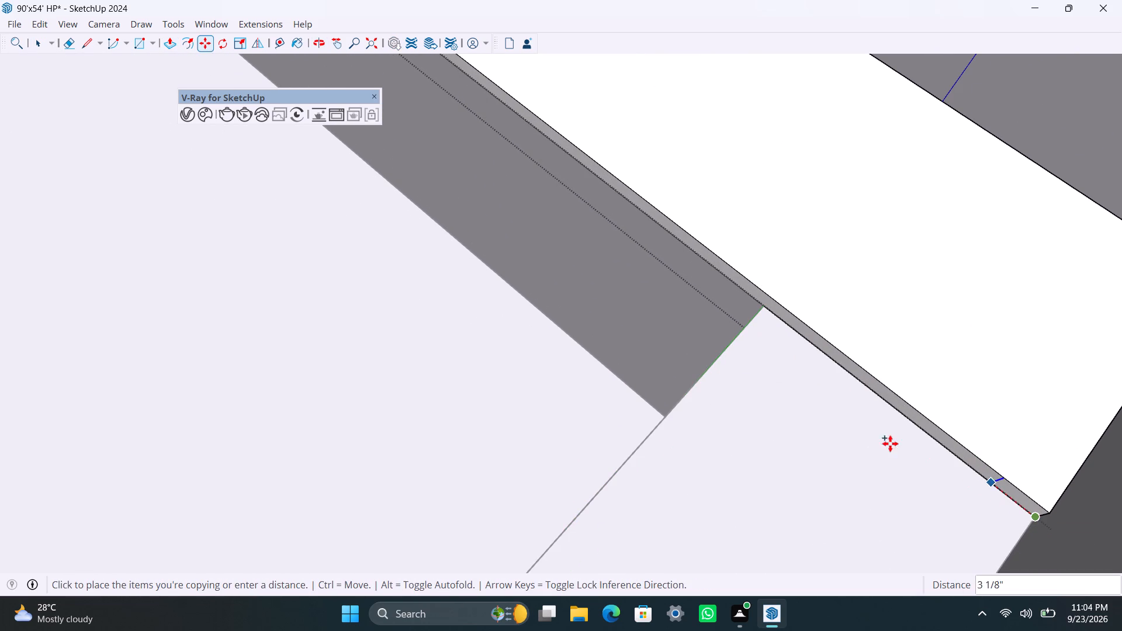
type("1'")
type("8\"")
key("Return")
key("space")
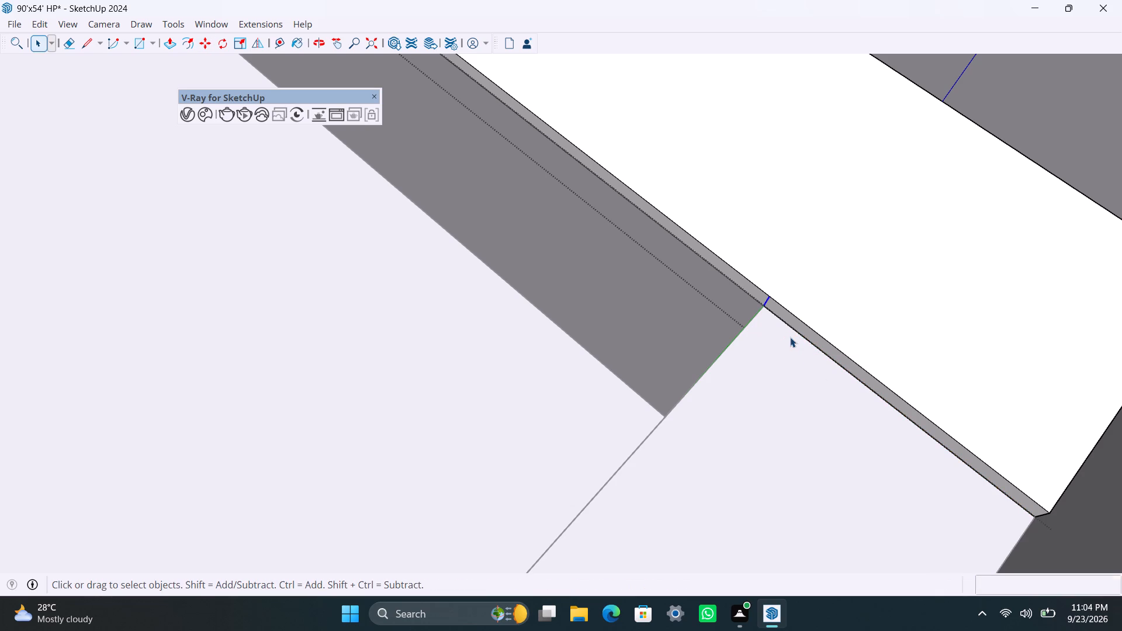
Push/pull the divided slab front face over the counter's short leg, out to the leg's end.
scroll(802, 358, "down", 12)
scroll(710, 444, "down", 4)
middle_click_drag(727, 467, 761, 470)
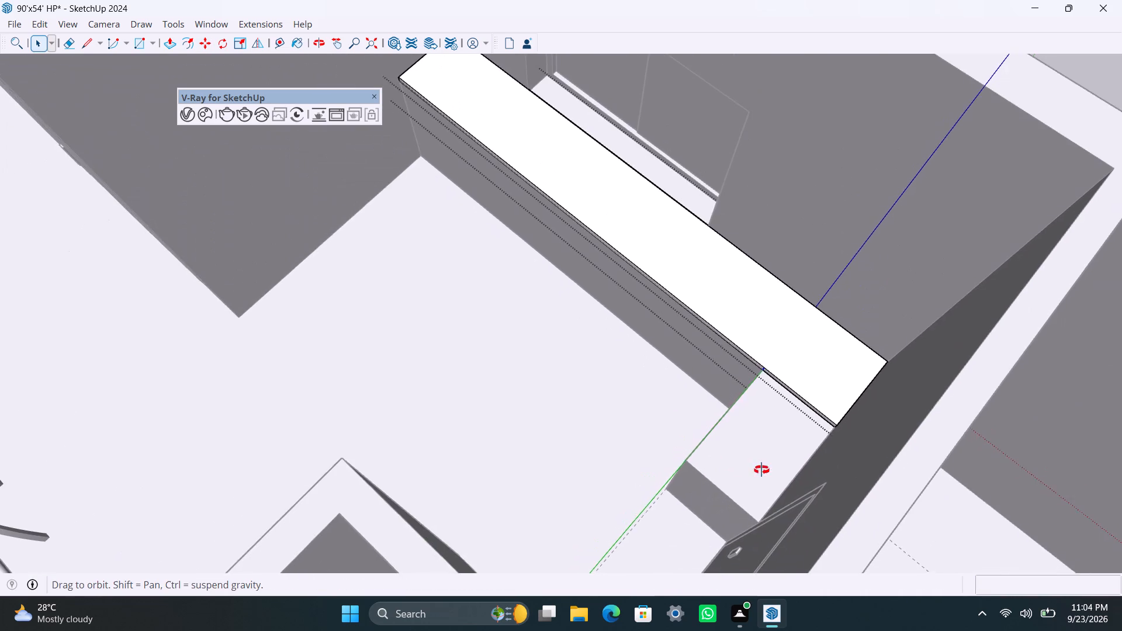
middle_click_drag(761, 470, 849, 451)
scroll(833, 371, "up", 7)
scroll(832, 286, "up", 3)
left_click(832, 286)
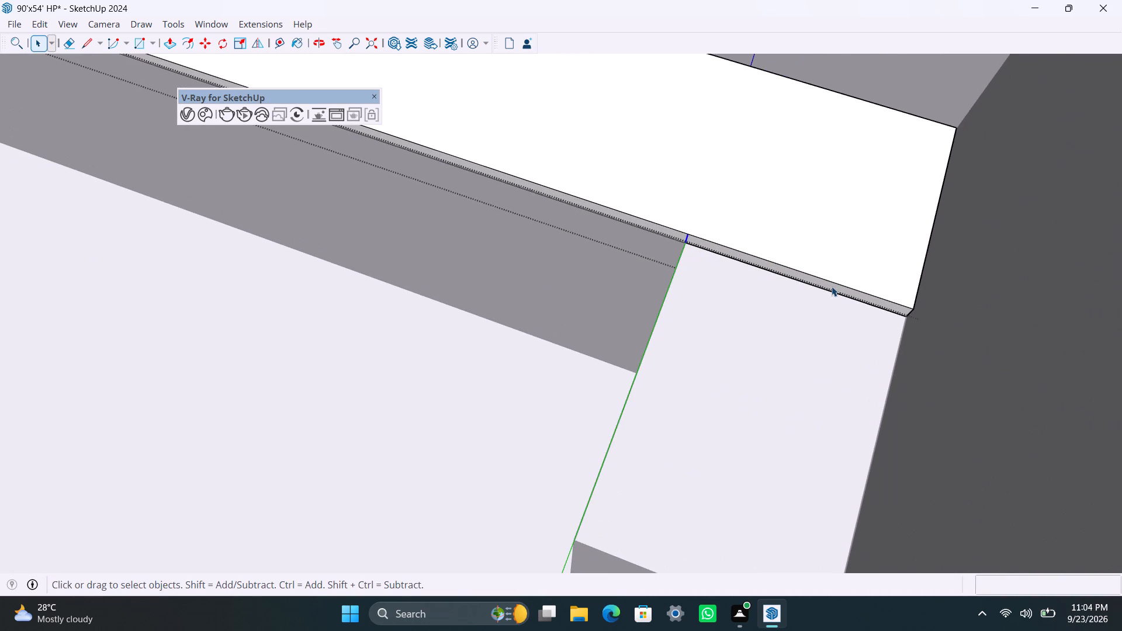
key("p")
left_click_drag(832, 287, 631, 560)
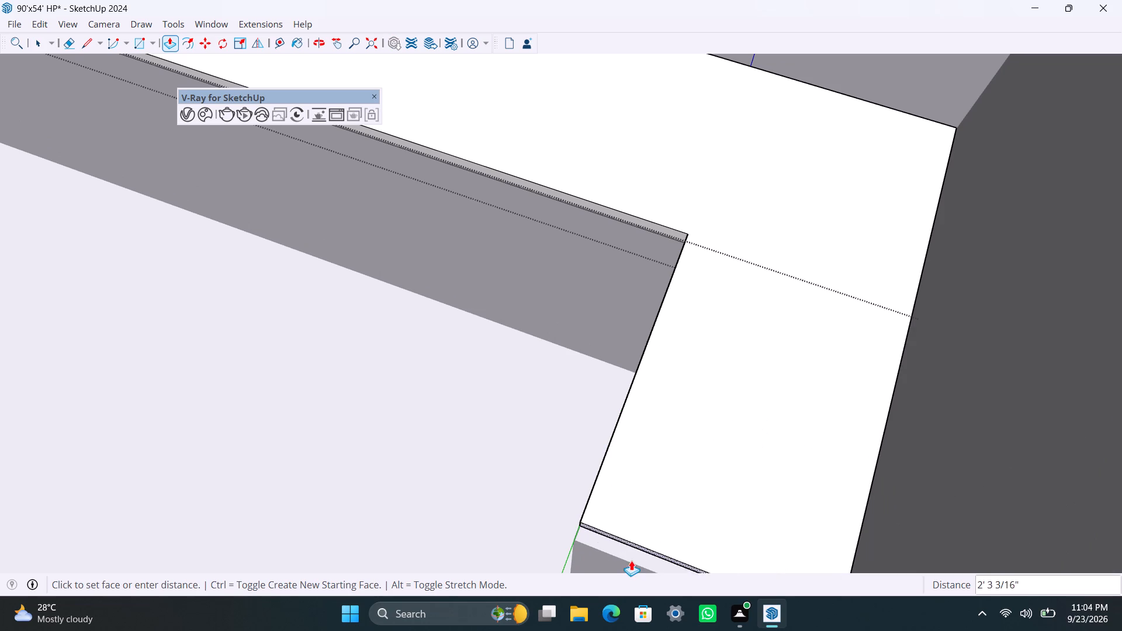
left_click_drag(631, 560, 610, 560)
key("space")
Push/pull the slab's inner side face on the short leg outward 2" to form an overhang.
scroll(553, 422, "down", 4)
middle_click_drag(552, 427, 871, 395)
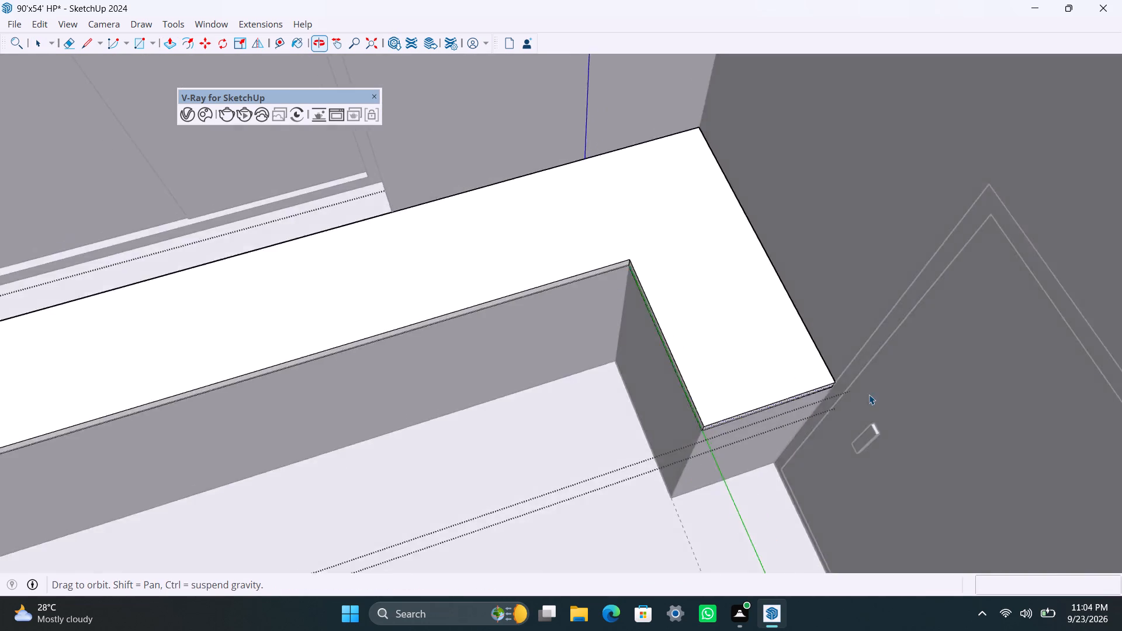
scroll(730, 402, "up", 7)
left_click(731, 373)
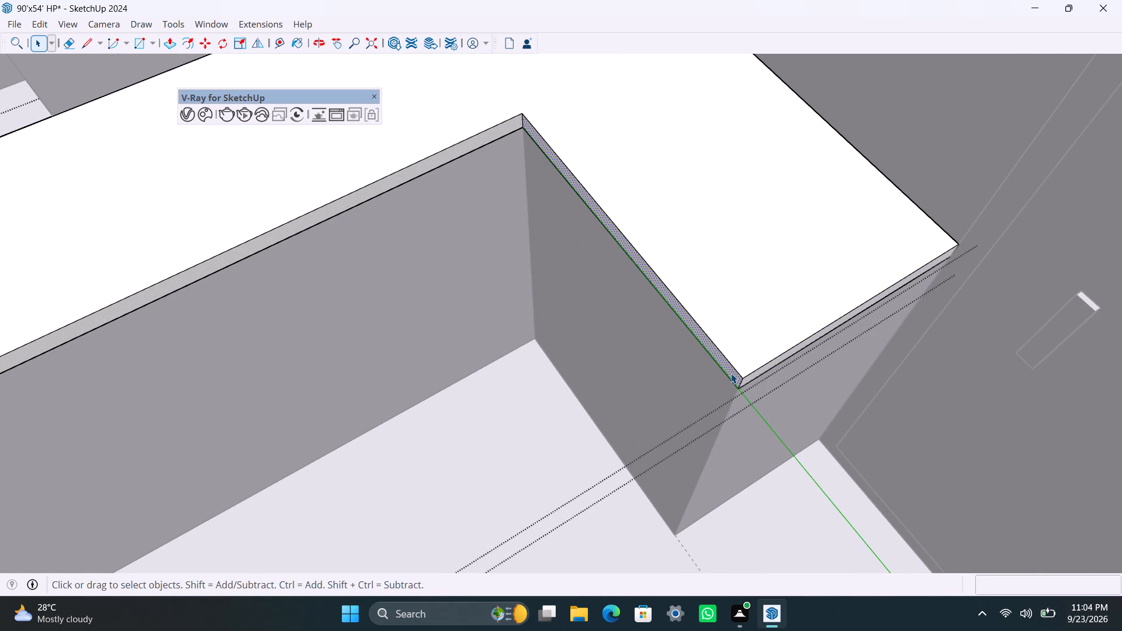
key("p")
left_click_drag(731, 373, 725, 382)
type("2\"")
key("Return")
key("space")
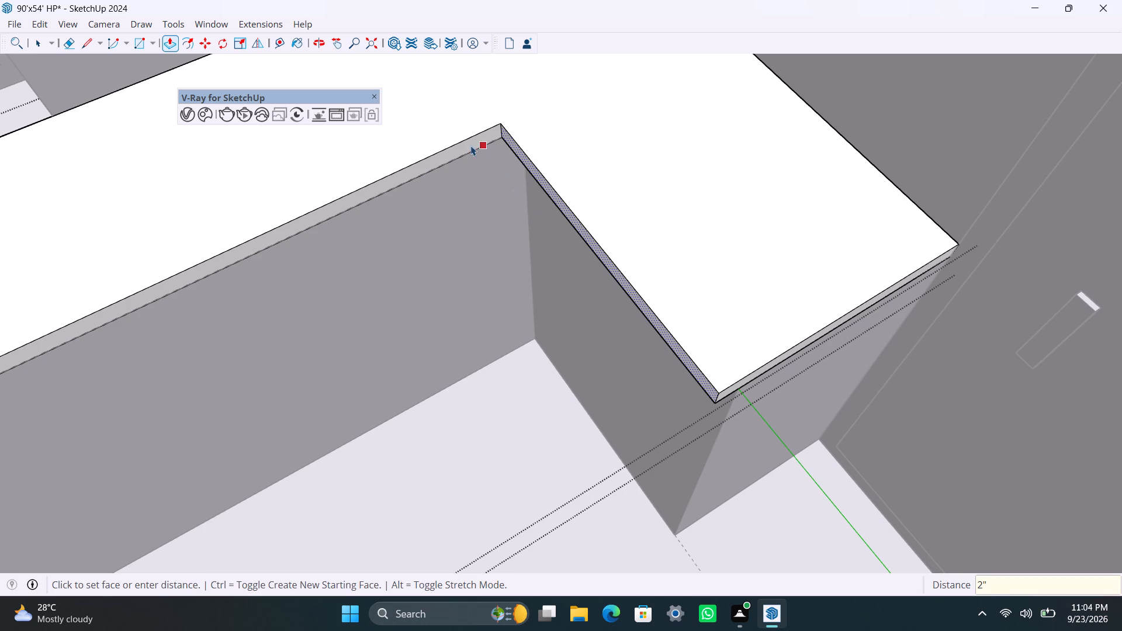
Push/pull the slab's front face along the window-side run outward 2" to form an overhang.
left_click(459, 145)
left_click(455, 154)
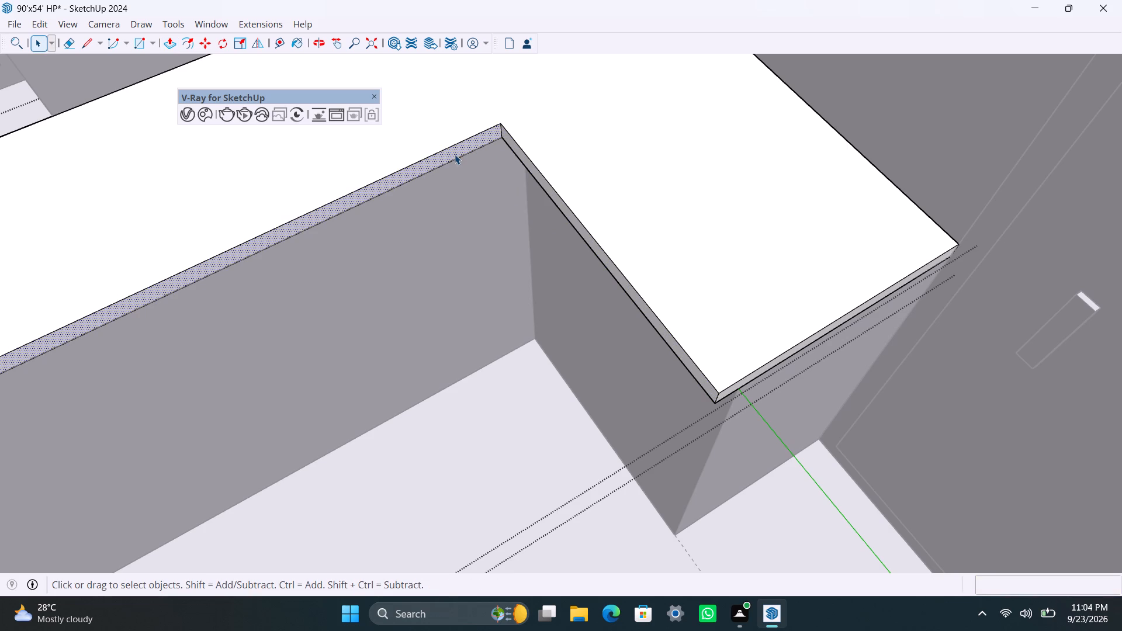
key("p")
left_click_drag(455, 154, 459, 163)
type("2\"")
key("Return")
key("space")
Close the countertop slab group and save the model.
key("ctrl+s")
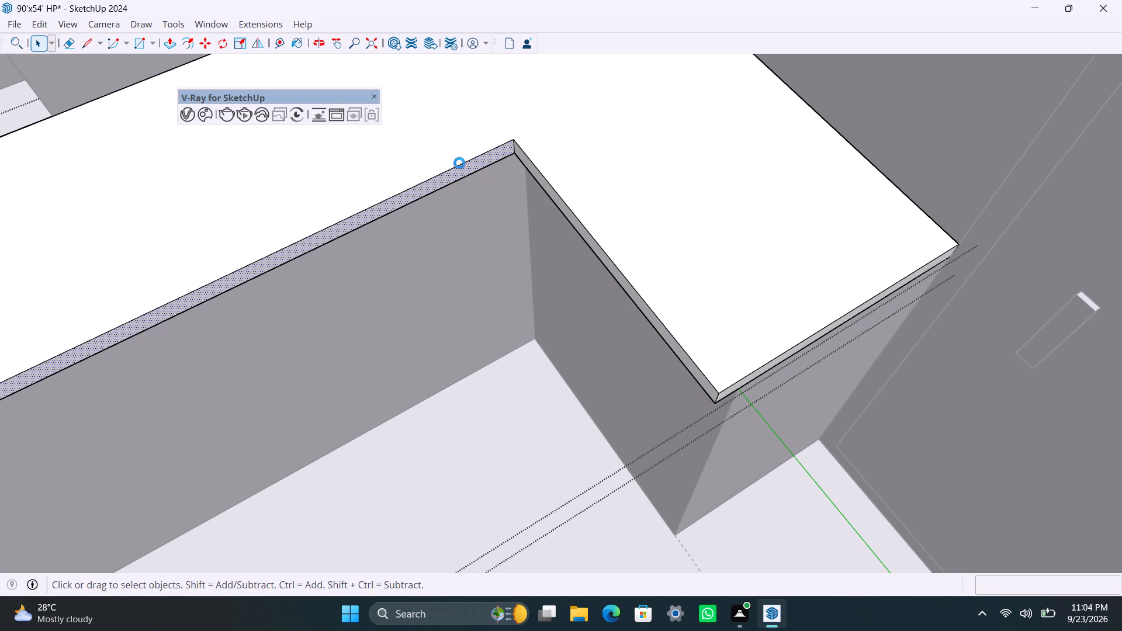
key("space")
scroll(470, 259, "down", 15)
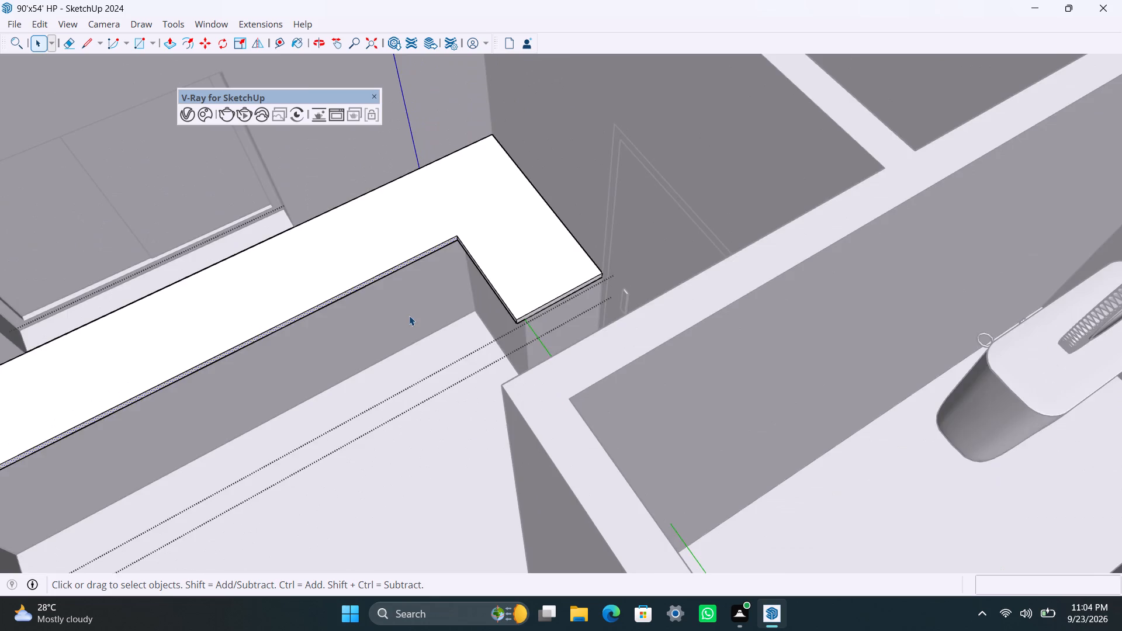
scroll(409, 315, "down", 17)
middle_click_drag(403, 356, 584, 337)
left_click(795, 168)
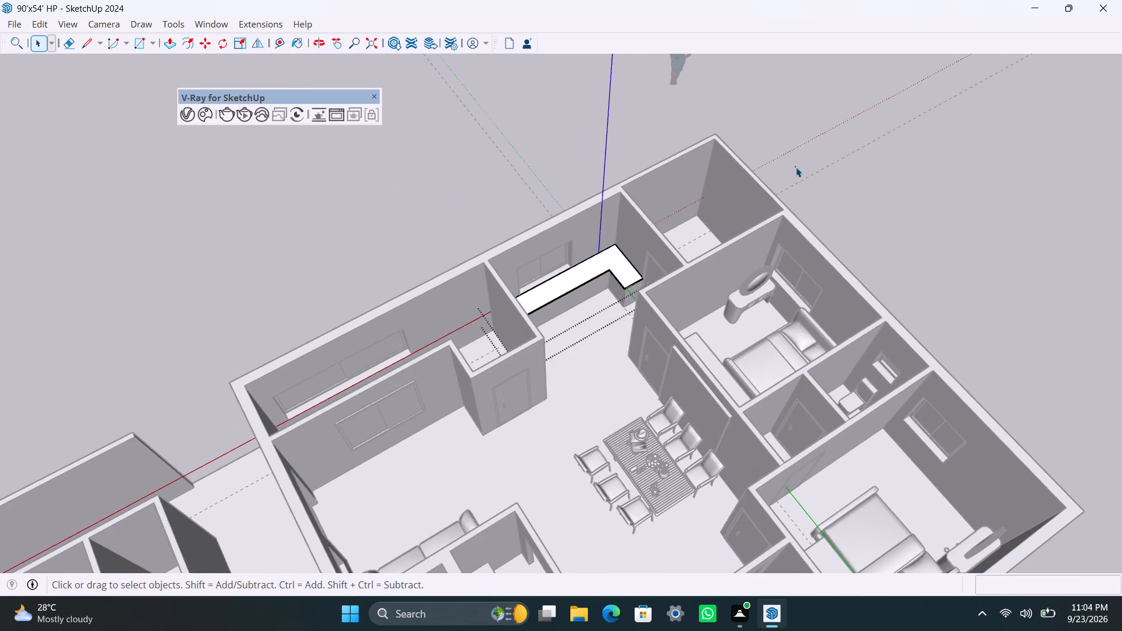
scroll(620, 295, "down", 4)
middle_click_drag(559, 351, 621, 245)
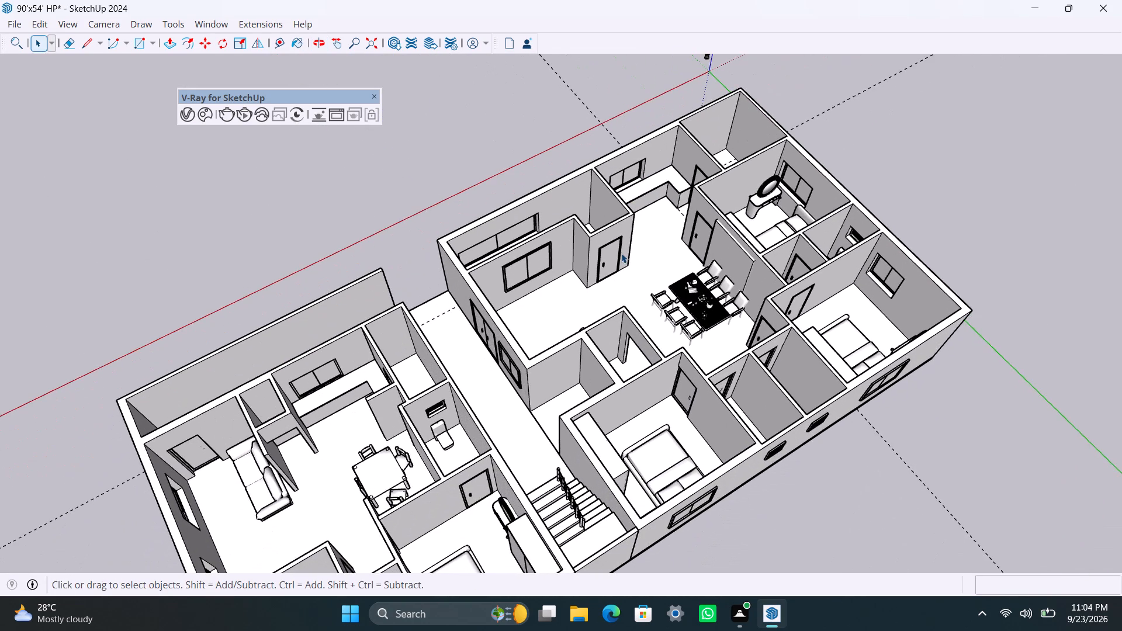
scroll(621, 253, "up", 1)
key("ctrl+s")
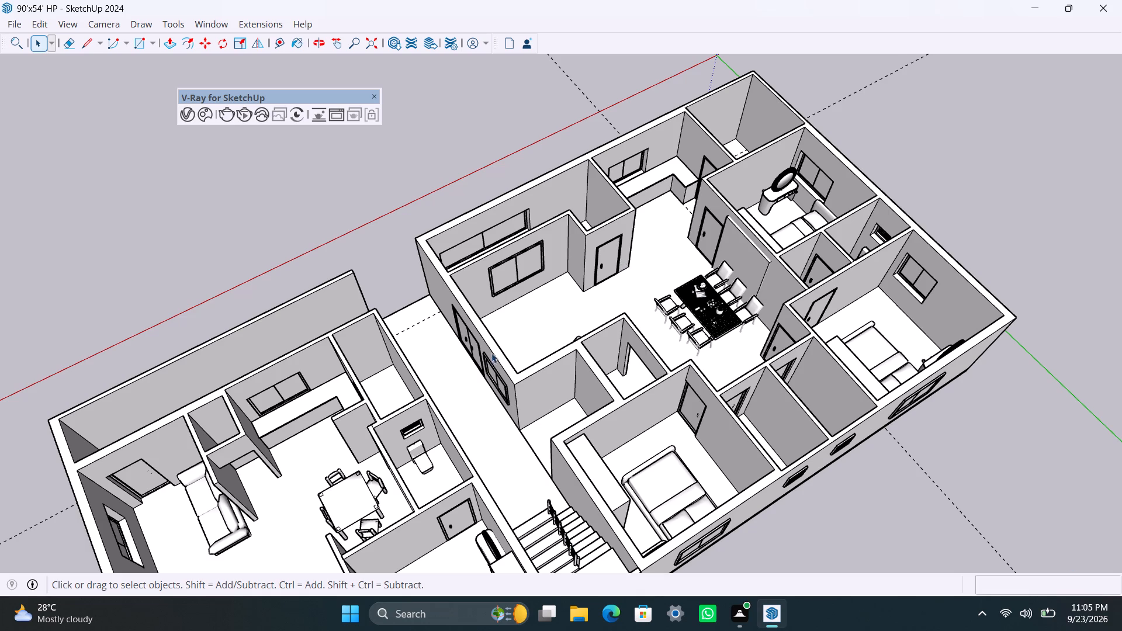
Examine the whole two-apartment floor plan from several sides and from above.
scroll(490, 355, "down", 5)
middle_click_drag(498, 360, 685, 245, "shift")
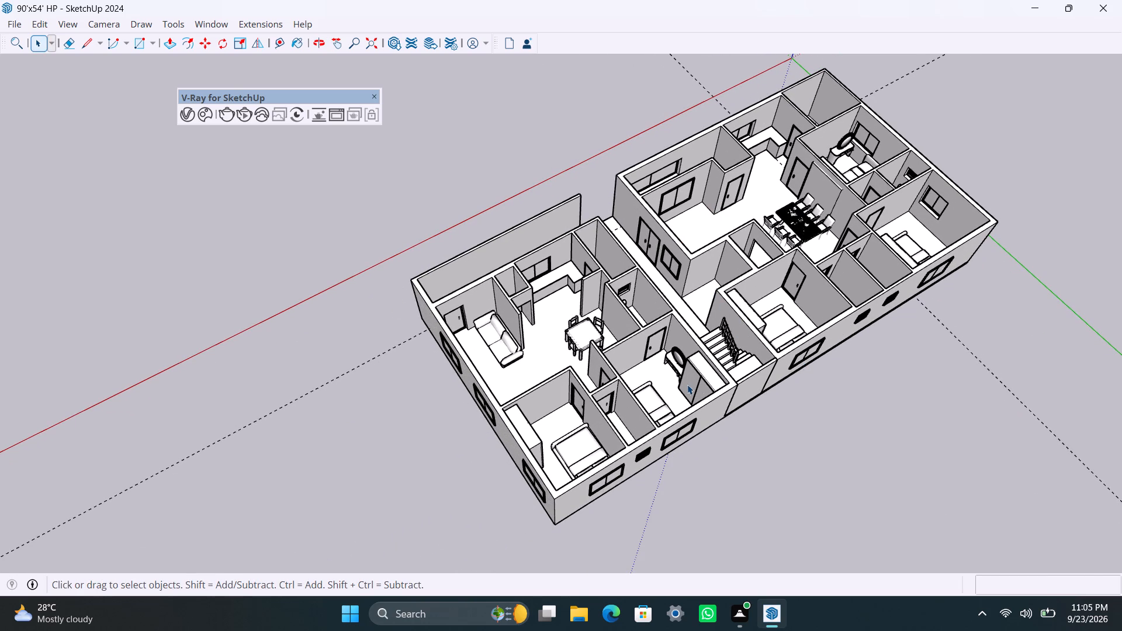
scroll(602, 412, "down", 5)
middle_click_drag(520, 401, 780, 389)
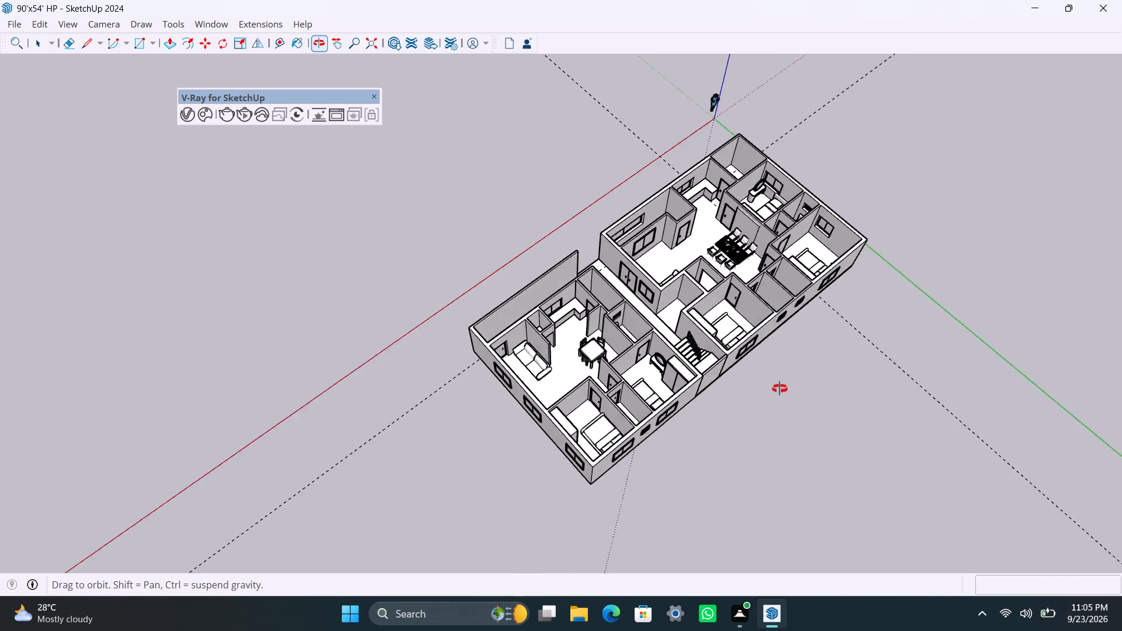
middle_click_drag(780, 389, 1121, 327)
scroll(465, 317, "up", 4)
middle_click_drag(455, 372, 777, 429)
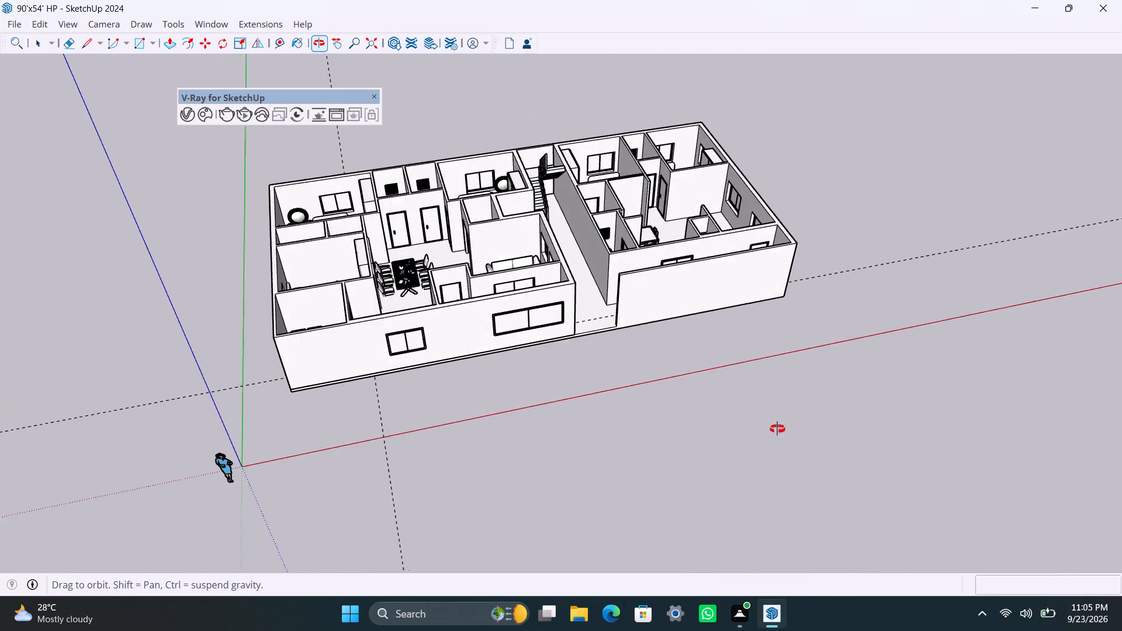
middle_click_drag(777, 429, 672, 575)
scroll(602, 438, "up", 3)
middle_click_drag(580, 473, 643, 508)
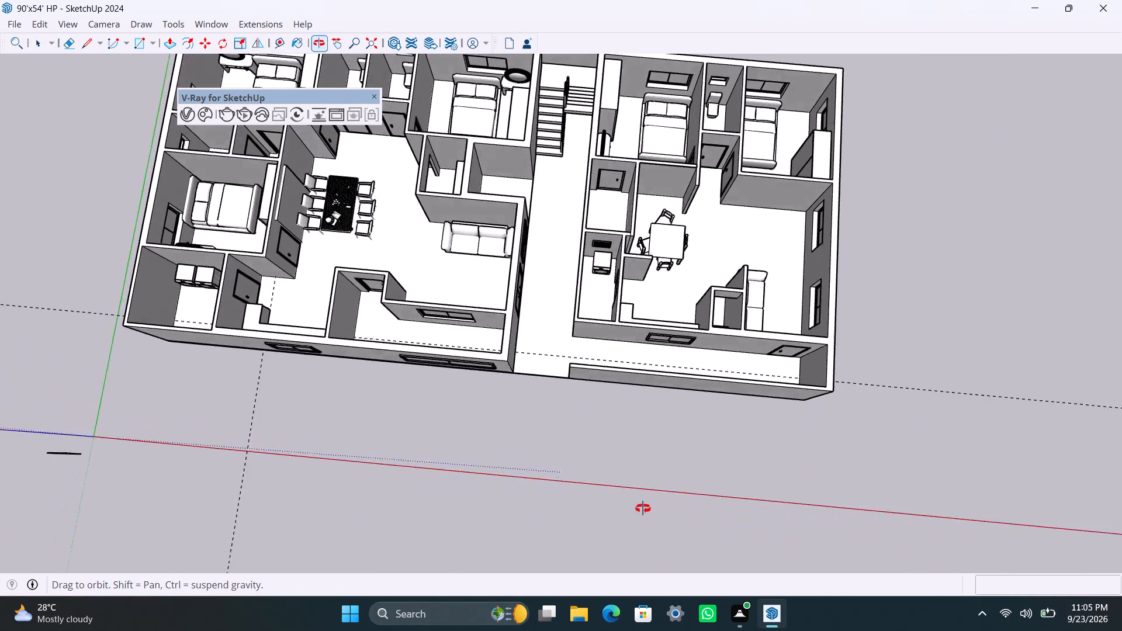
Save the floor plan model.
middle_click_drag(643, 508, 642, 508)
scroll(604, 393, "down", 2)
middle_click_drag(590, 398, 697, 528, "shift")
scroll(697, 532, "down", 1, "shift")
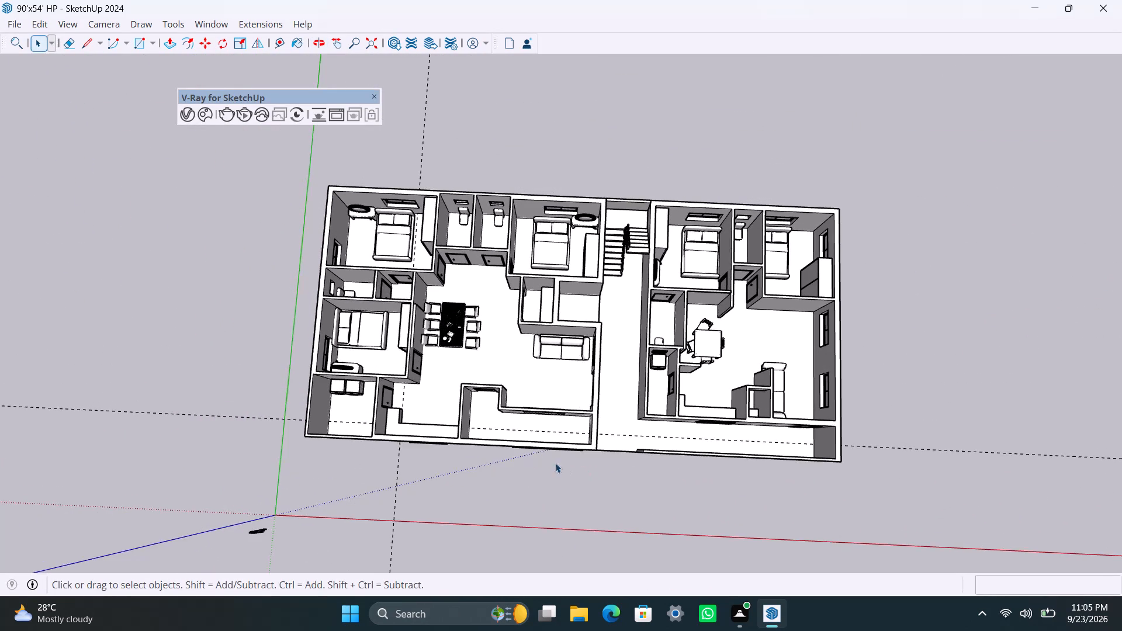
scroll(495, 418, "up", 2)
middle_click_drag(491, 400, 525, 437, "shift")
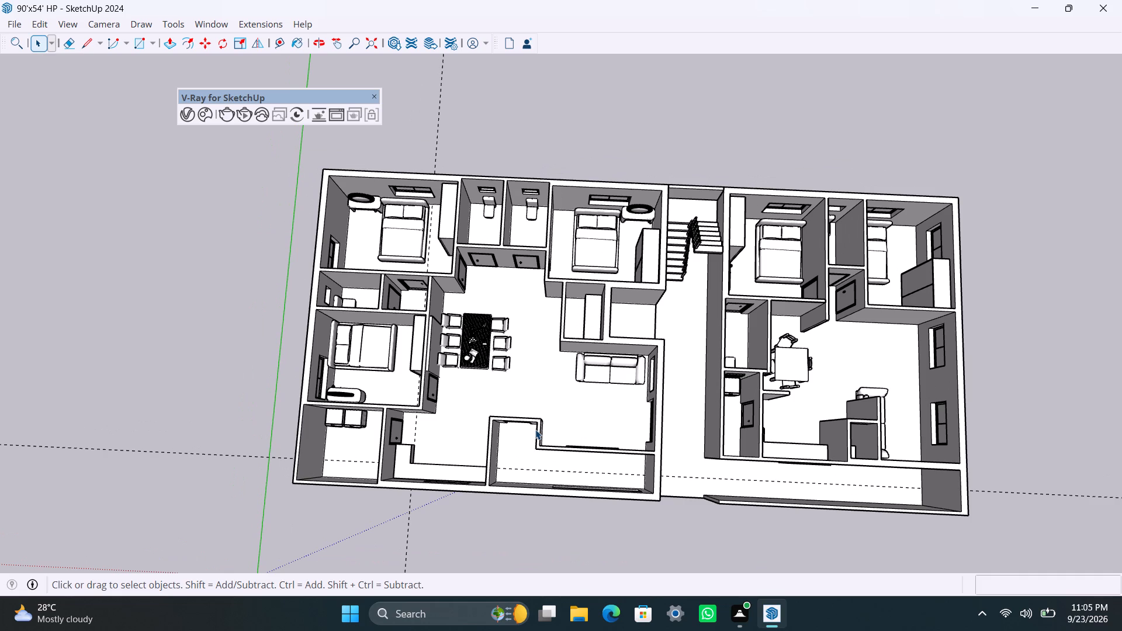
key("ctrl+s")
Search Chaos Cosmos for "grey wall paint", then download and import the Wall Paint Poised Taupe Matte material.
left_click(203, 111)
left_click_drag(133, 40, 49, 31)
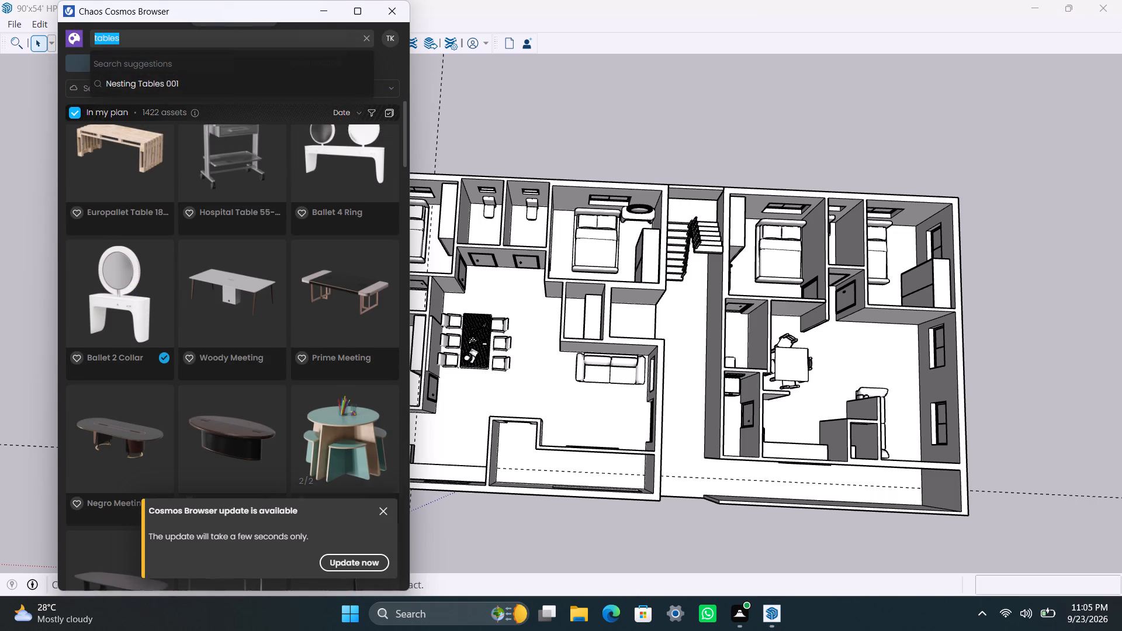
left_click_drag(49, 31, 47, 31)
key("BackSpace")
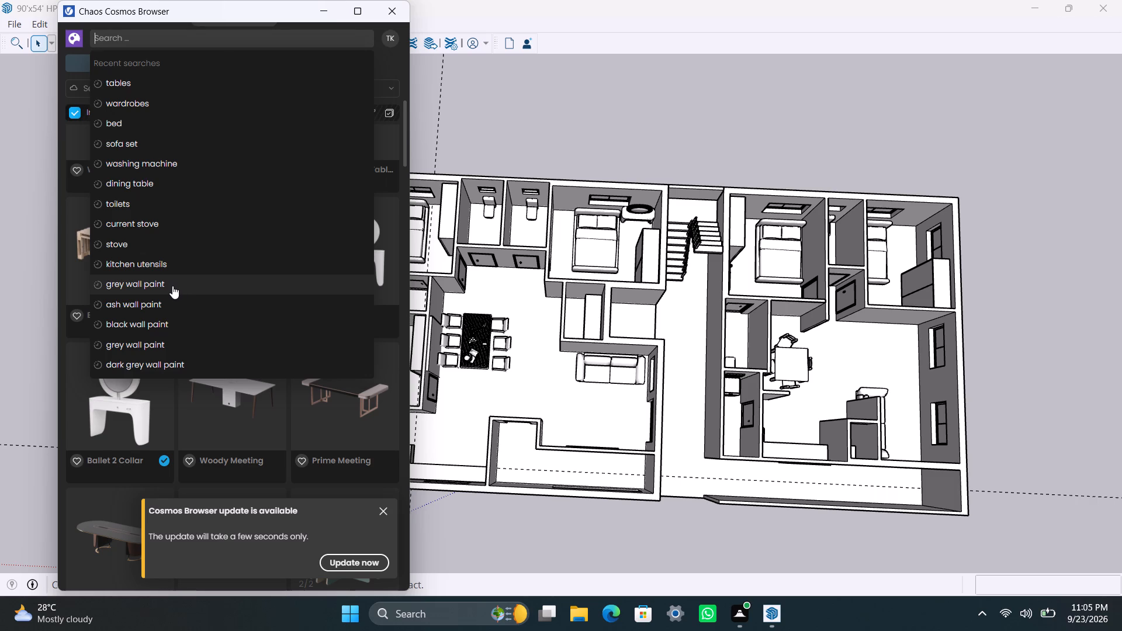
left_click(171, 286)
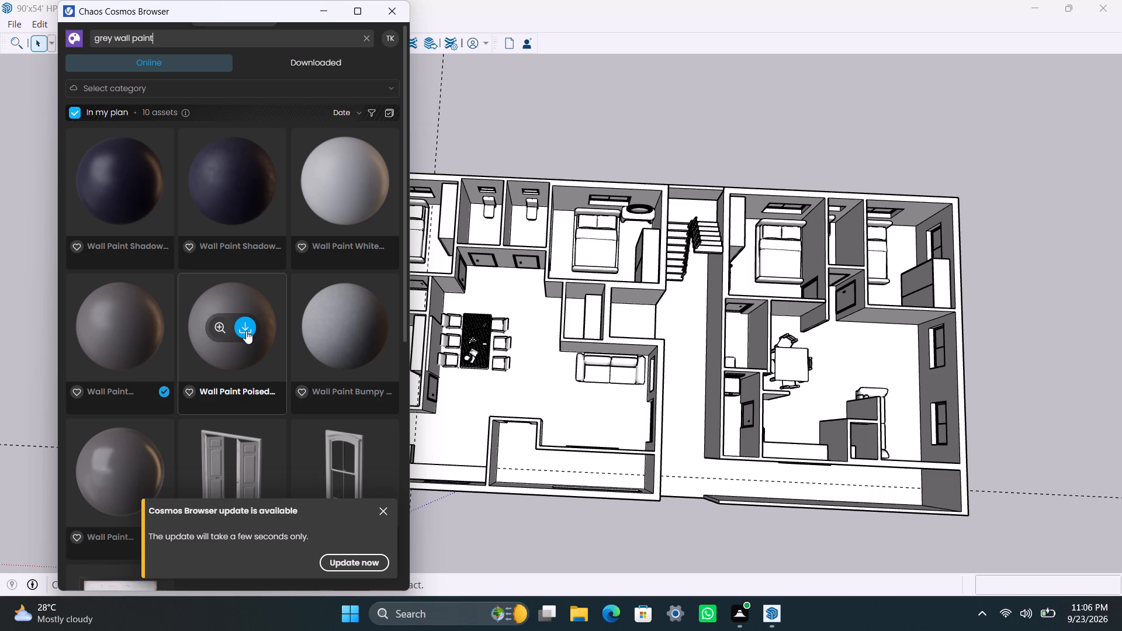
left_click(246, 331)
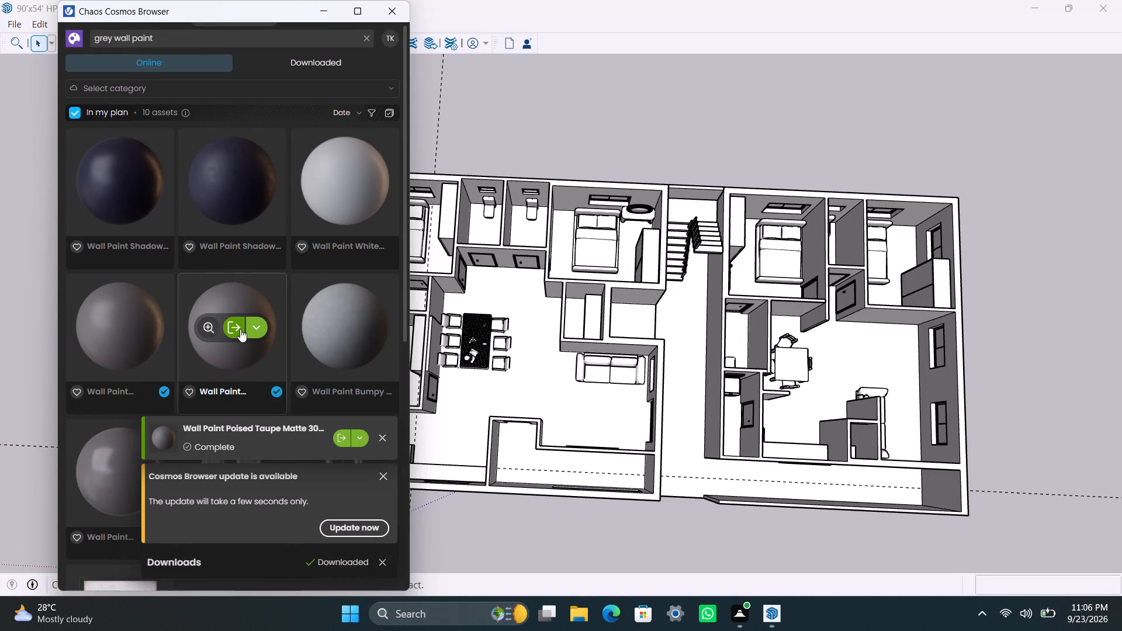
left_click(240, 328)
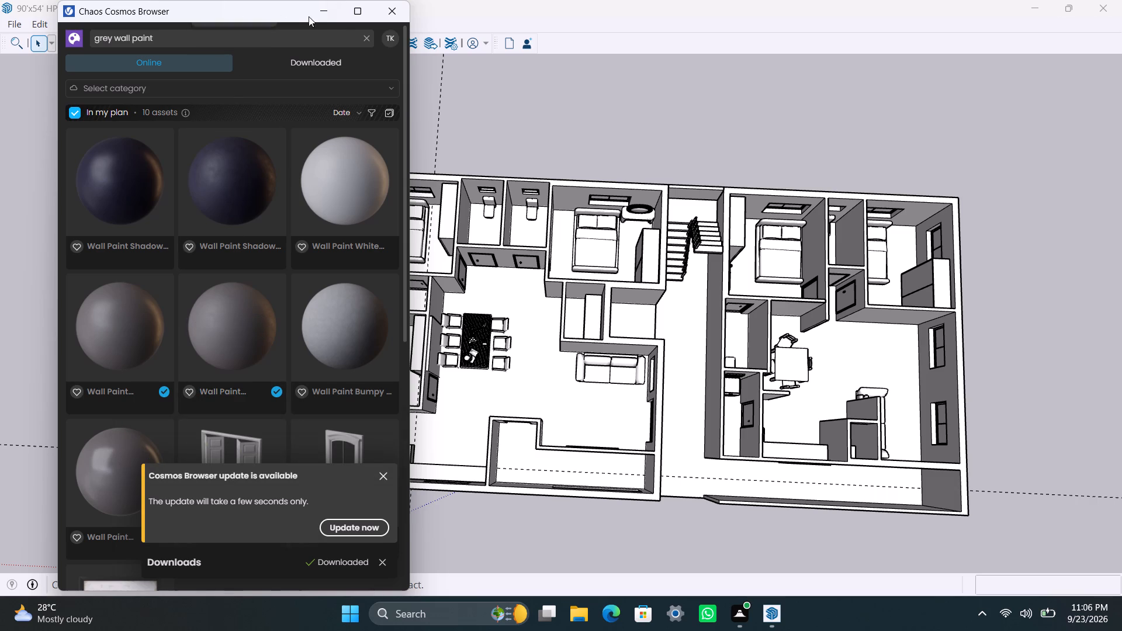
Import the already downloaded dark blue-grey metal material beside Nickel Clean 001 from the Metal materials category.
left_click(120, 92)
left_click(120, 137)
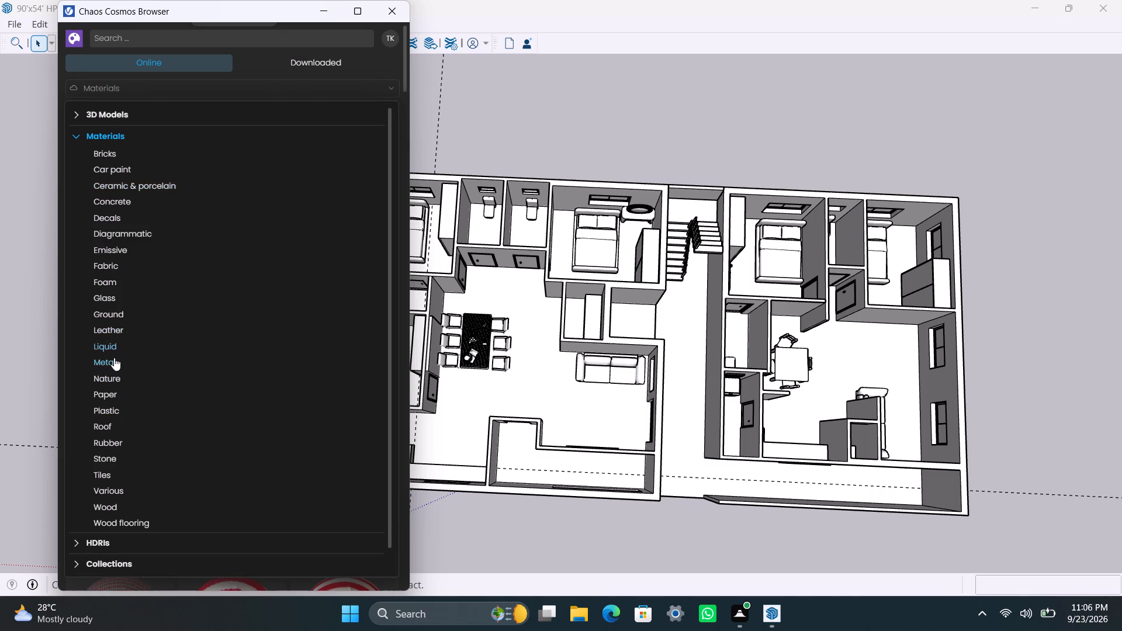
left_click(114, 360)
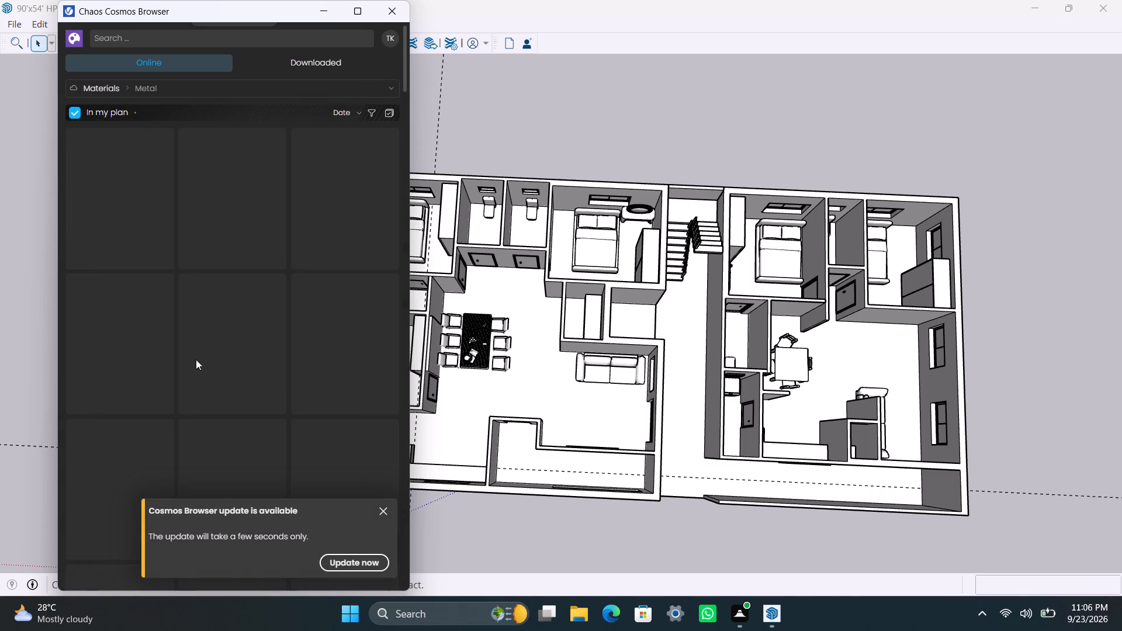
scroll(209, 380, "down", 5)
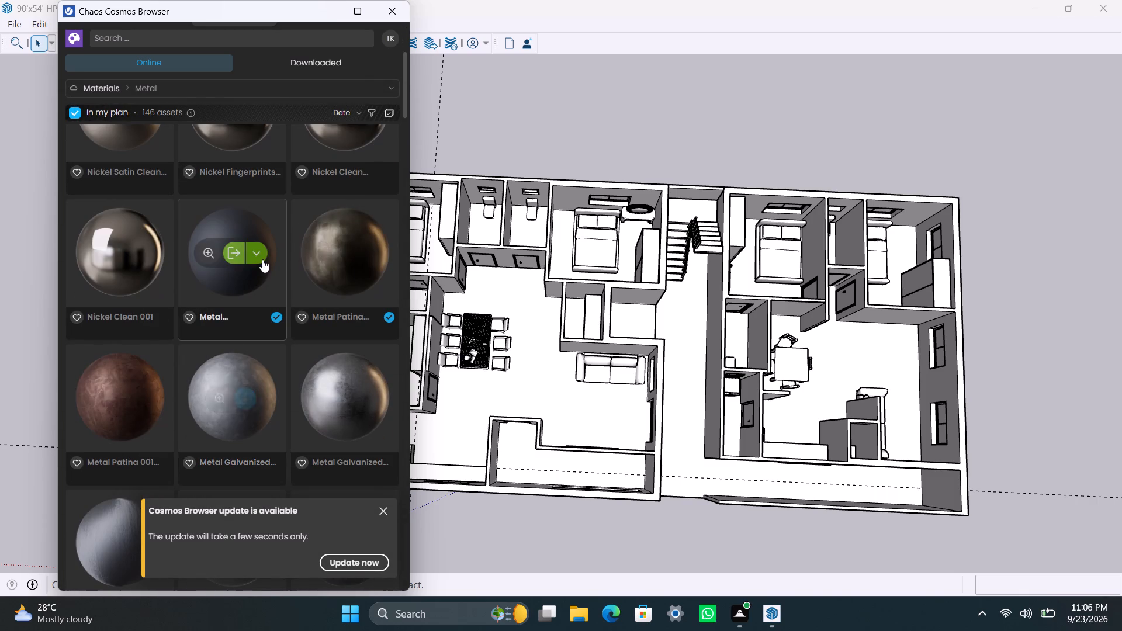
left_click(236, 255)
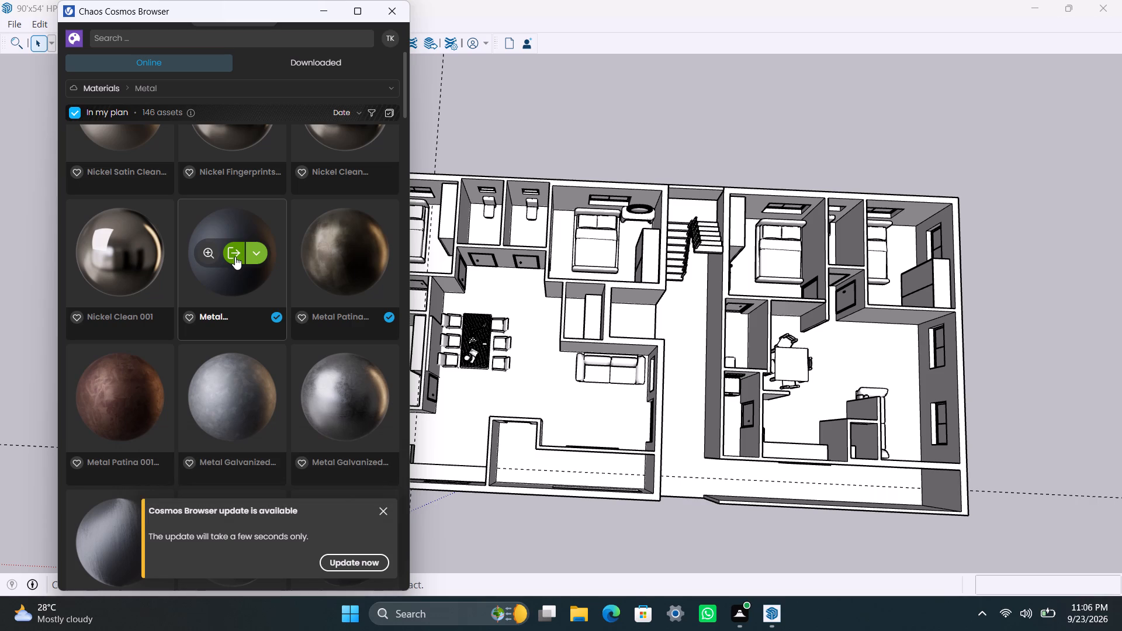
Import the Glass Smoked Distorted 001 material from the Glass category, dismissing the browser update notice.
left_click(154, 85)
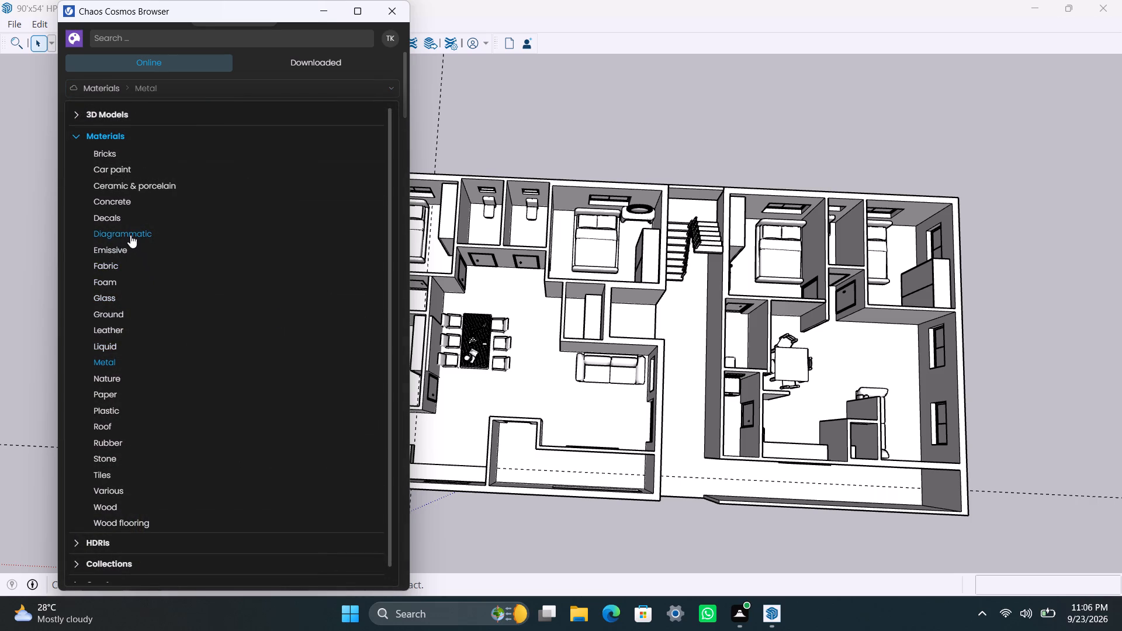
left_click(118, 301)
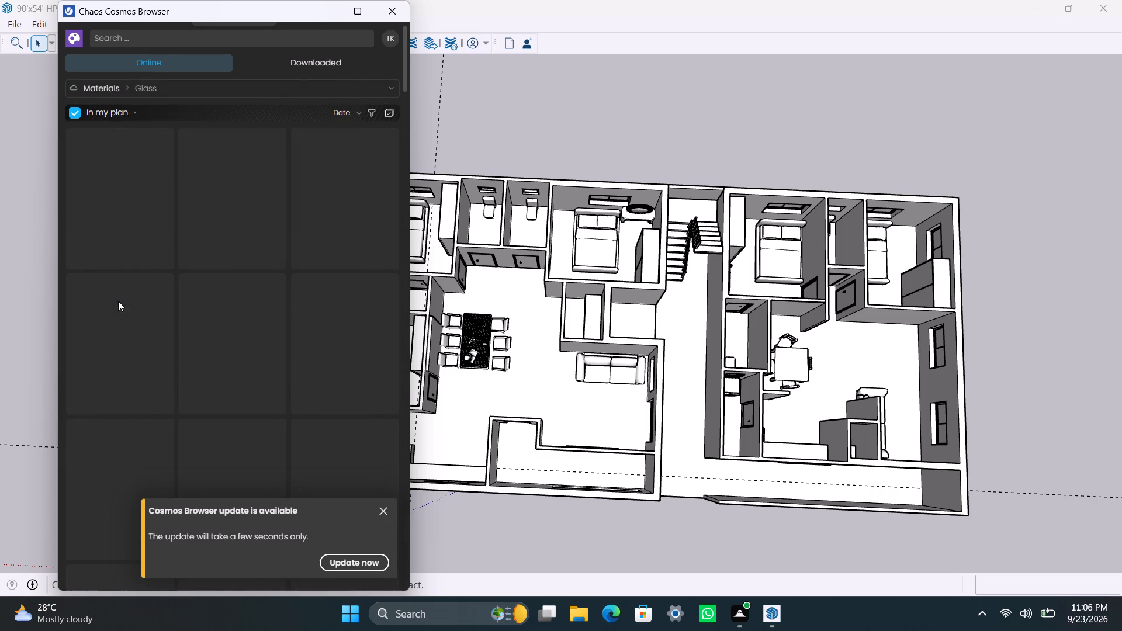
scroll(254, 356, "down", 5)
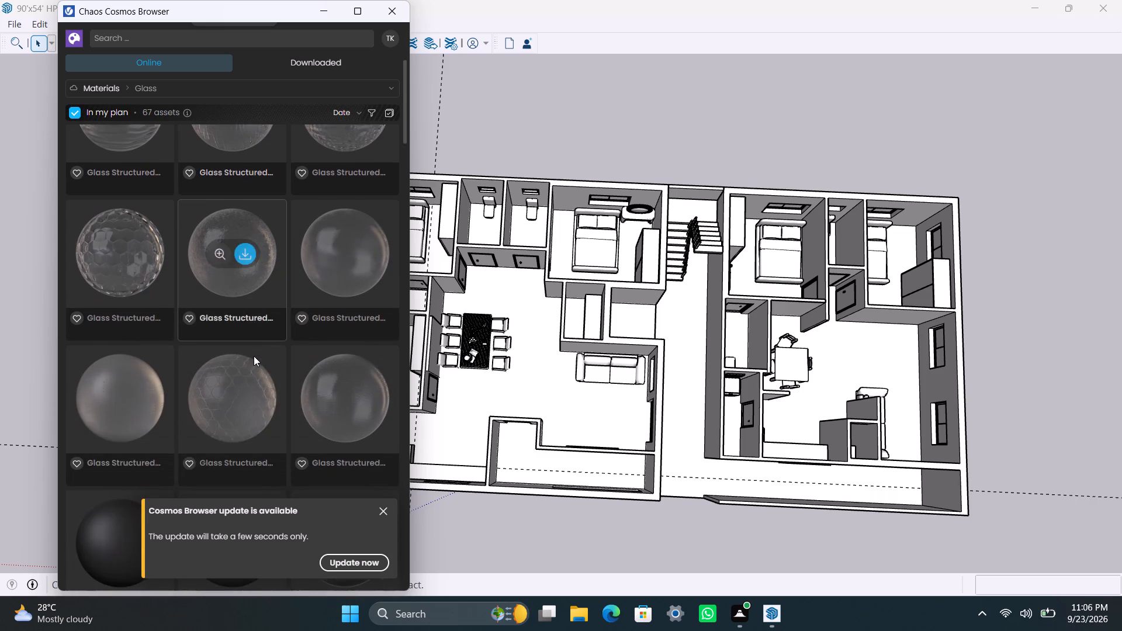
scroll(254, 356, "down", 1)
left_click(354, 329)
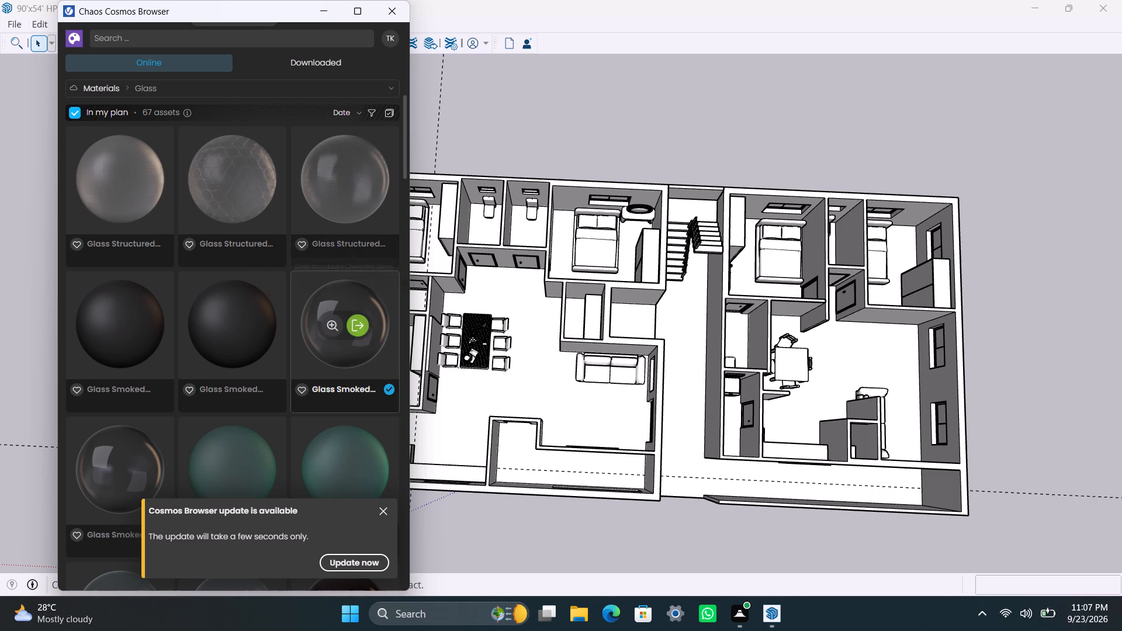
left_click(380, 509)
left_click(363, 330)
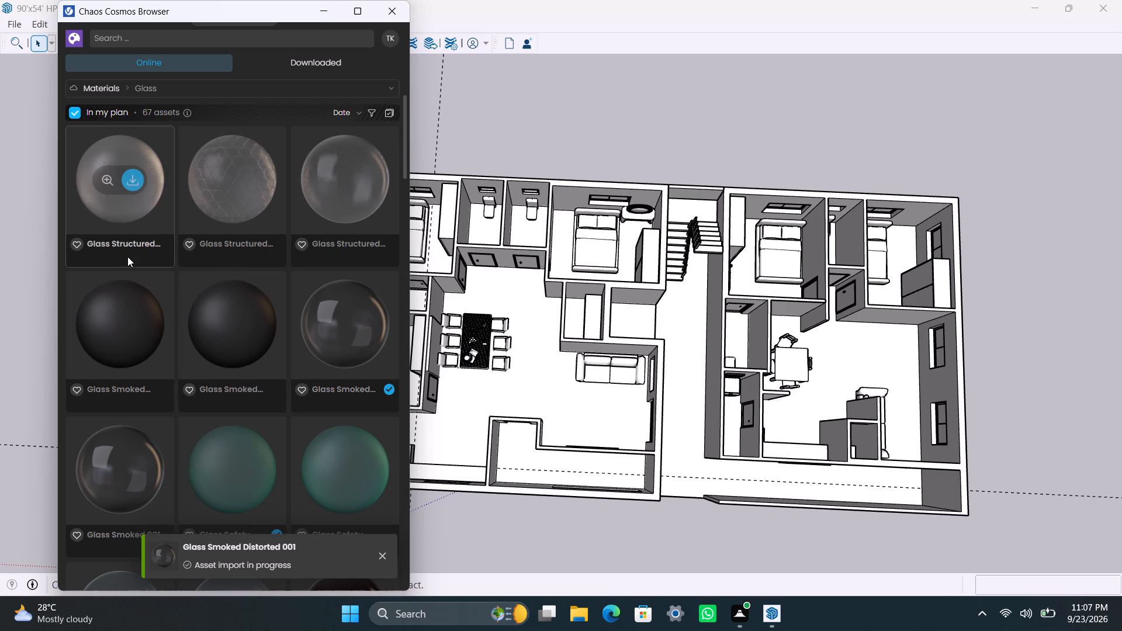
Look through the Stone materials category, examining the Venetian plaster, stucco and stone finishes.
left_click(217, 86)
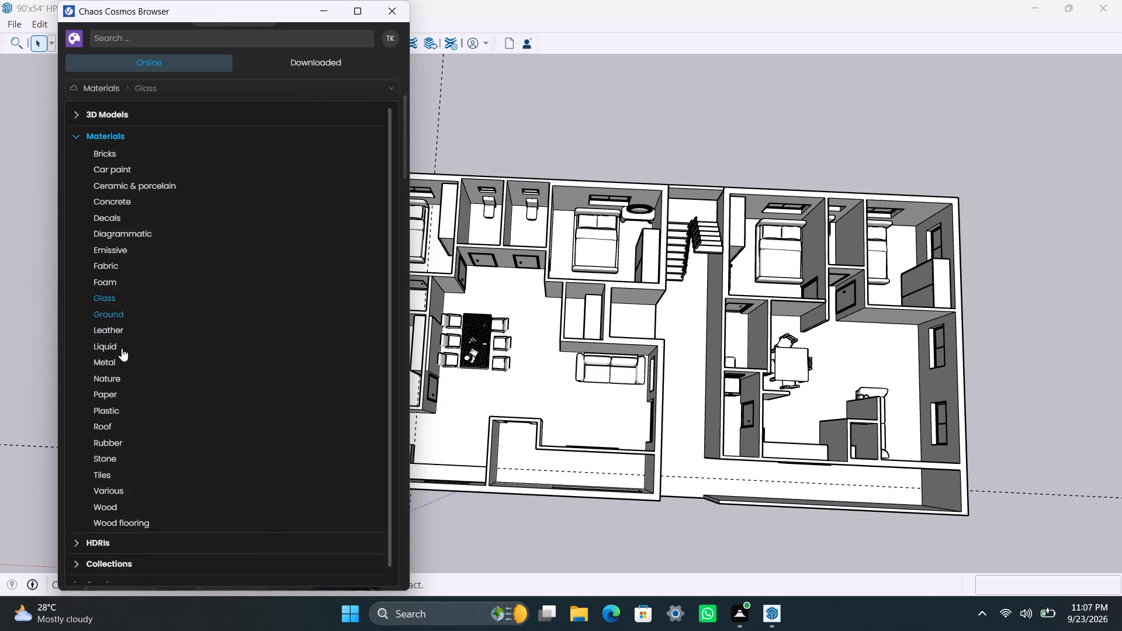
left_click(113, 456)
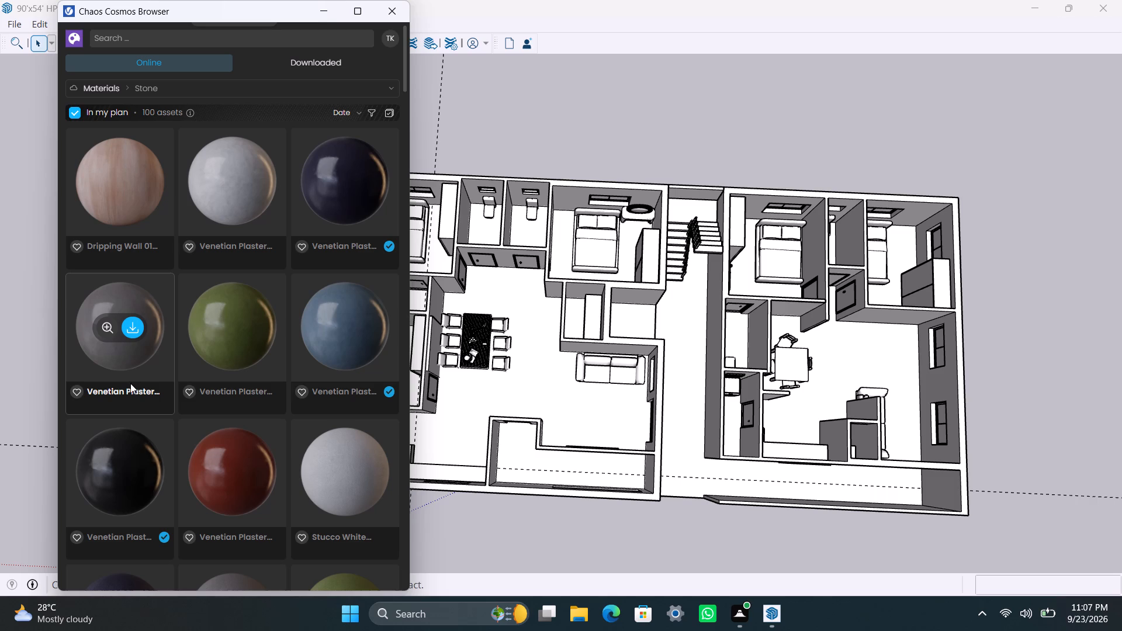
scroll(131, 389, "down", 2)
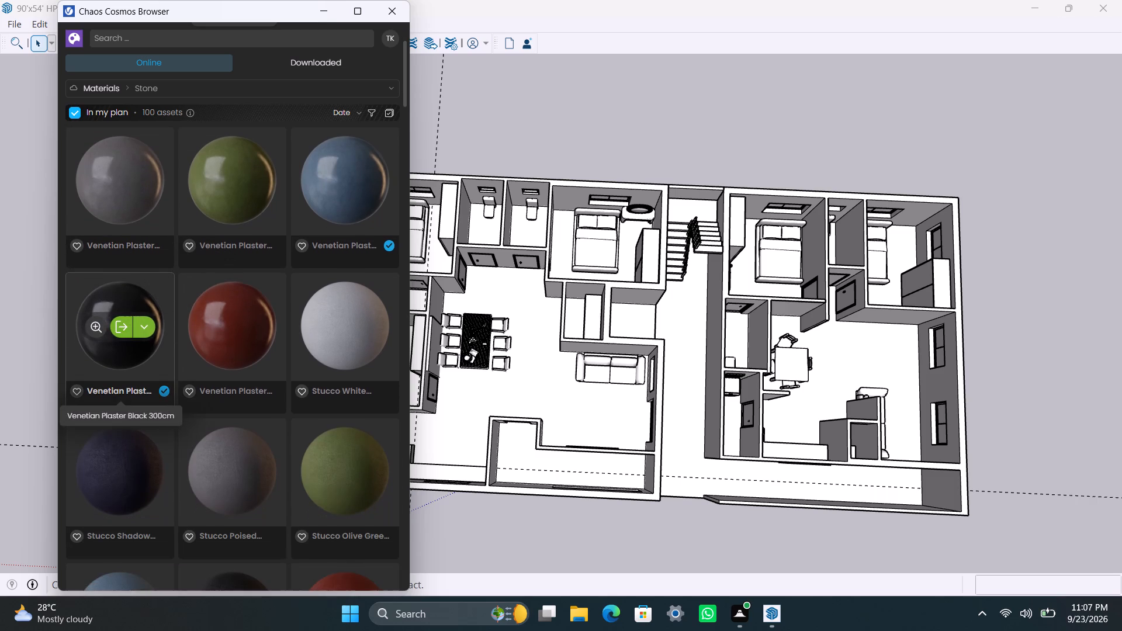
scroll(131, 390, "down", 7)
scroll(196, 417, "up", 5)
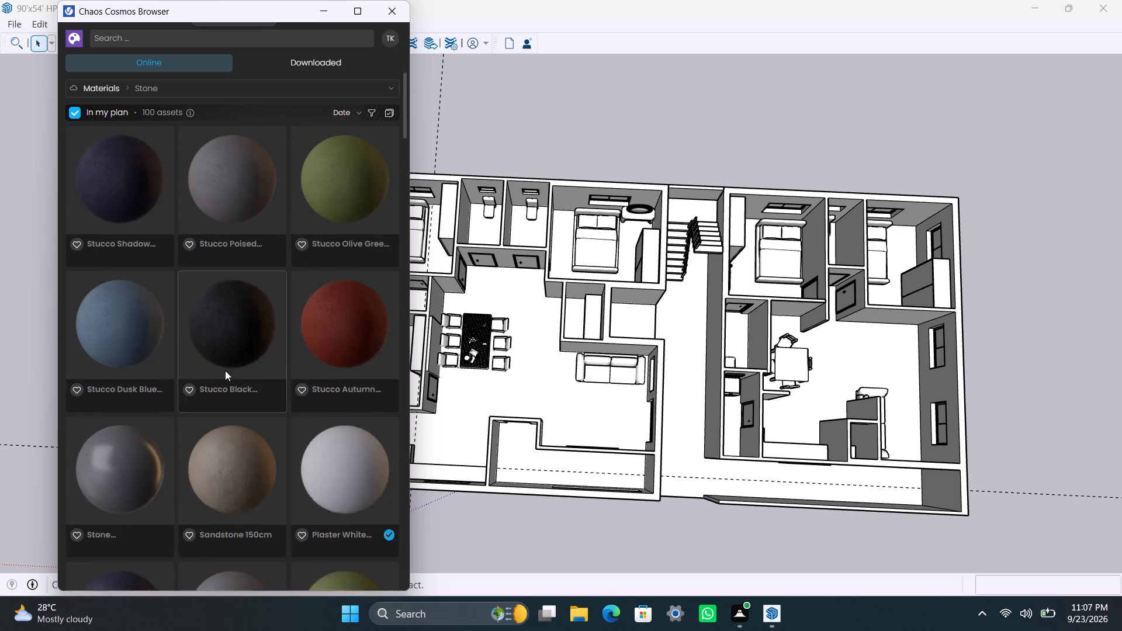
scroll(225, 370, "up", 9)
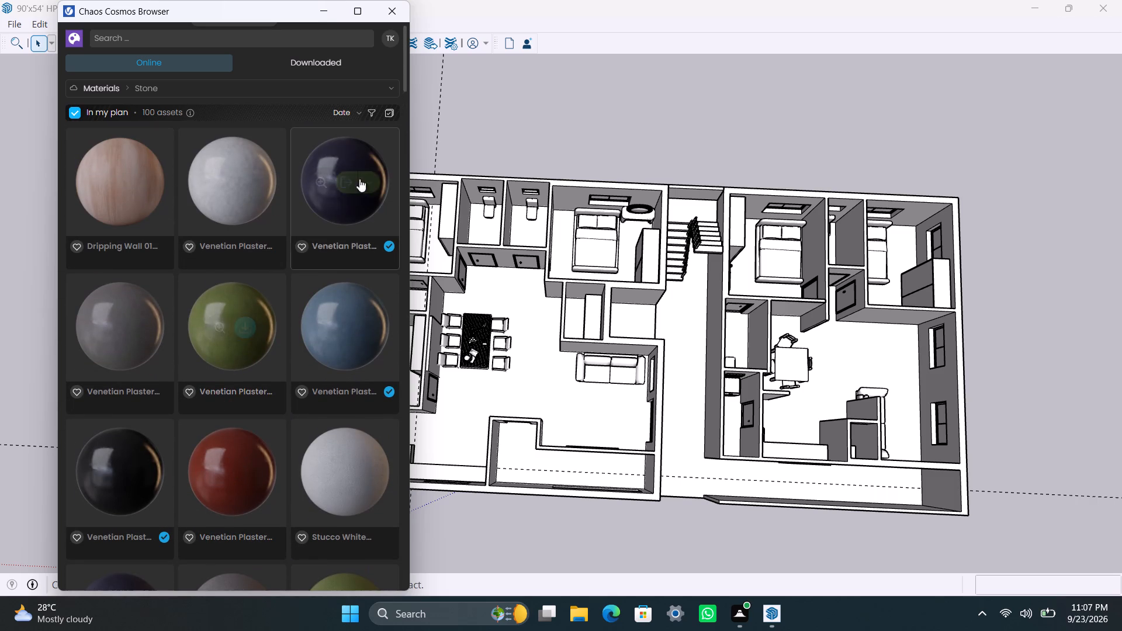
scroll(268, 402, "up", 2)
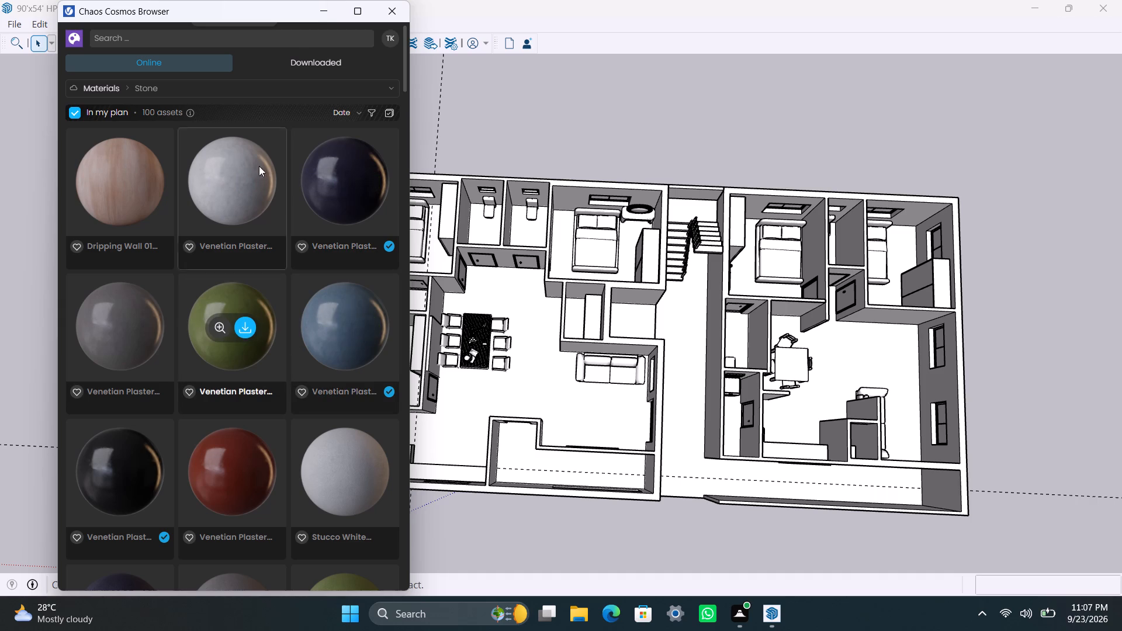
Look through the Leather materials category, examining the available colours and grains.
left_click(290, 80)
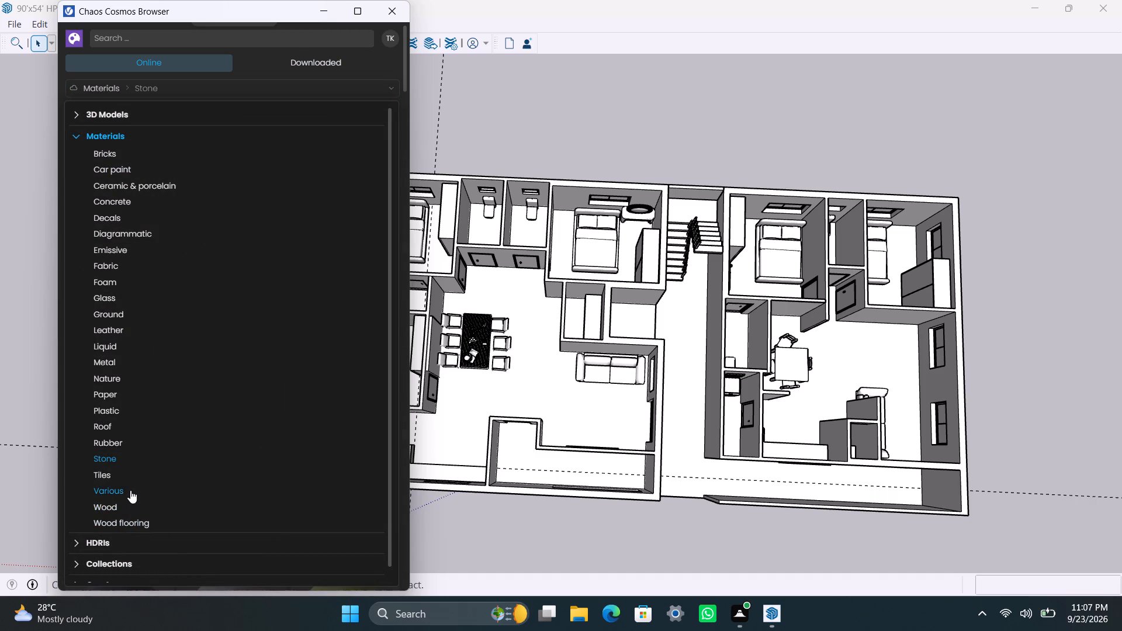
scroll(130, 490, "down", 4)
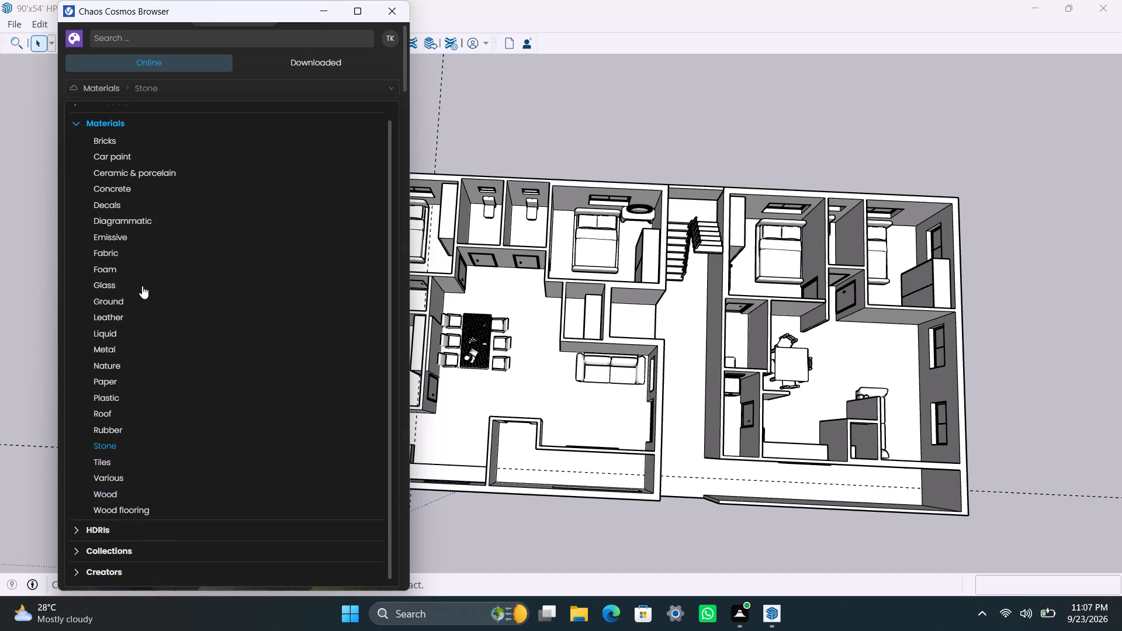
left_click(121, 312)
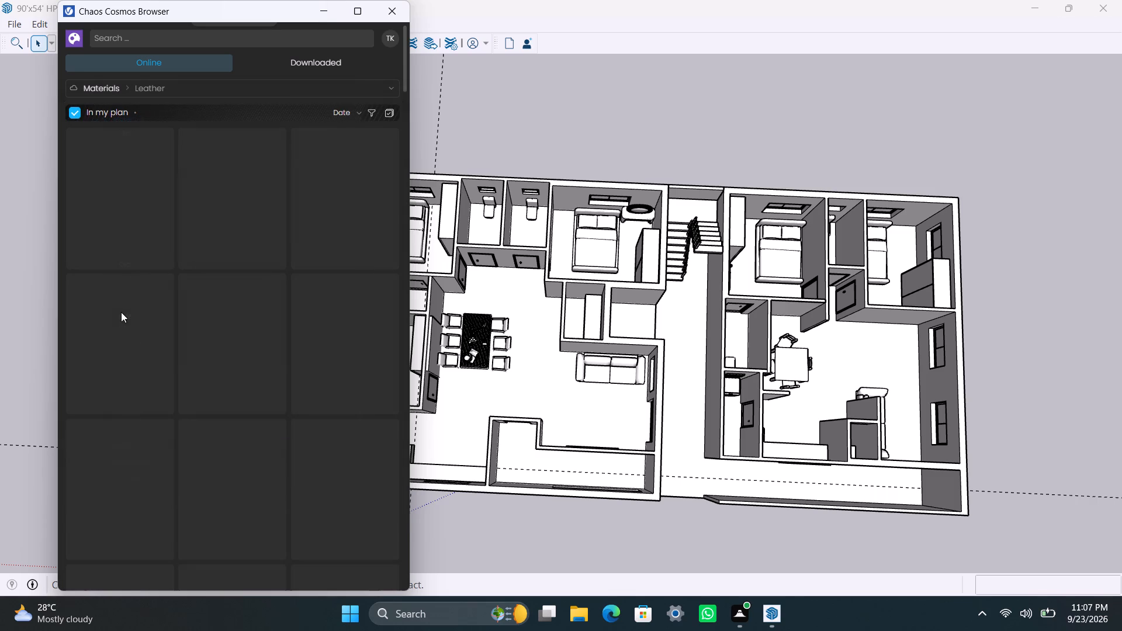
scroll(276, 387, "down", 1)
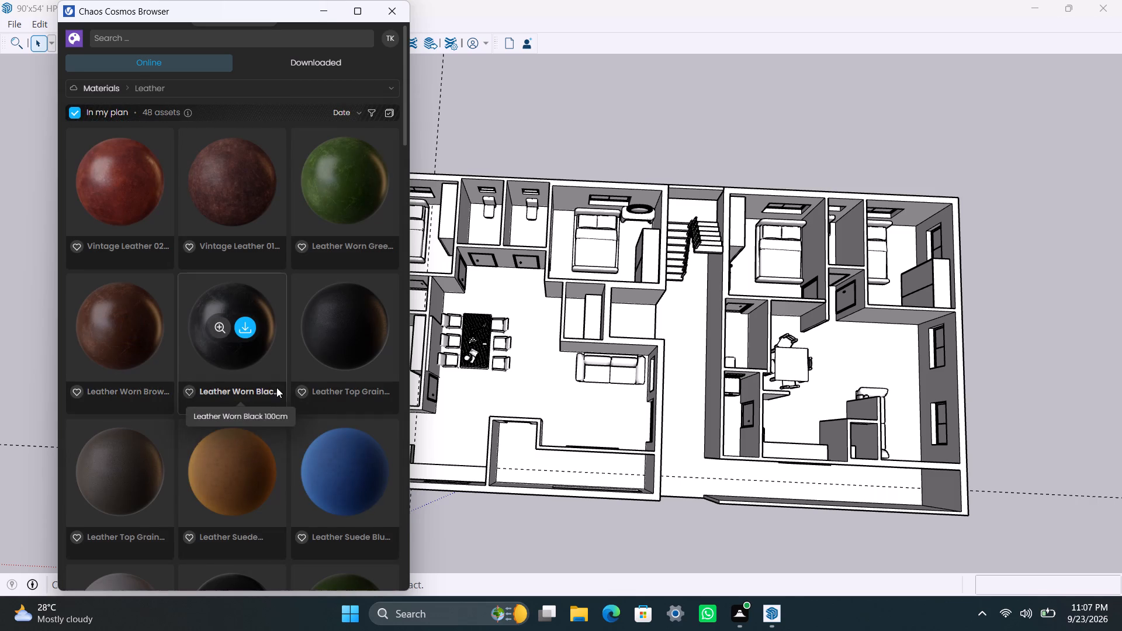
scroll(276, 387, "down", 11)
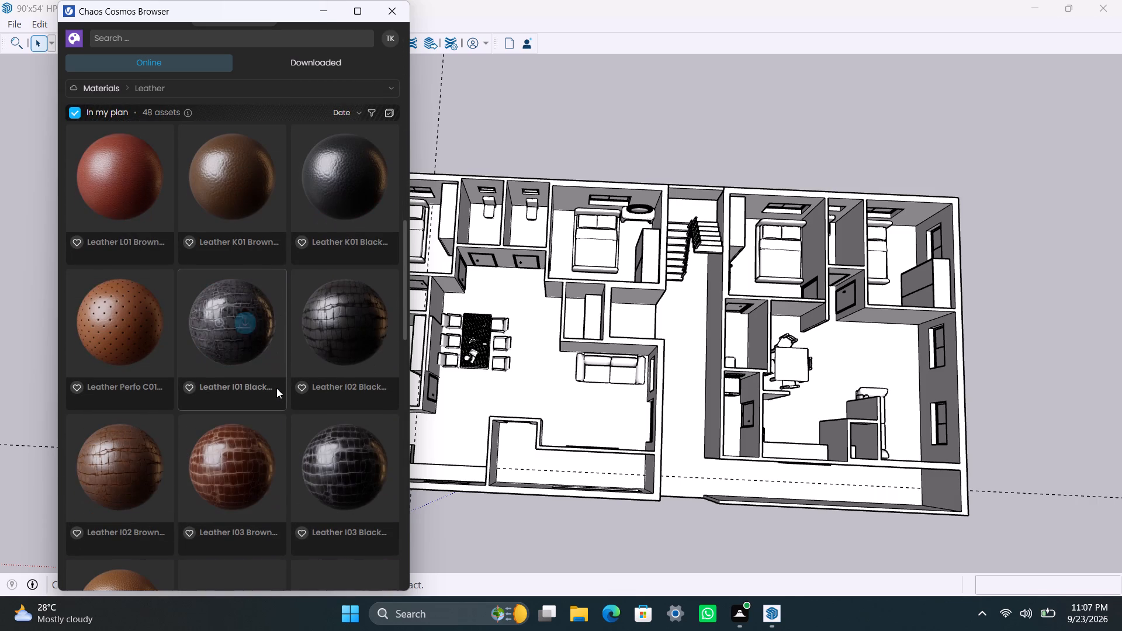
scroll(276, 388, "up", 5)
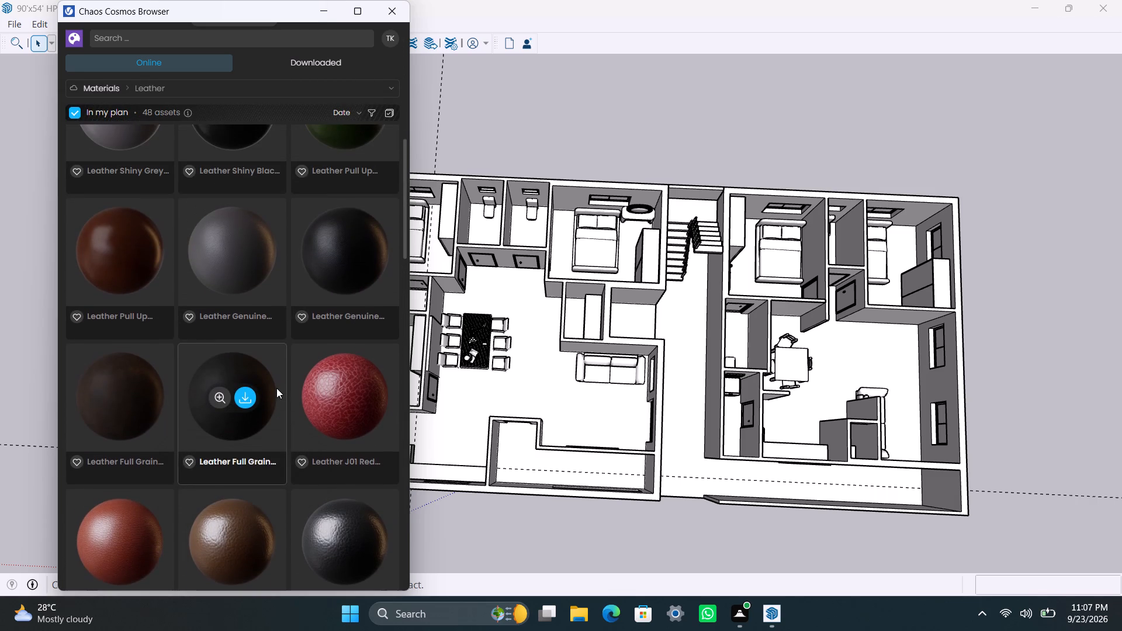
scroll(276, 388, "down", 11)
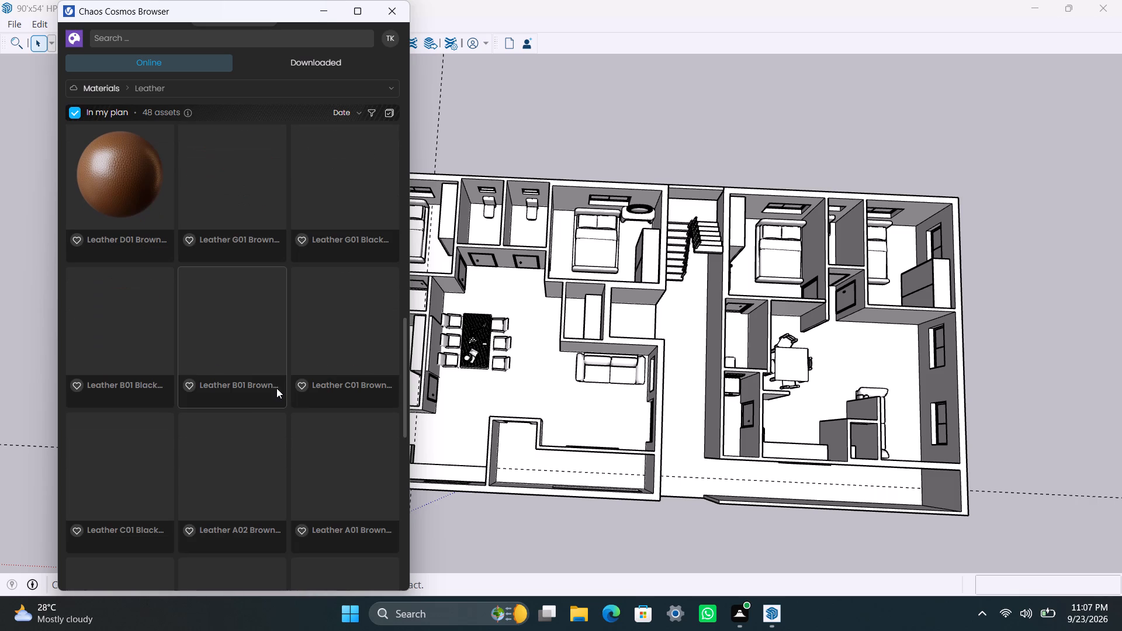
scroll(275, 386, "down", 2)
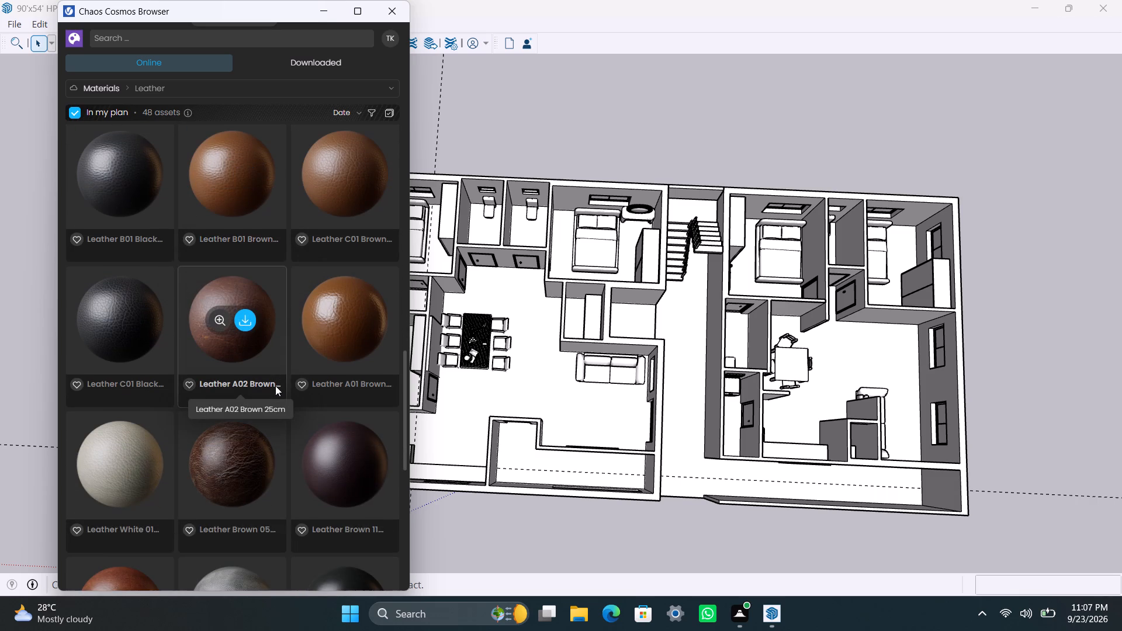
scroll(275, 385, "down", 4)
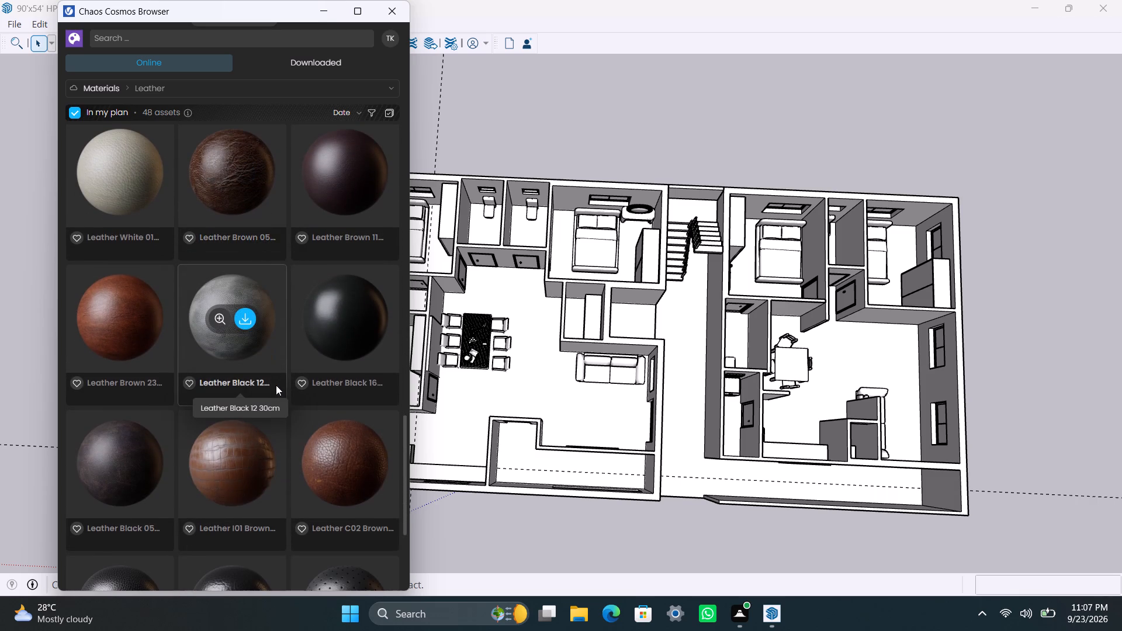
scroll(276, 385, "down", 6)
scroll(284, 242, "up", 2)
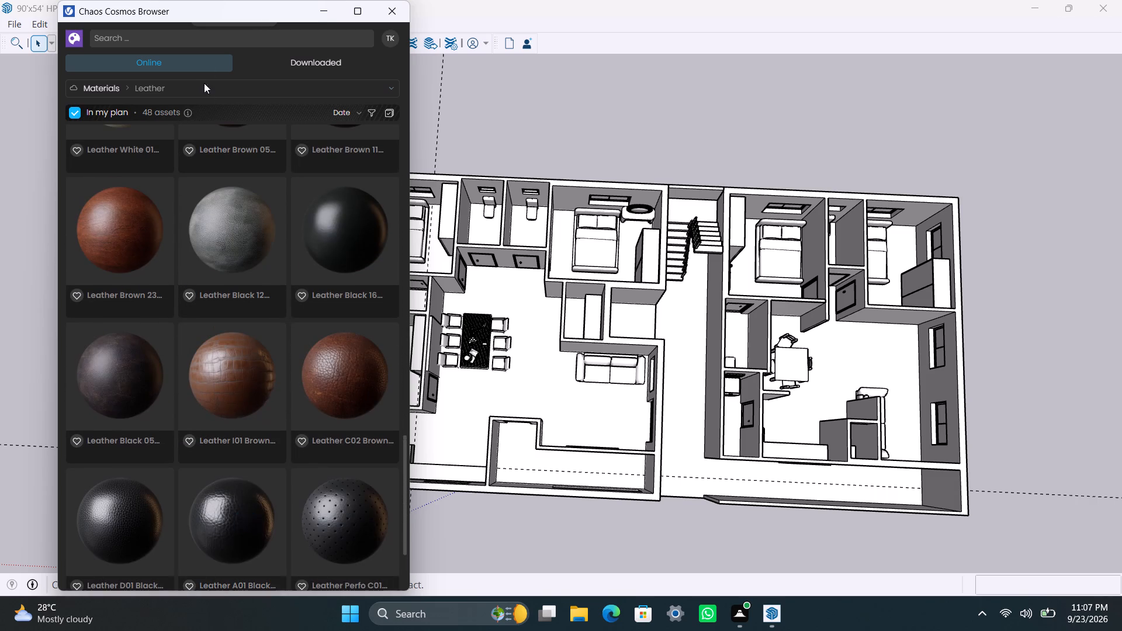
Look through the Foam, Decals and Diagrammatic materials categories, examining the available finishes.
left_click(202, 89)
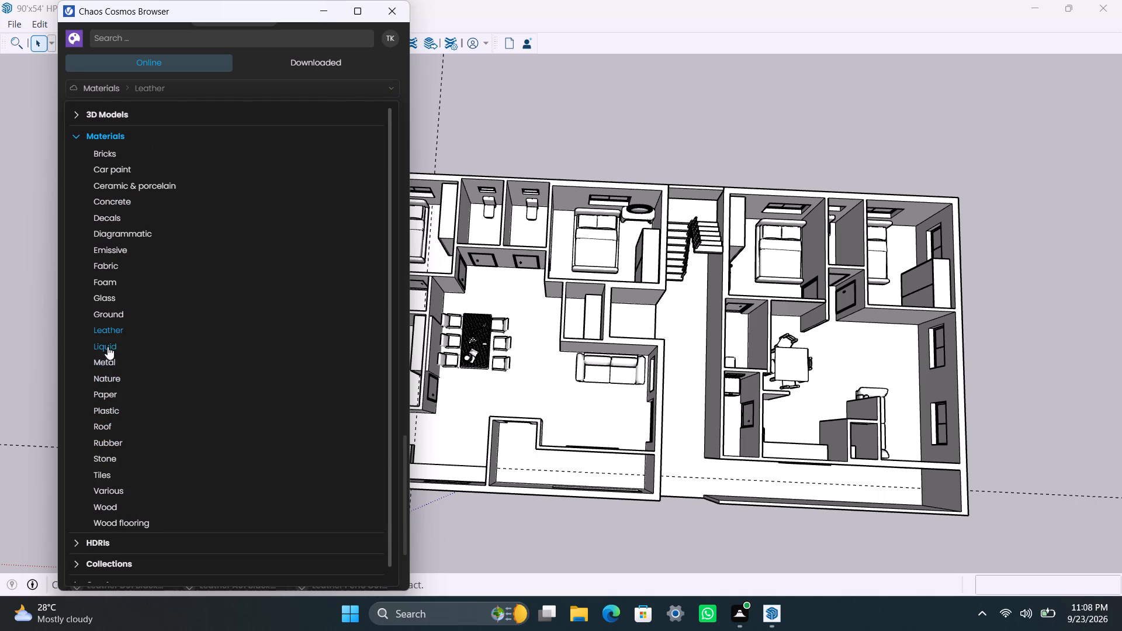
left_click(116, 276)
scroll(238, 316, "down", 6)
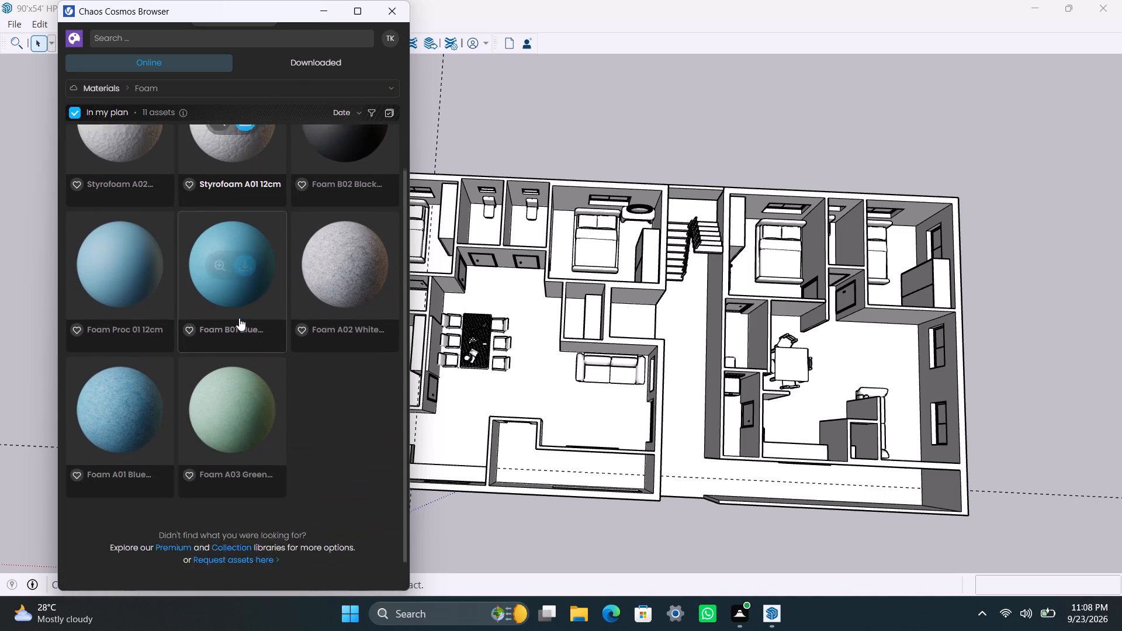
scroll(249, 299, "up", 7)
scroll(288, 384, "down", 3)
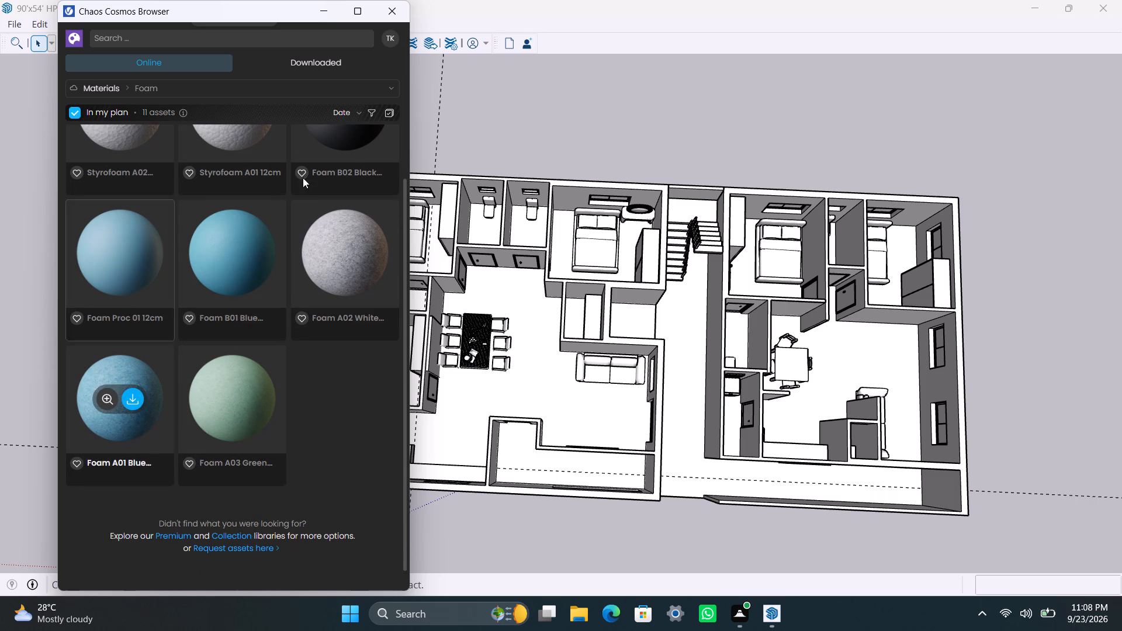
left_click(304, 86)
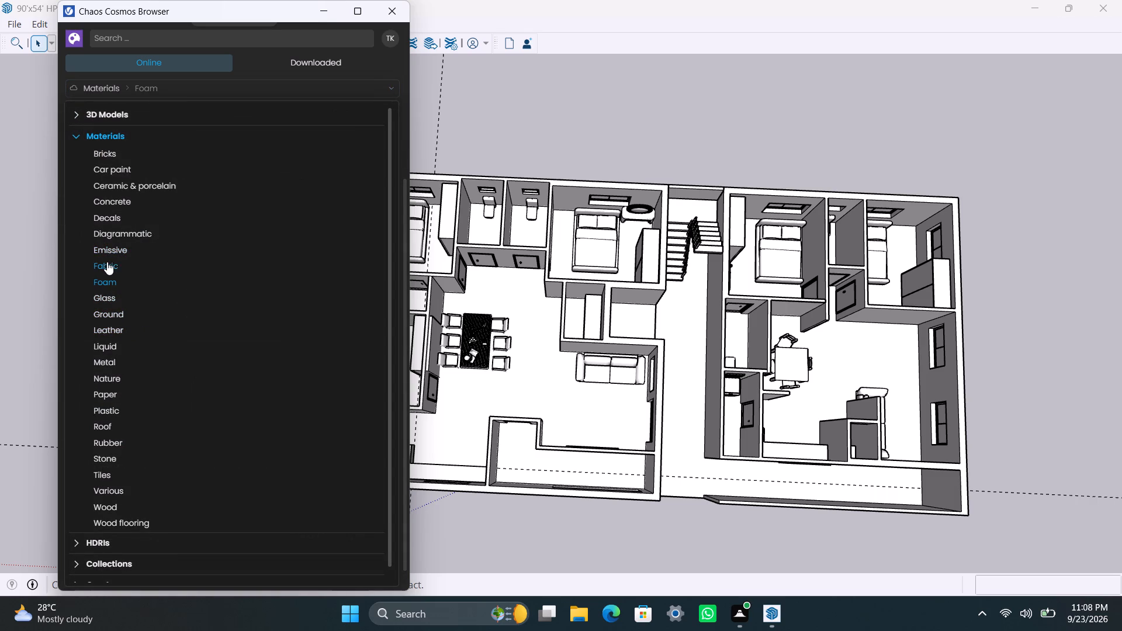
left_click(119, 217)
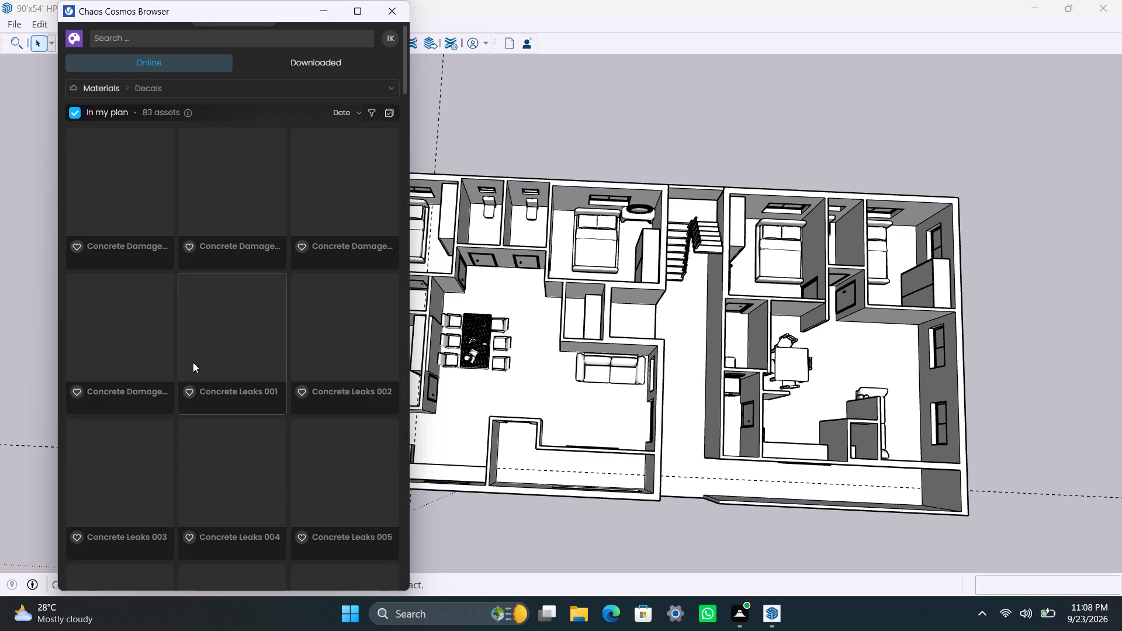
left_click(351, 92)
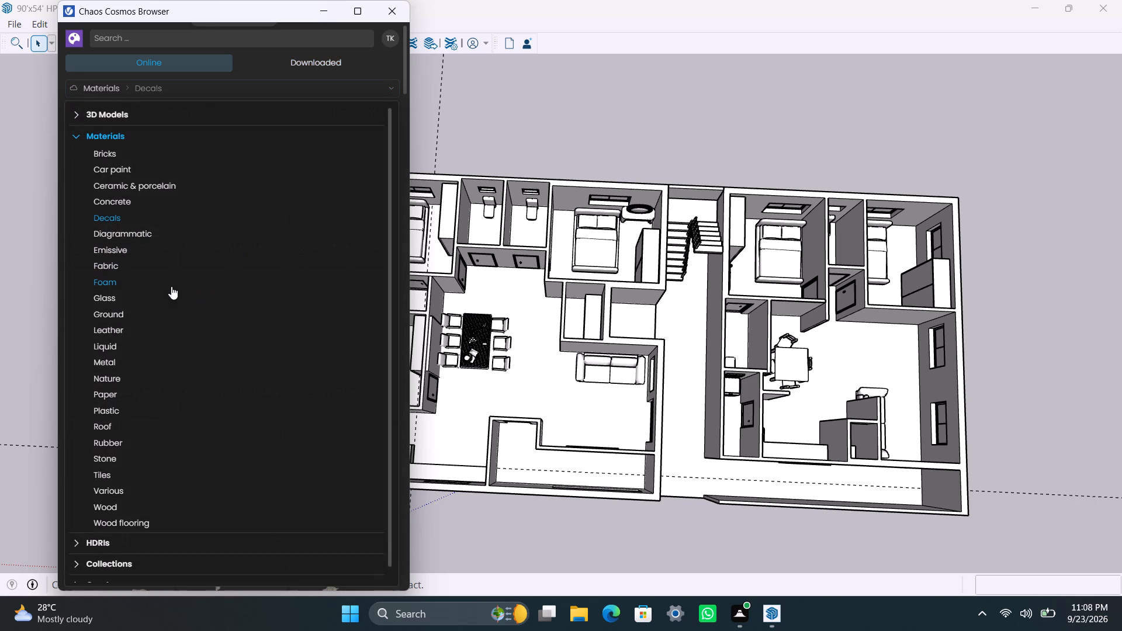
left_click(119, 237)
scroll(209, 335, "down", 2)
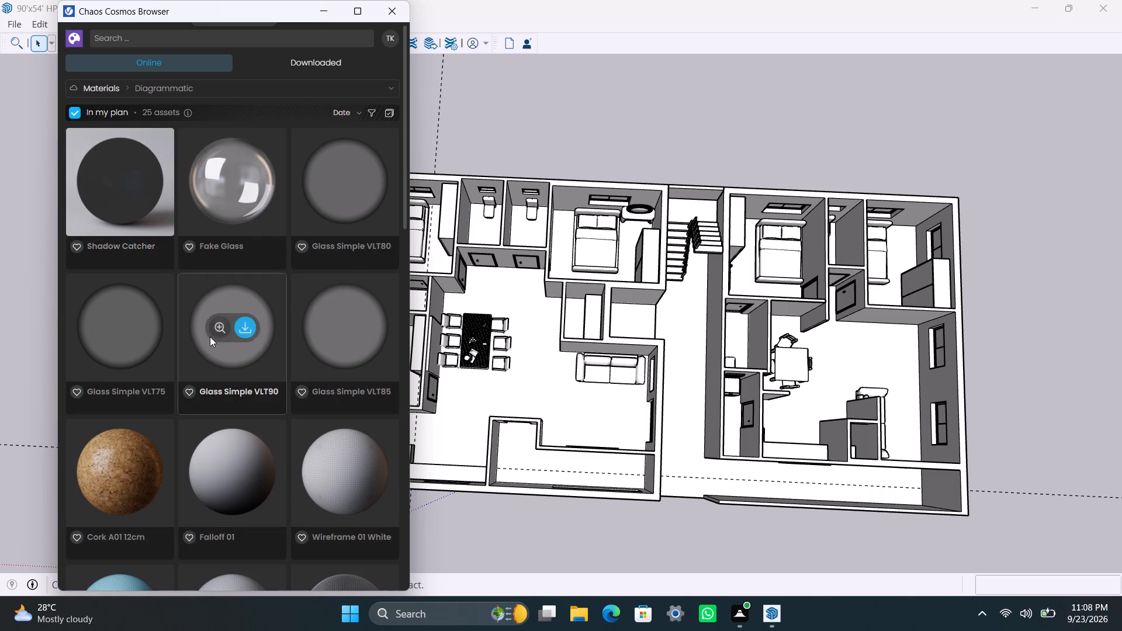
scroll(210, 337, "down", 10)
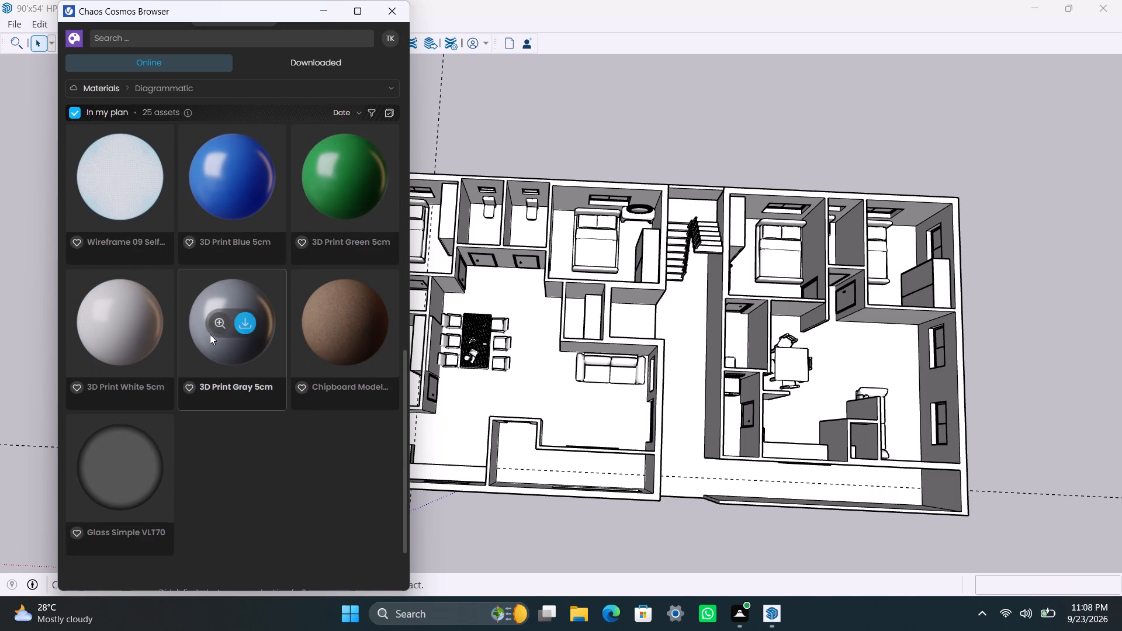
scroll(345, 276, "up", 7)
Import the already downloaded Granite Black Pearl 150cm material from the Stone materials category.
left_click(304, 93)
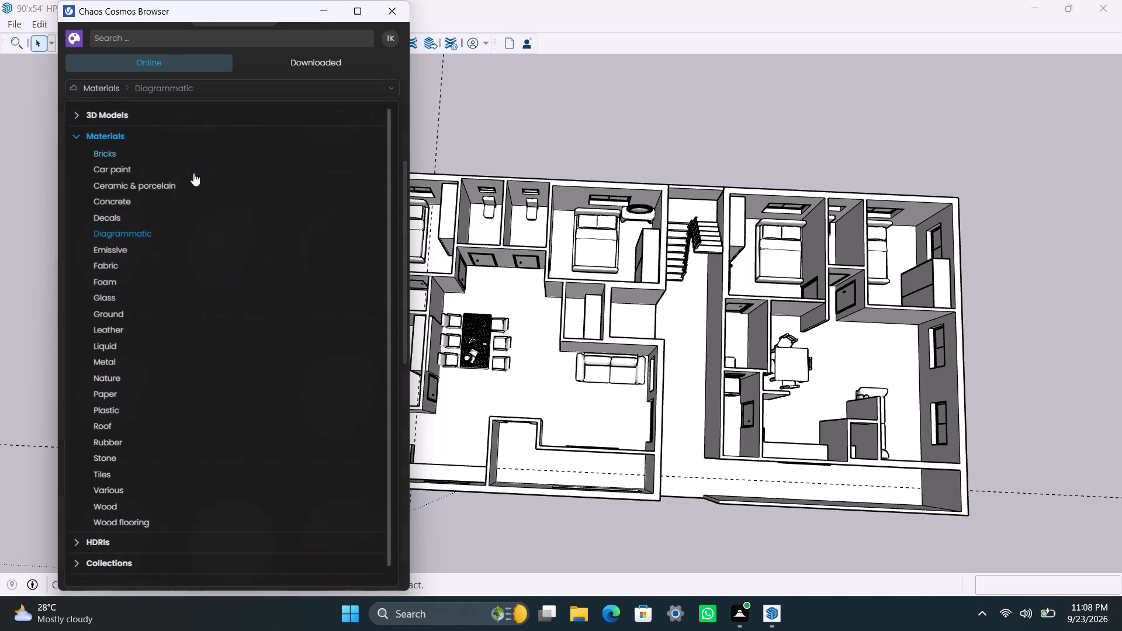
left_click(117, 455)
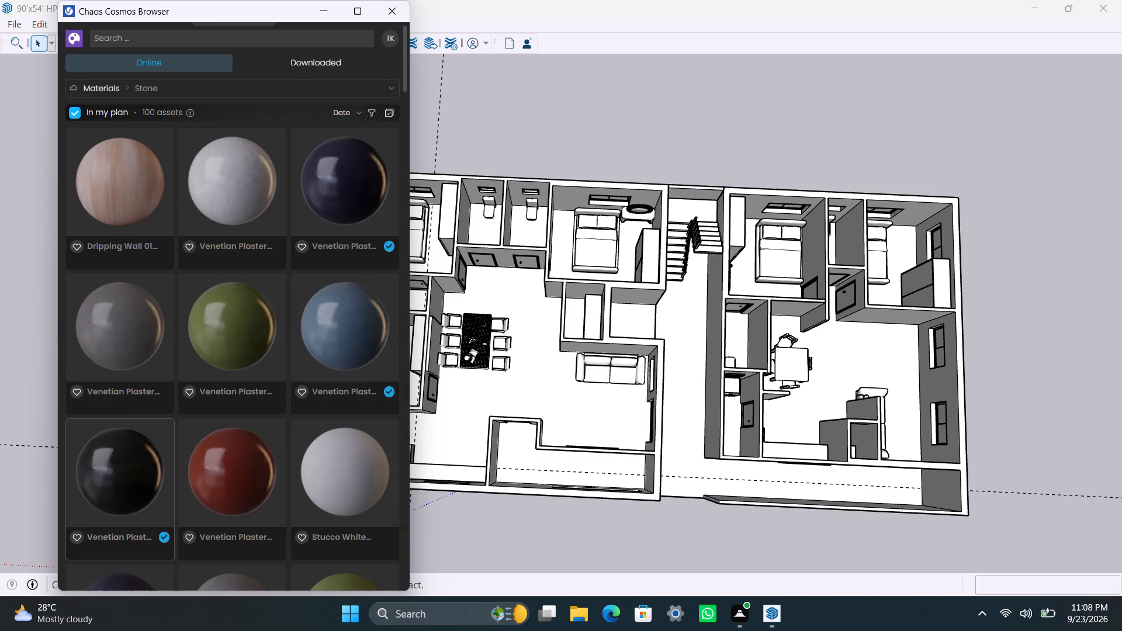
scroll(164, 453, "down", 5)
scroll(213, 460, "down", 5)
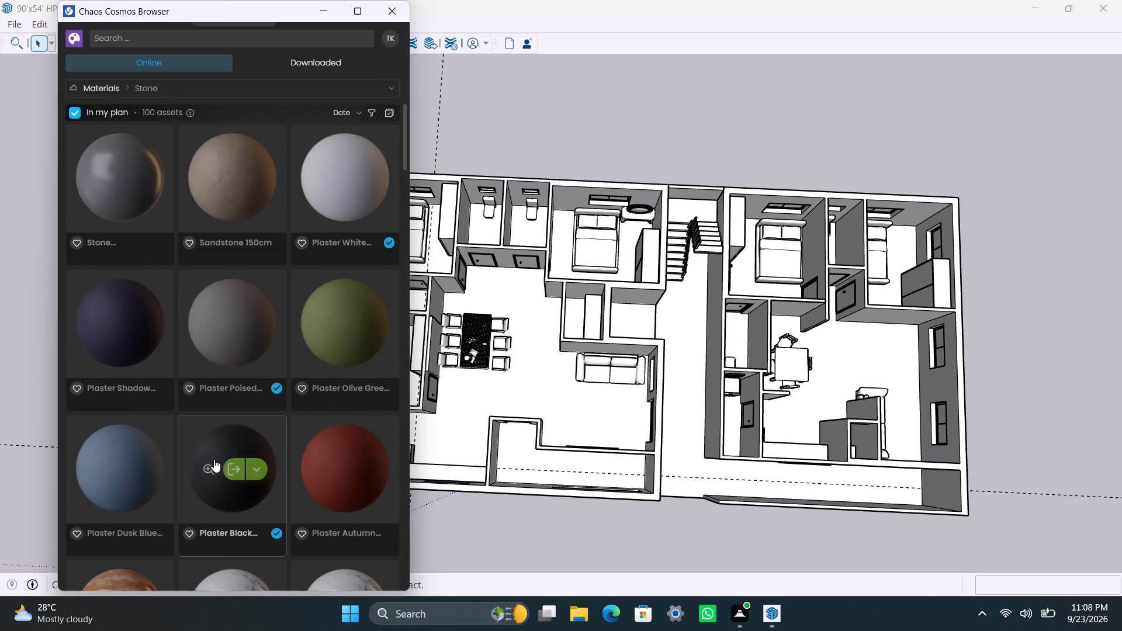
scroll(214, 459, "down", 4)
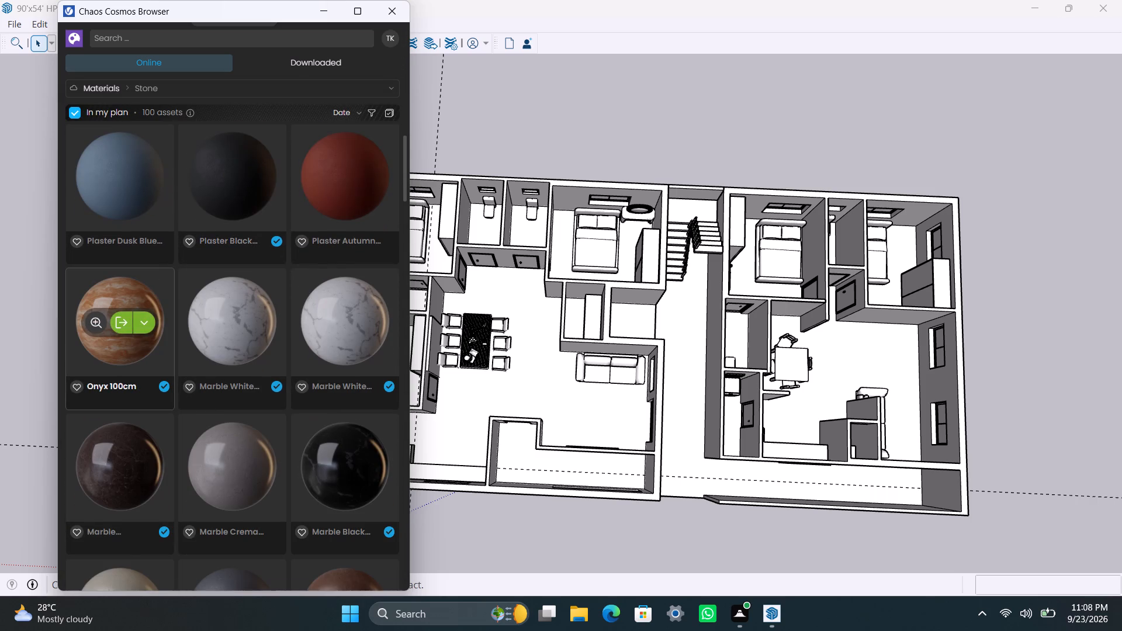
scroll(140, 453, "down", 5)
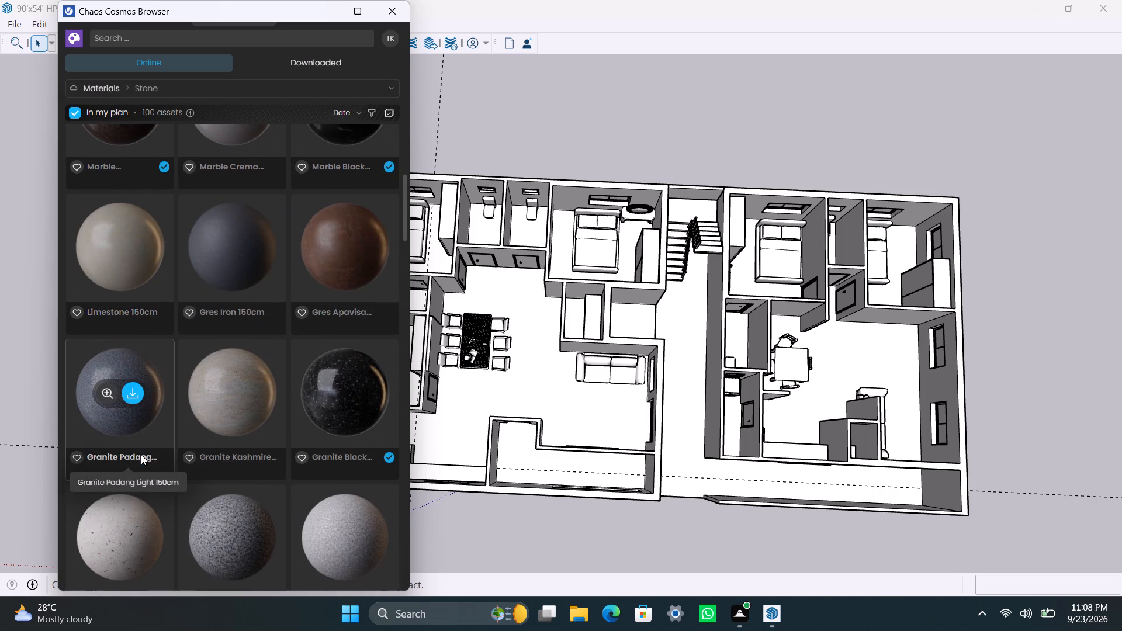
scroll(141, 455, "down", 2)
scroll(275, 394, "up", 2)
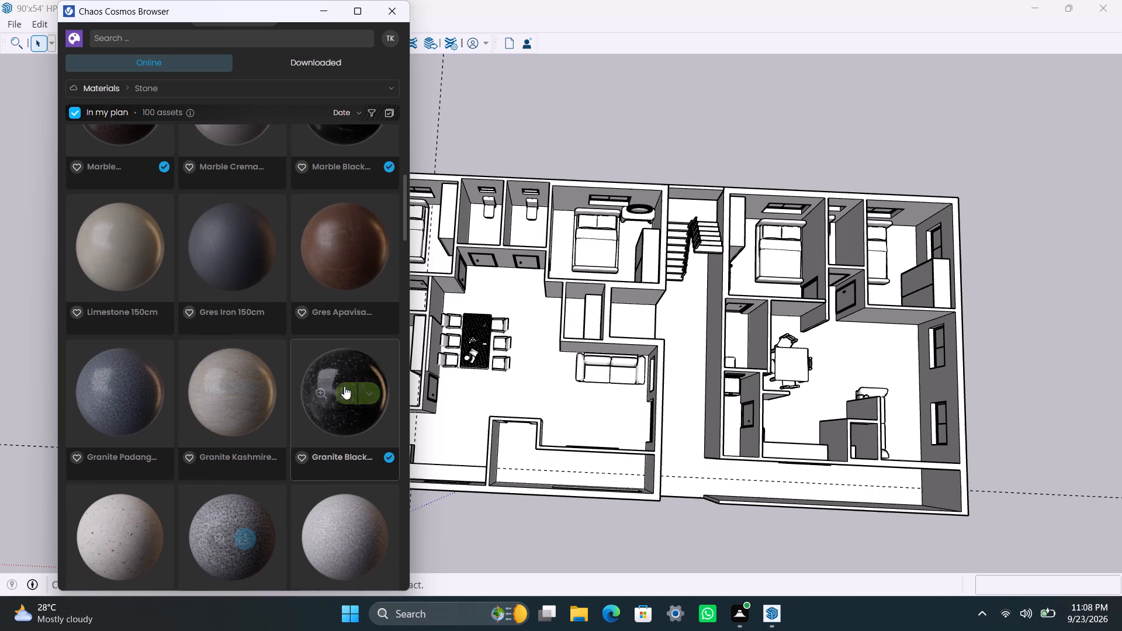
left_click(349, 393)
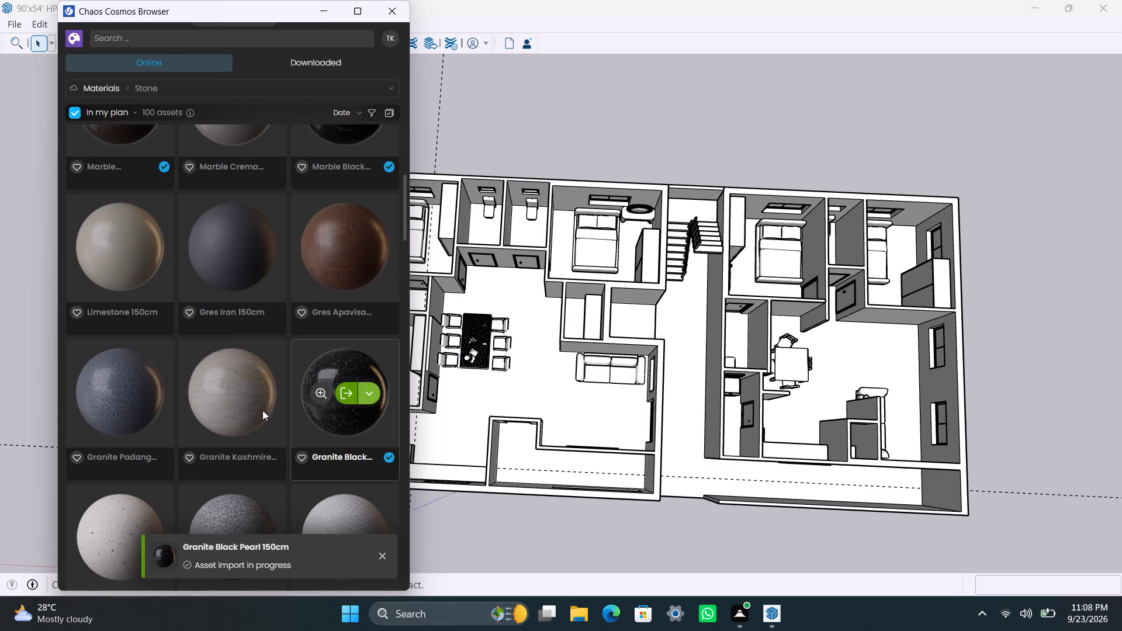
Import the already downloaded Marble Emperador Dark 150cm material from the Stone category.
scroll(137, 276, "up", 4)
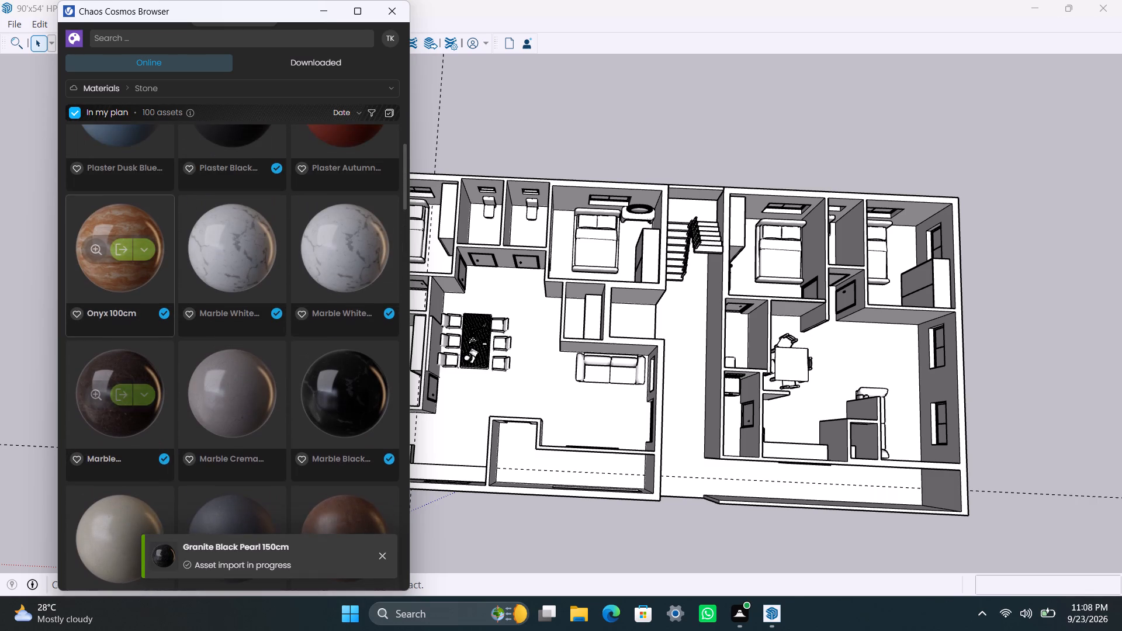
scroll(138, 286, "up", 2)
scroll(129, 425, "down", 3)
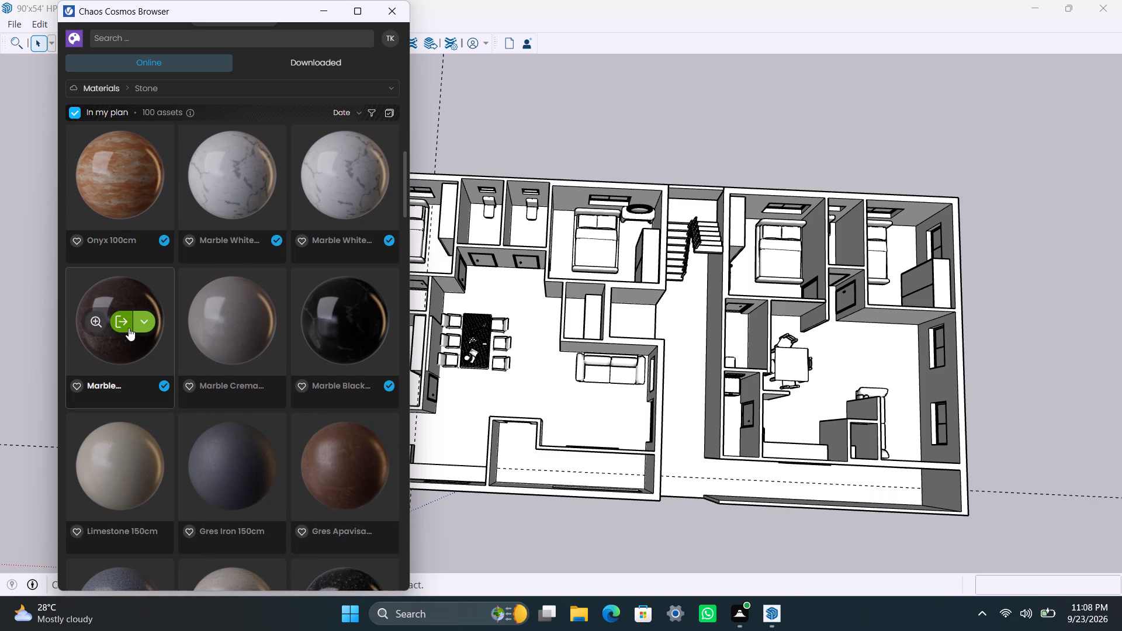
left_click(129, 327)
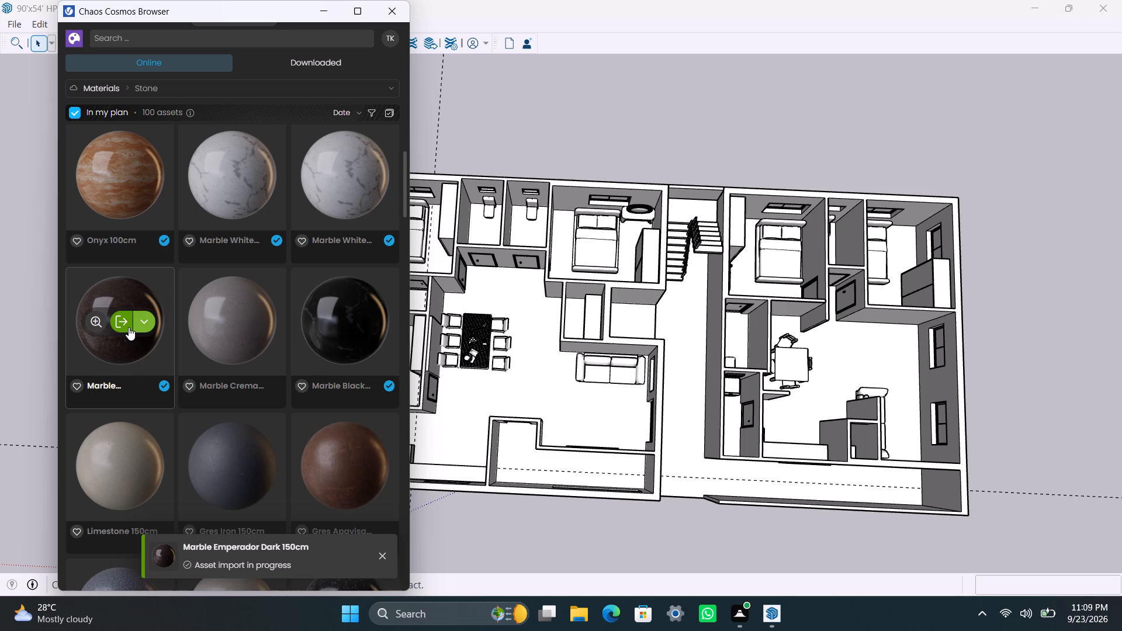
Download the Tiles Grey 04 100cm material from the Tiles materials category.
left_click(205, 81)
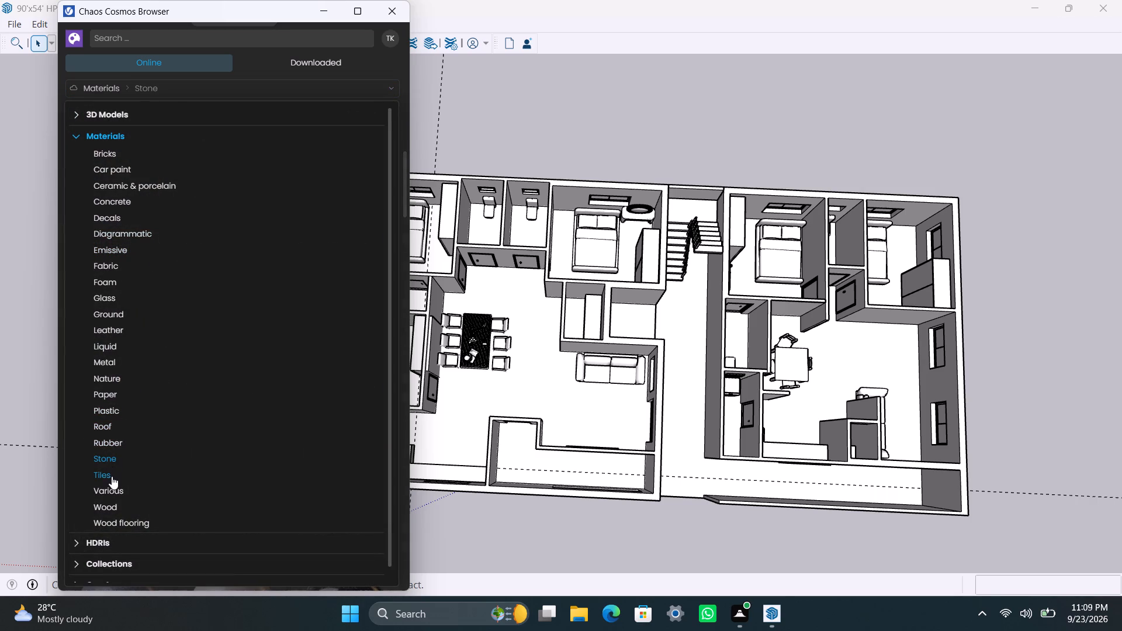
left_click(112, 476)
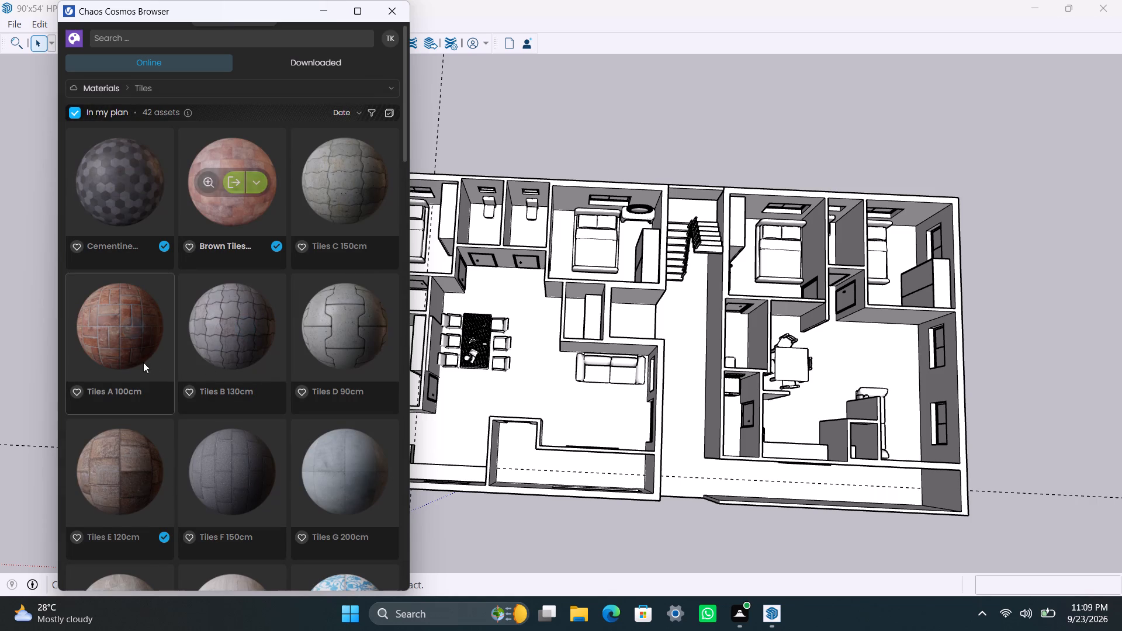
scroll(155, 452, "down", 2)
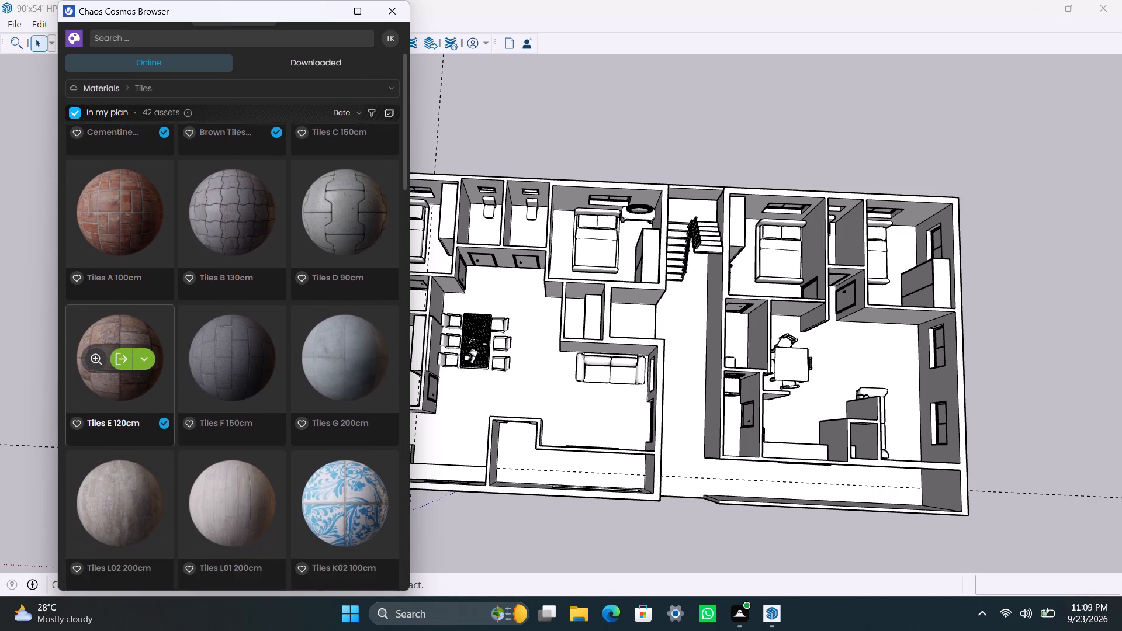
scroll(156, 452, "down", 3)
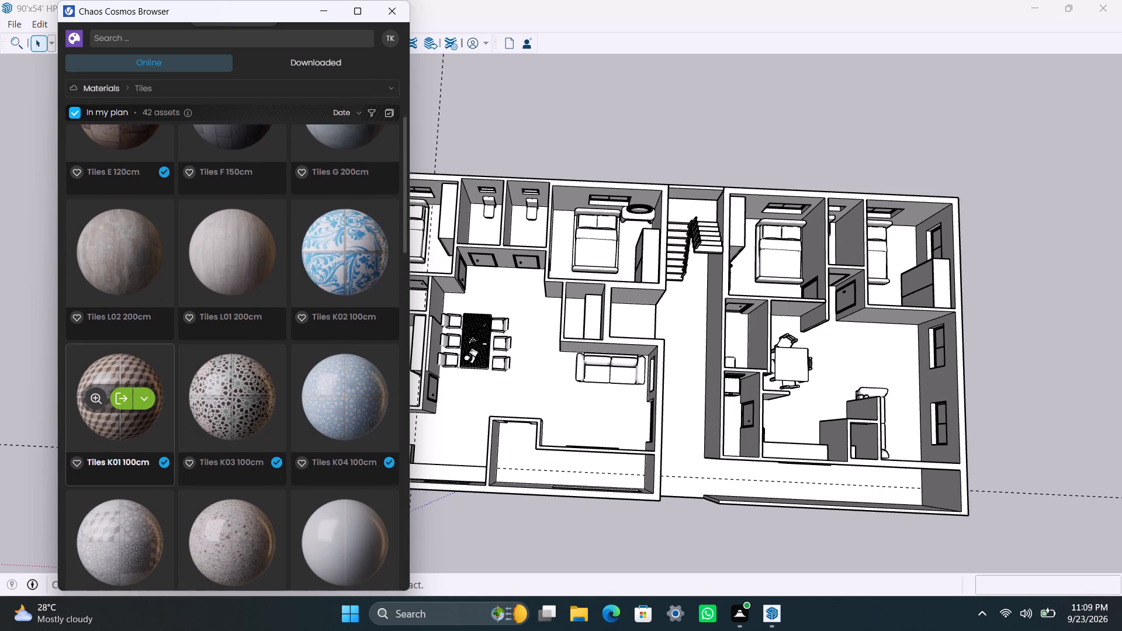
scroll(127, 412, "down", 3)
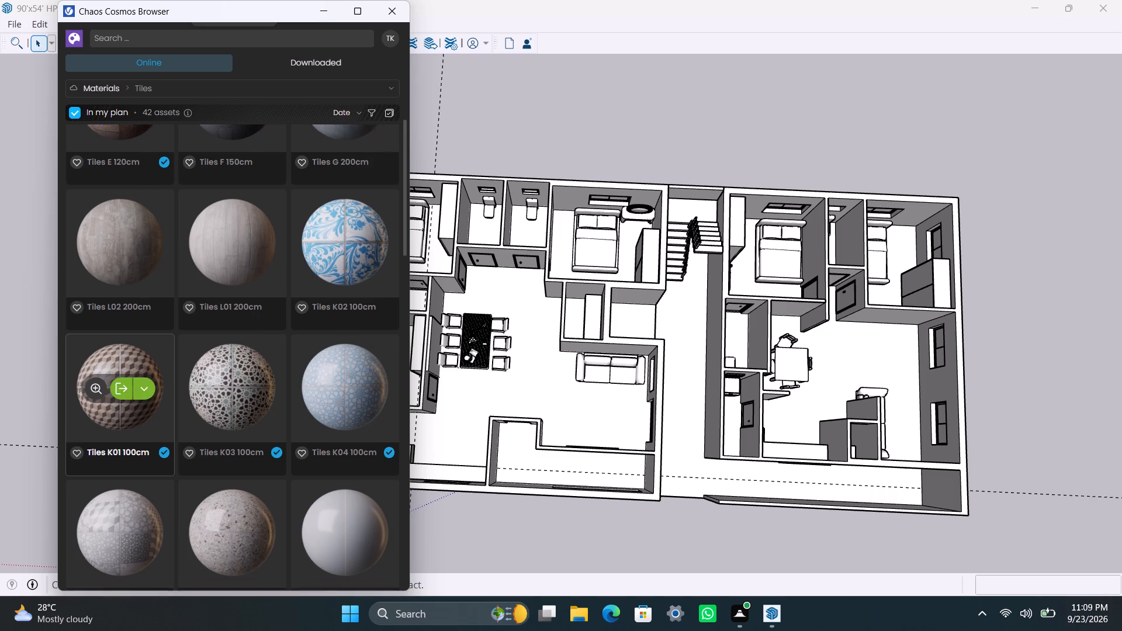
scroll(127, 412, "down", 2)
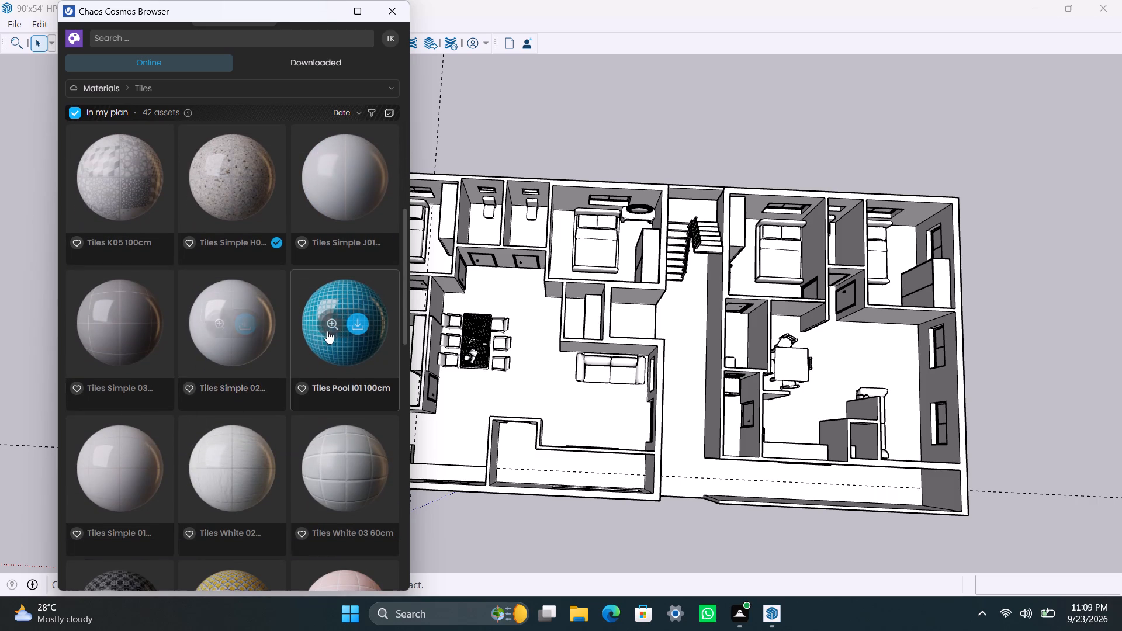
scroll(139, 419, "down", 1)
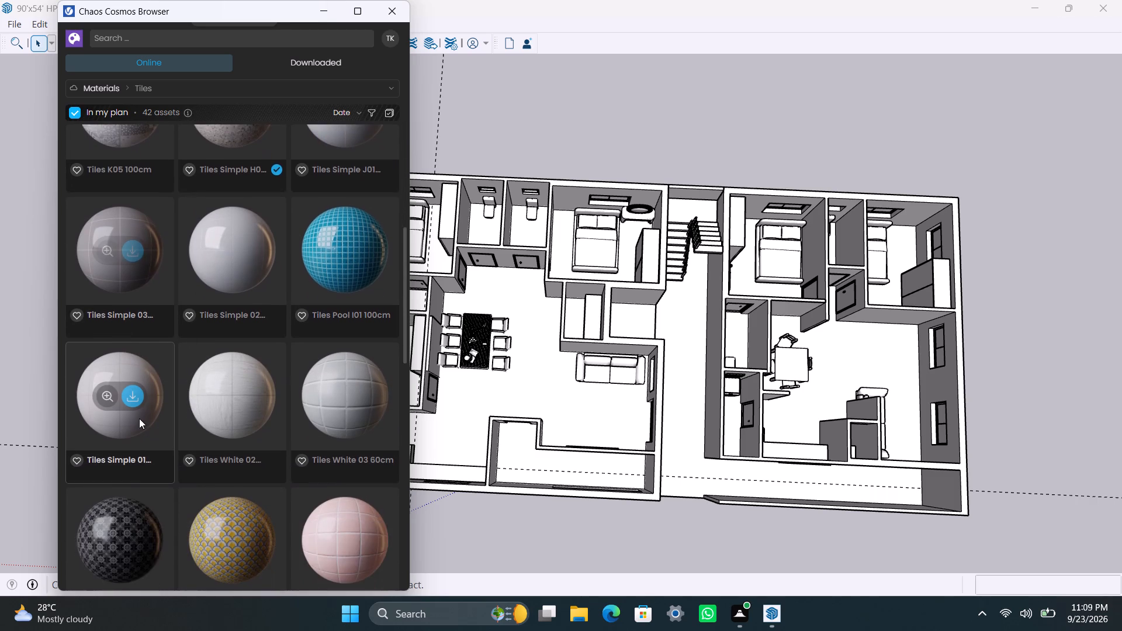
scroll(140, 418, "down", 6)
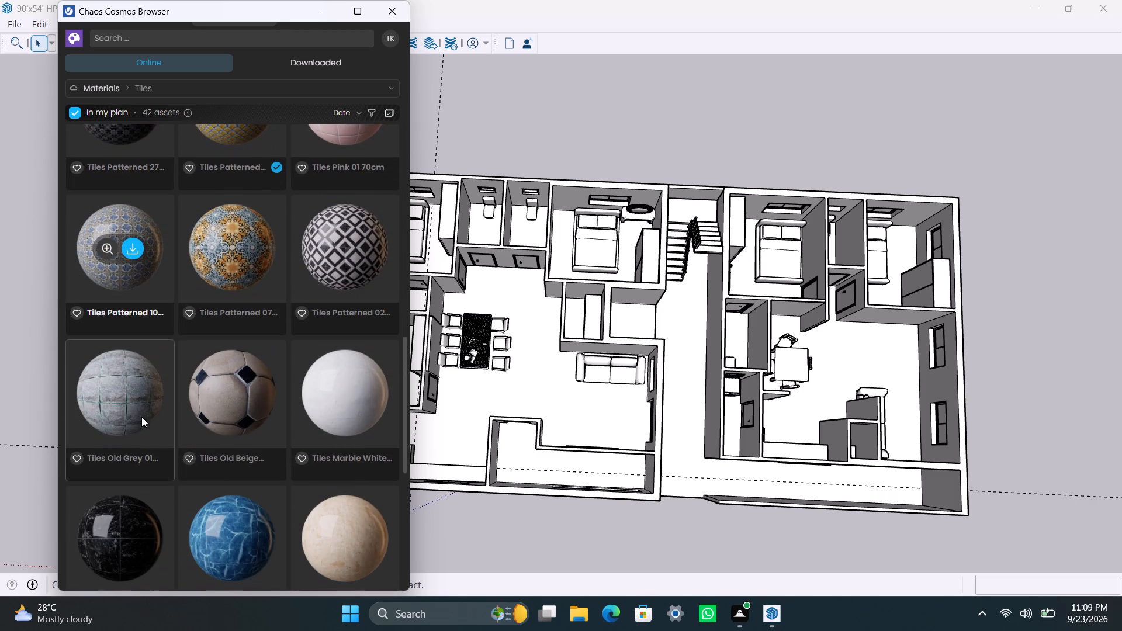
scroll(141, 417, "down", 3)
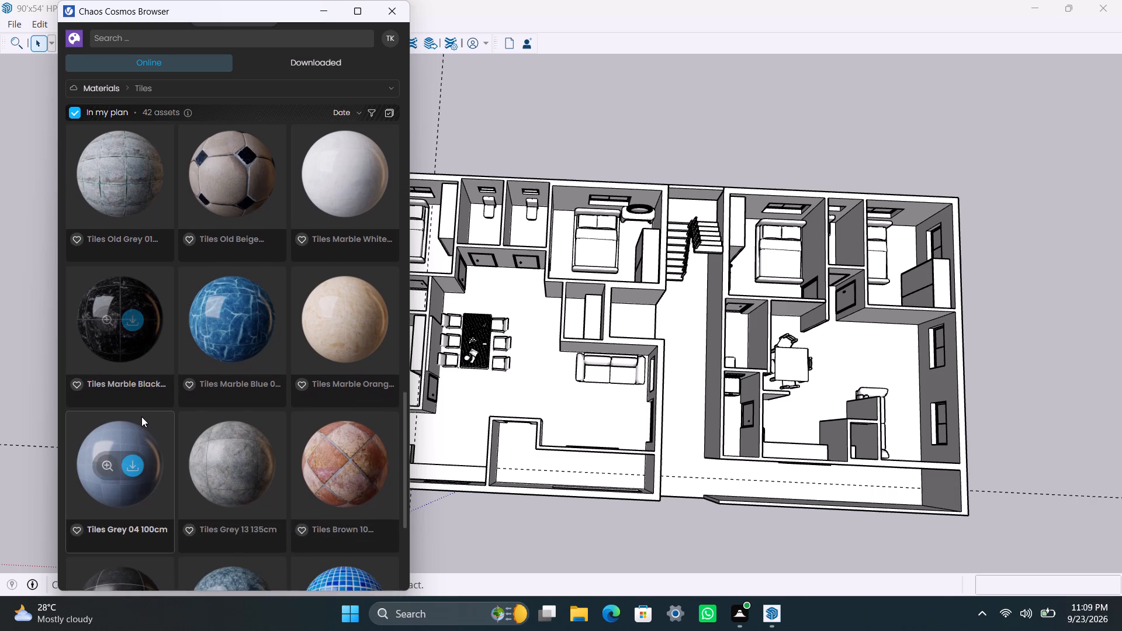
scroll(141, 417, "down", 2)
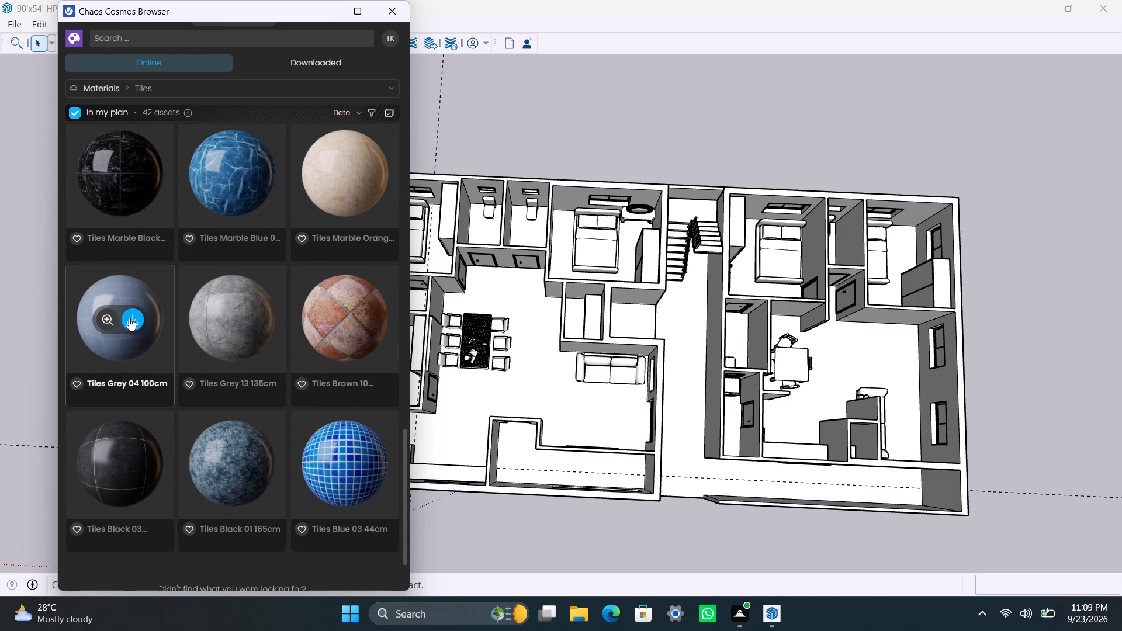
left_click(129, 318)
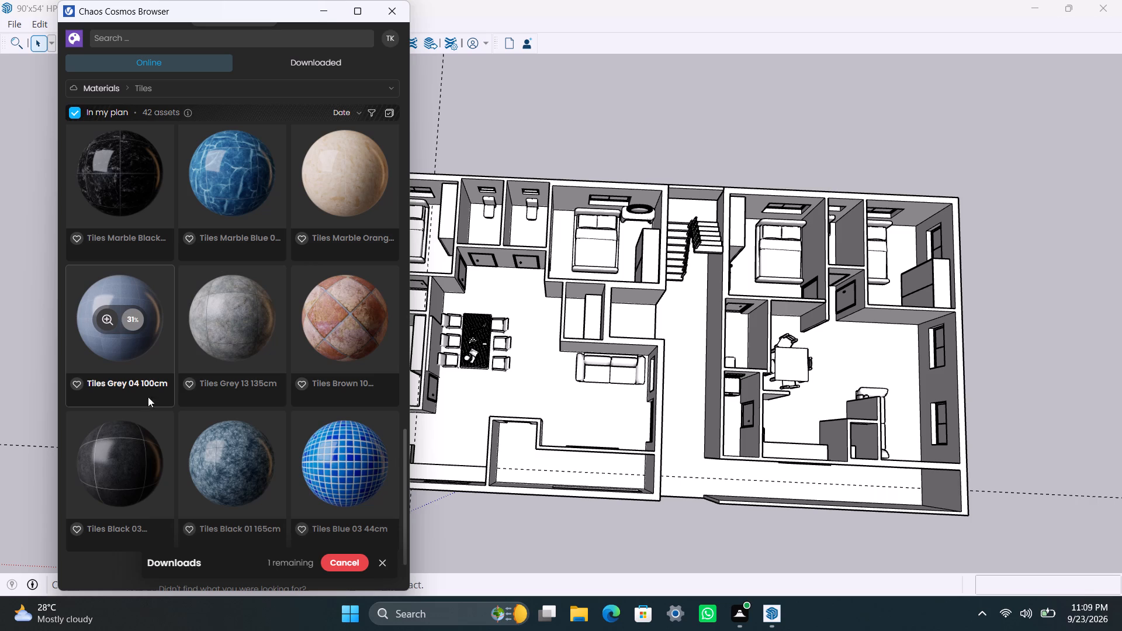
Look back through the Tiles category, examining the marble, patterned, plain and paving tile finishes.
scroll(177, 427, "down", 3)
scroll(178, 427, "up", 5)
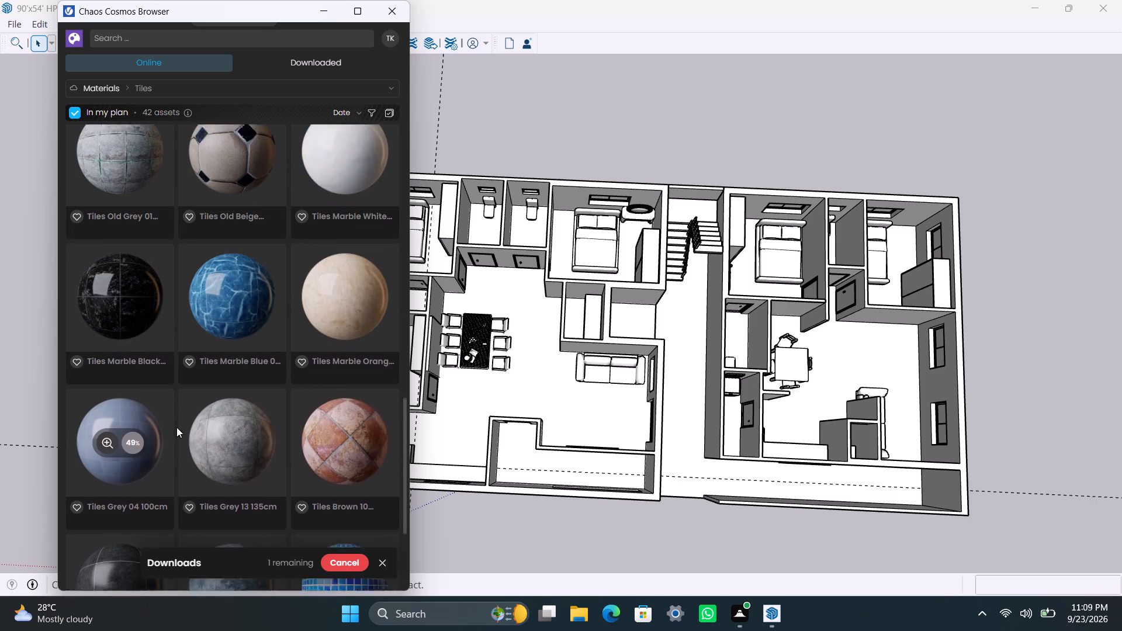
scroll(170, 424, "up", 9)
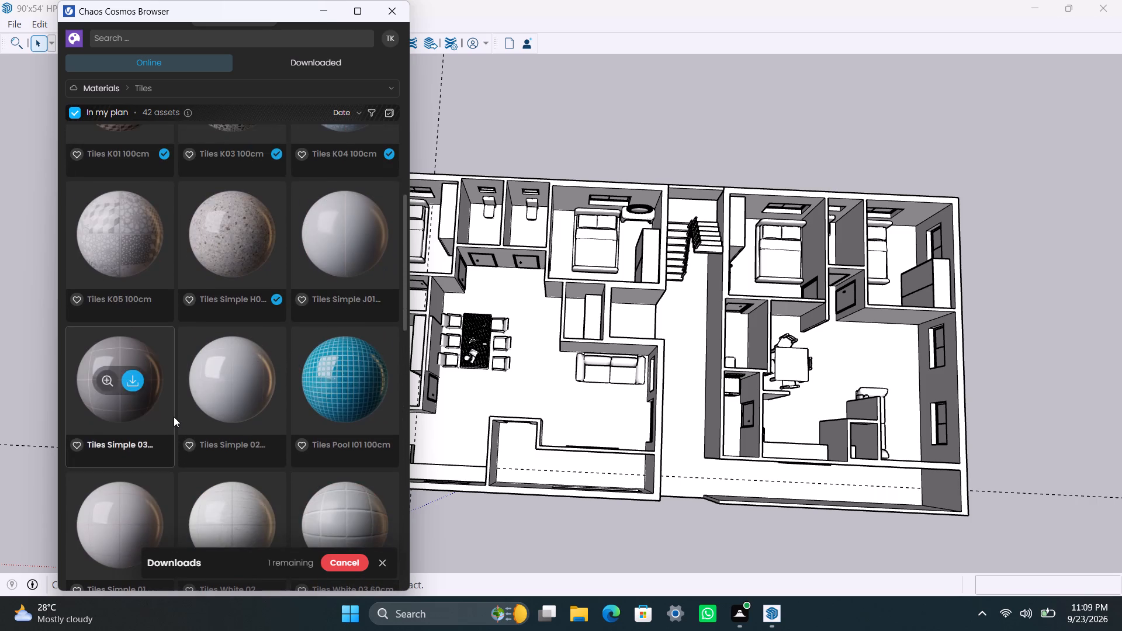
scroll(174, 417, "up", 8)
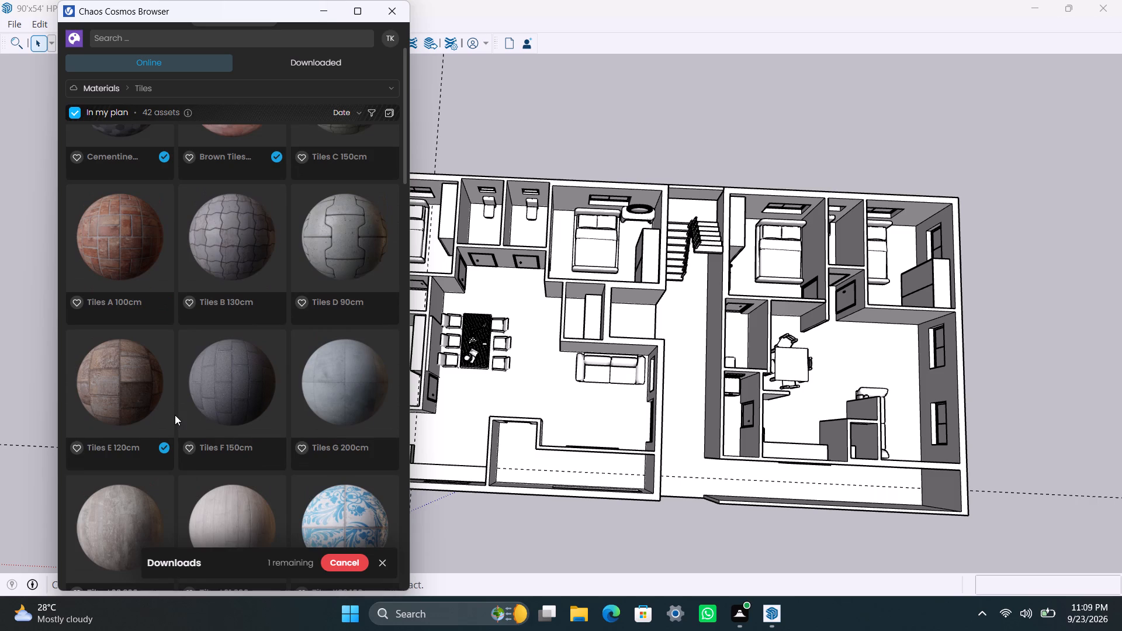
scroll(175, 415, "up", 11)
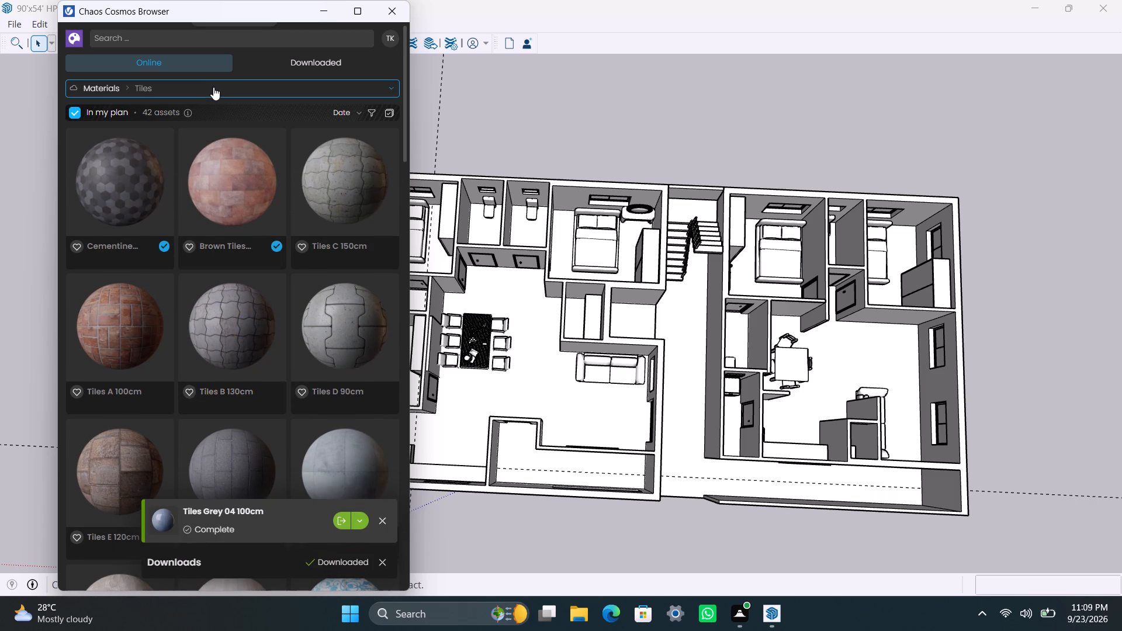
Download and import the Flooring Laminate Dark Smoked 375cm material from the Wood flooring materials category.
left_click(213, 87)
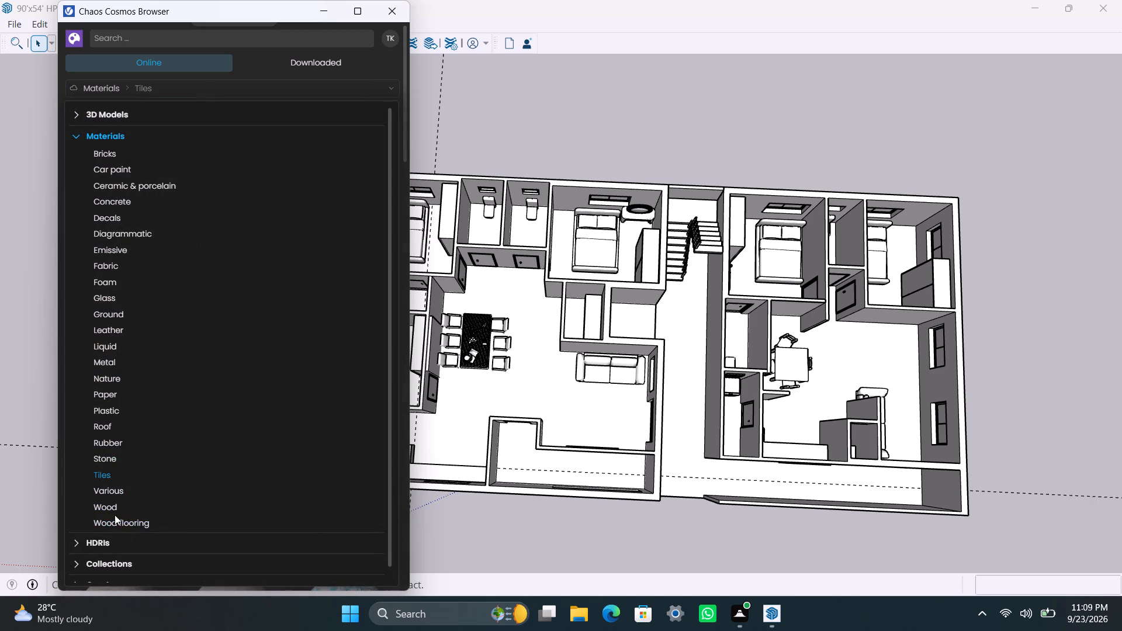
left_click(113, 523)
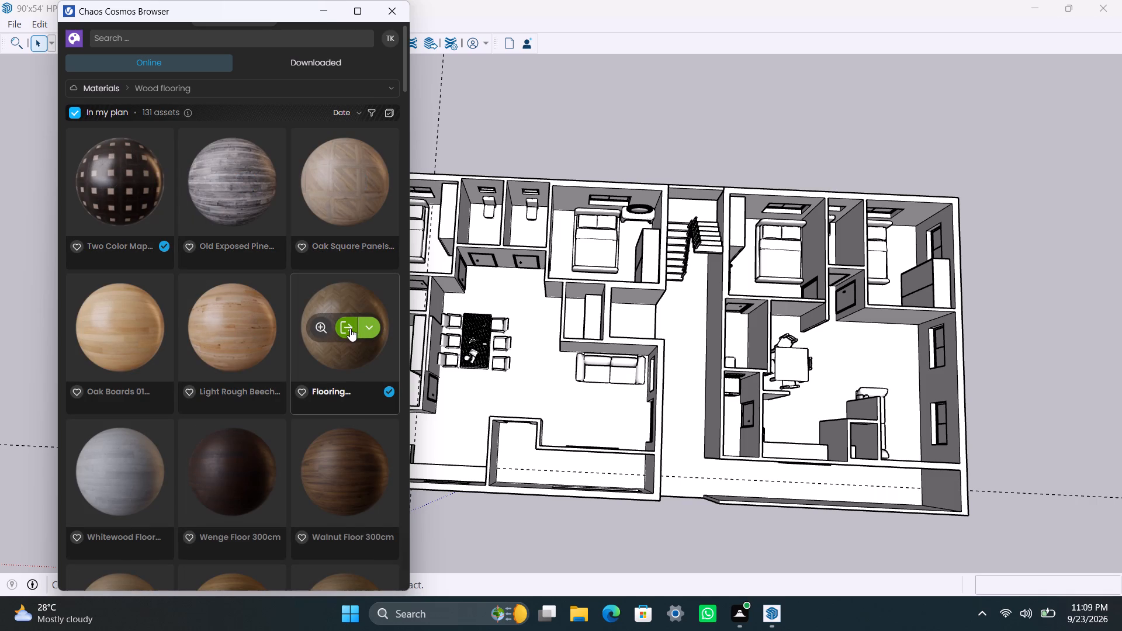
scroll(325, 401, "down", 2)
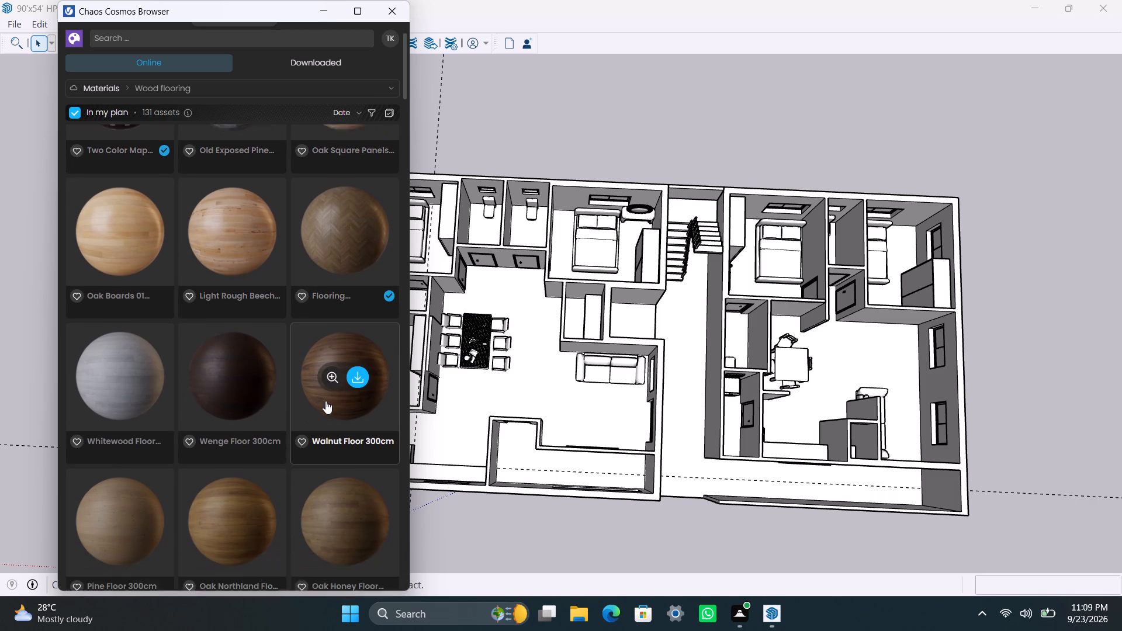
scroll(325, 397, "down", 7)
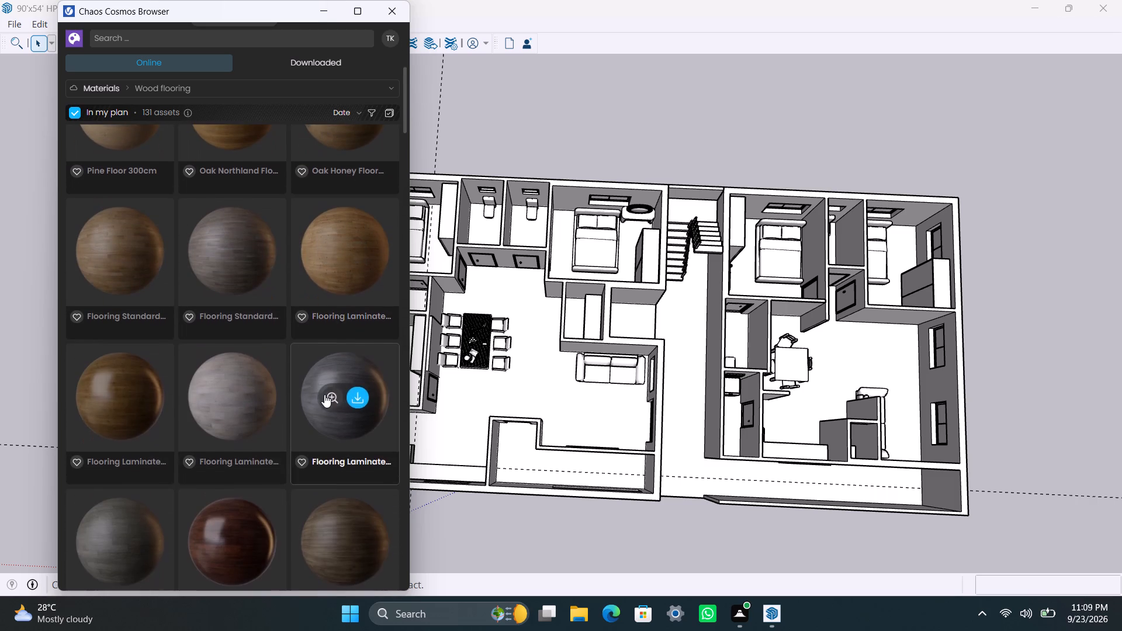
scroll(324, 393, "down", 1)
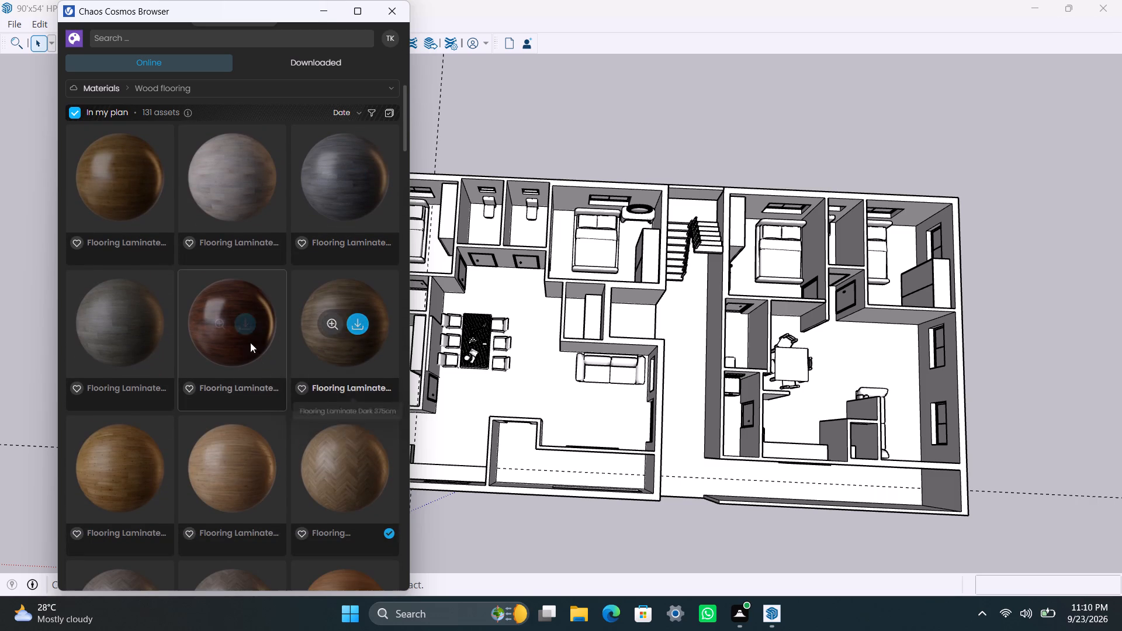
left_click(241, 325)
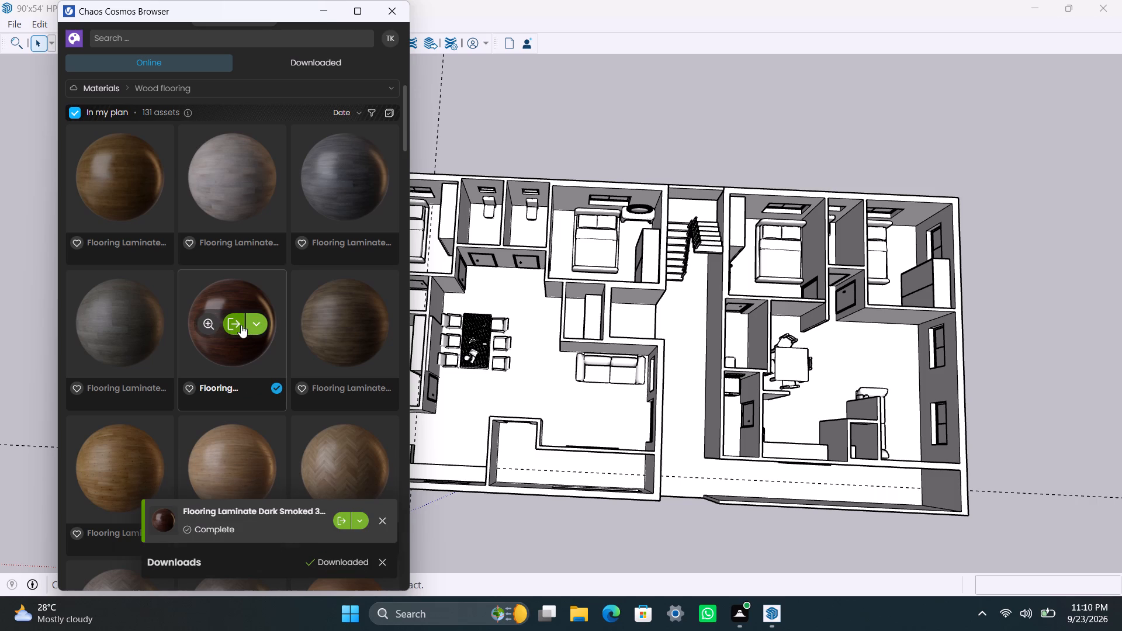
left_click(227, 330)
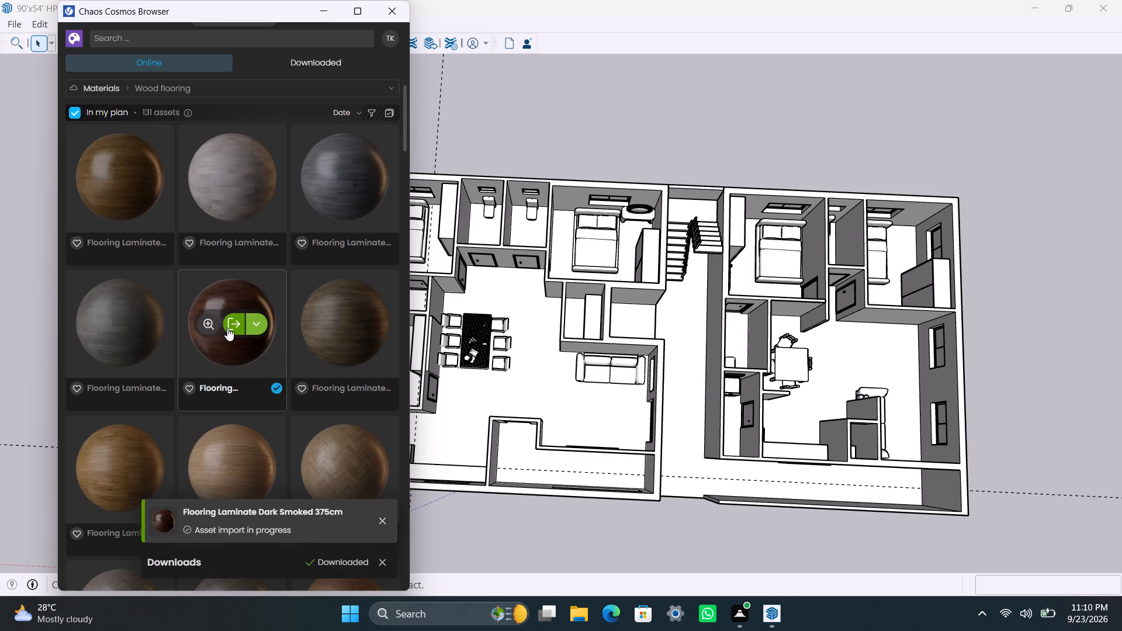
left_click(317, 10)
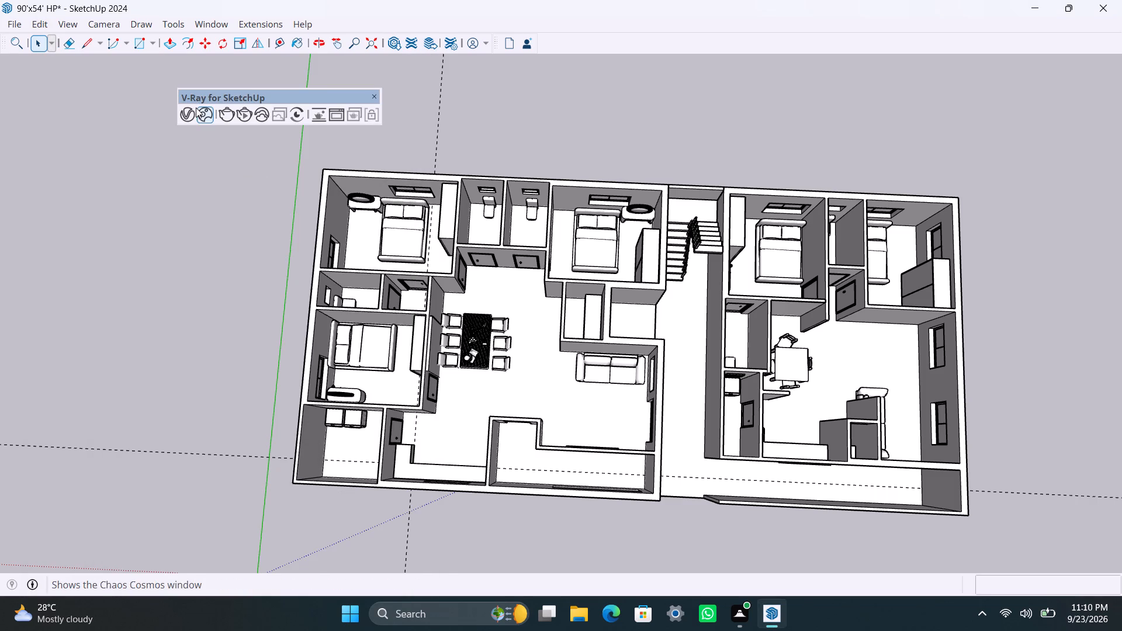
Delete all the Teddy materials, from Teddy_BookCover through Teddy_SkinShadow, from the V-Ray Asset Editor.
left_click(188, 112)
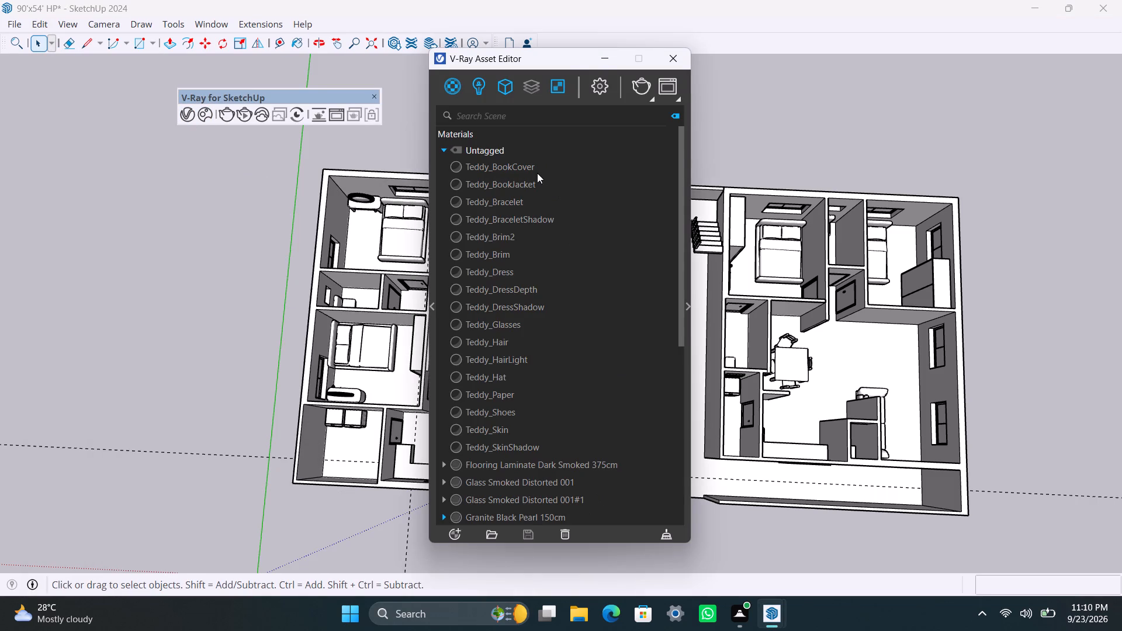
left_click(524, 165)
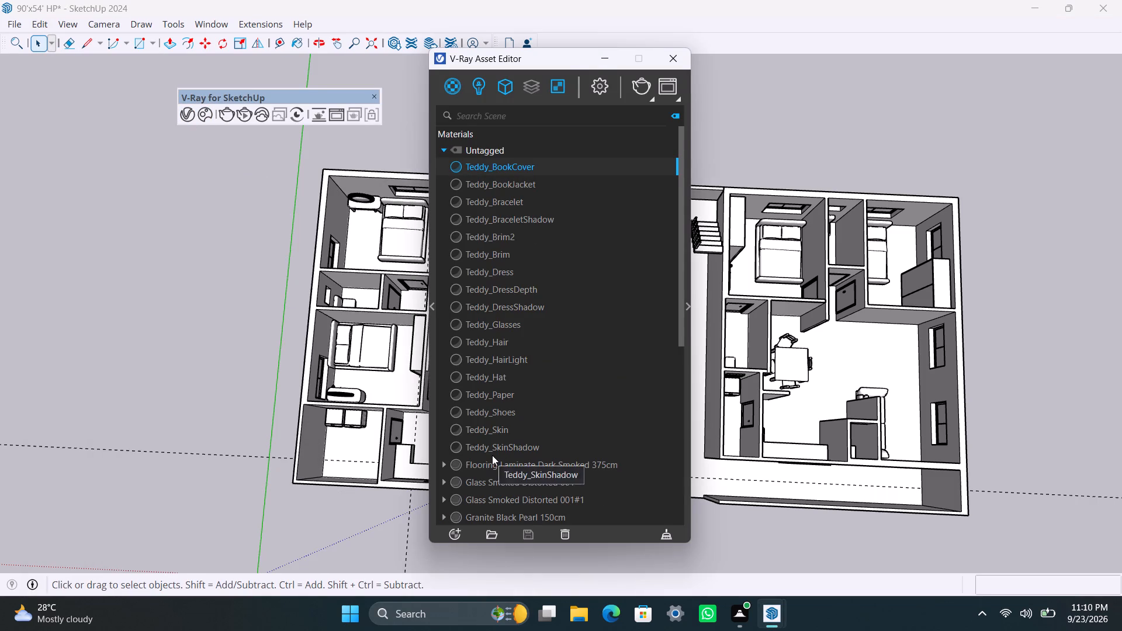
left_click(492, 453, "shift")
left_click(563, 532)
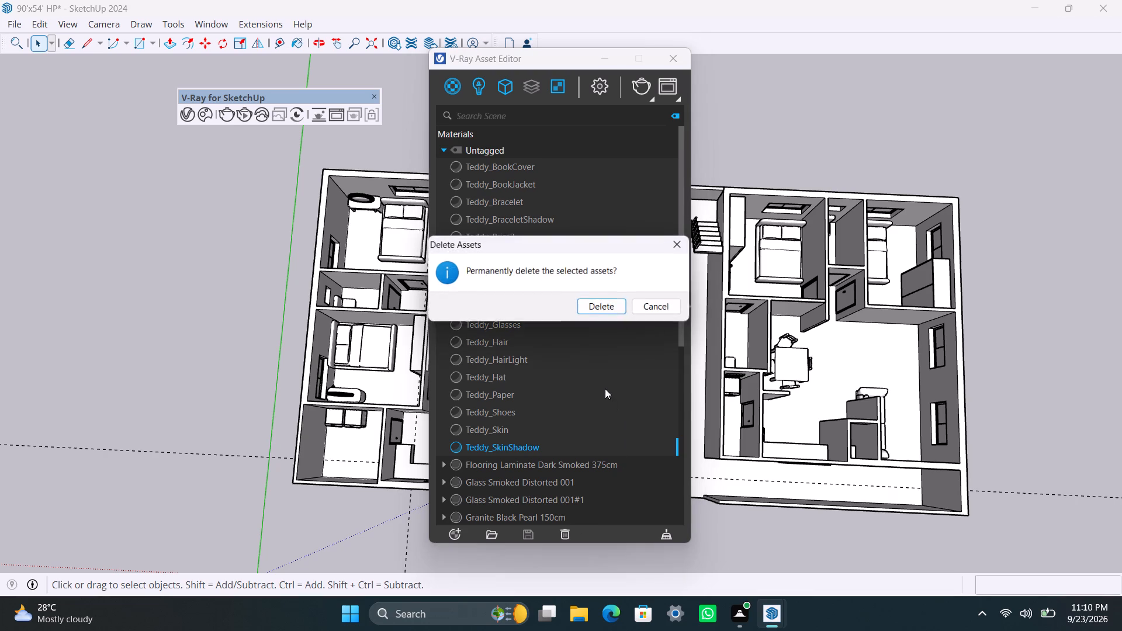
left_click(602, 300)
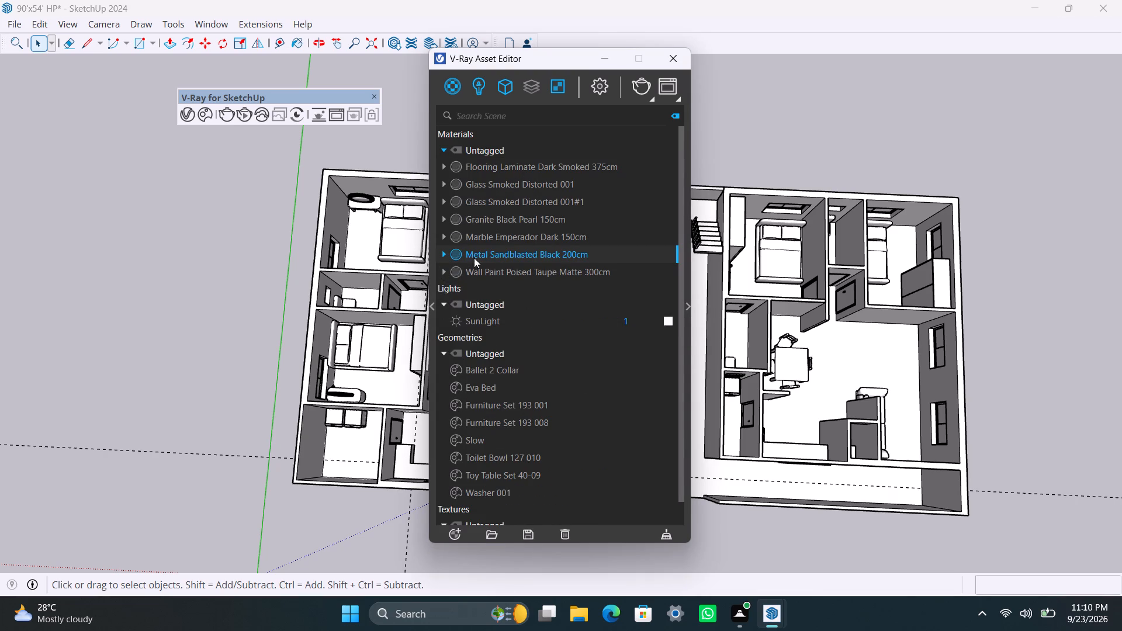
Delete the duplicate Glass Smoked Distorted 001#1 material from the scene materials.
scroll(349, 333, "down", 2)
middle_click_drag(326, 341, 228, 353, "shift")
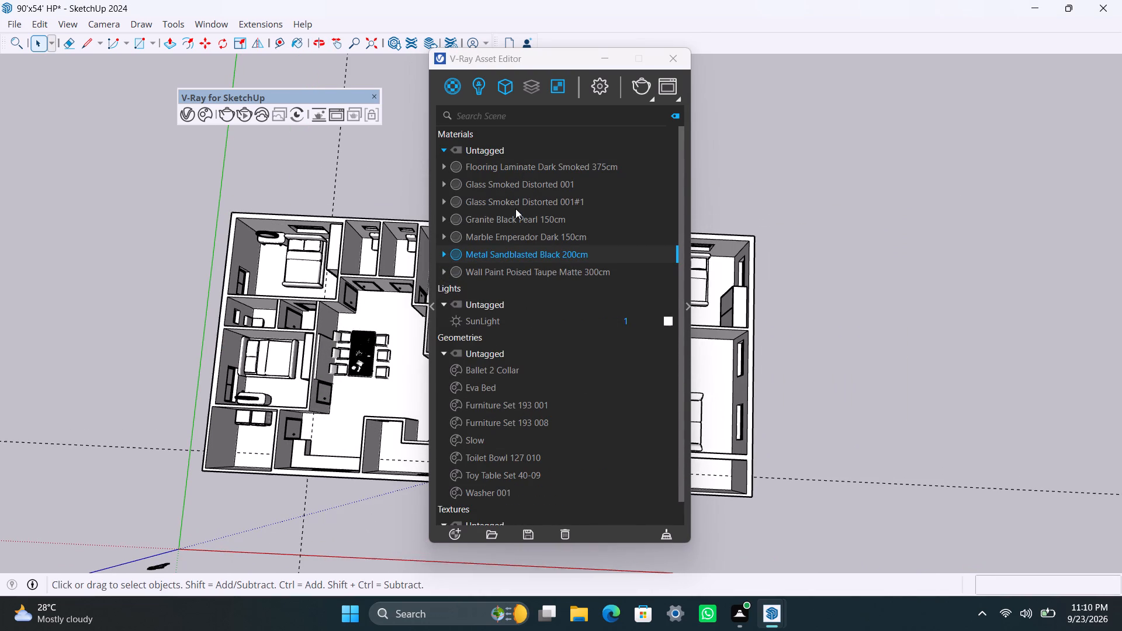
left_click(515, 208)
right_click(515, 207)
left_click(544, 240)
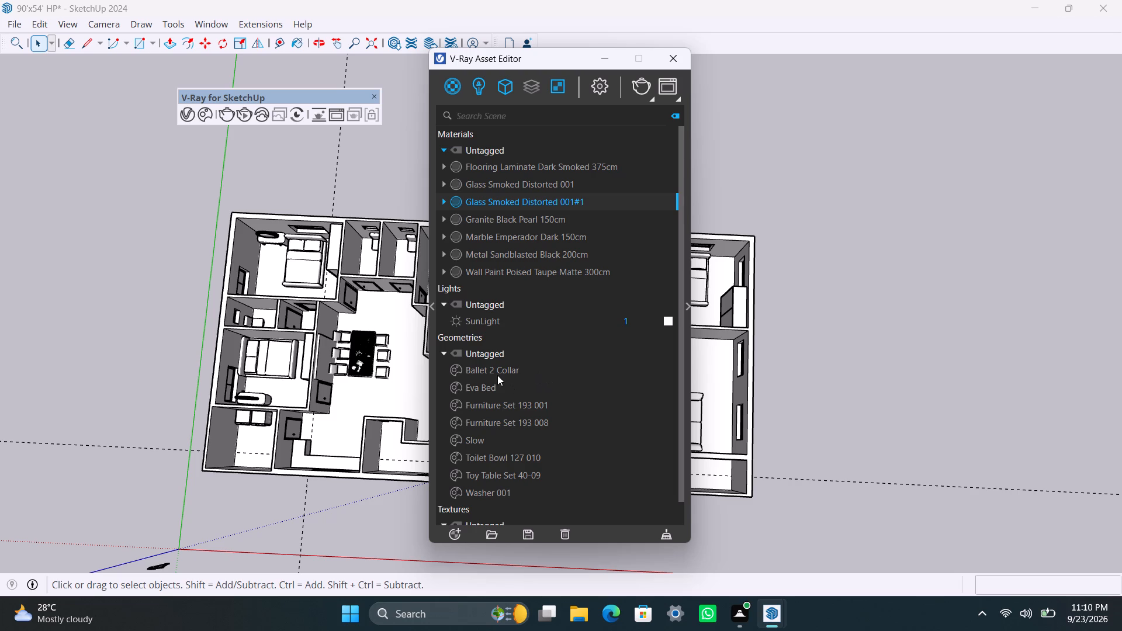
right_click(518, 204)
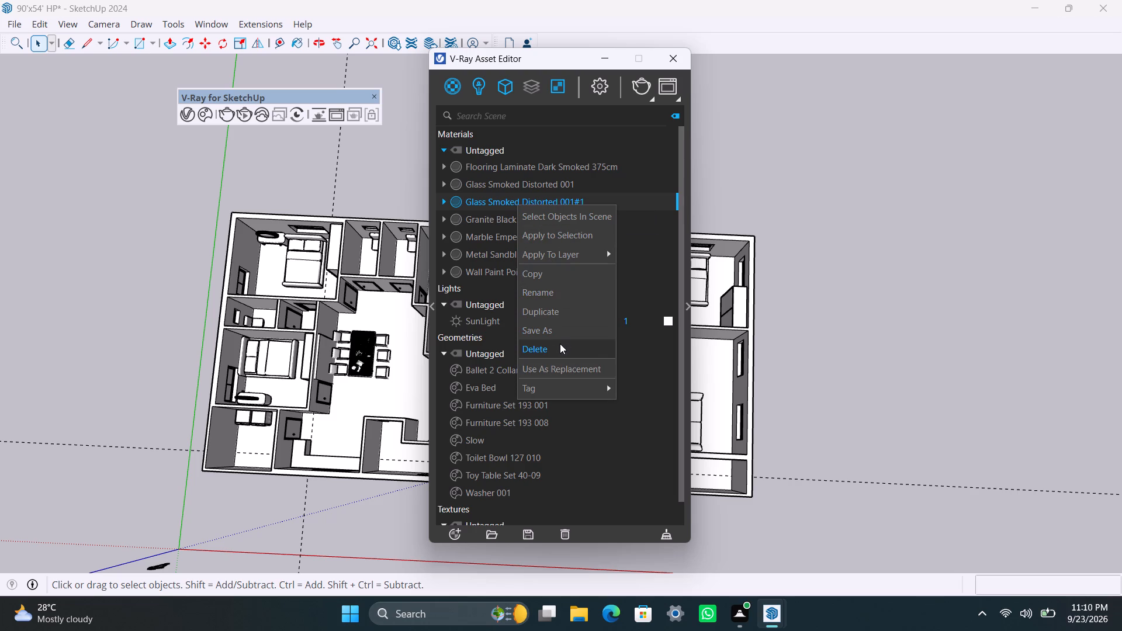
left_click(559, 344)
left_click(610, 310)
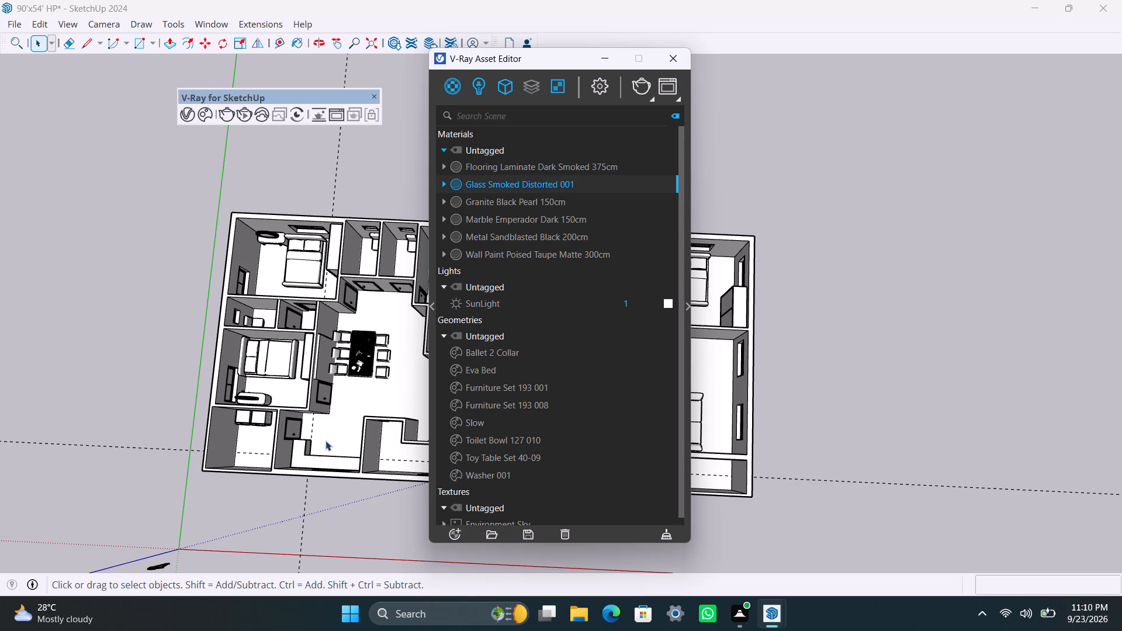
Apply the Metal Sandblasted Black 200cm material to the frame of the first two-pane window on the front exterior wall.
scroll(325, 441, "up", 2)
middle_click_drag(318, 493, 341, 208)
scroll(252, 525, "up", 4)
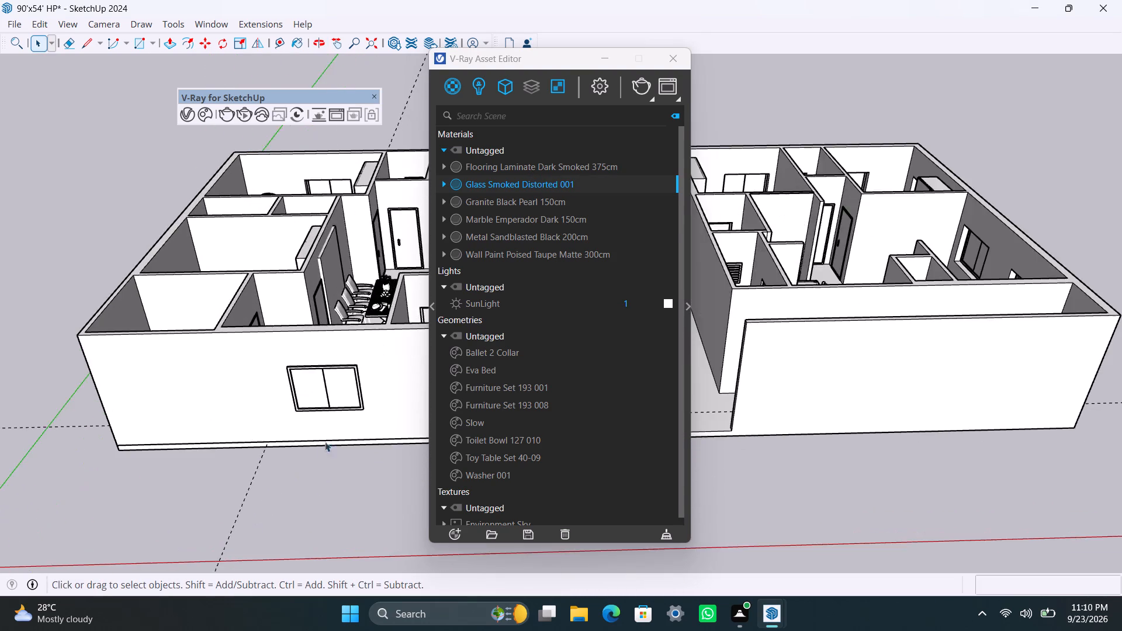
scroll(325, 442, "up", 12)
triple_click(264, 391)
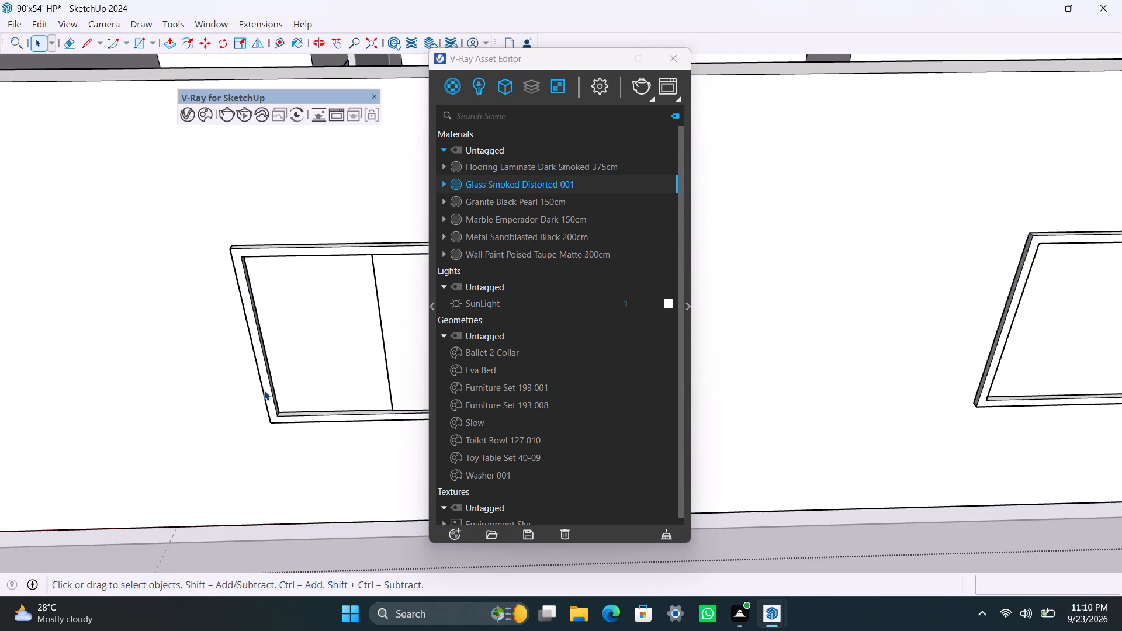
left_click(265, 390)
left_click(265, 390)
triple_click(265, 390)
triple_click(265, 390)
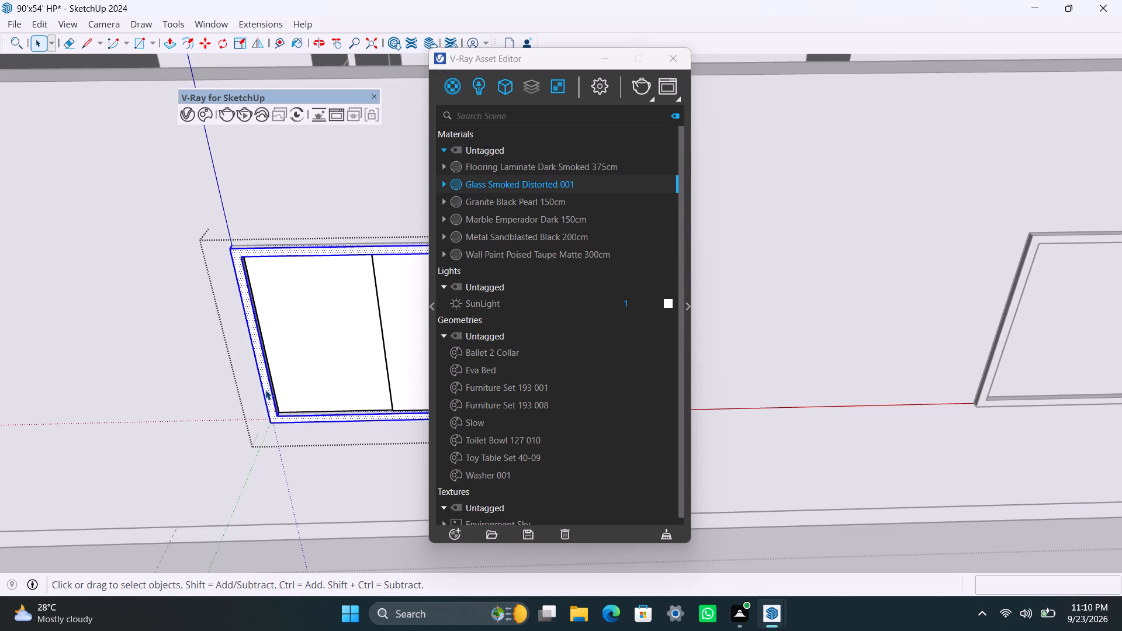
left_click(265, 390)
left_click(482, 238)
right_click(482, 238)
left_click(489, 268)
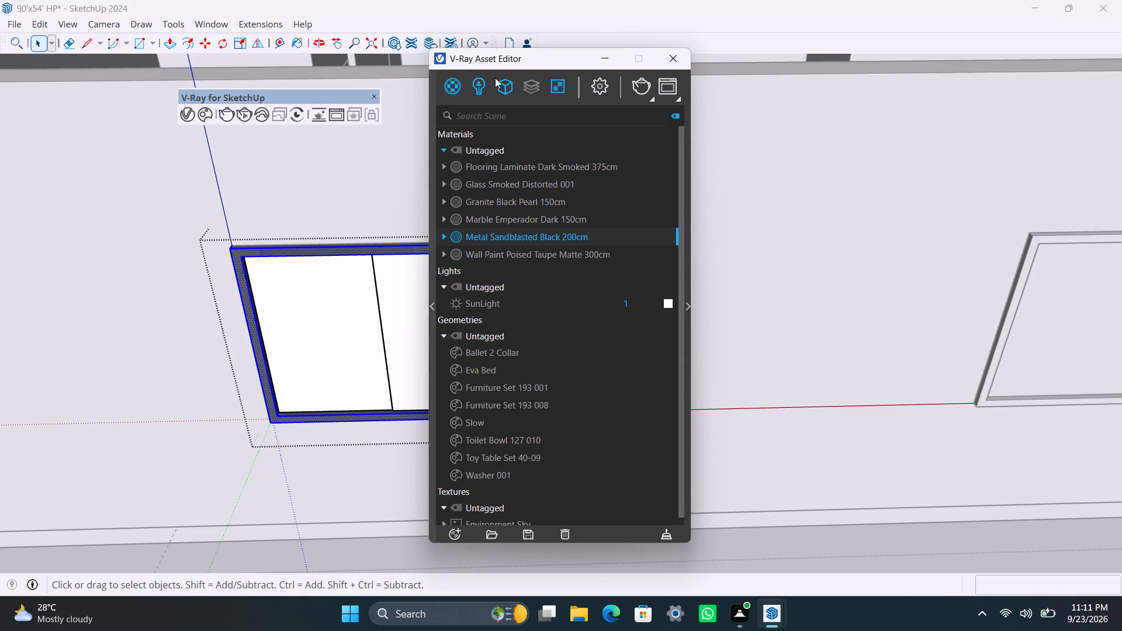
Show the V-Ray Objects and V-Ray Utilities tools, and apply box-style texture projection to the selected window frame.
right_click(788, 44)
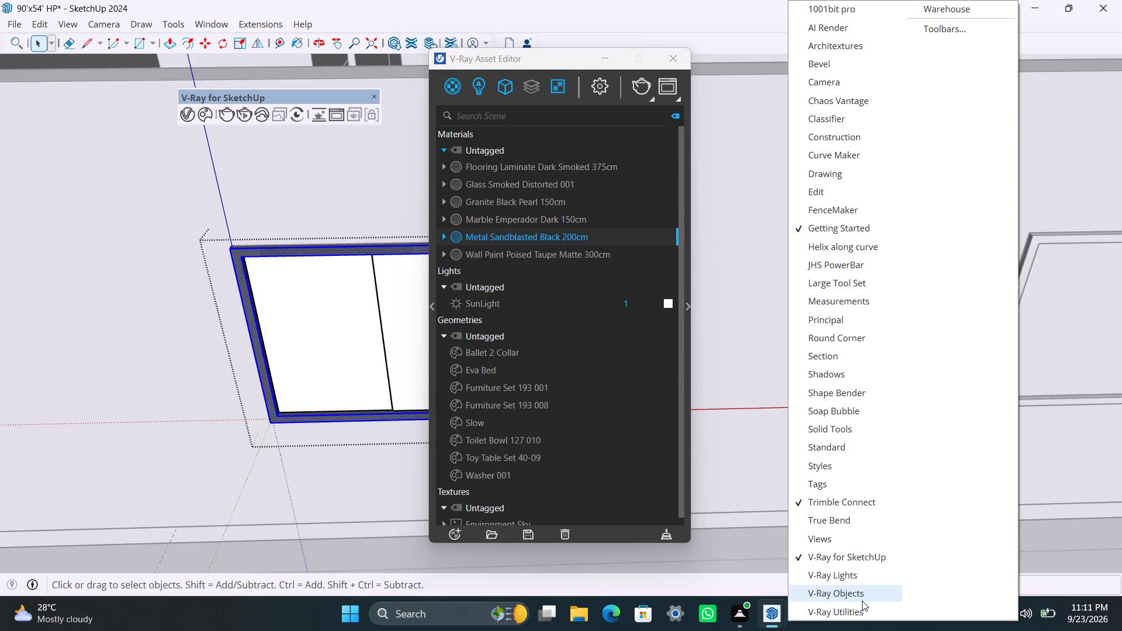
left_click(862, 601)
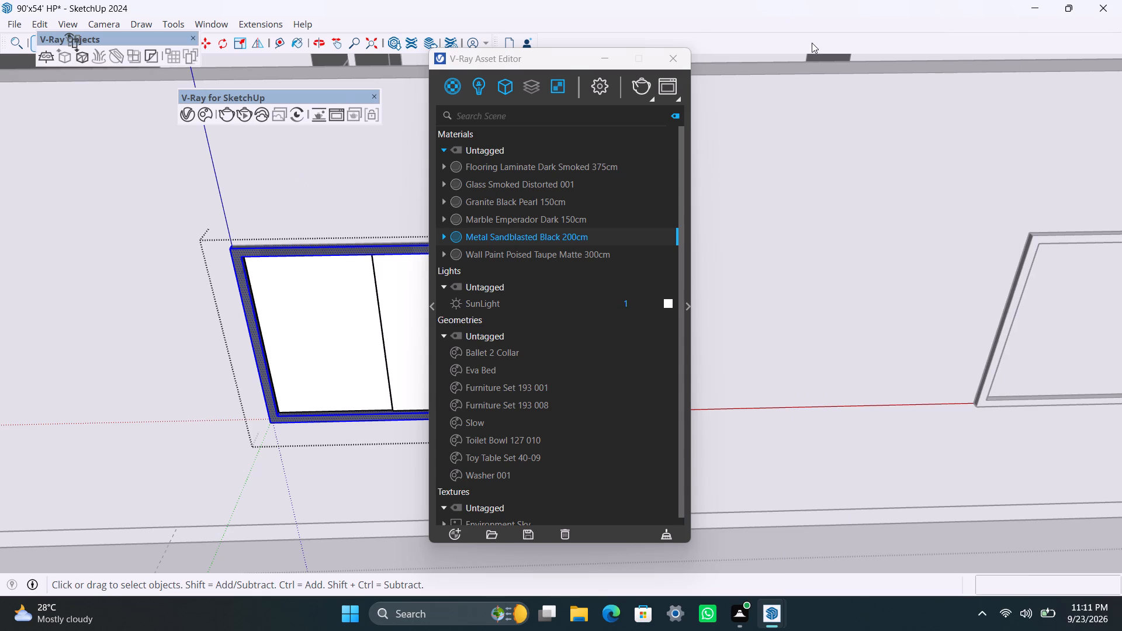
right_click(812, 43)
left_click(892, 603)
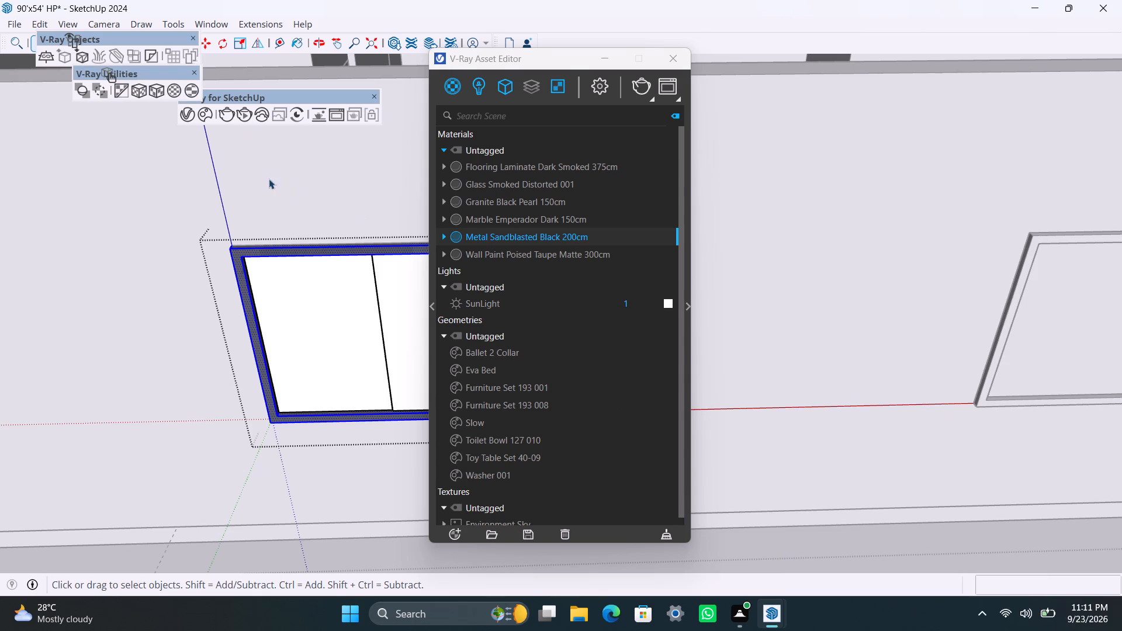
left_click(158, 85)
Apply the Glass Smoked Distorted 001 material to both panes of the same front window.
left_click(362, 313)
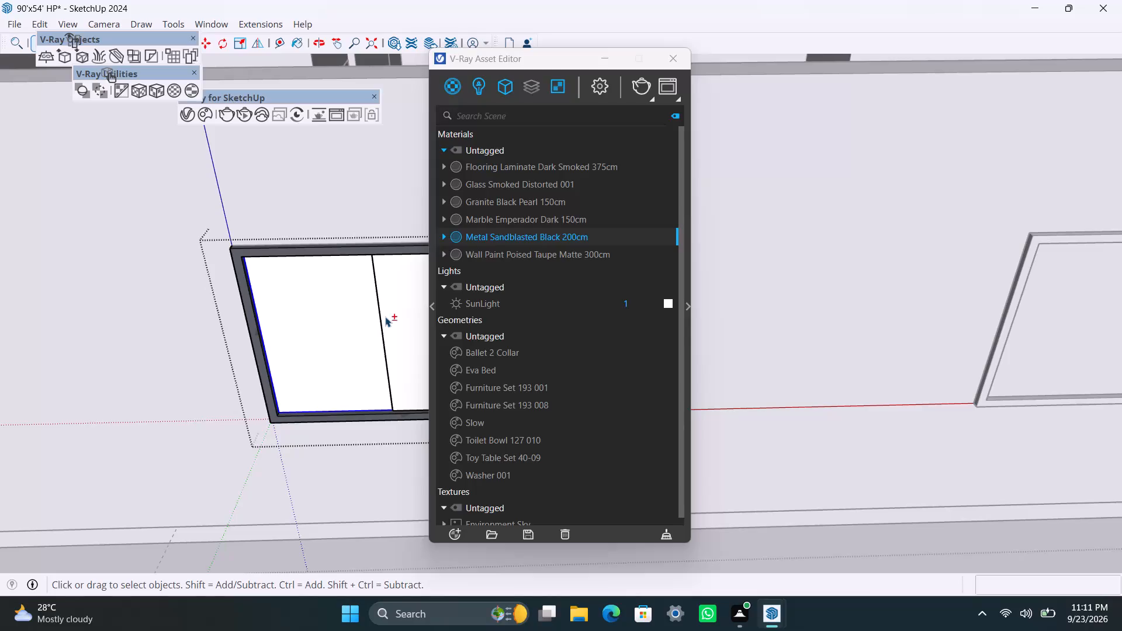
left_click(387, 316, "shift")
left_click(517, 189)
right_click(517, 189)
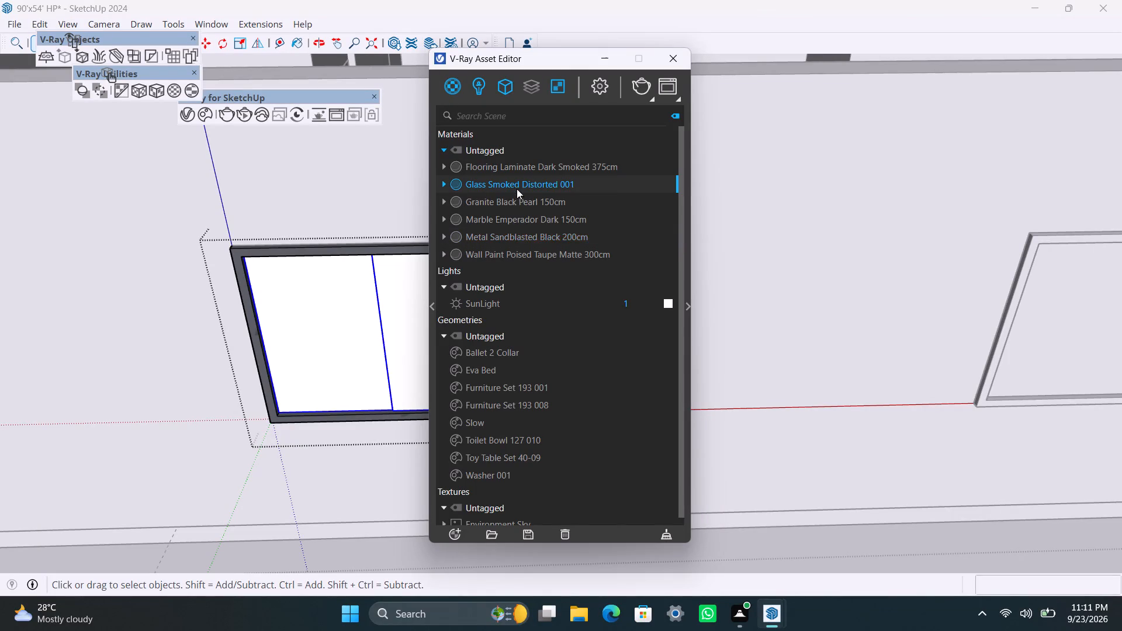
left_click(559, 228)
Apply Metal Sandblasted Black 200cm with box-style texture projection to the frame of the neighbouring window on the front wall.
scroll(351, 372, "down", 15)
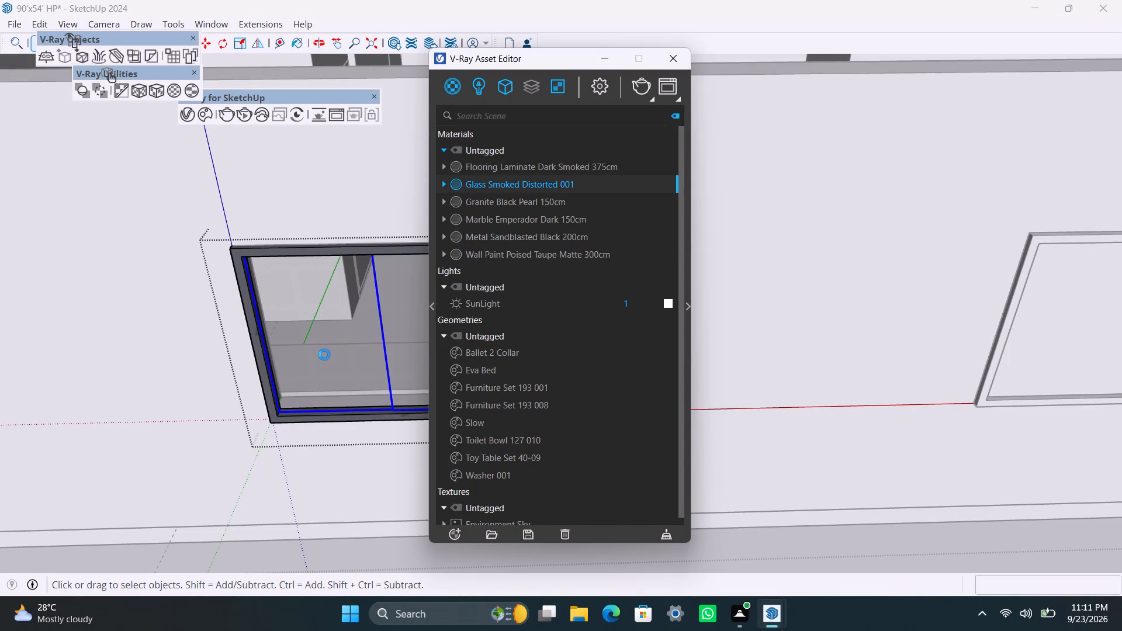
scroll(324, 356, "down", 10)
middle_click_drag(348, 426, 241, 477, "shift")
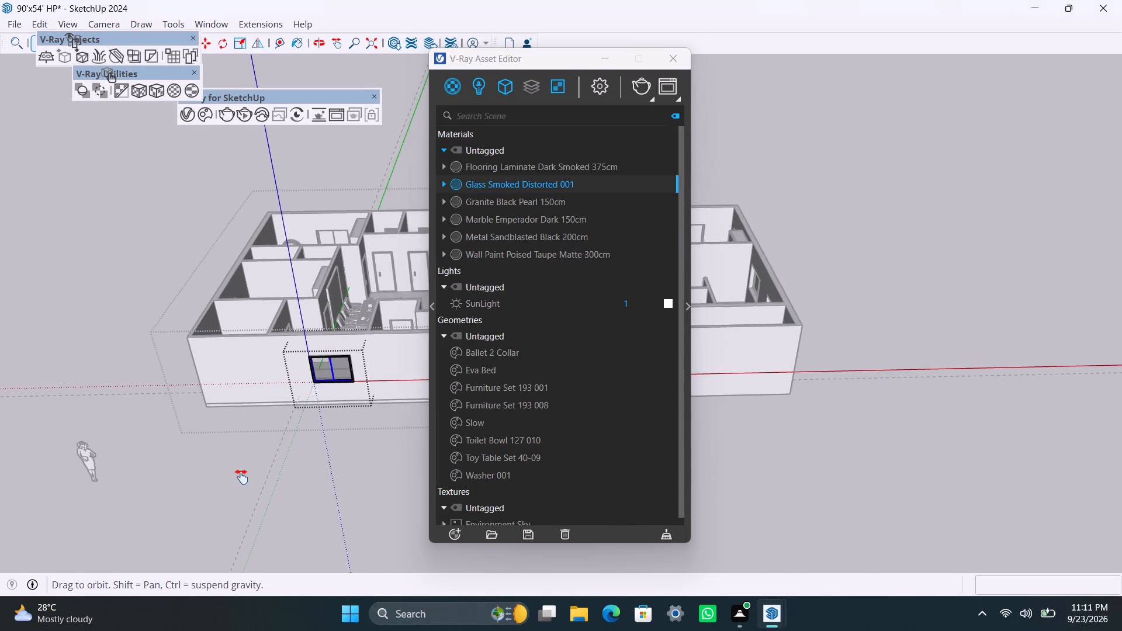
middle_click_drag(241, 477, 151, 494, "shift")
scroll(171, 460, "up", 11)
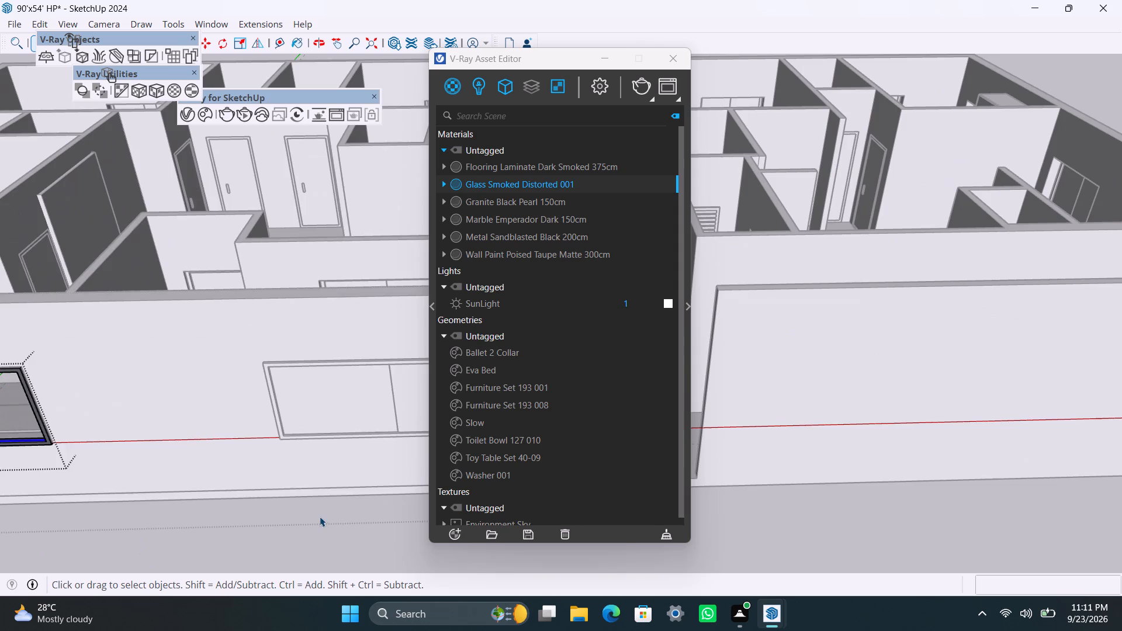
left_click(320, 518)
scroll(280, 447, "up", 6)
double_click(276, 412)
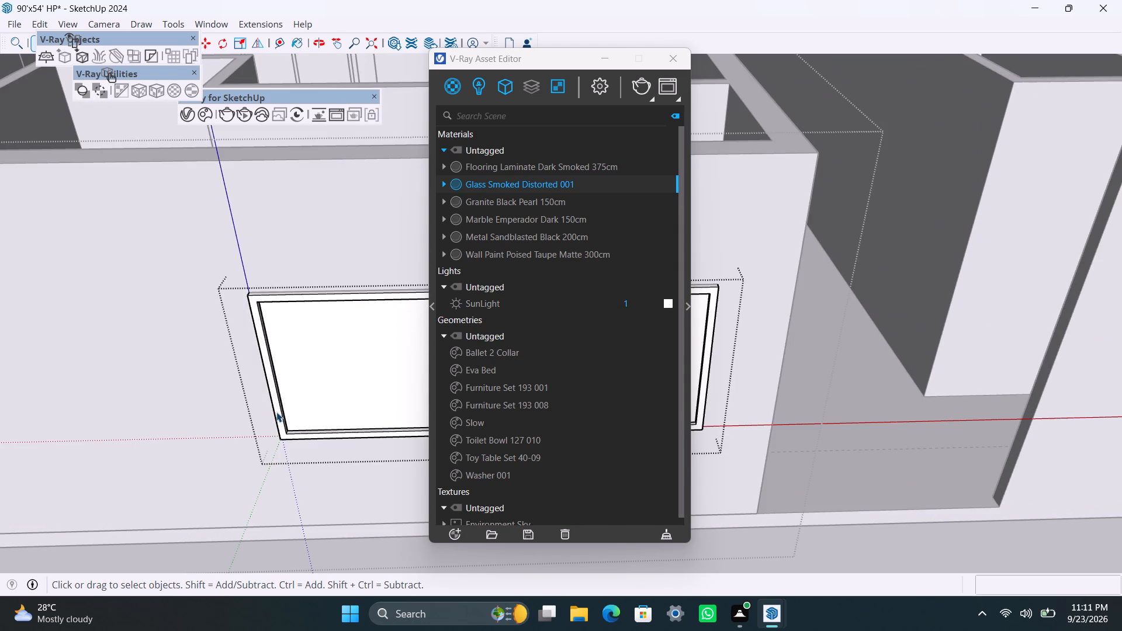
double_click(276, 412)
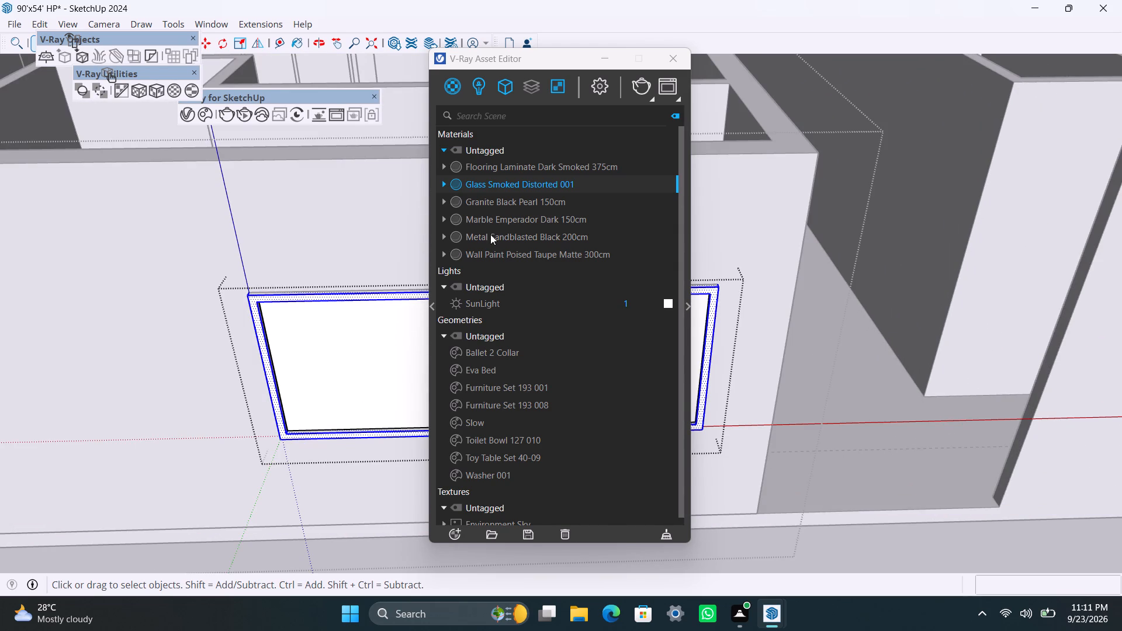
left_click(490, 238)
right_click(490, 240)
left_click(510, 272)
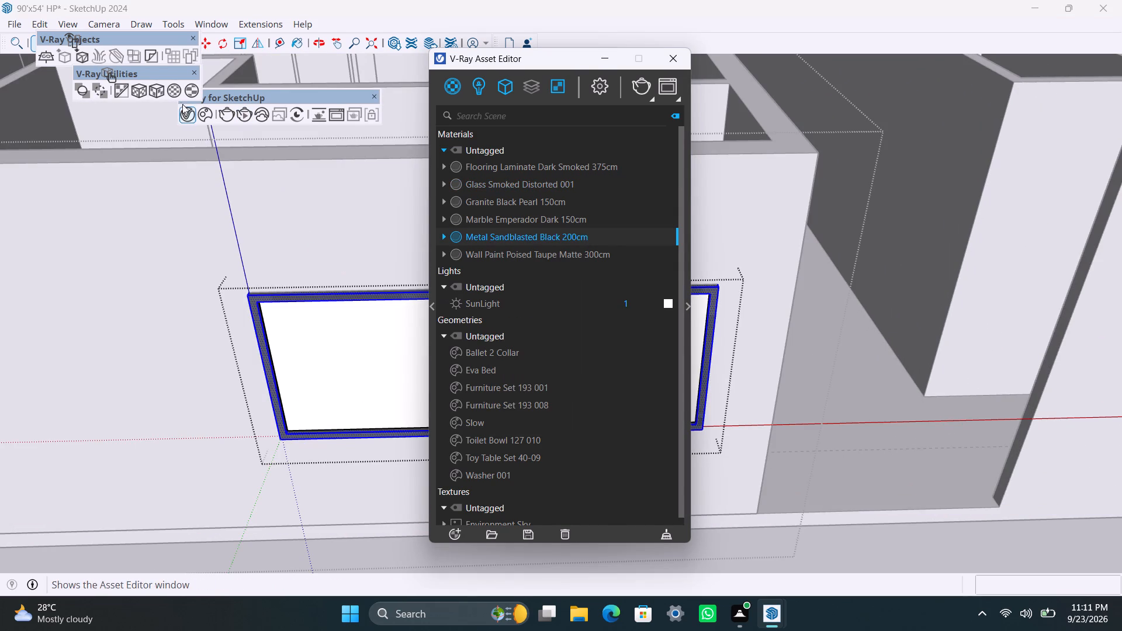
left_click(164, 95)
Apply the Glass Smoked Distorted 001 material to both panes of the second front window.
left_click(396, 387)
scroll(356, 419, "down", 4)
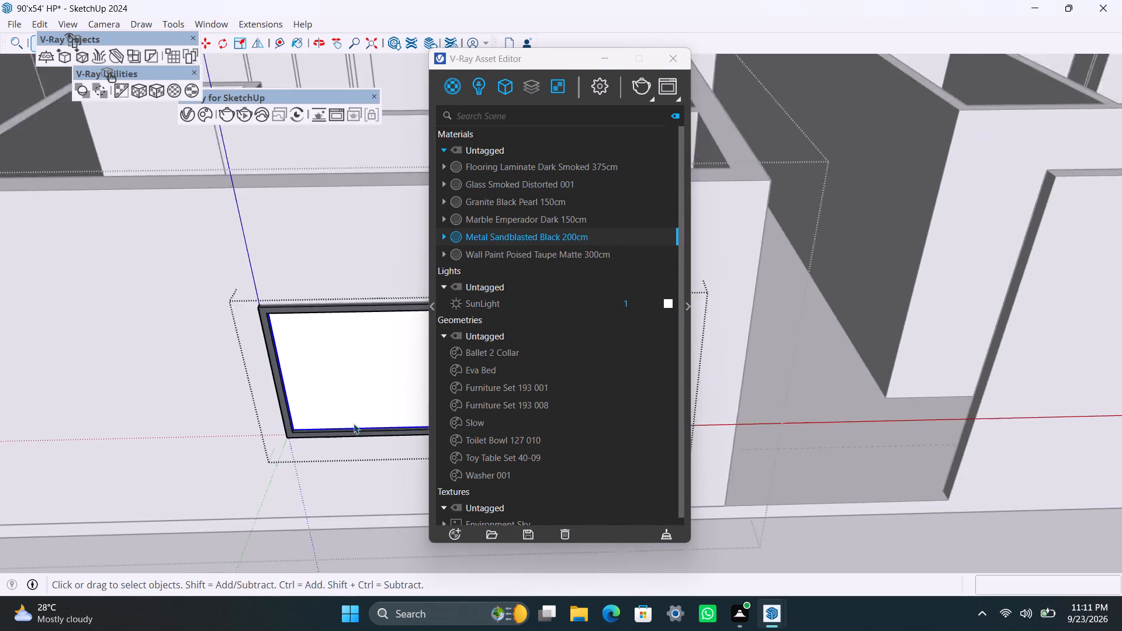
scroll(354, 424, "down", 7)
middle_click_drag(352, 426, 250, 443, "shift")
scroll(328, 437, "up", 3, "shift")
left_click(334, 423, "shift")
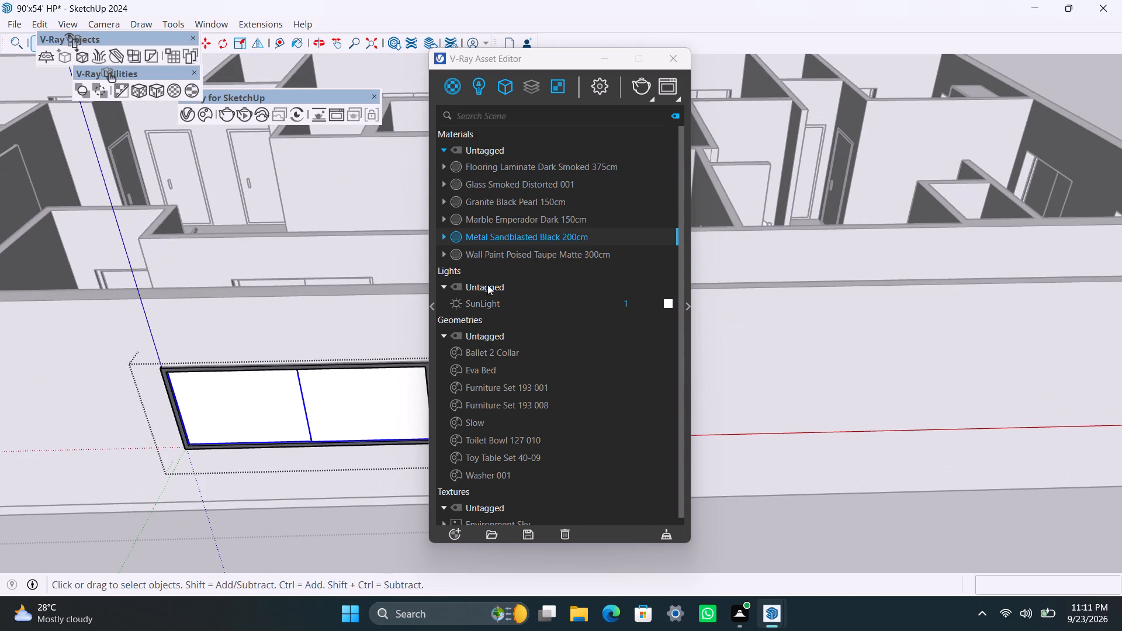
left_click(510, 184)
right_click(509, 183)
left_click(538, 214)
scroll(339, 438, "down", 14)
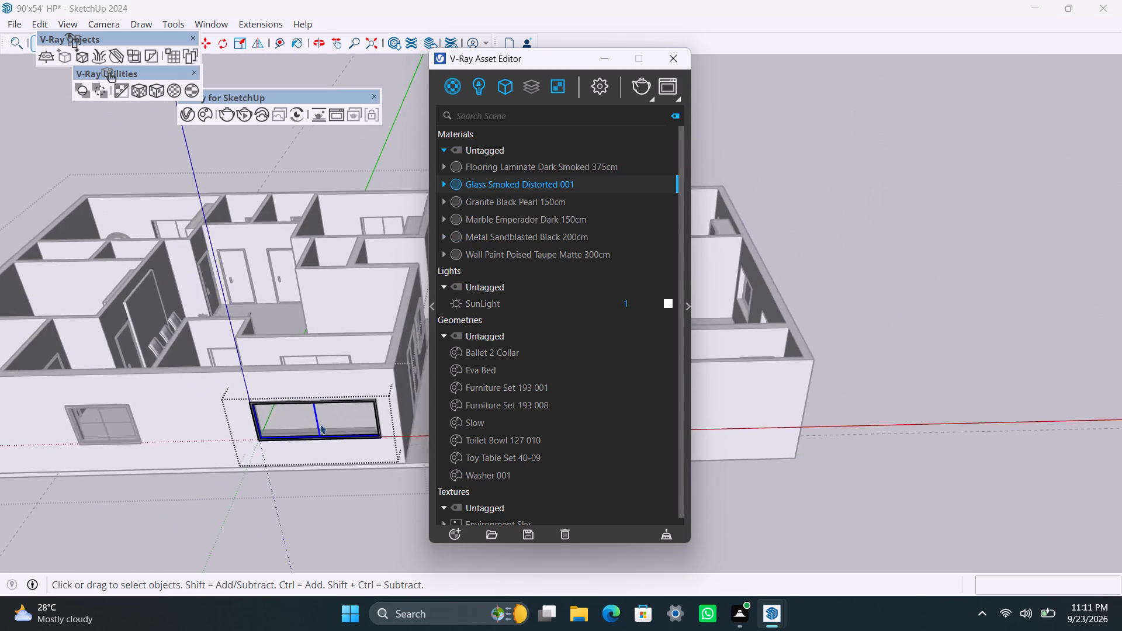
scroll(320, 424, "down", 3)
middle_click_drag(318, 439, 115, 483)
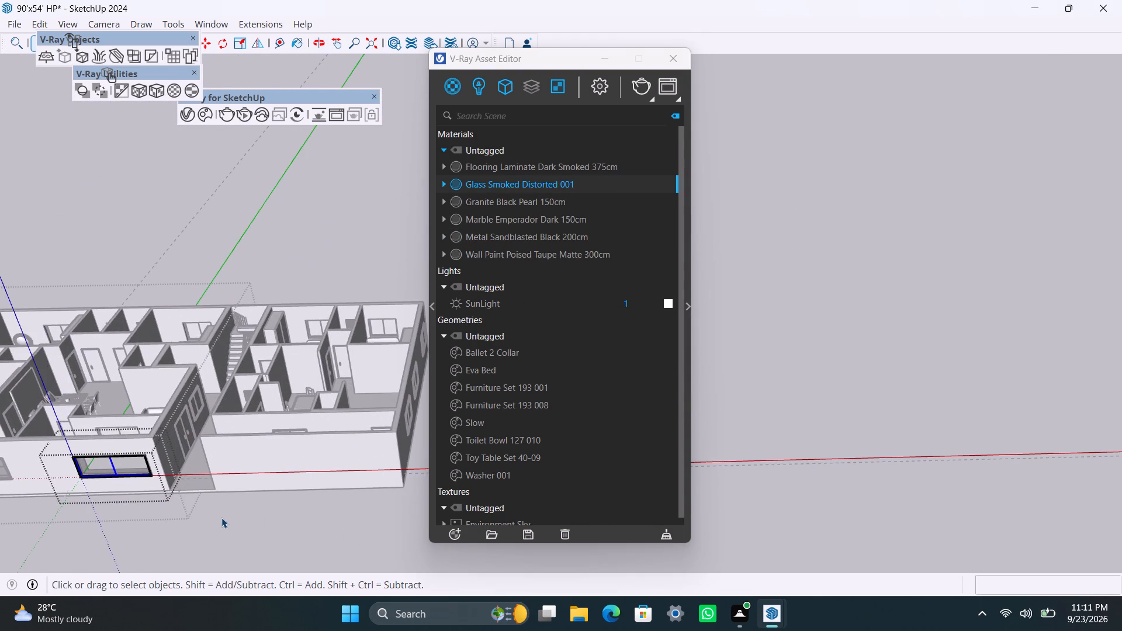
left_click(221, 518)
Apply Metal Sandblasted Black 200cm with box-style fitted texture projection to the frame of the double door on the side wall between the apartments.
scroll(203, 449, "up", 10)
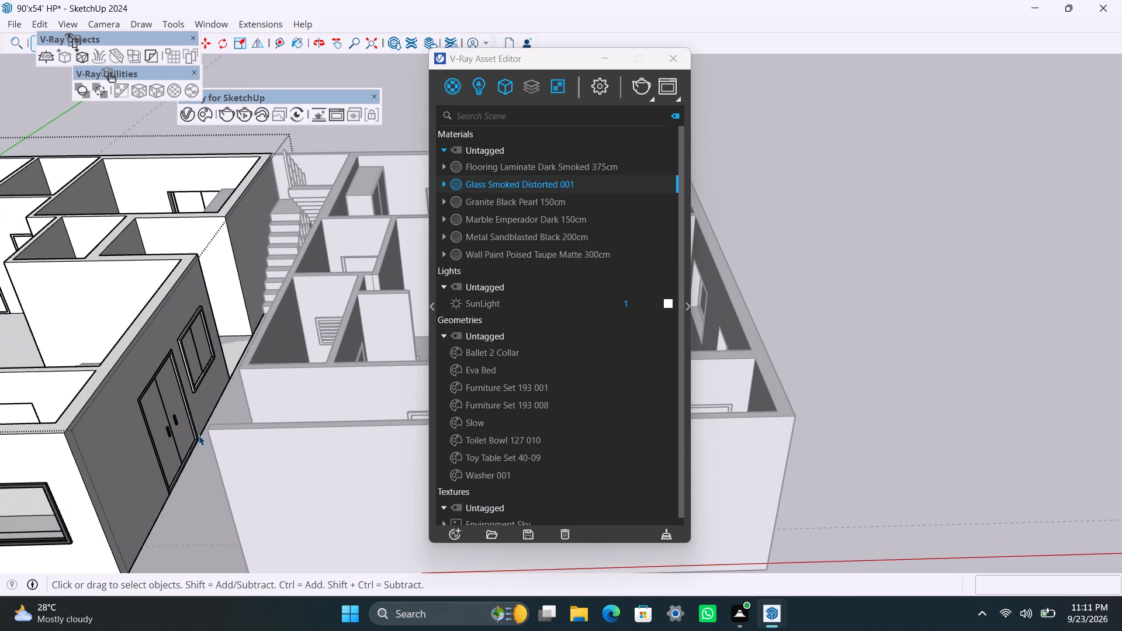
scroll(199, 433, "down", 4)
middle_click_drag(198, 443, 5, 451)
scroll(122, 367, "down", 4)
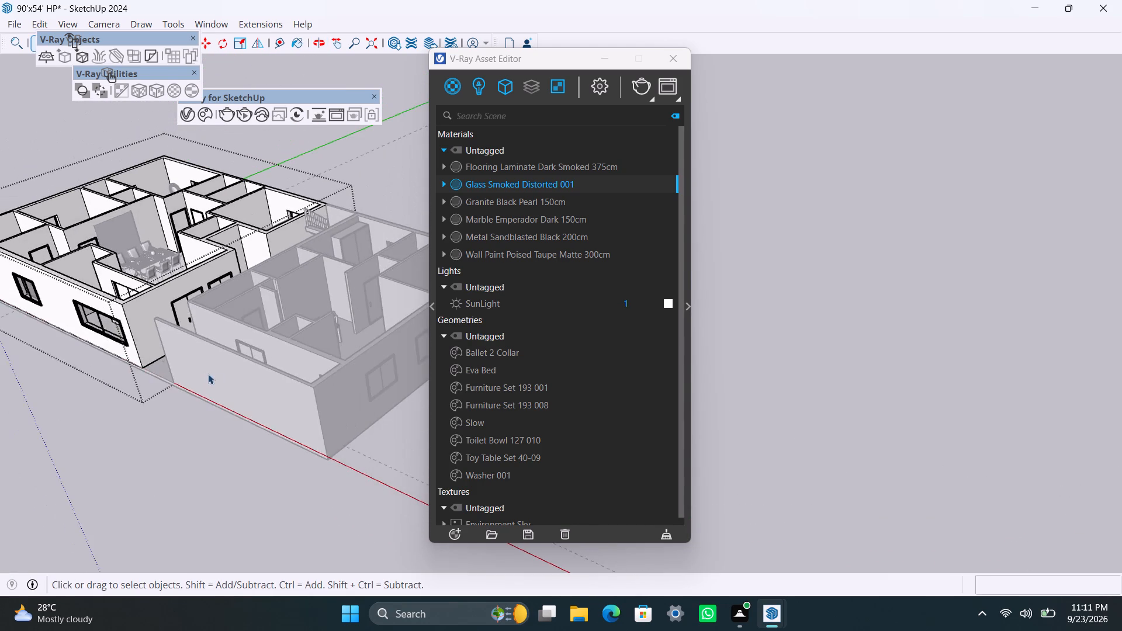
middle_click_drag(198, 387, 54, 390)
scroll(210, 278, "down", 4)
middle_click_drag(252, 300, 346, 536, "shift")
scroll(316, 486, "up", 5)
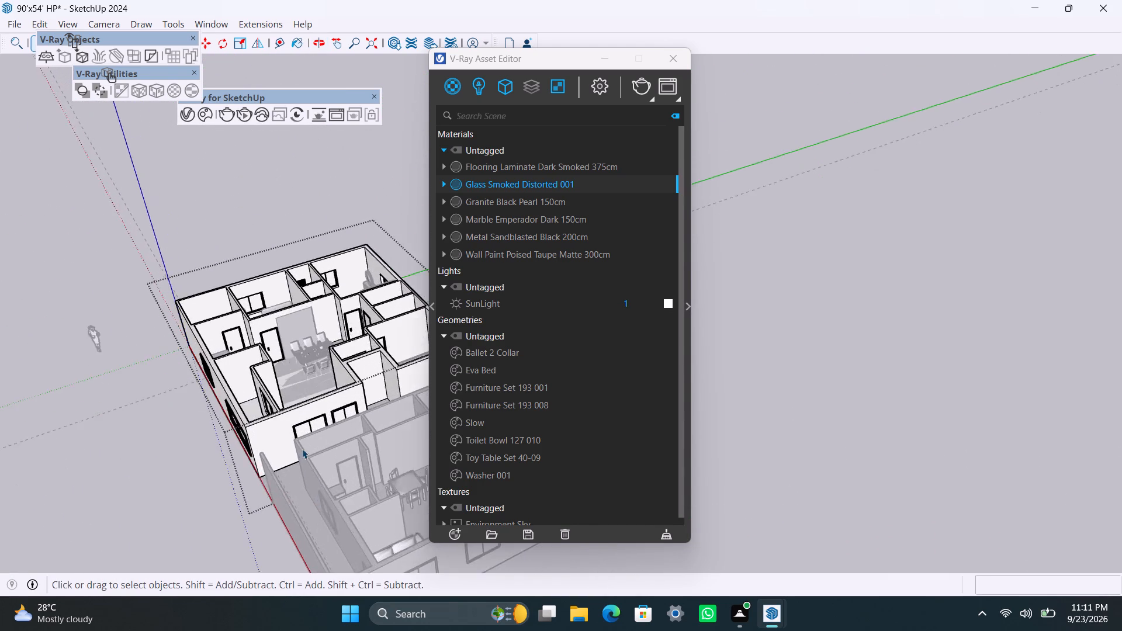
scroll(302, 449, "up", 19)
triple_click(289, 410)
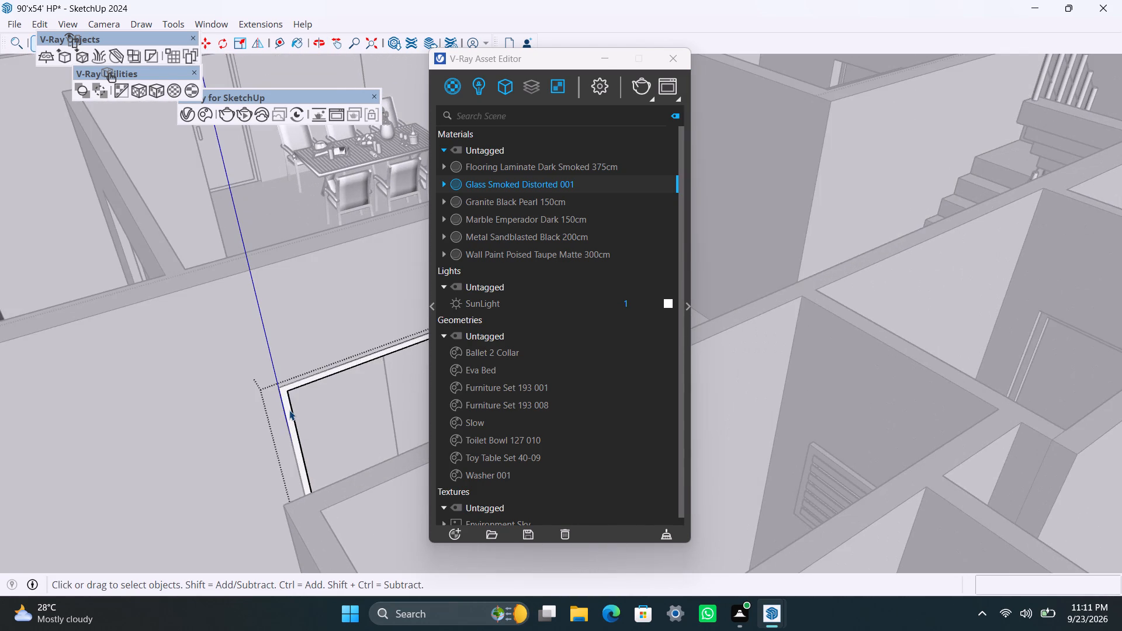
left_click(289, 410)
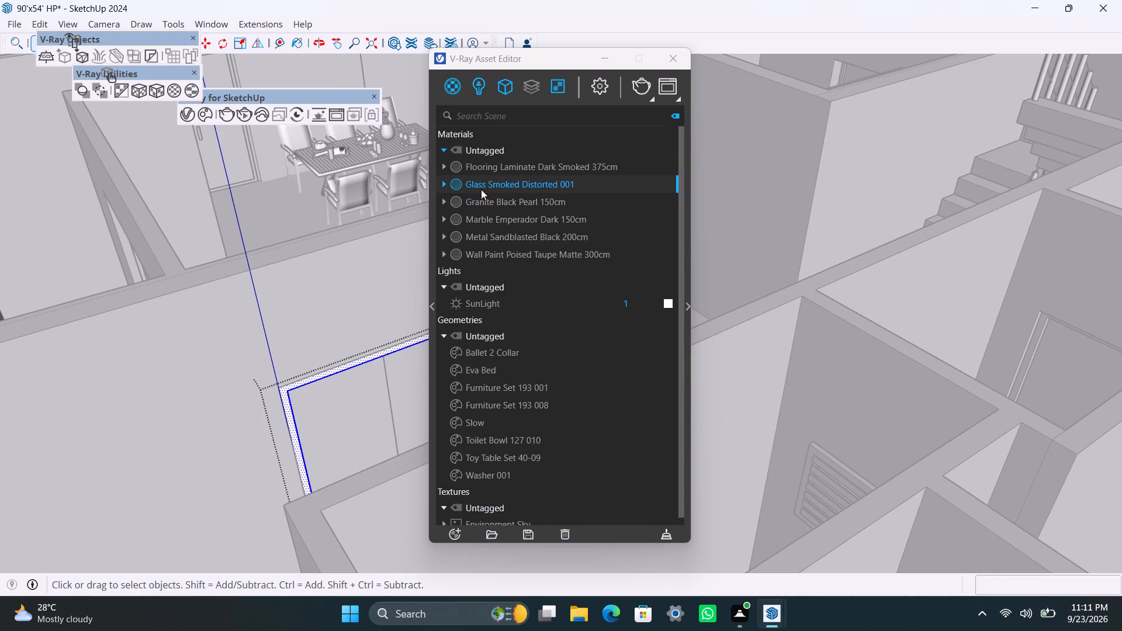
left_click(490, 237)
right_click(489, 237)
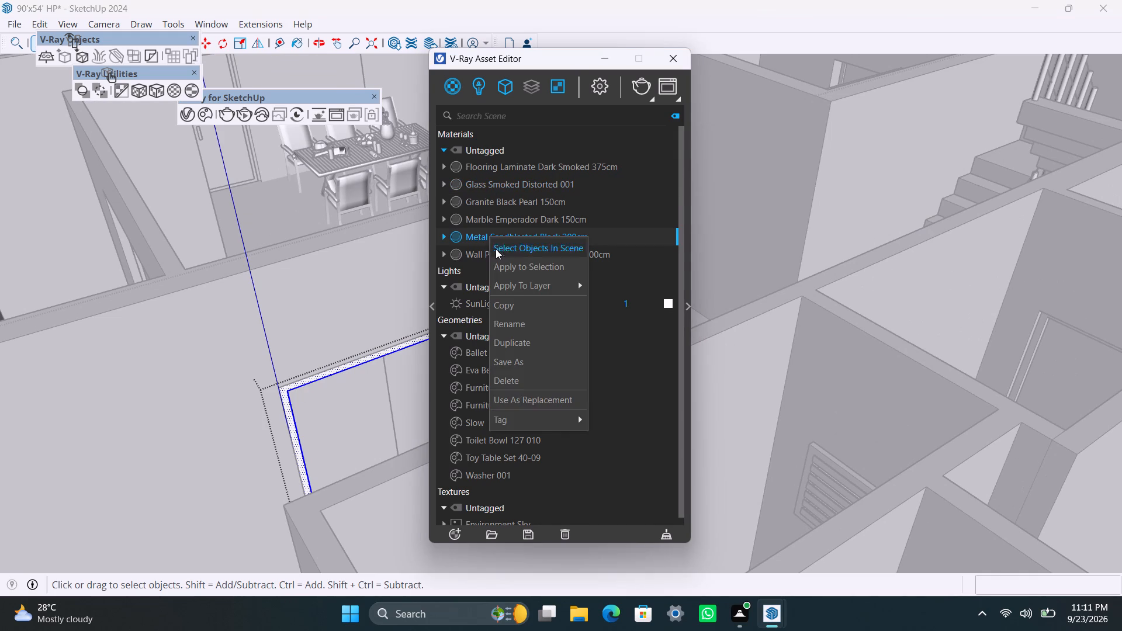
left_click(504, 269)
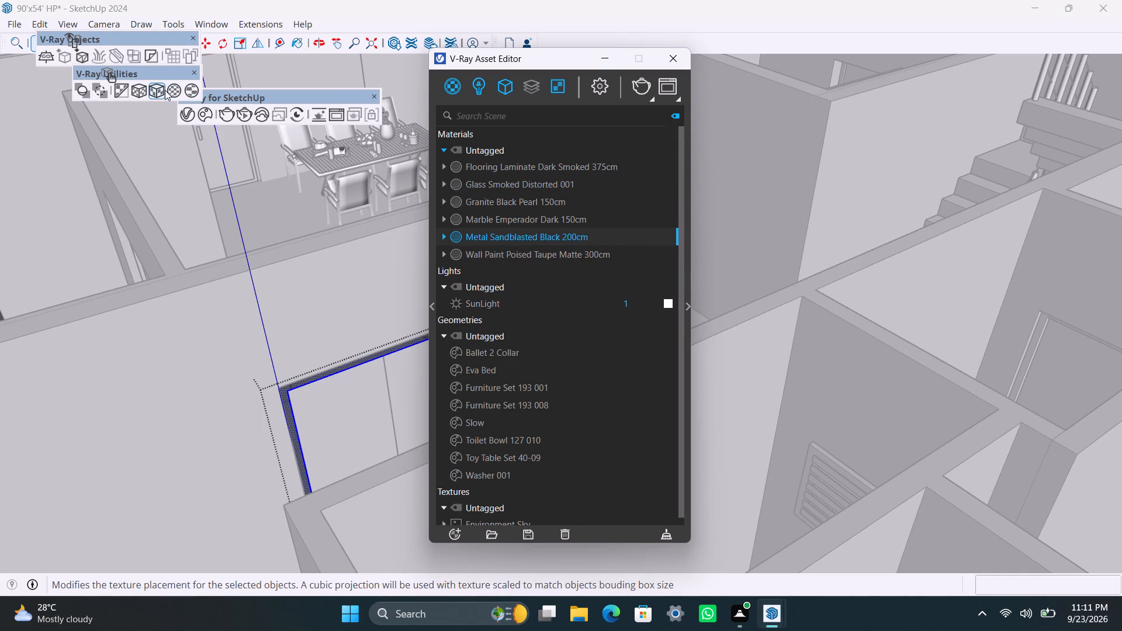
left_click(164, 89)
Apply Flooring Laminate Dark Smoked 375cm with box-style fitted texture projection to both leaves of the double door.
left_click(341, 419)
left_click(374, 413)
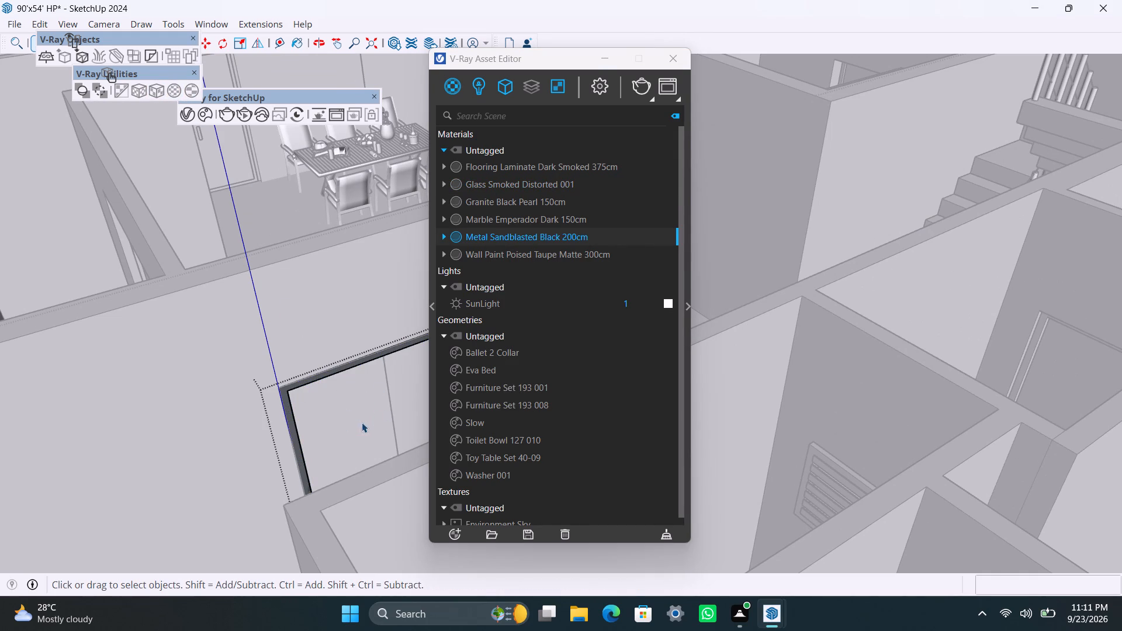
left_click(289, 330)
left_click(339, 413)
left_click(408, 398, "shift")
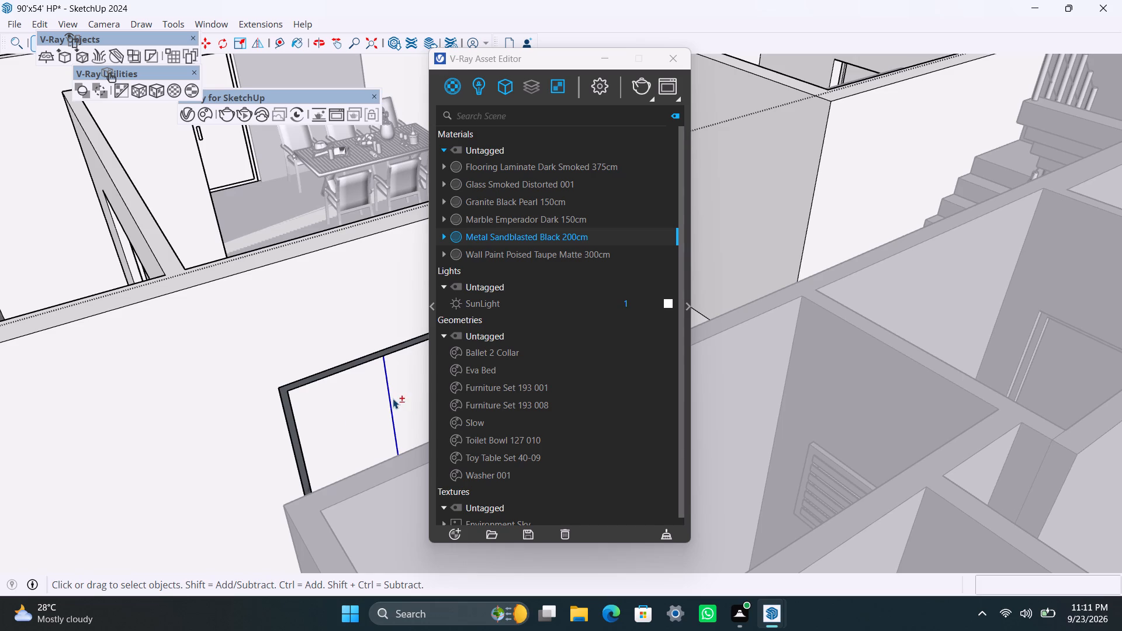
scroll(392, 398, "down", 4)
middle_click_drag(376, 416, 400, 537)
scroll(391, 523, "up", 3)
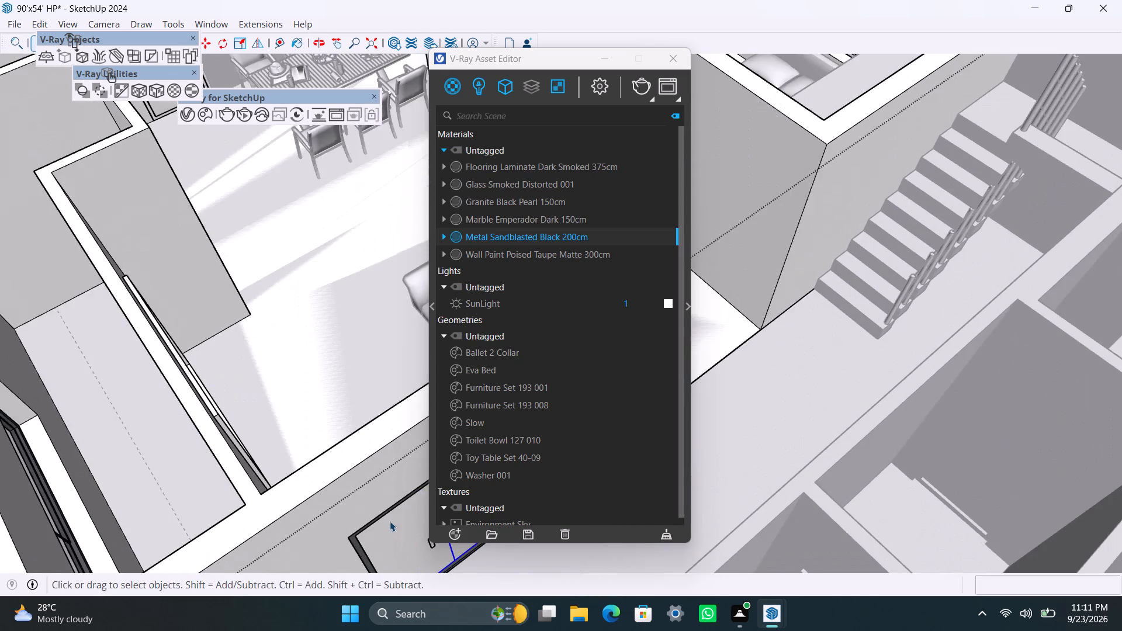
middle_click_drag(390, 521, 259, 383, "shift")
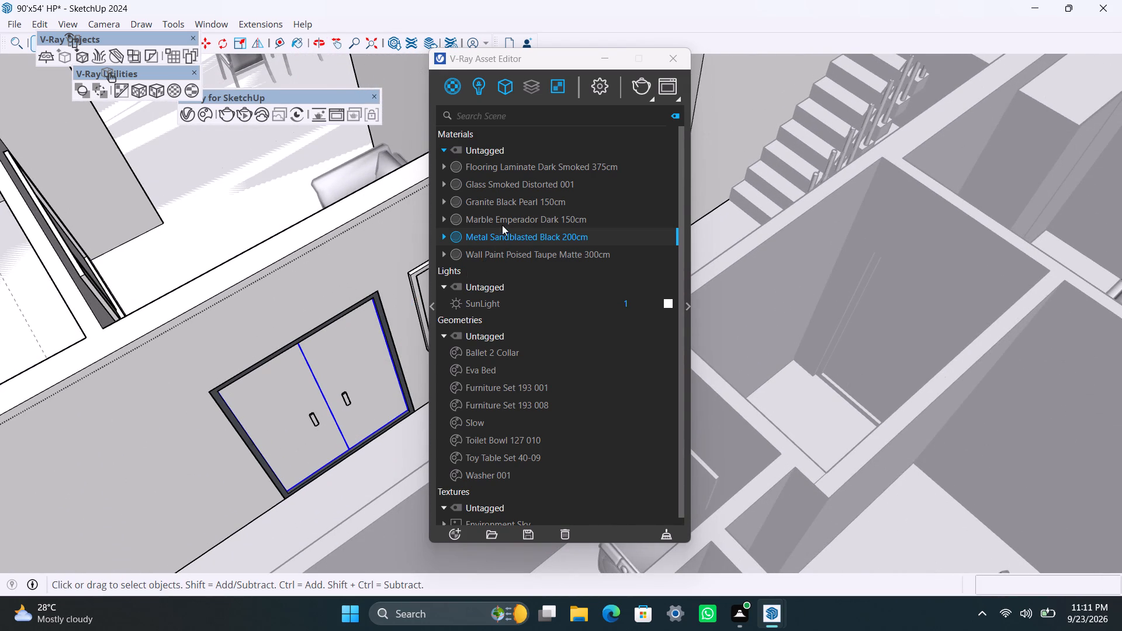
left_click(504, 173)
right_click(504, 173)
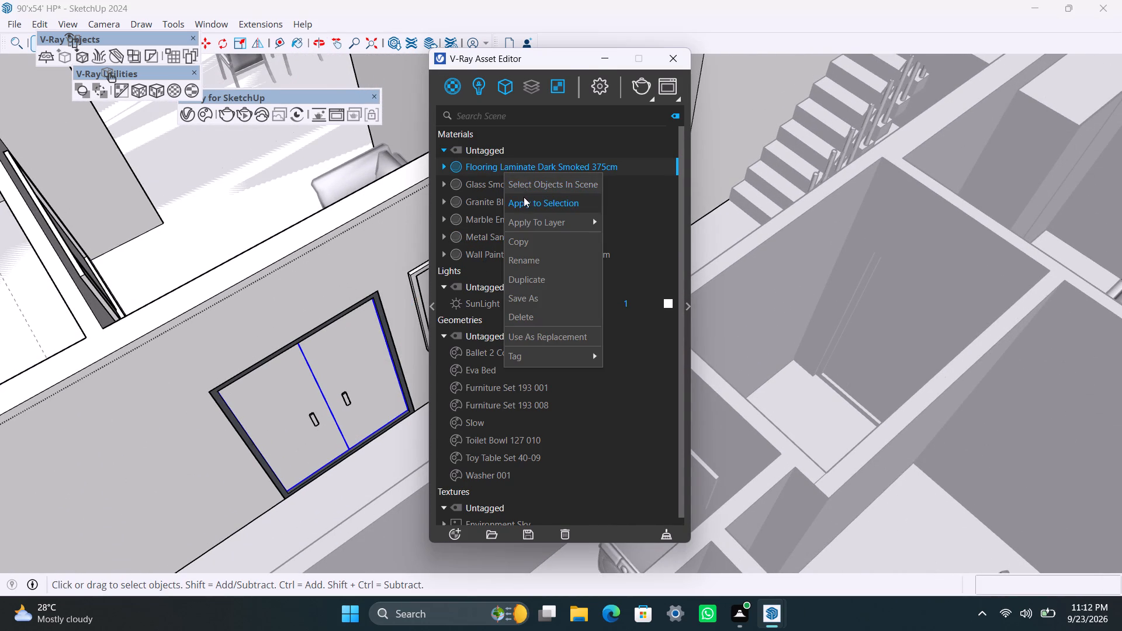
left_click(524, 197)
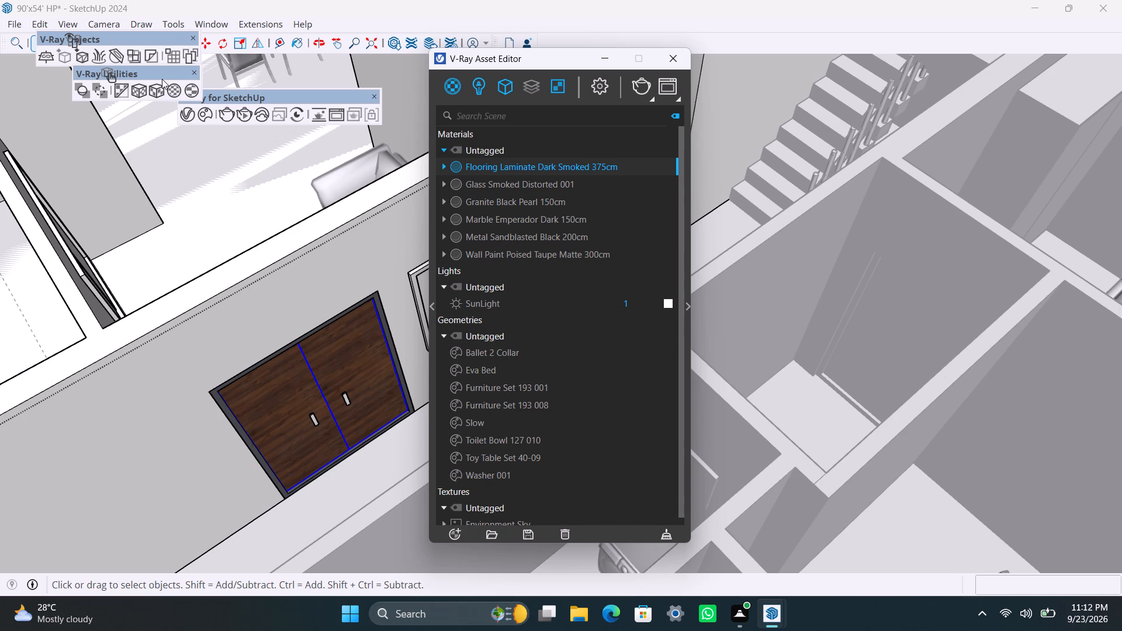
left_click(158, 87)
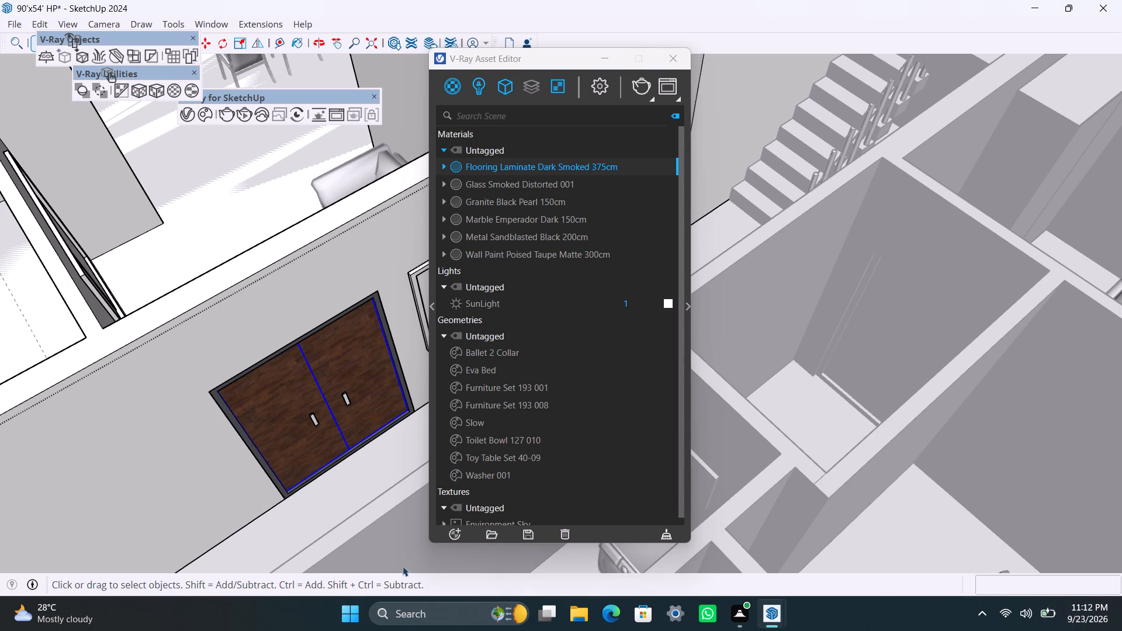
left_click(351, 497)
Apply the Metal Sandblasted Black 200cm material to both handles of the double door.
scroll(303, 419, "up", 5)
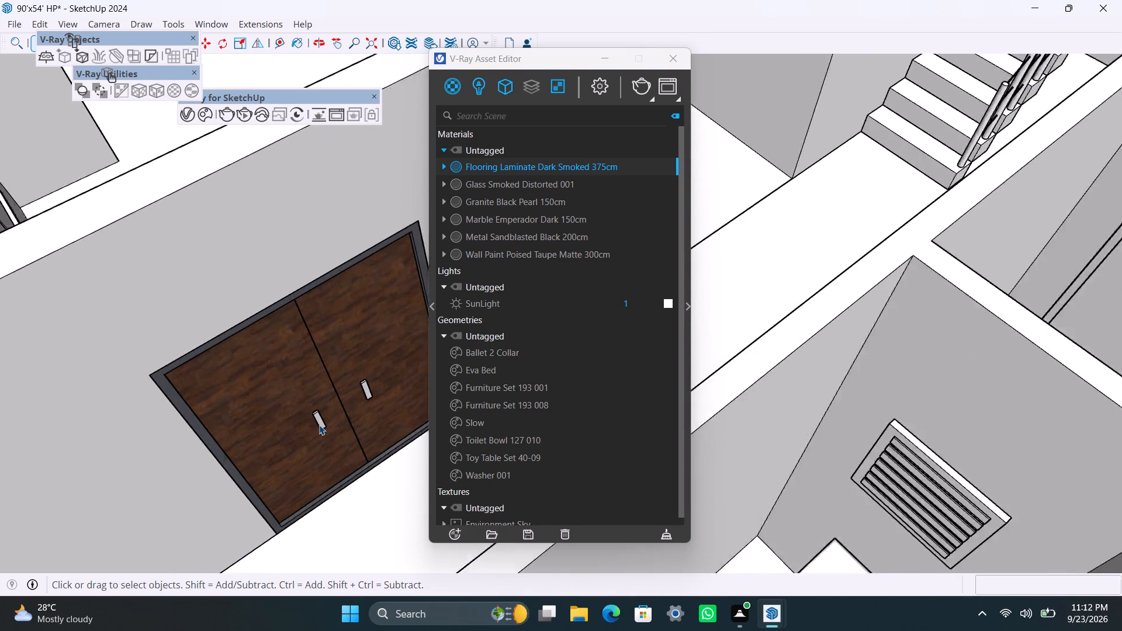
scroll(319, 425, "up", 5)
left_click(317, 415)
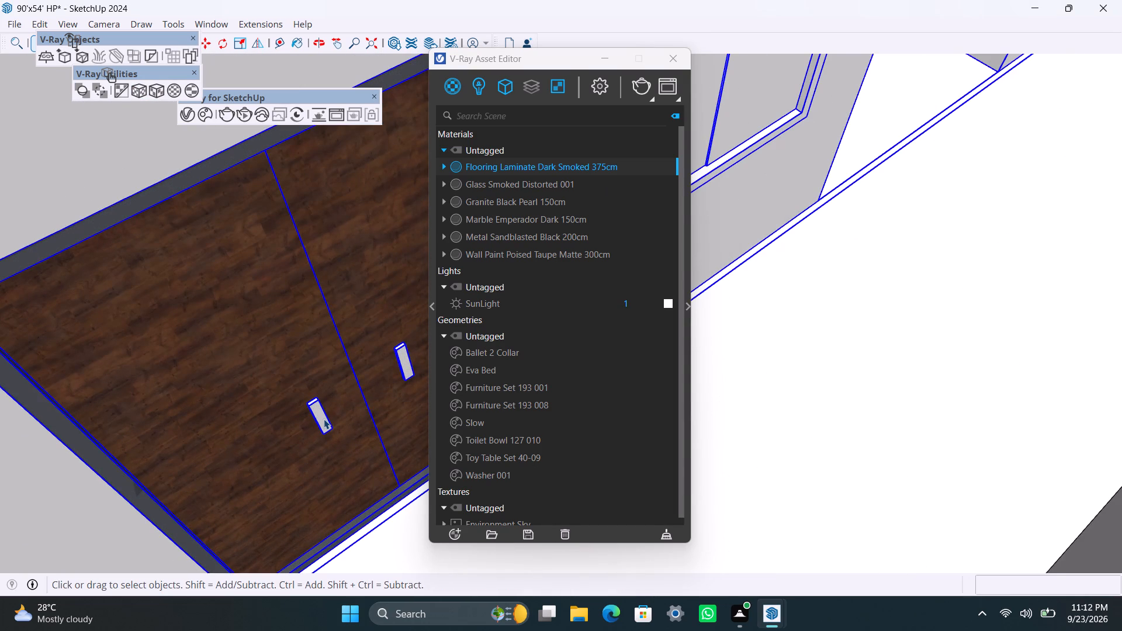
triple_click(324, 419)
left_click(405, 367, "shift")
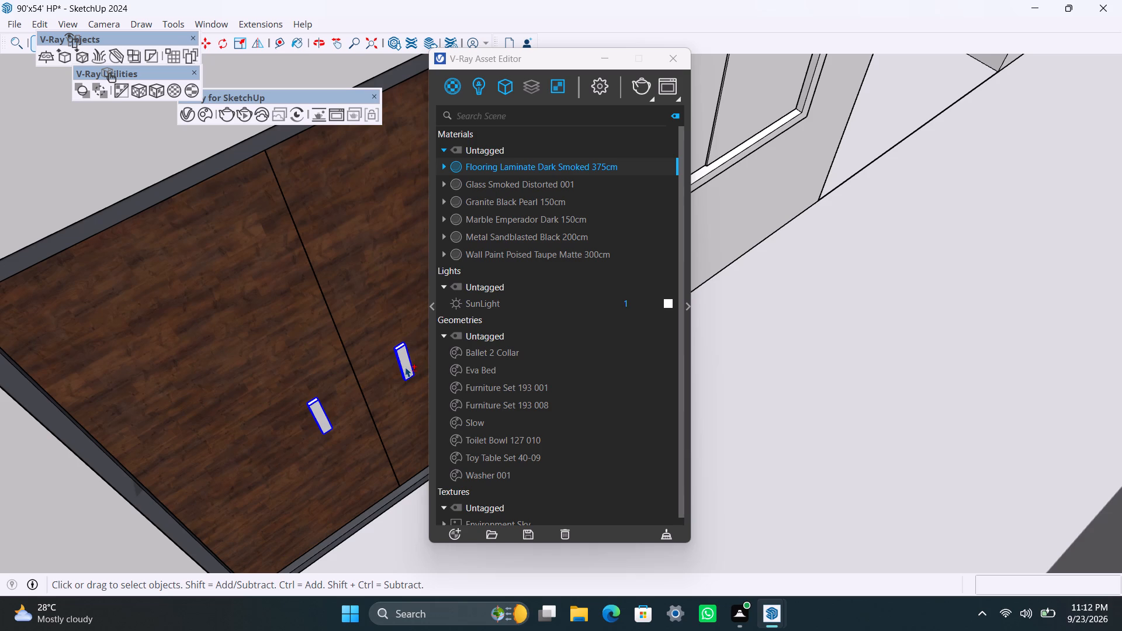
left_click(483, 233)
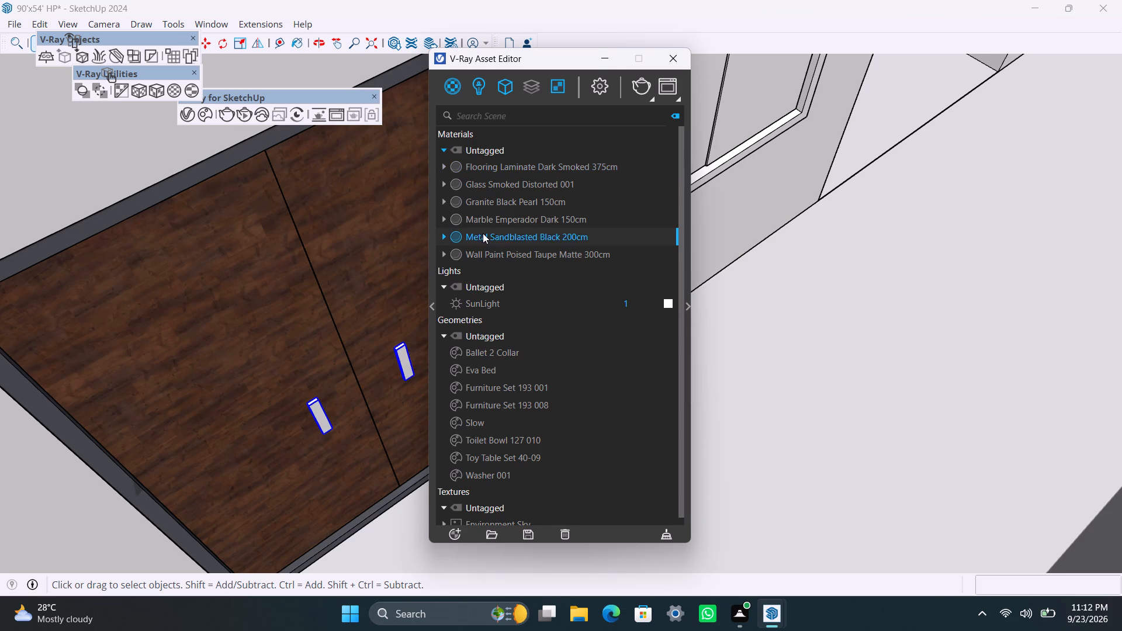
right_click(483, 233)
left_click(504, 262)
left_click(800, 325)
Apply Metal Sandblasted Black 200cm with box-style fitted texture projection to the frame of the two-pane window beside the double door.
scroll(790, 352, "down", 4)
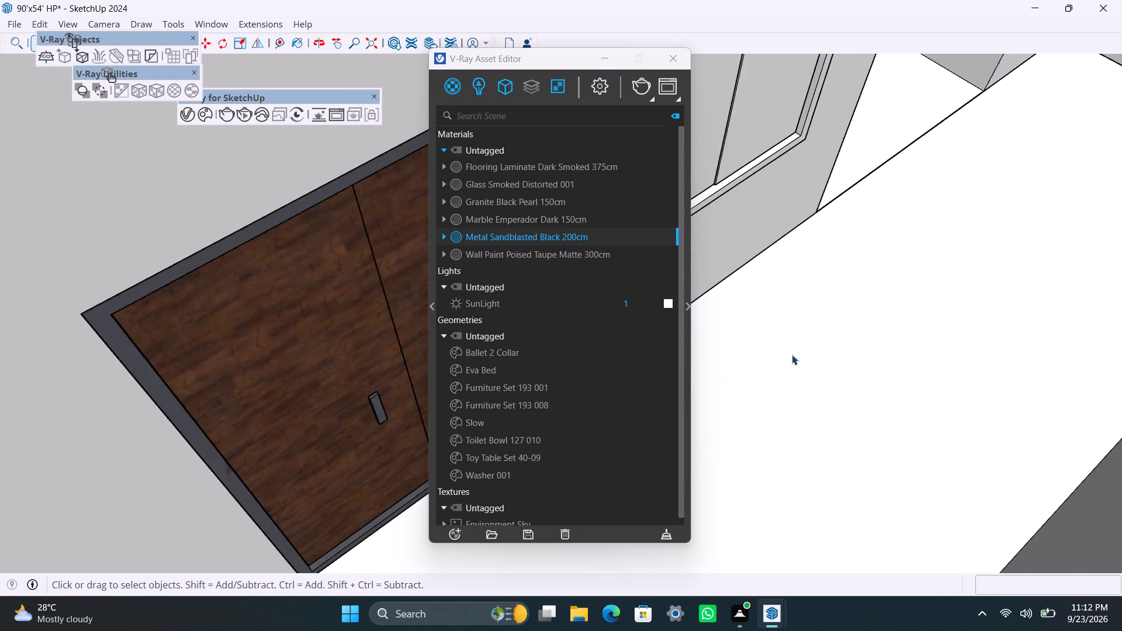
middle_click_drag(800, 352, 365, 450, "shift")
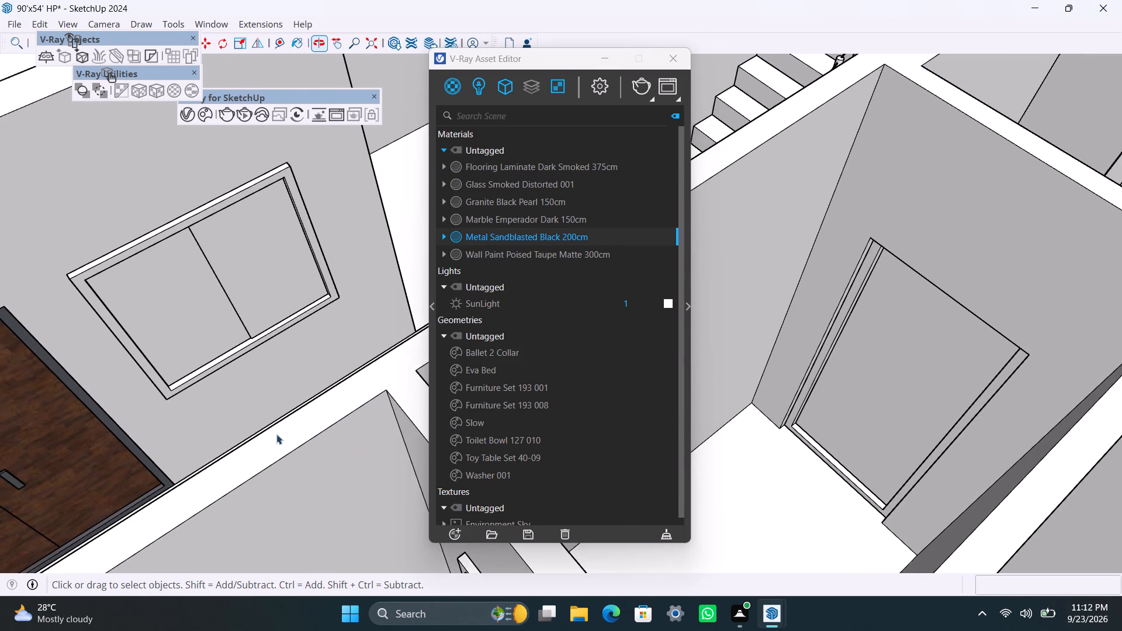
scroll(207, 390, "up", 3)
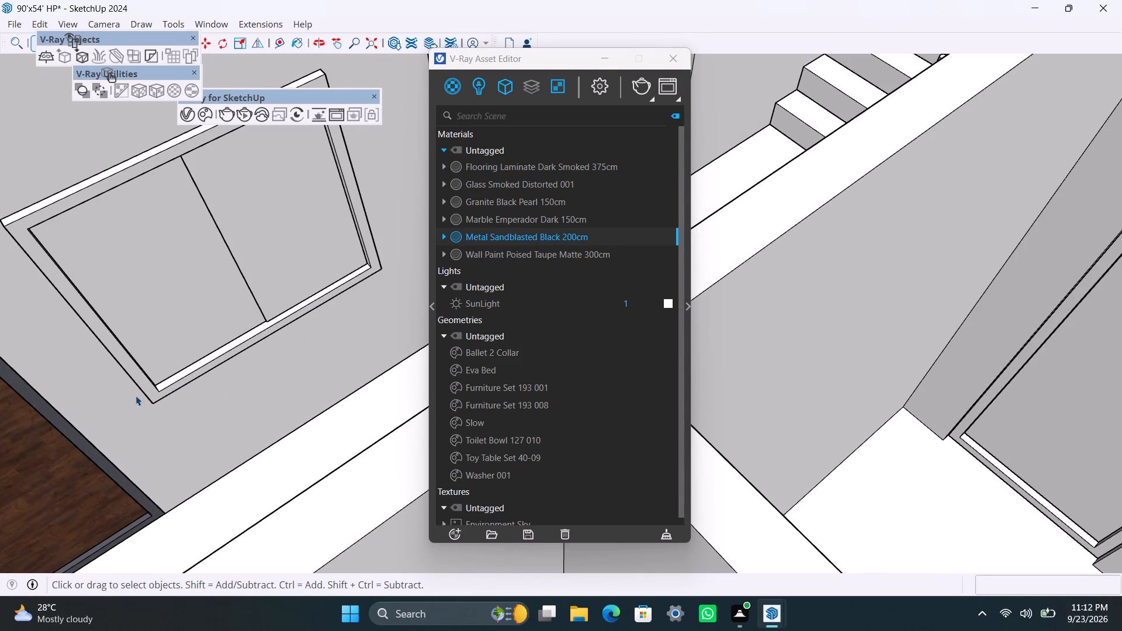
triple_click(145, 380)
scroll(157, 418, "down", 3)
middle_click_drag(161, 422, 162, 422)
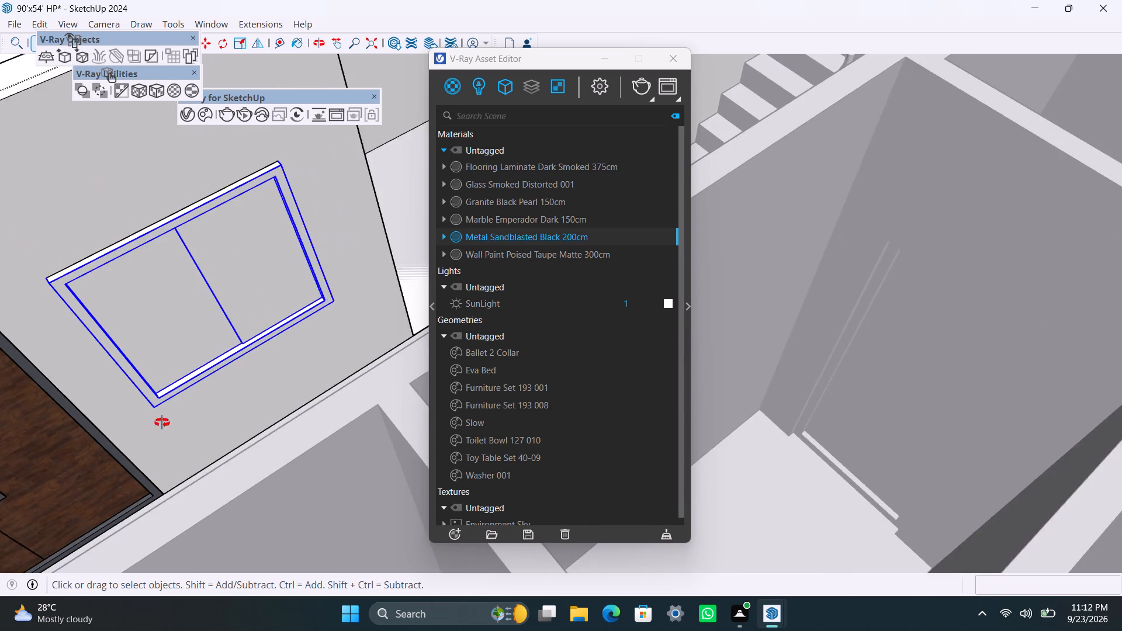
middle_click_drag(162, 422, 43, 397)
scroll(139, 310, "down", 2)
middle_click_drag(165, 322, 351, 507, "shift")
scroll(251, 410, "up", 9)
triple_click(224, 327)
left_click(224, 327)
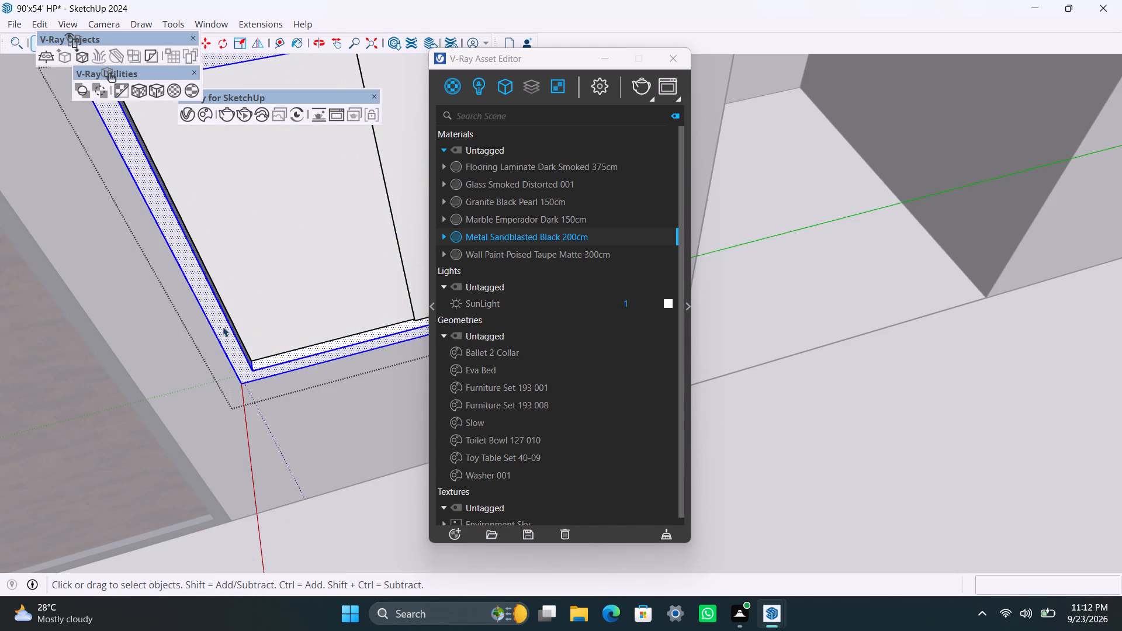
right_click(491, 238)
left_click(505, 258)
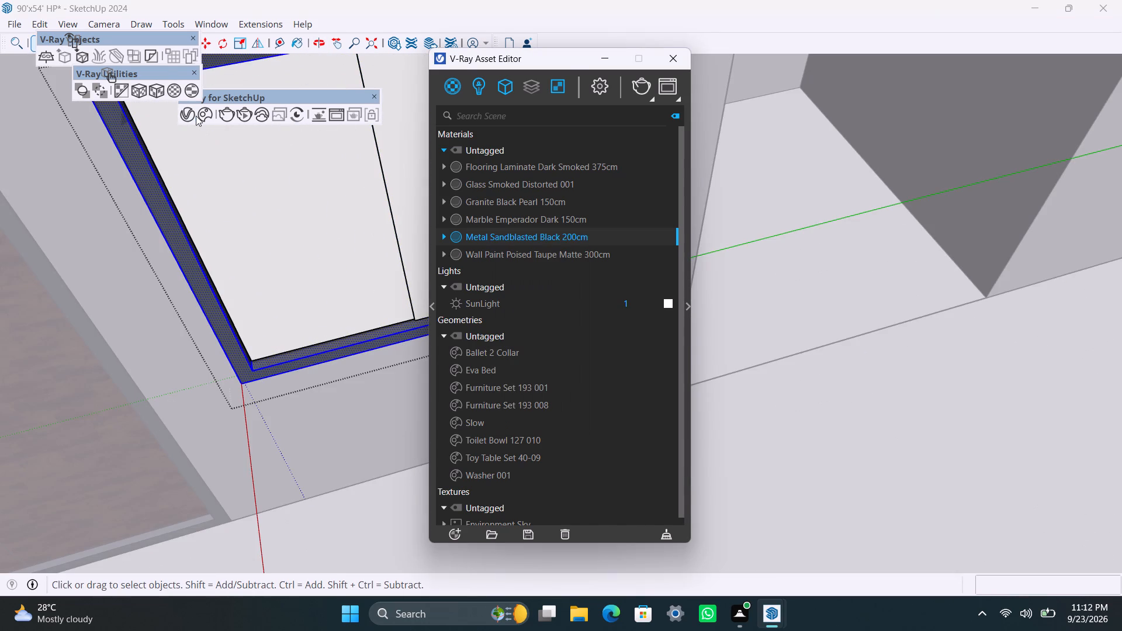
left_click(157, 91)
Apply the Glass Smoked Distorted 001 material to both panes of the window beside the double door.
left_click(234, 209)
left_click(411, 208, "shift")
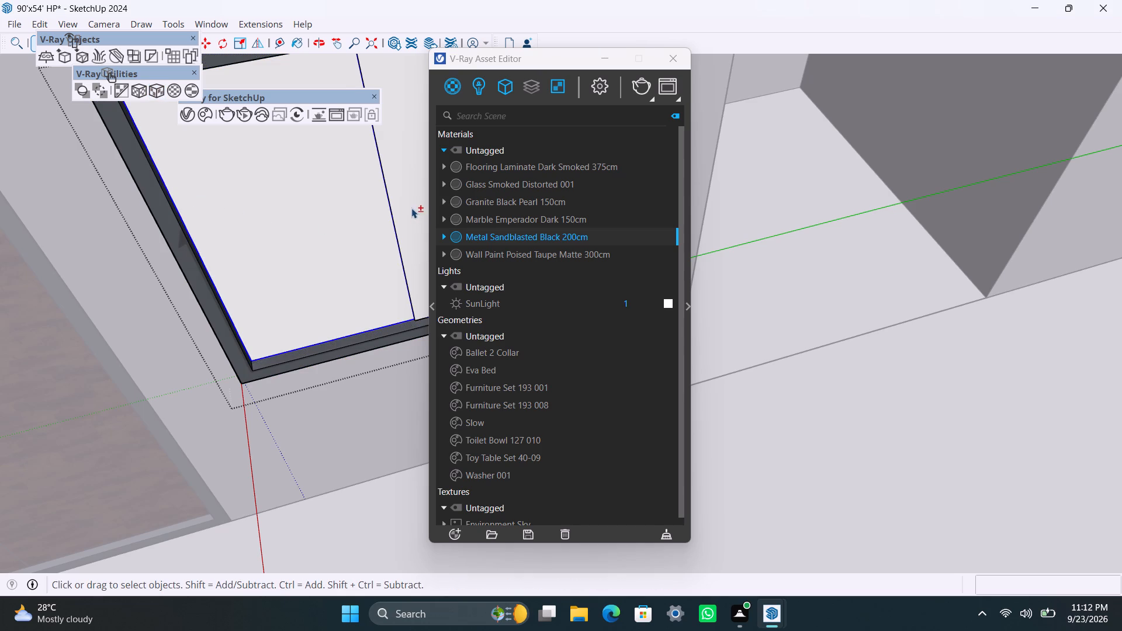
left_click(501, 181)
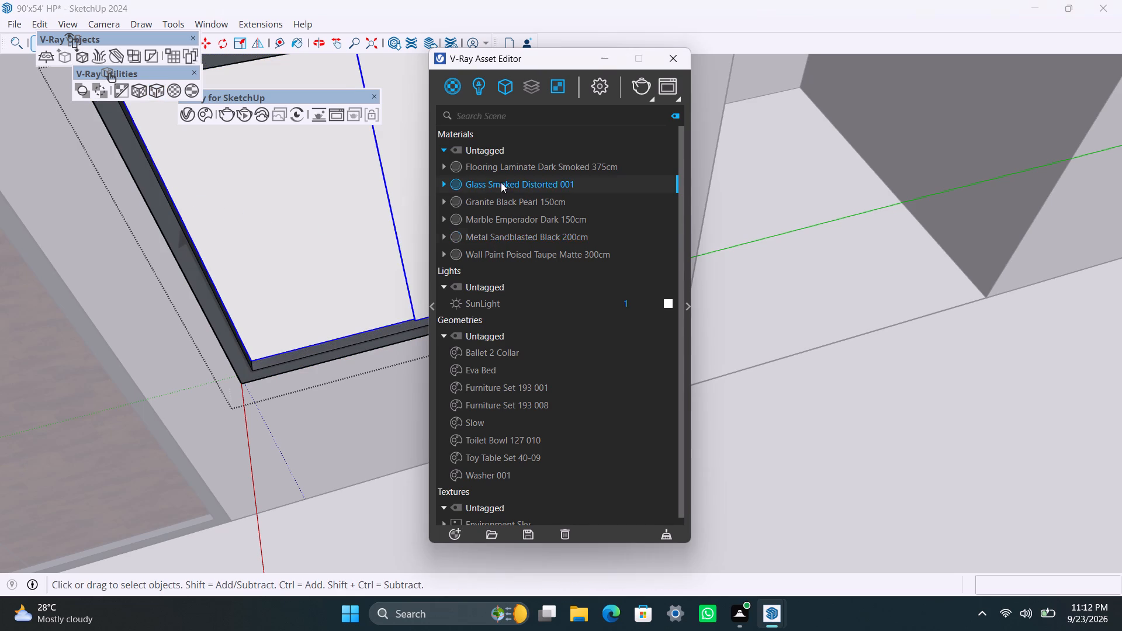
right_click(501, 185)
left_click(510, 210)
scroll(292, 346, "down", 13)
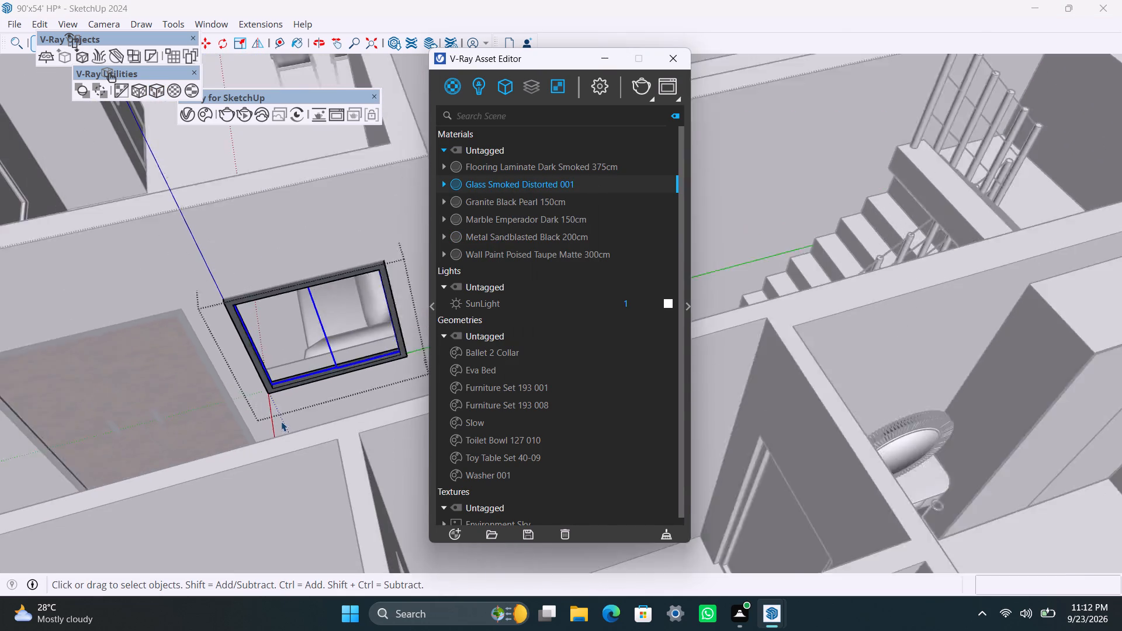
scroll(281, 421, "down", 2)
scroll(318, 336, "down", 5)
middle_click_drag(318, 337, 205, 505)
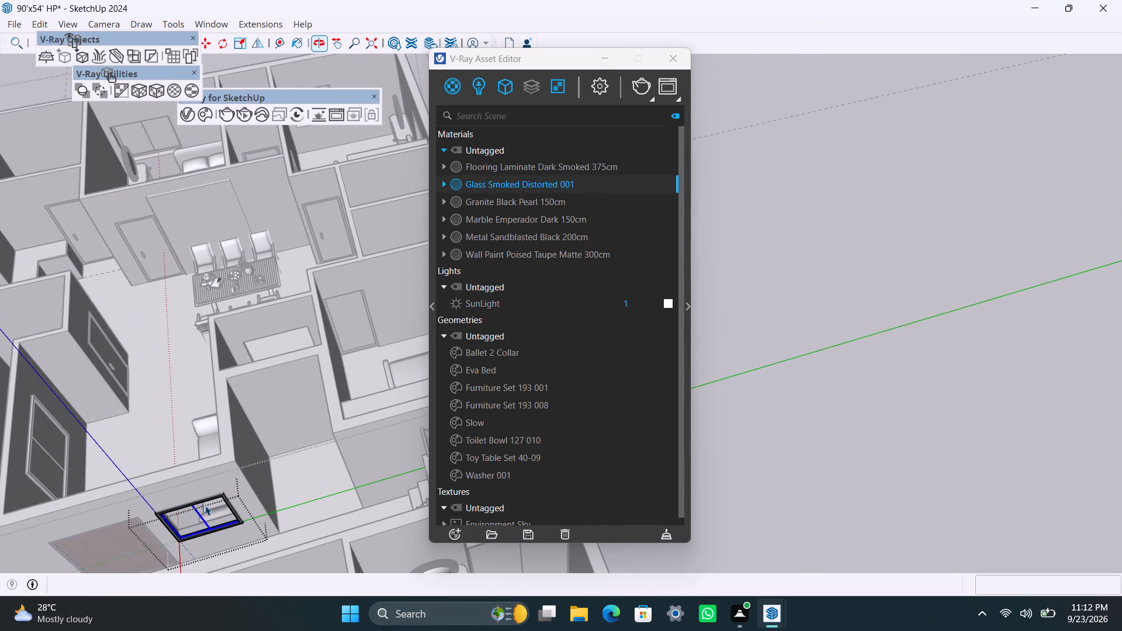
left_click(885, 330)
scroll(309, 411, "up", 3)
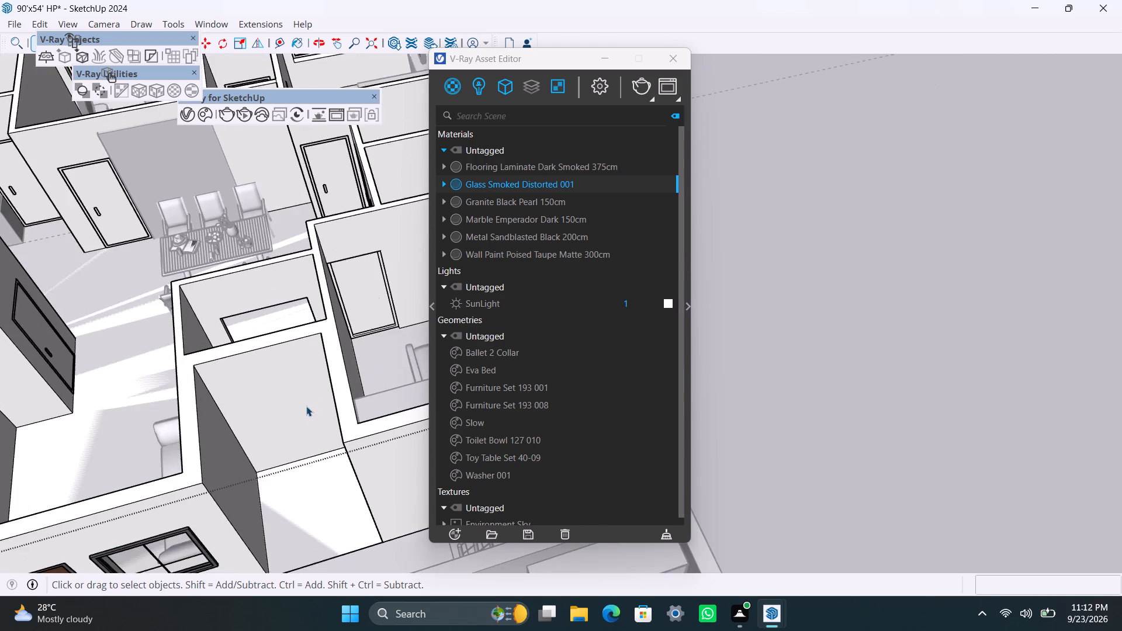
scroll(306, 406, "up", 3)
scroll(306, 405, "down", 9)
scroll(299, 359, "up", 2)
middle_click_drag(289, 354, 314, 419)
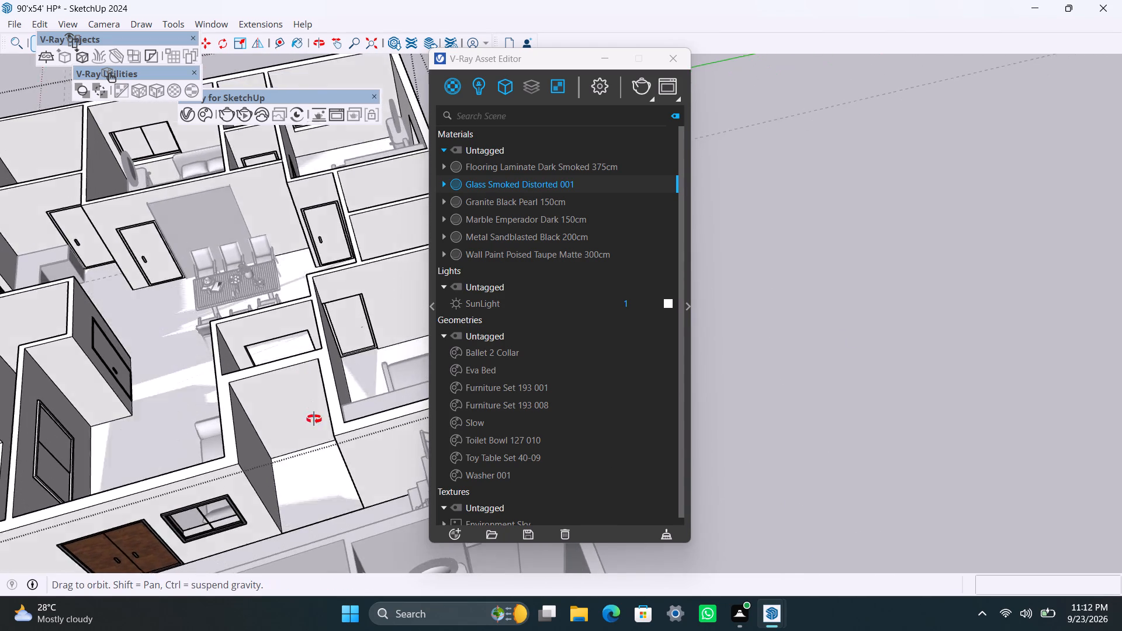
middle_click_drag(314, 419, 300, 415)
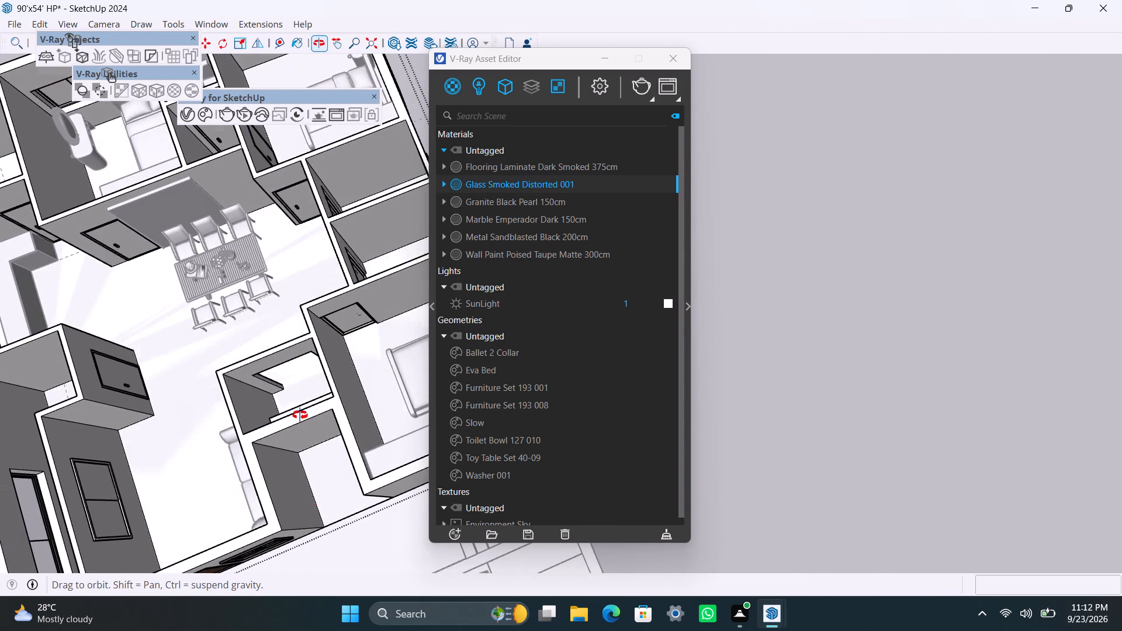
Apply Metal Sandblasted Black 200cm with box-style fitted texture projection to the frame of the two-pane window in the living room's side wall.
middle_click_drag(300, 415, 292, 367)
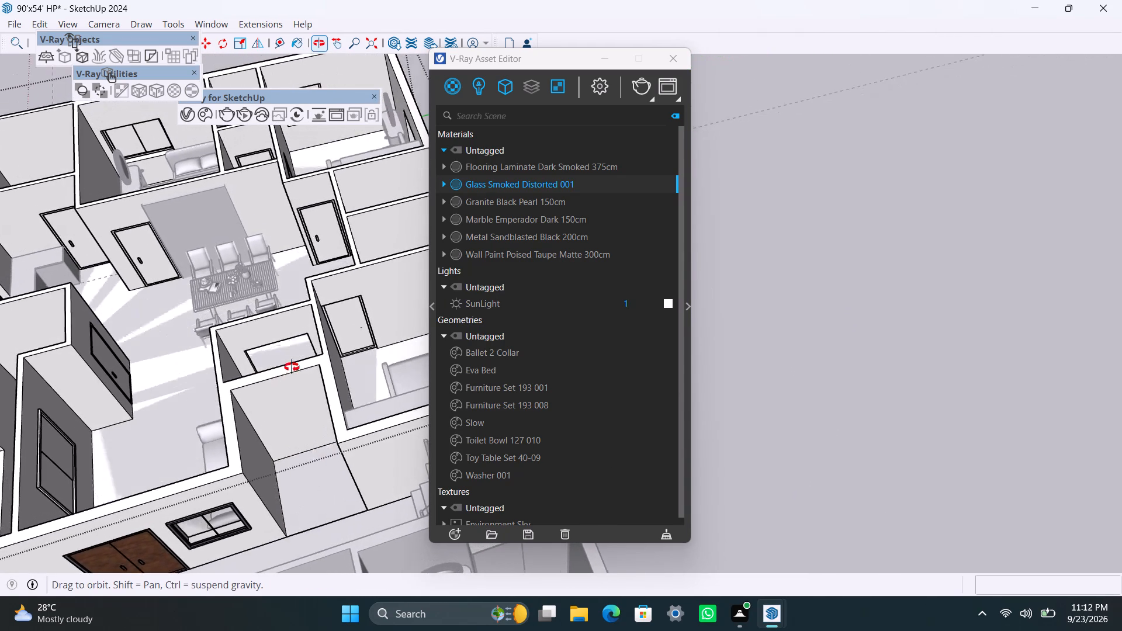
middle_click_drag(292, 367, 293, 367)
scroll(202, 435, "down", 4)
middle_click_drag(165, 432, 314, 374, "shift")
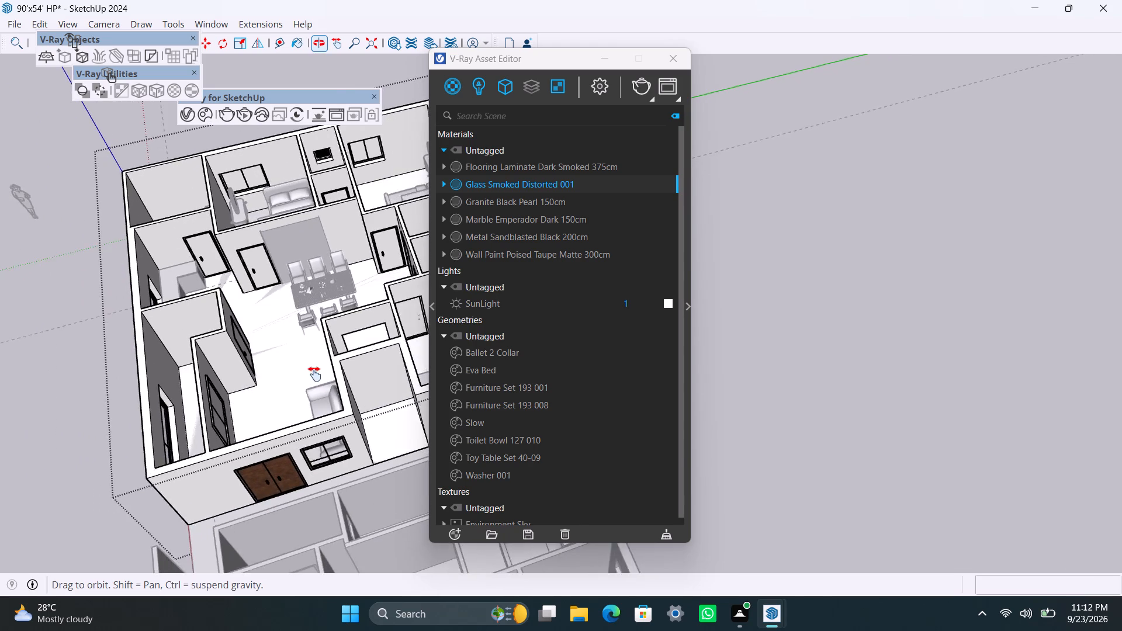
middle_click_drag(314, 374, 356, 365, "shift")
scroll(309, 388, "up", 11)
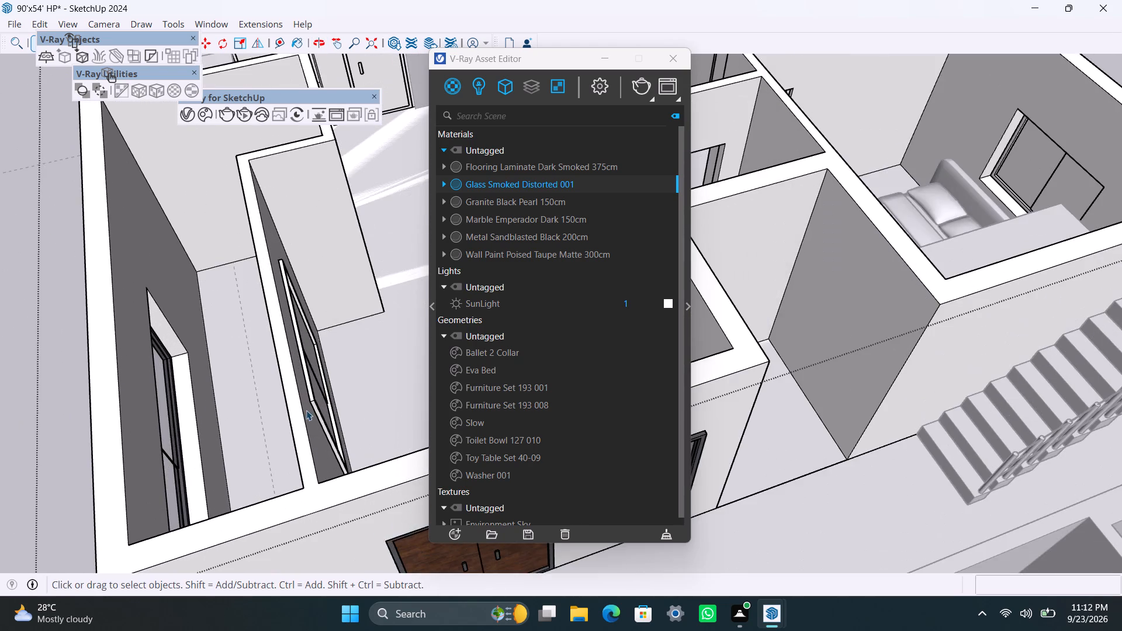
scroll(308, 410, "up", 8)
triple_click(312, 390)
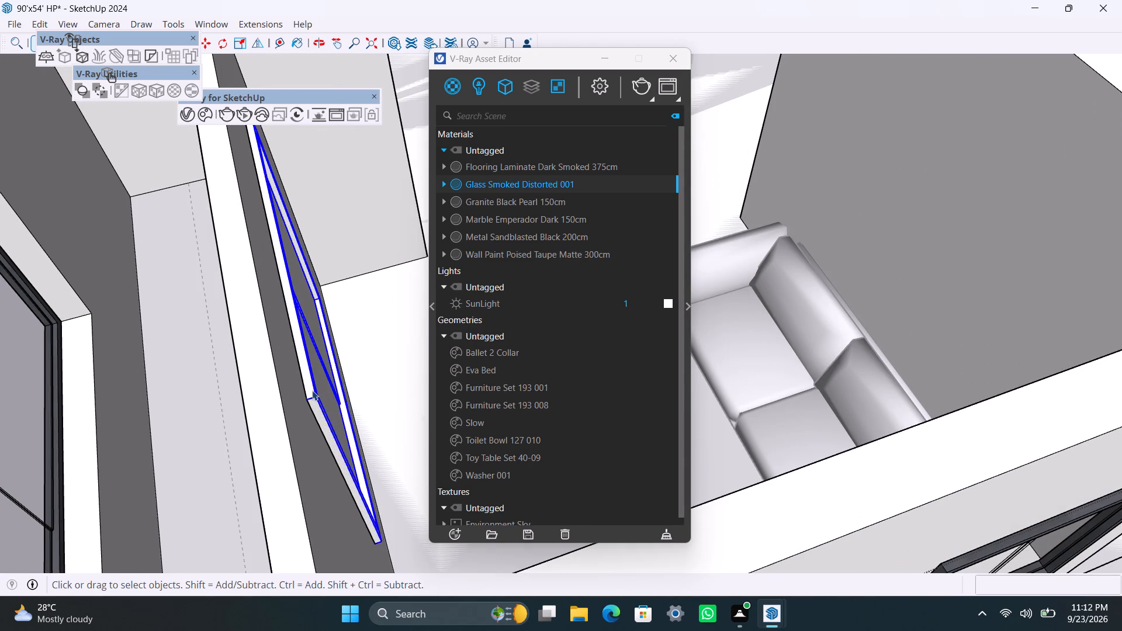
left_click(313, 390)
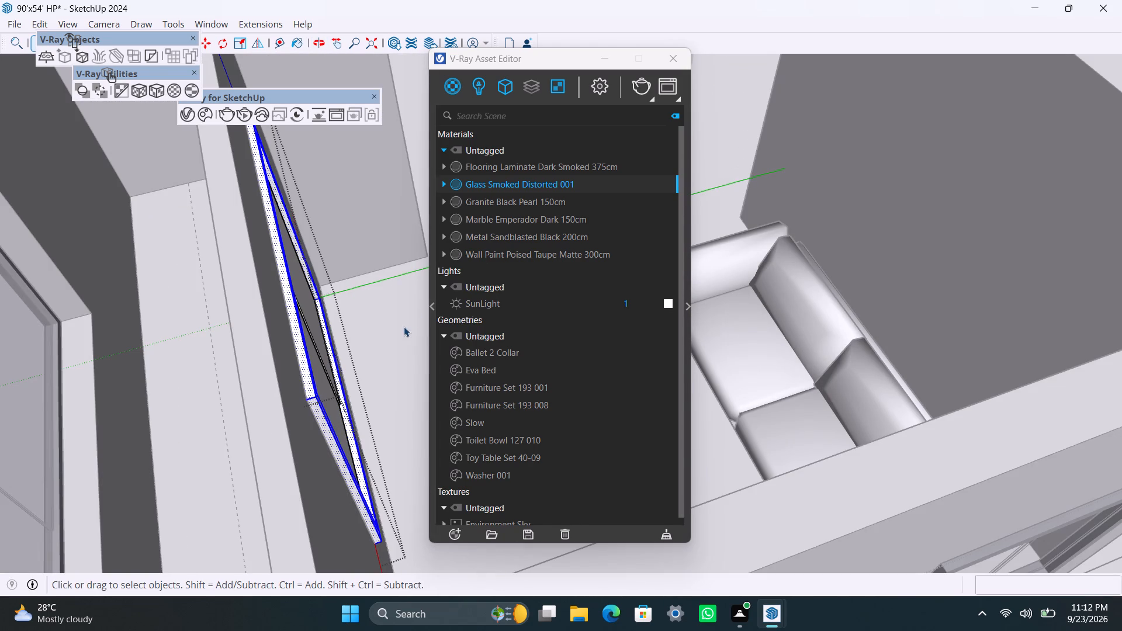
left_click(512, 239)
right_click(513, 238)
left_click(534, 260)
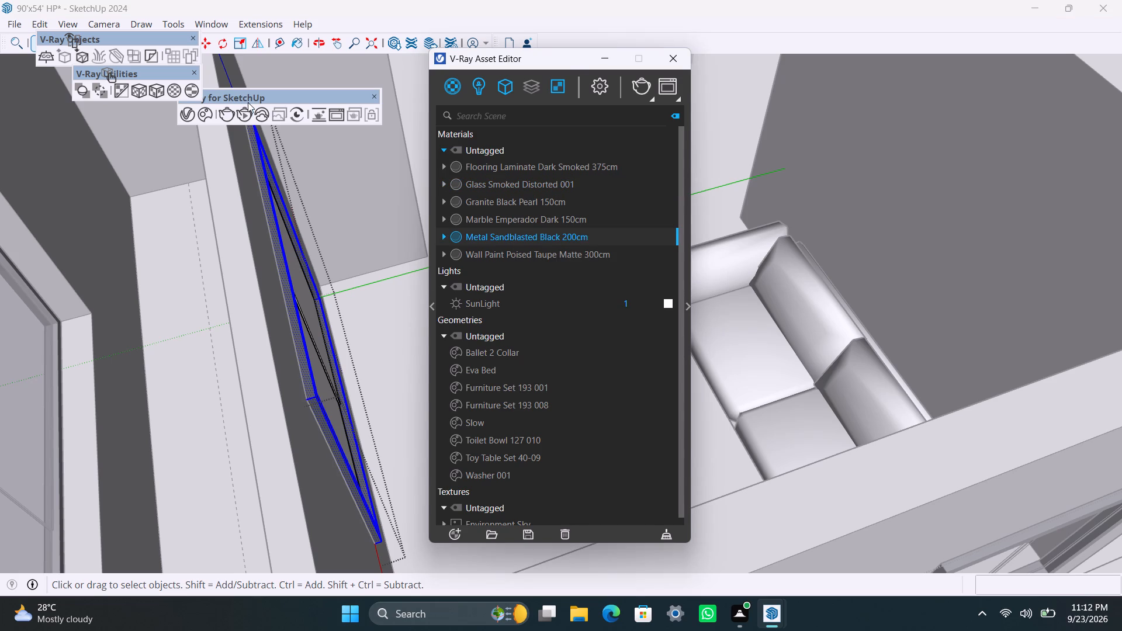
left_click_drag(160, 92, 157, 99)
Apply the Glass Smoked Distorted 001 material to both panes of the living room's side-wall window.
scroll(317, 401, "up", 3)
middle_click_drag(316, 403, 316, 405)
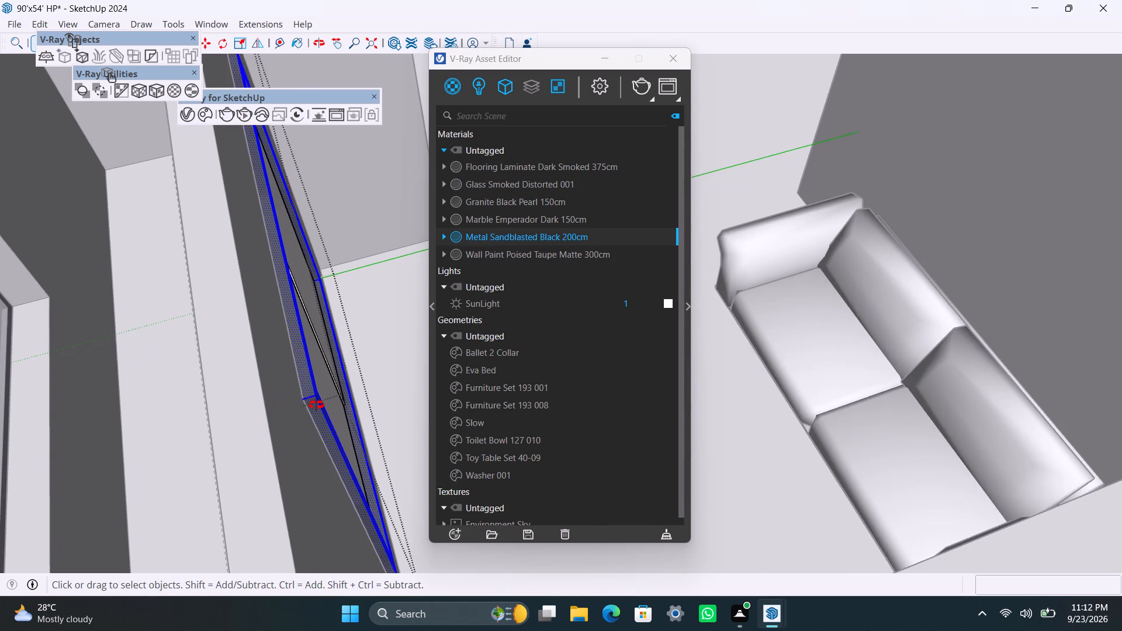
middle_click_drag(316, 405, 90, 387)
scroll(200, 397, "down", 4)
scroll(261, 397, "down", 5)
middle_click_drag(279, 393, 246, 504, "shift")
scroll(295, 479, "up", 2)
left_click(299, 463)
left_click(359, 374, "shift")
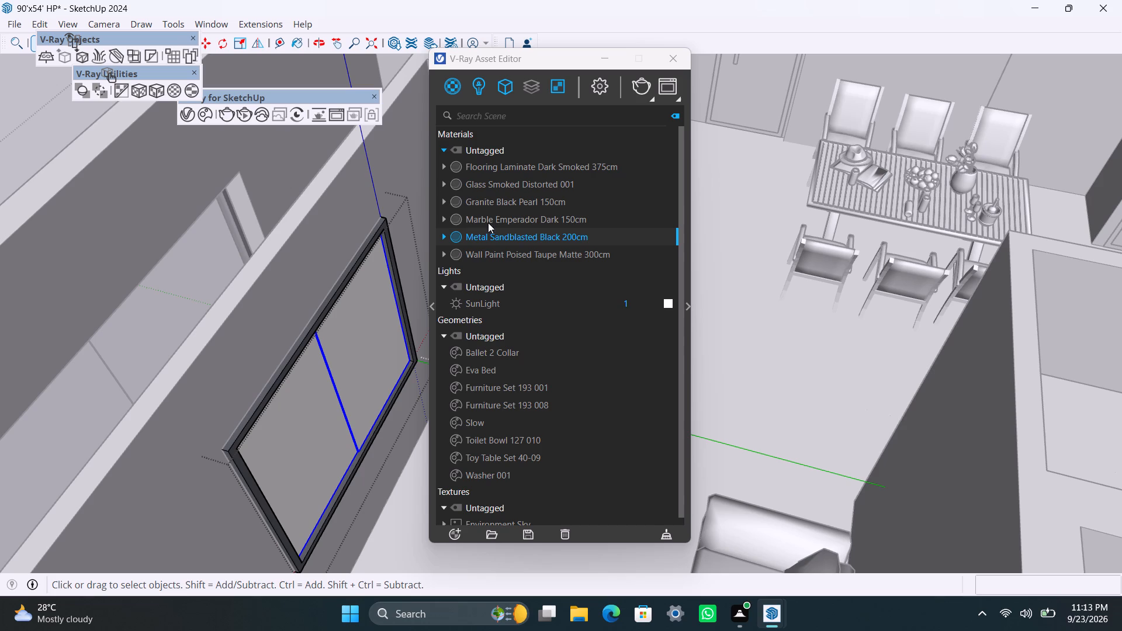
left_click(501, 185)
right_click(501, 185)
left_click(520, 209)
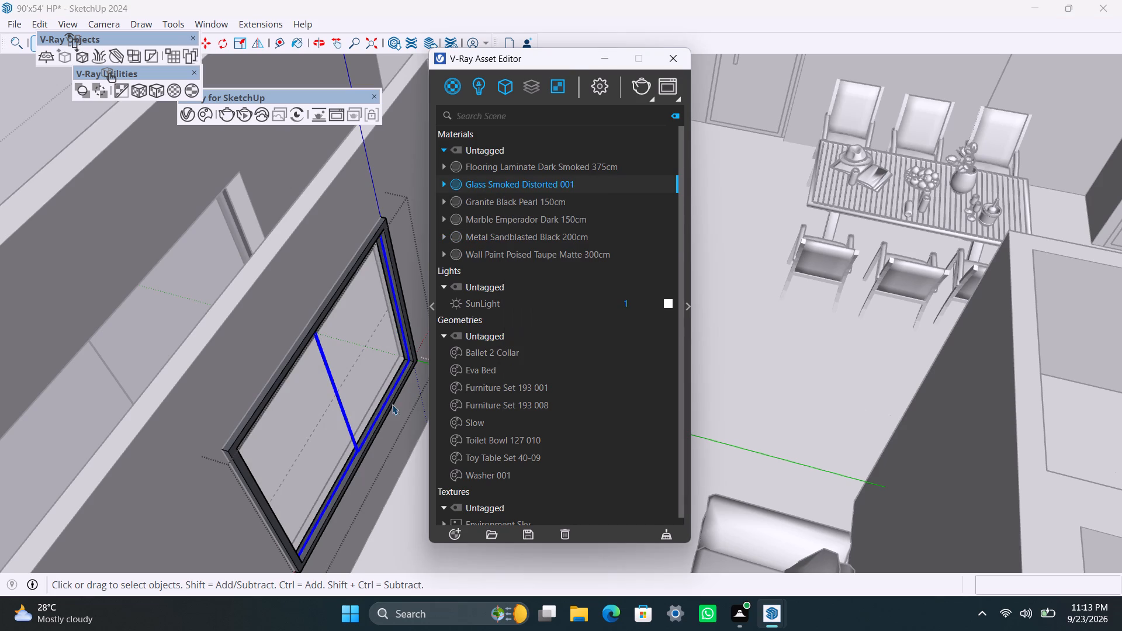
left_click(19, 111)
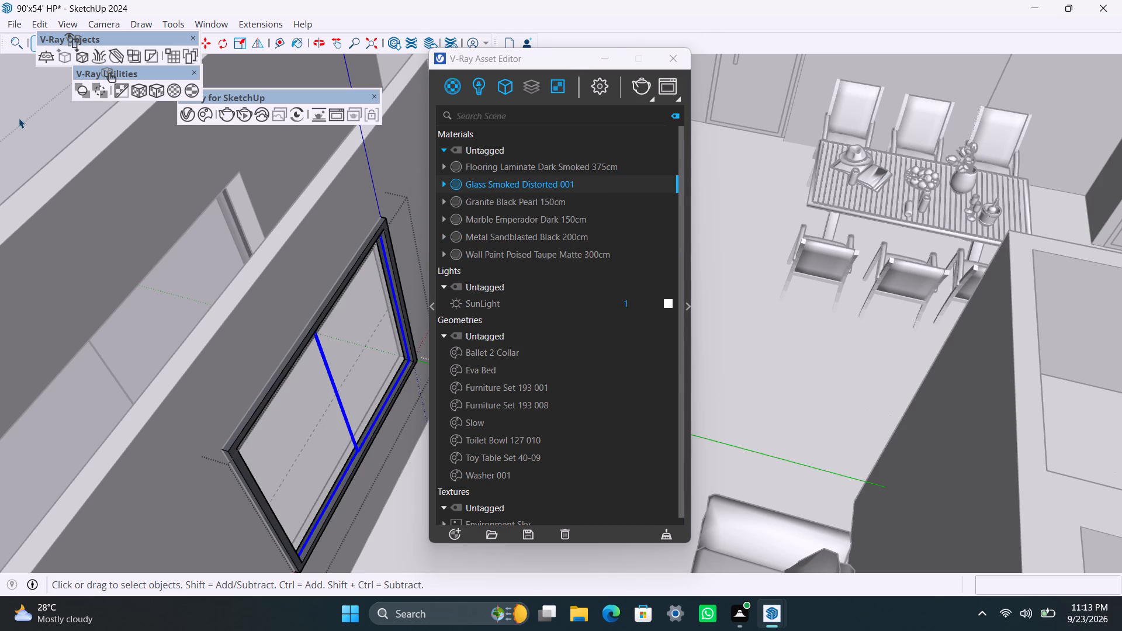
Apply Metal Sandblasted Black 200cm with box-style fitted texture projection to the frame of the bedroom's exterior two-pane window near the staircase.
scroll(162, 312, "down", 10)
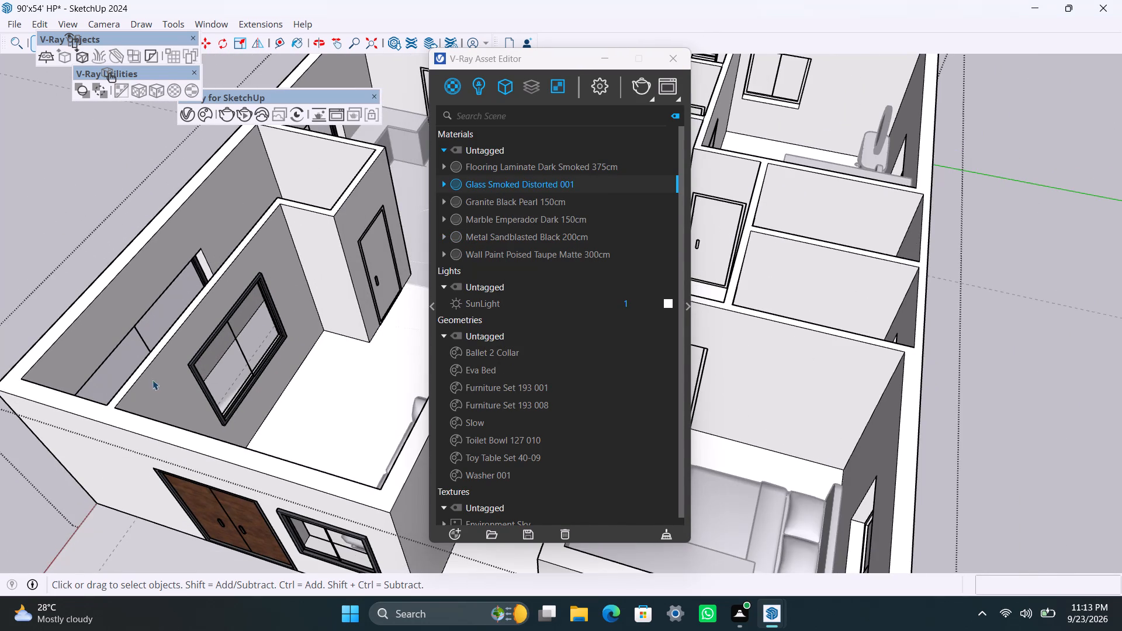
scroll(274, 410, "down", 4)
middle_click_drag(288, 400, 163, 623)
scroll(191, 547, "up", 4)
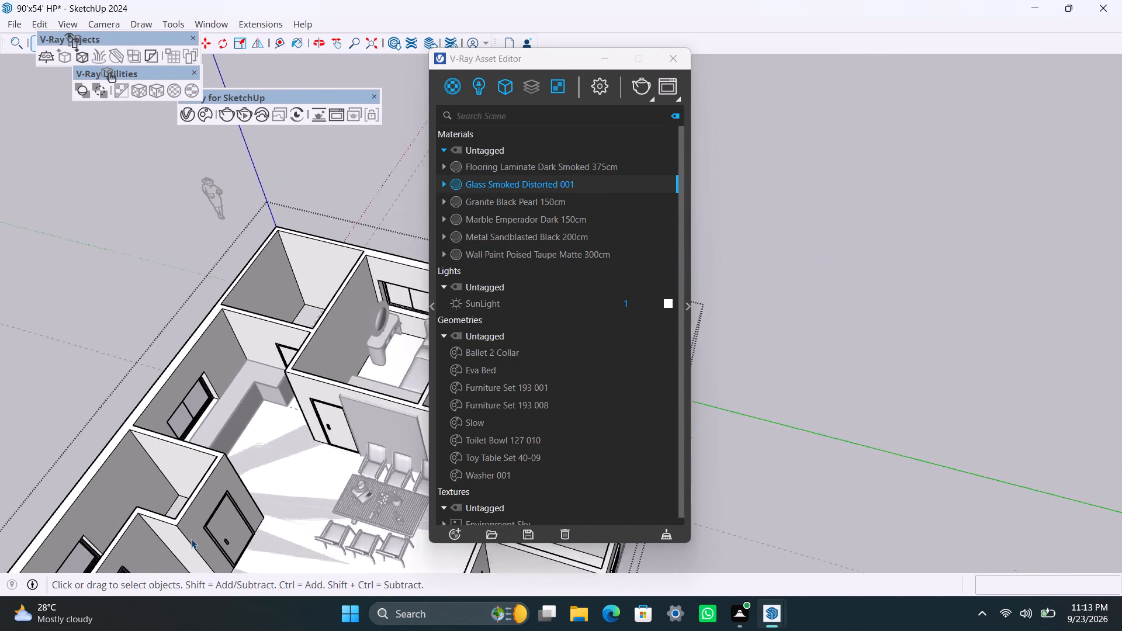
middle_click_drag(220, 519, 0, 516)
scroll(137, 410, "down", 3)
middle_click_drag(169, 415, 262, 400, "shift")
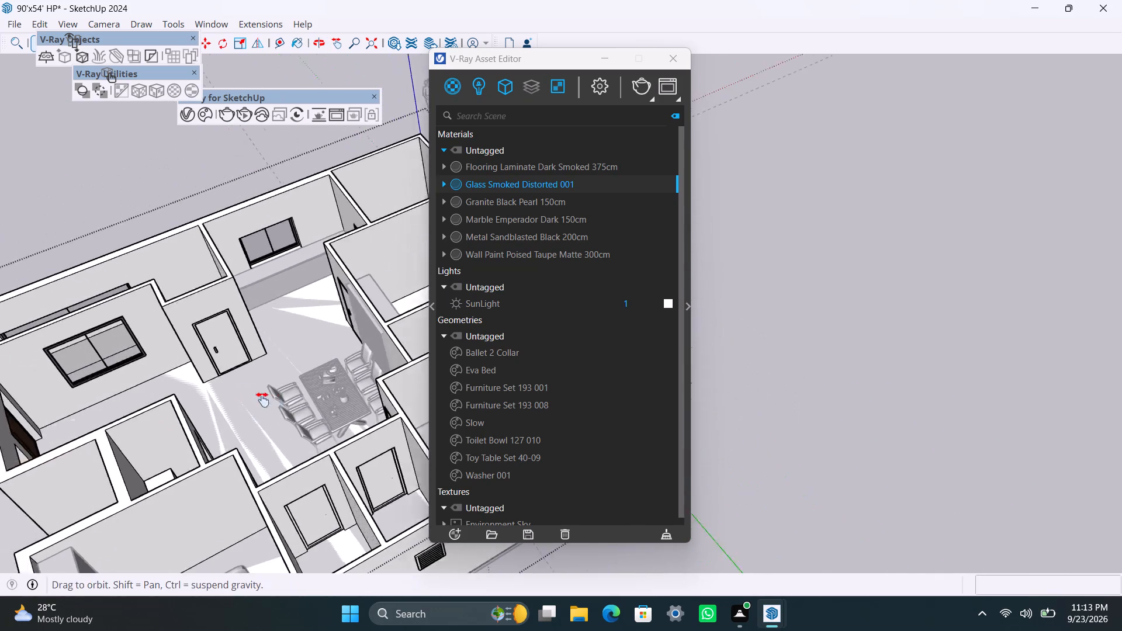
middle_click_drag(262, 400, 285, 389, "shift")
scroll(282, 375, "up", 5)
scroll(316, 338, "down", 7)
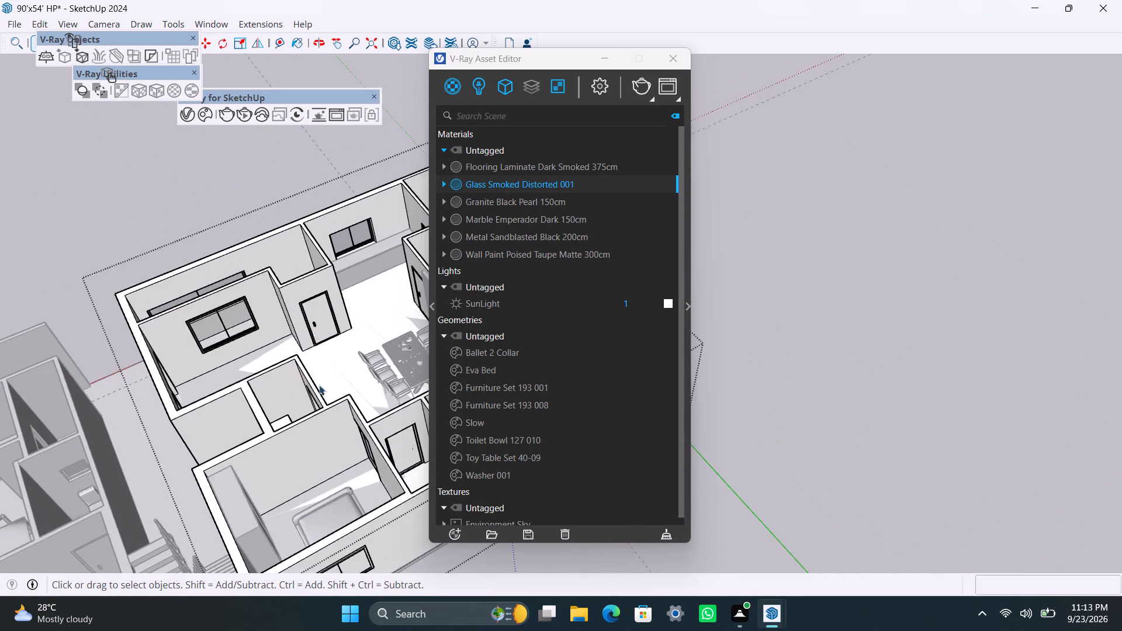
scroll(318, 422, "down", 4)
middle_click_drag(245, 505, 309, 391)
scroll(342, 448, "up", 3)
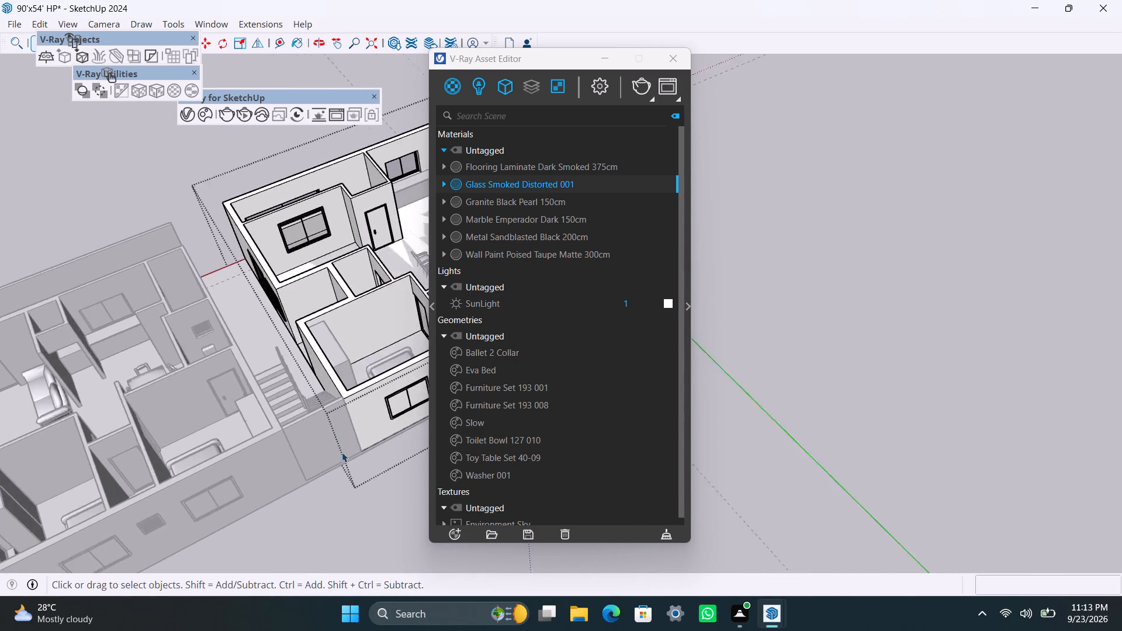
middle_click_drag(340, 480, 133, 455)
scroll(183, 443, "down", 3)
middle_click_drag(213, 445, 162, 516, "shift")
left_click(325, 499)
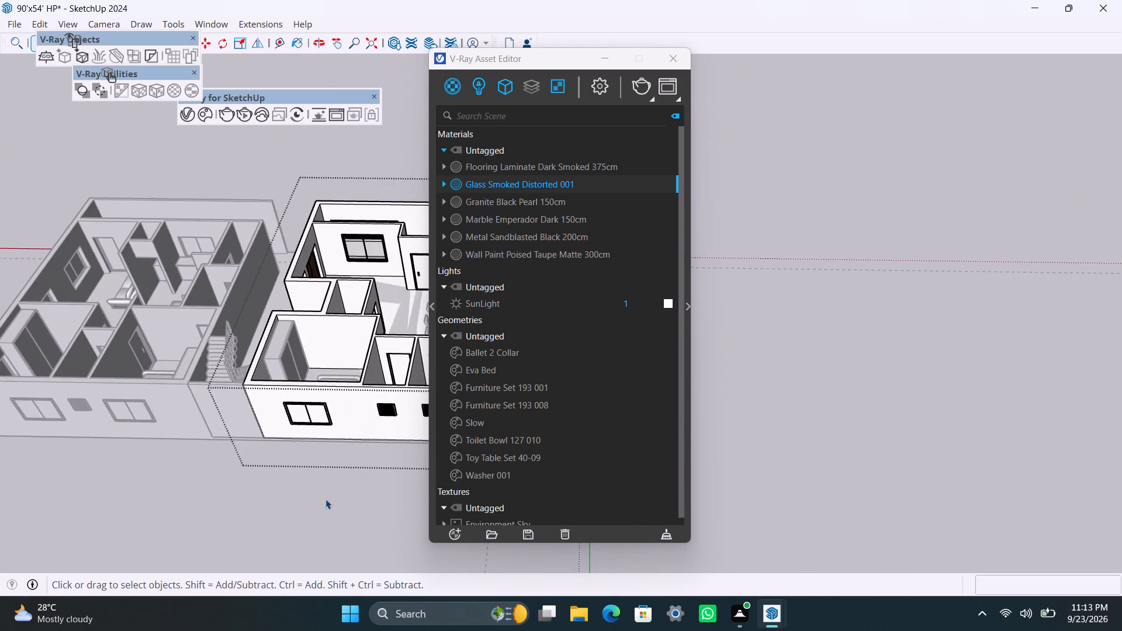
scroll(292, 447, "up", 7)
middle_click_drag(295, 414, 331, 410)
scroll(269, 473, "up", 3)
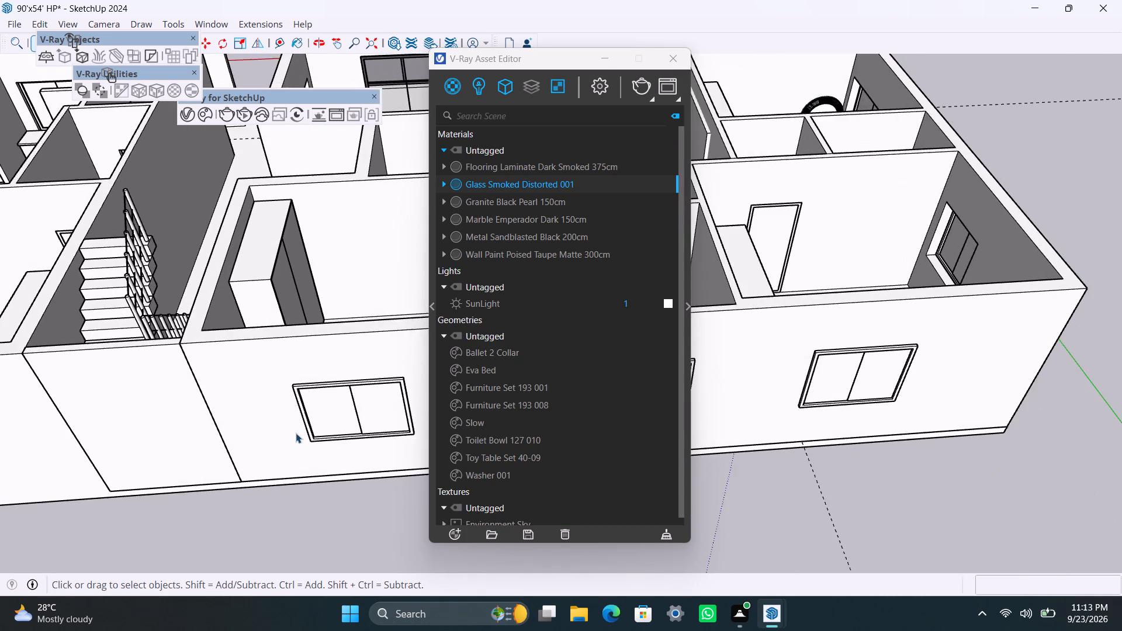
scroll(296, 433, "up", 4)
triple_click(303, 410)
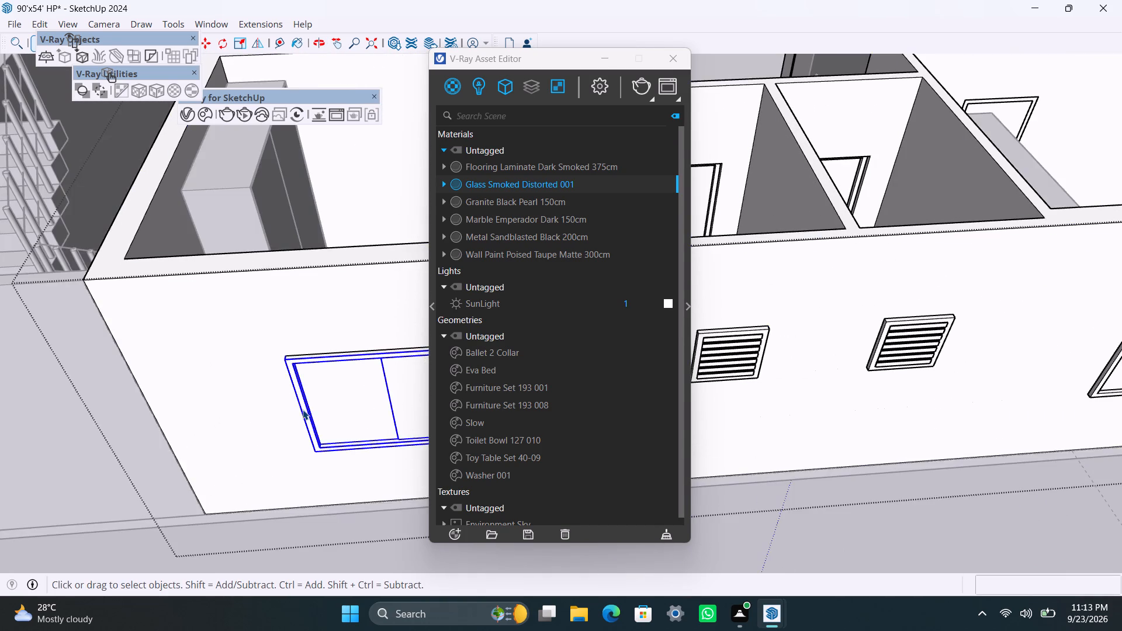
left_click(303, 410)
double_click(303, 408)
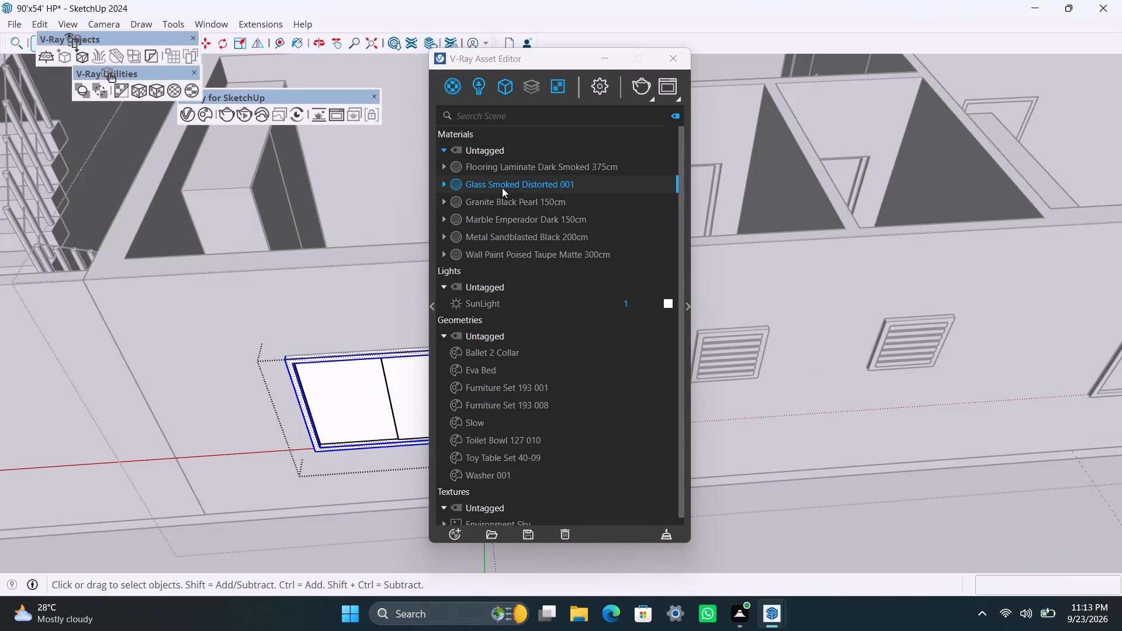
left_click(494, 235)
right_click(494, 235)
left_click(517, 271)
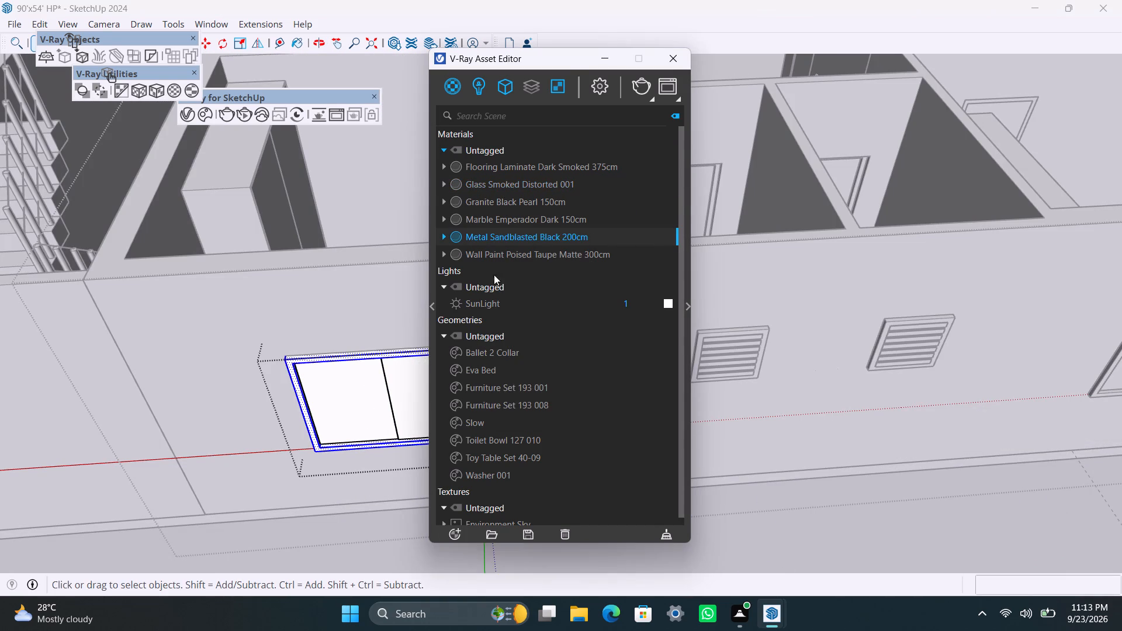
left_click(158, 88)
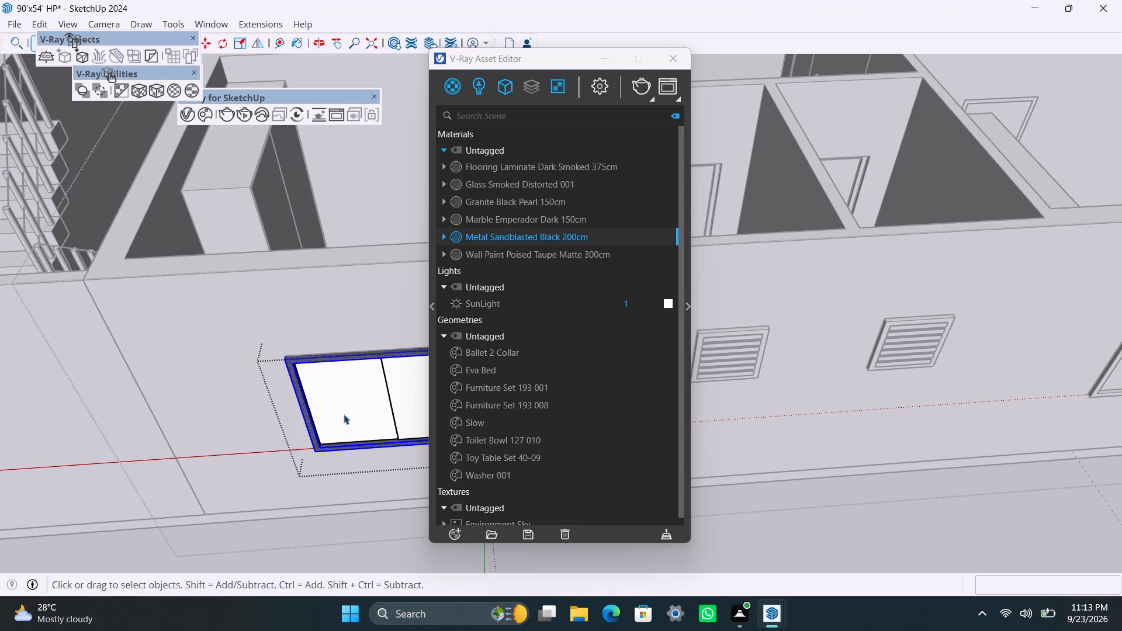
Apply the Glass Smoked Distorted 001 material to both panes of the bedroom's exterior window near the staircase.
left_click(344, 414)
left_click(398, 397, "shift")
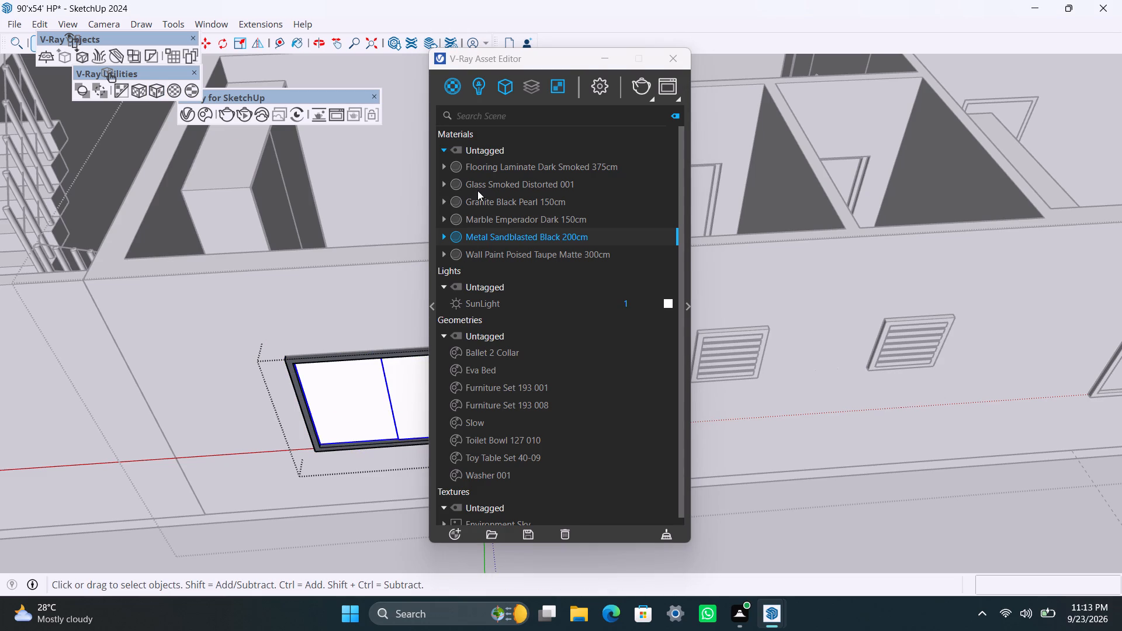
left_click(478, 187)
right_click(478, 187)
left_click(509, 217)
scroll(336, 438, "down", 9)
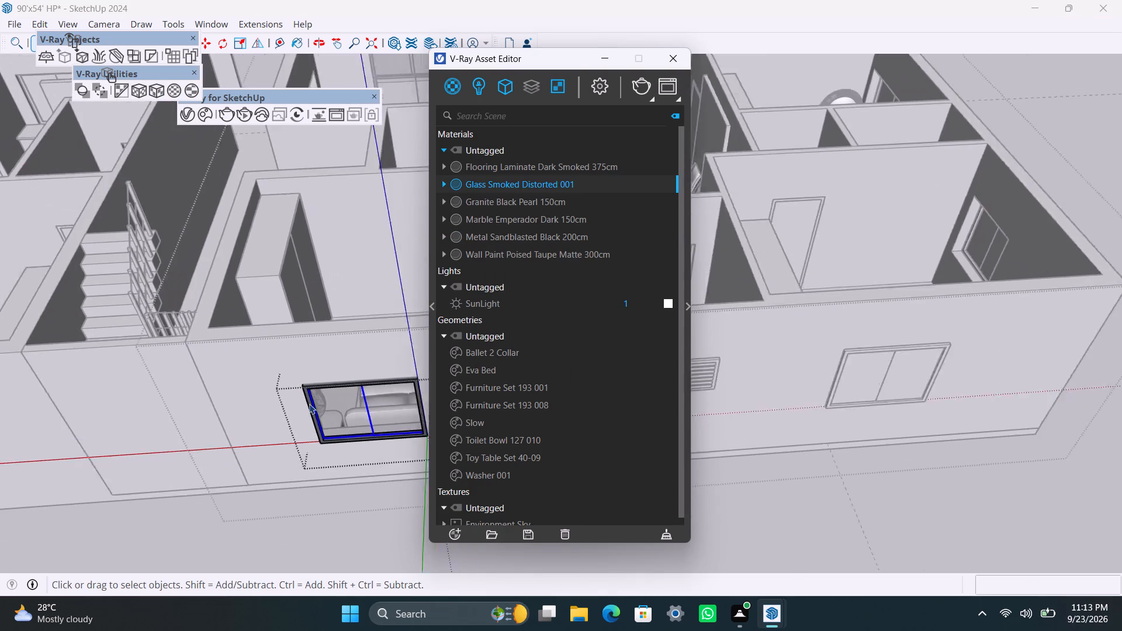
middle_click_drag(329, 441, 109, 477, "shift")
left_click(304, 512)
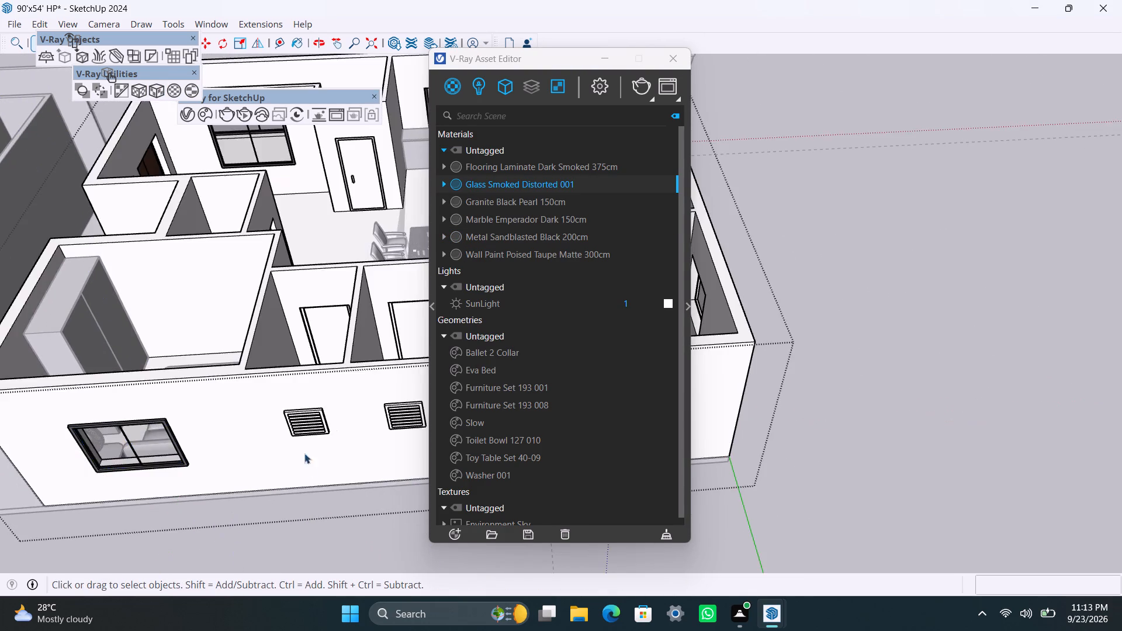
Apply Metal Sandblasted Black 200cm with box-style fitted texture projection to the frame of the louvred window closest to that bedroom window.
scroll(304, 440, "up", 12)
triple_click(282, 423)
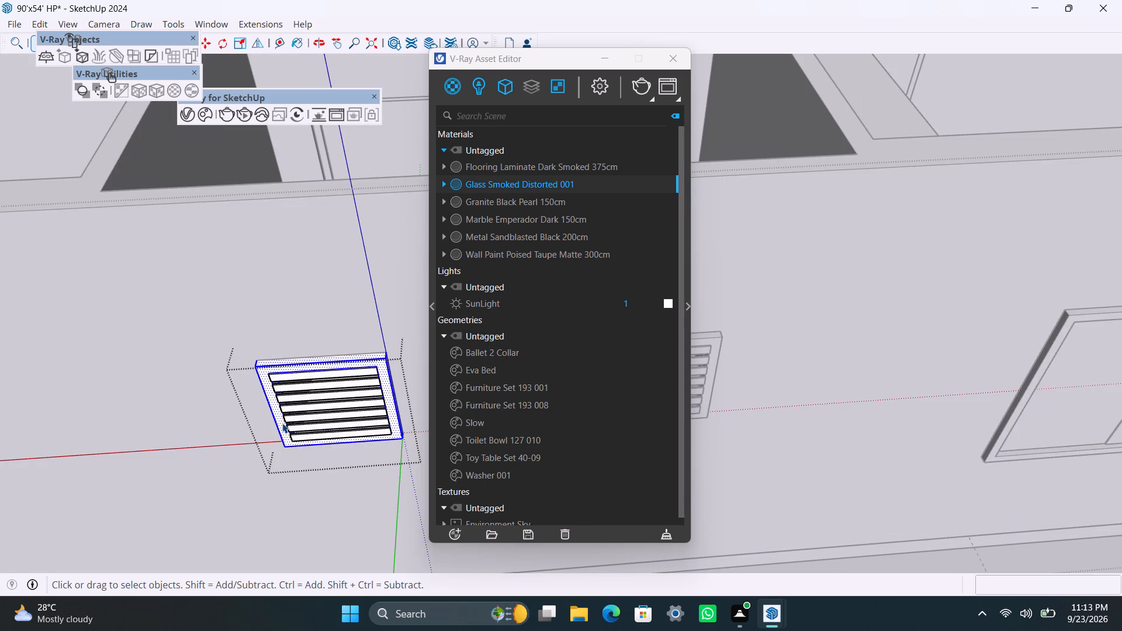
left_click(282, 423)
left_click(500, 243)
right_click(500, 241)
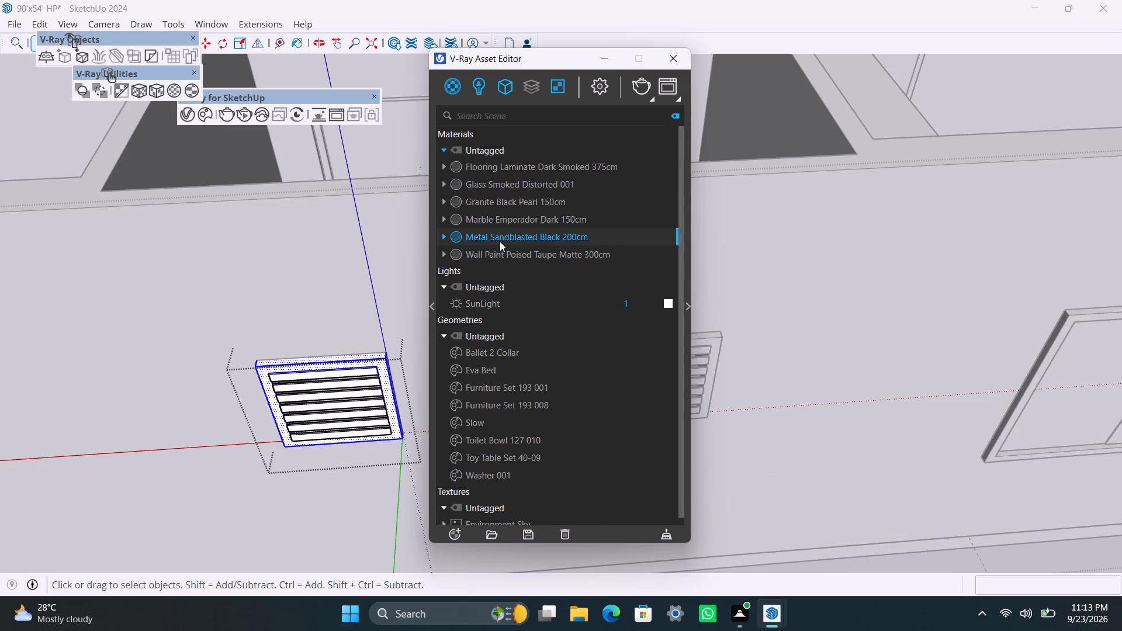
left_click(517, 268)
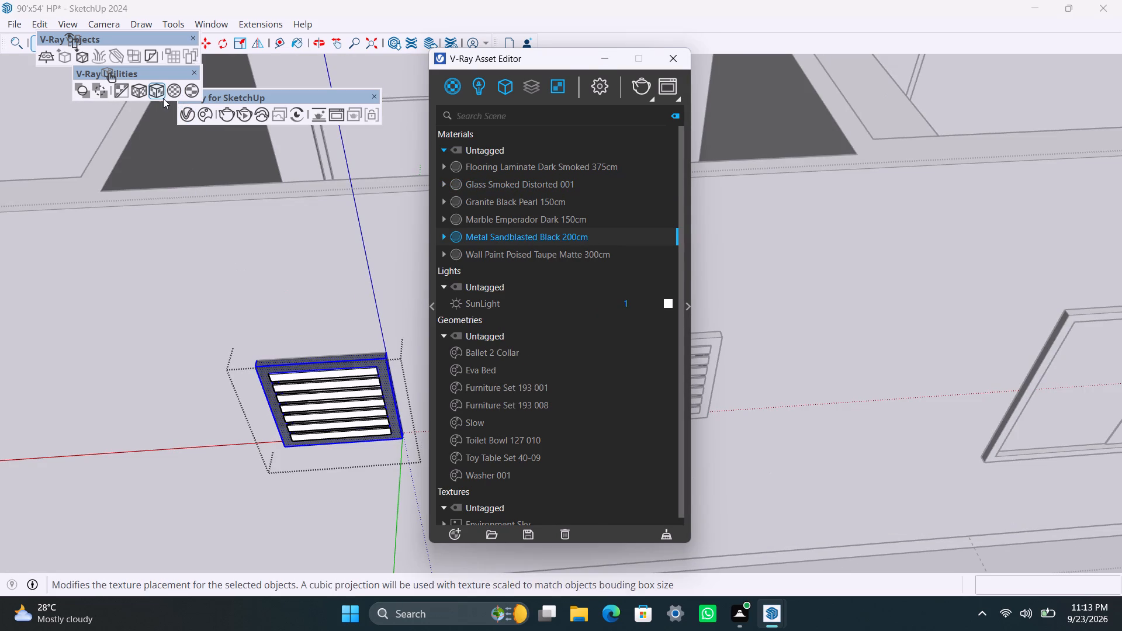
left_click(162, 98)
left_click(355, 512)
Apply the Glass Smoked Distorted 001 material to all the slats of the same louvred window.
scroll(335, 441, "up", 3)
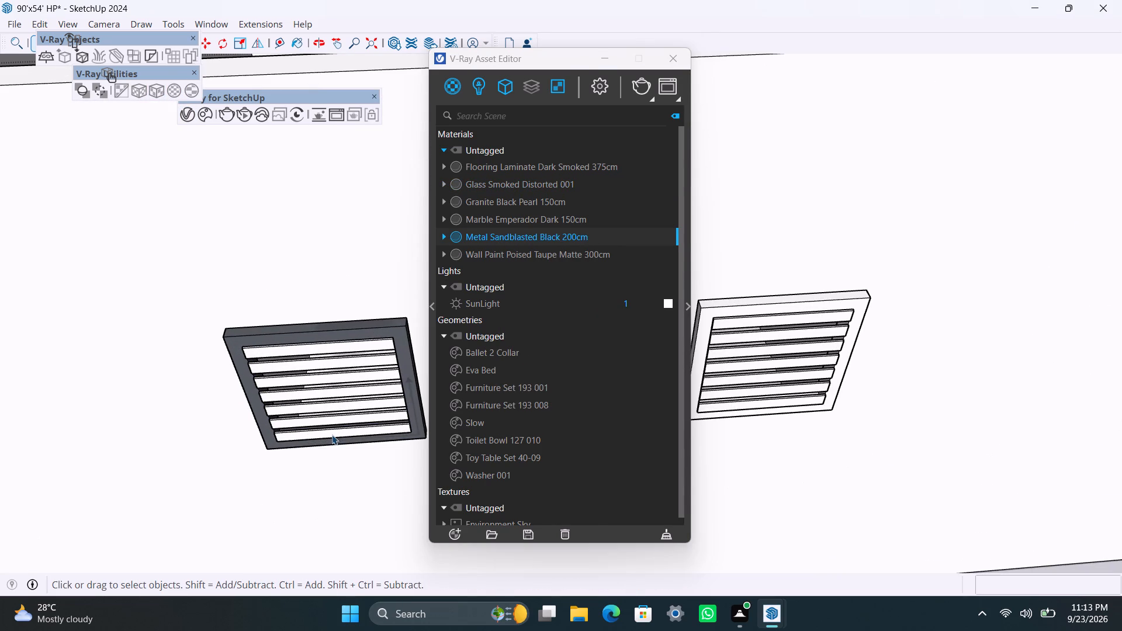
left_click(331, 435)
double_click(312, 425)
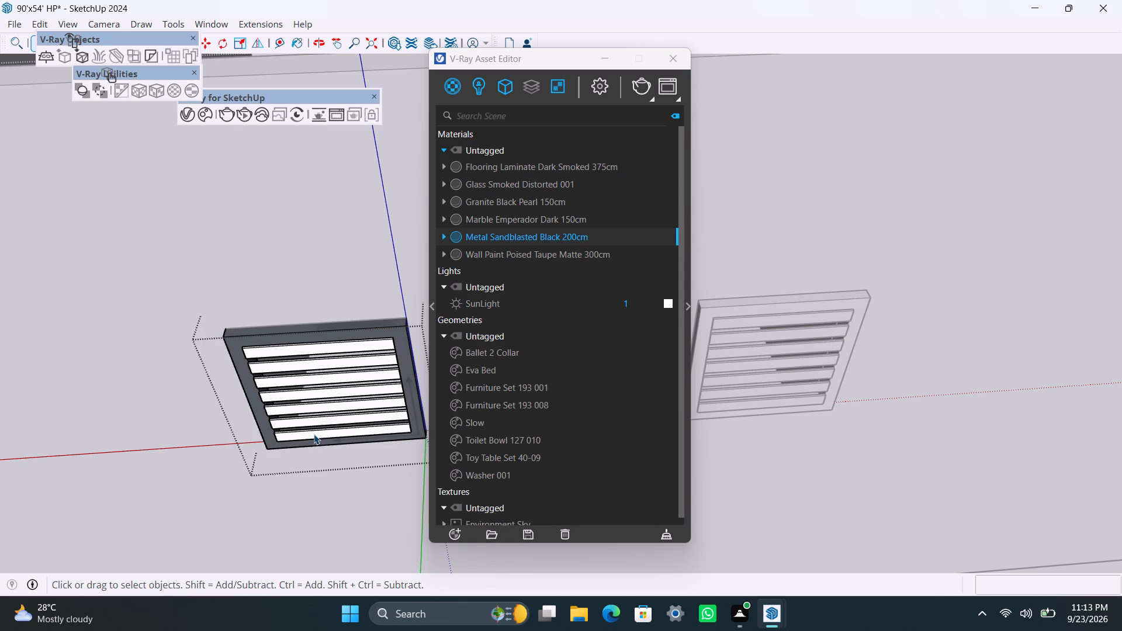
left_click(314, 434)
left_click(313, 422, "shift")
left_click(309, 408, "shift")
left_click(310, 392, "shift")
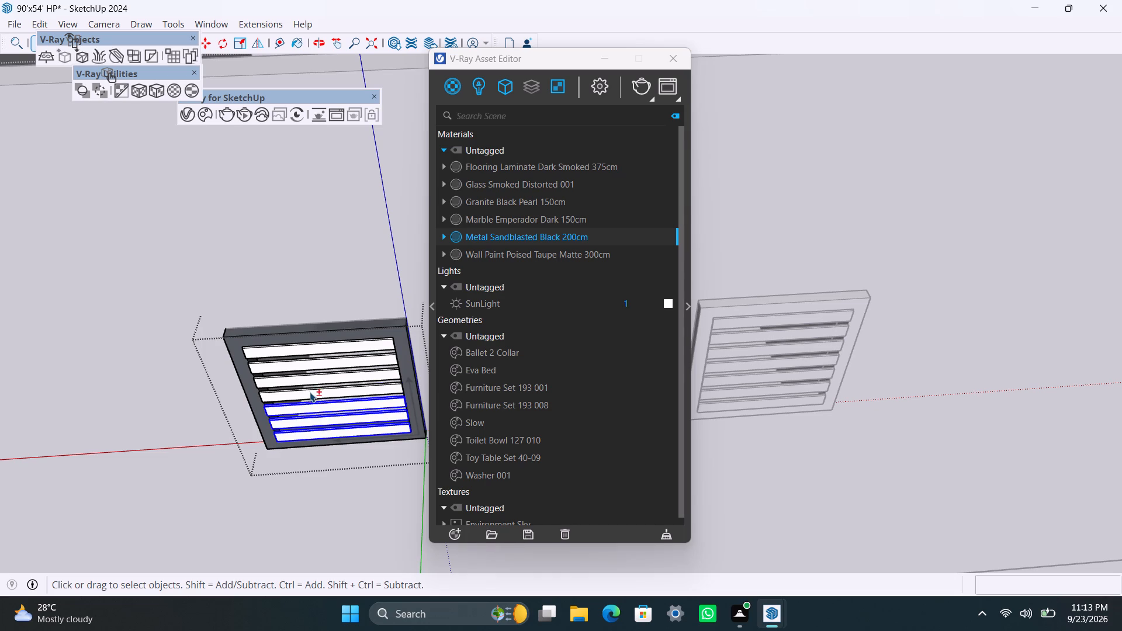
left_click(298, 373, "shift")
left_click(298, 382, "shift")
left_click(297, 345, "shift")
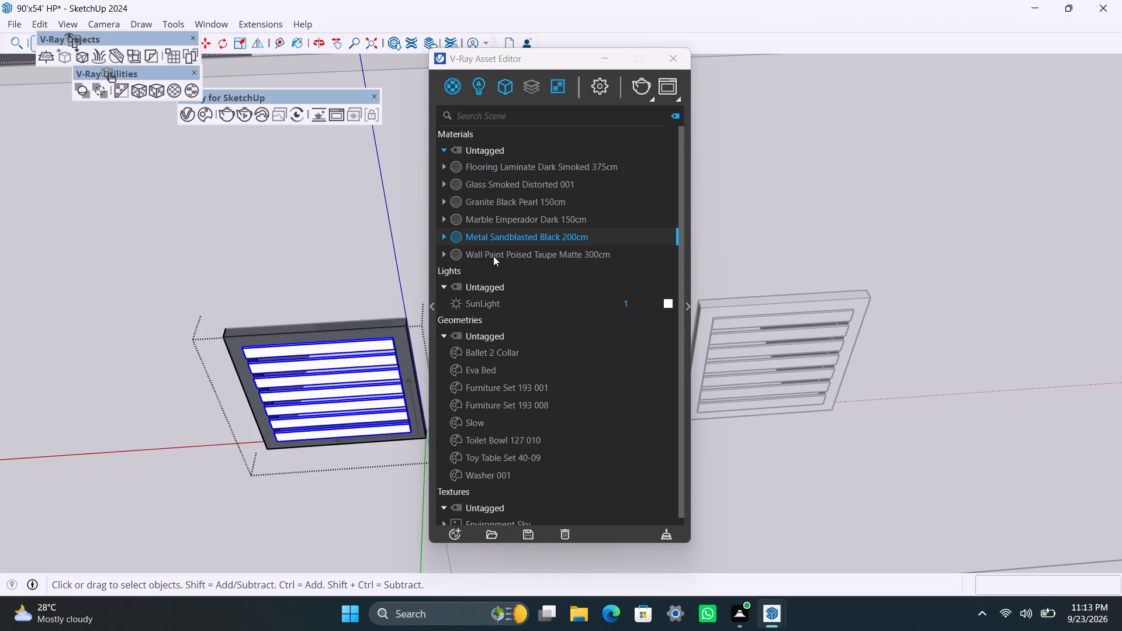
left_click(503, 188)
right_click(503, 188)
left_click(529, 215)
scroll(366, 467, "down", 5)
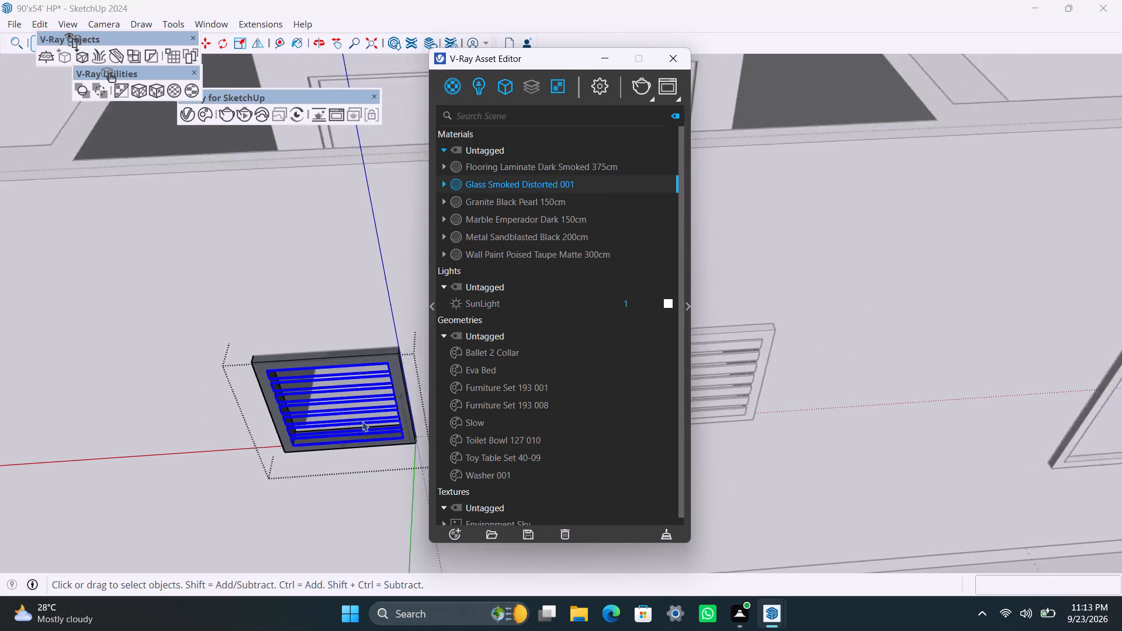
scroll(362, 421, "down", 10)
middle_click_drag(357, 431, 224, 451, "shift")
left_click(313, 531)
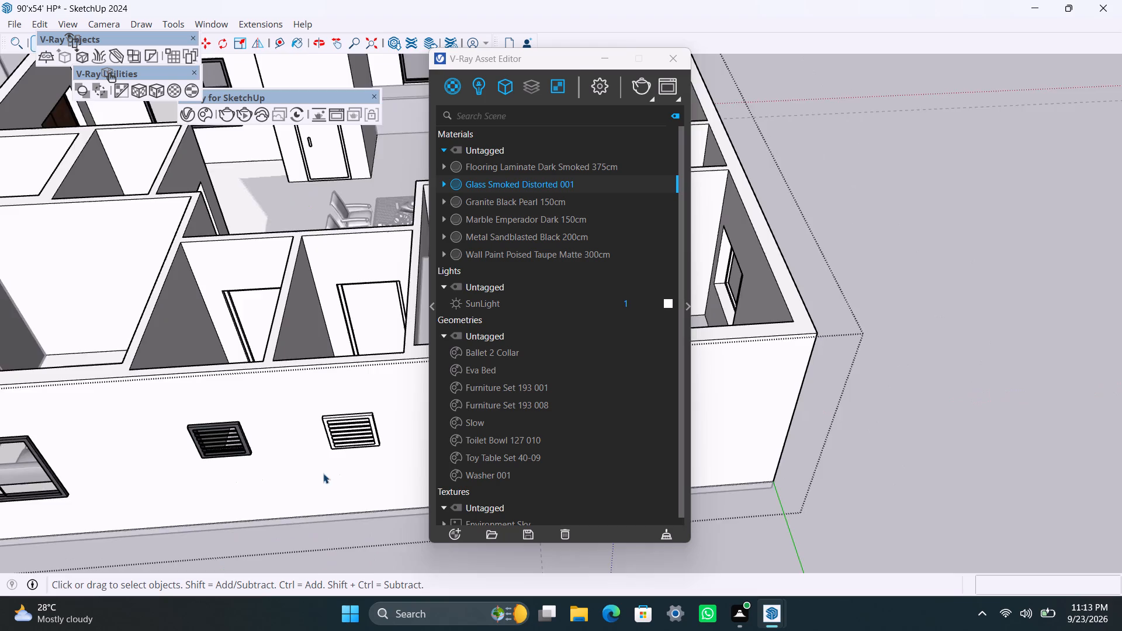
Apply the Metal Sandblasted Black 200cm material to the frame of the remaining white louvred window on the same long wall.
scroll(323, 472, "up", 12)
triple_click(339, 423)
left_click(339, 422)
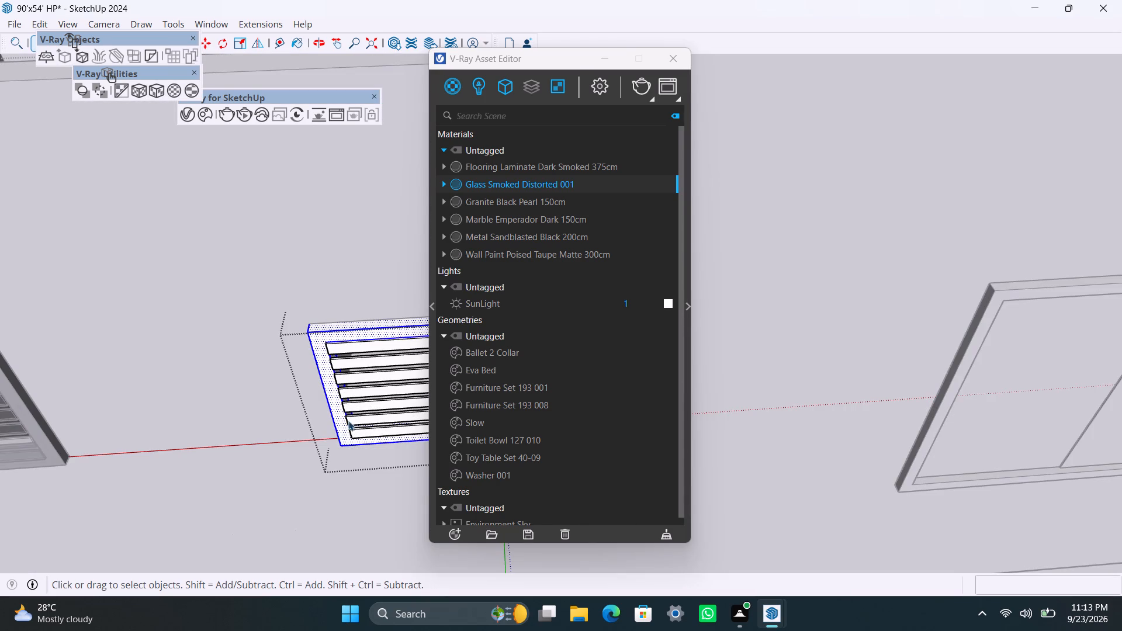
left_click(510, 237)
right_click(509, 238)
left_click(541, 272)
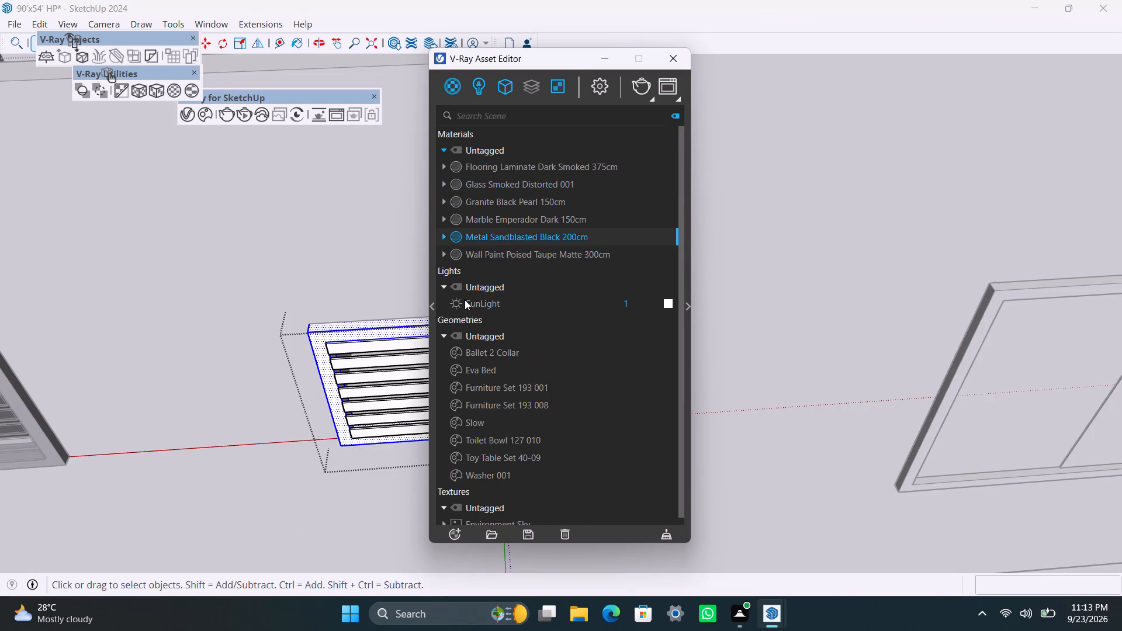
Apply the Glass Smoked Distorted 001 material to all the slats of that second louvred window.
left_click(375, 348)
left_click(373, 364, "shift")
left_click(378, 377, "shift")
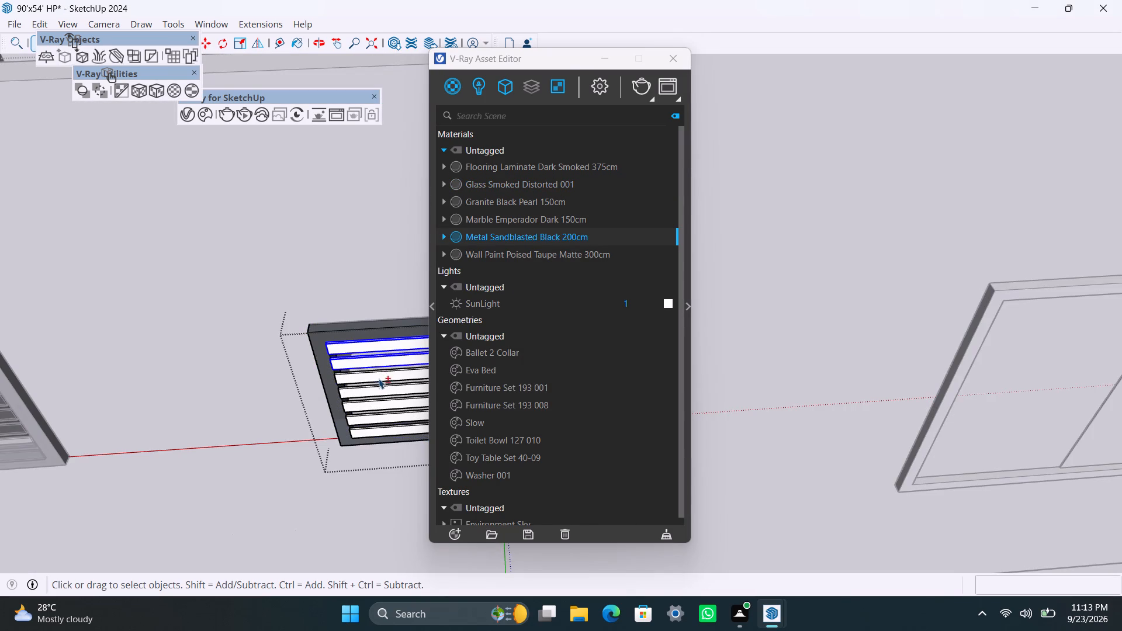
left_click(379, 384, "shift")
left_click(383, 402, "shift")
left_click(386, 415, "shift")
left_click(387, 429, "shift")
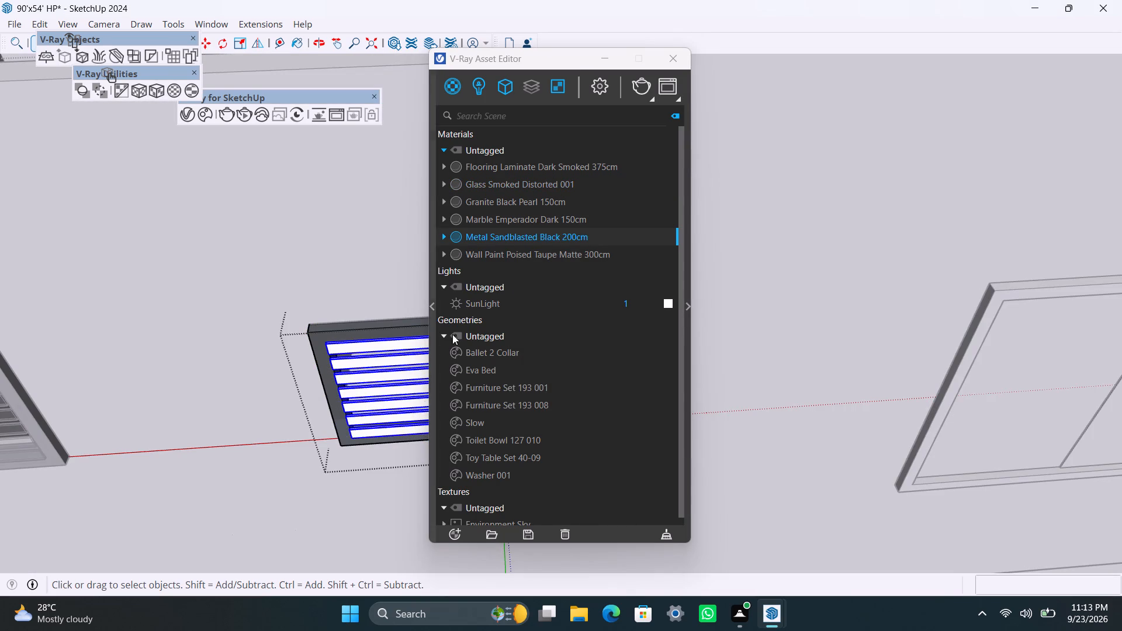
left_click(505, 185)
right_click(505, 185)
left_click(542, 221)
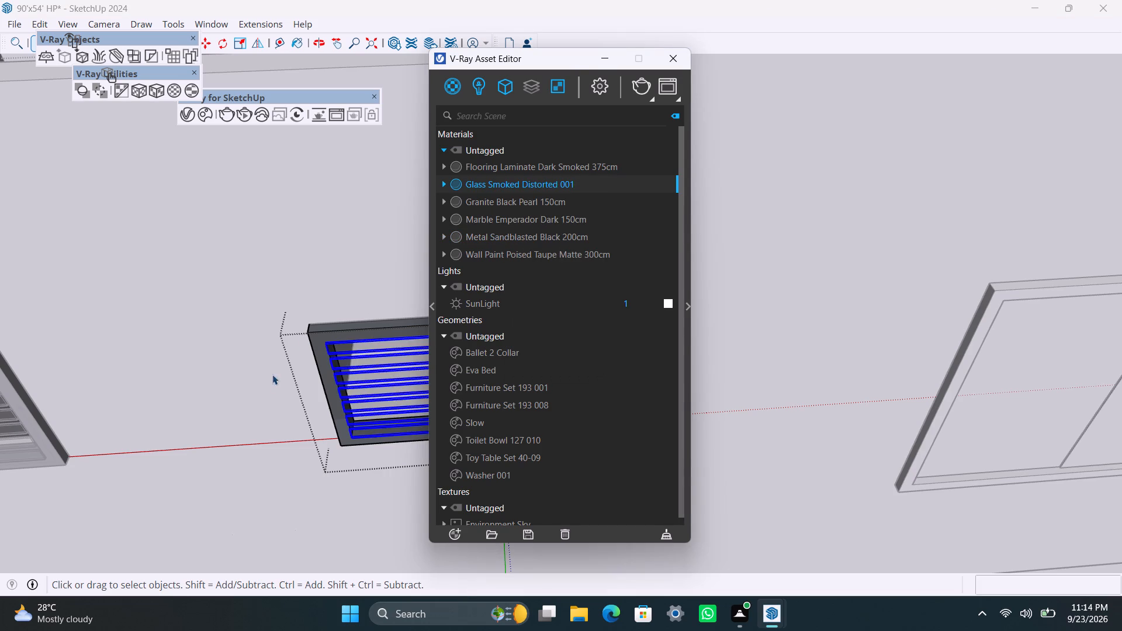
scroll(271, 382, "down", 17)
middle_click_drag(281, 414, 143, 456, "shift")
left_click(268, 525)
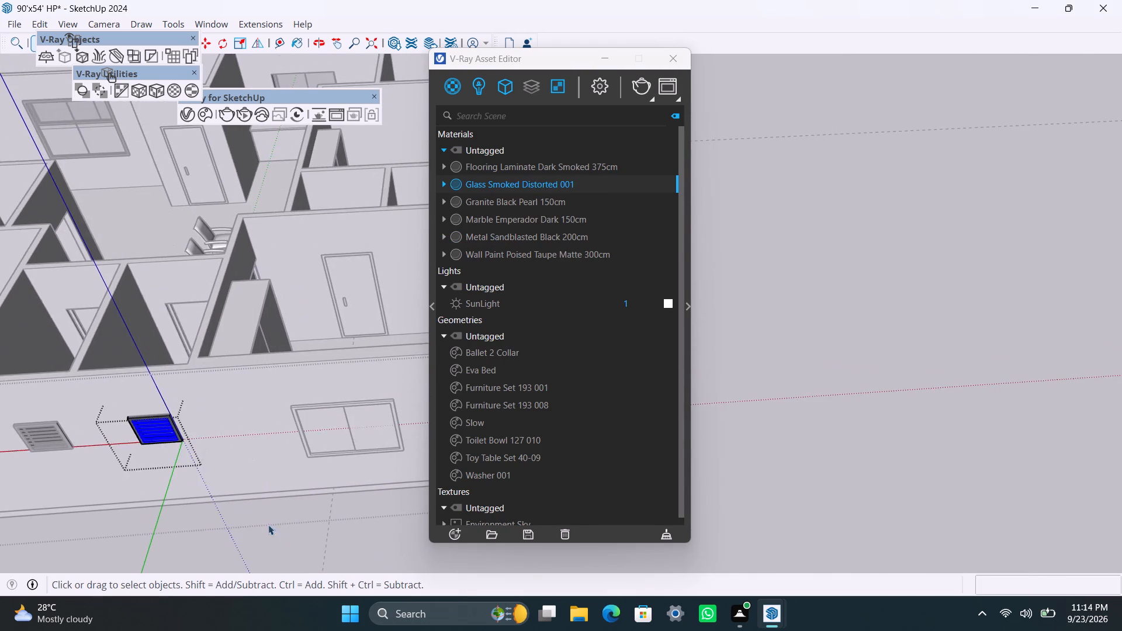
Apply Metal Sandblasted Black 200cm with box-style fitted texture projection to the frame of the two-pane window at the long wall's corner end.
scroll(315, 487, "up", 13)
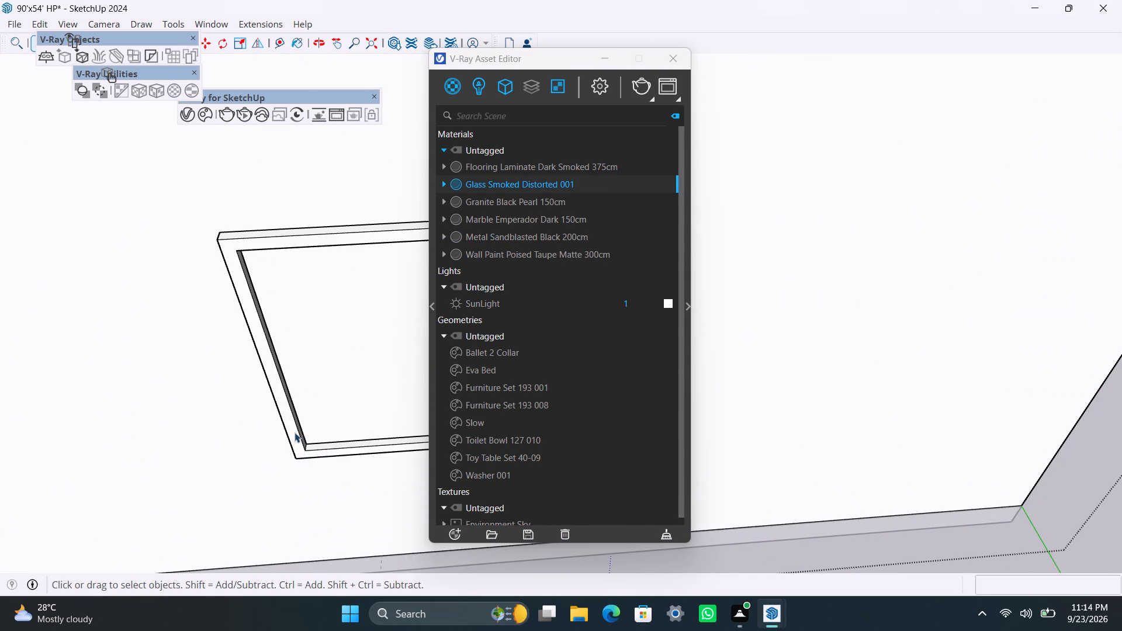
triple_click(293, 433)
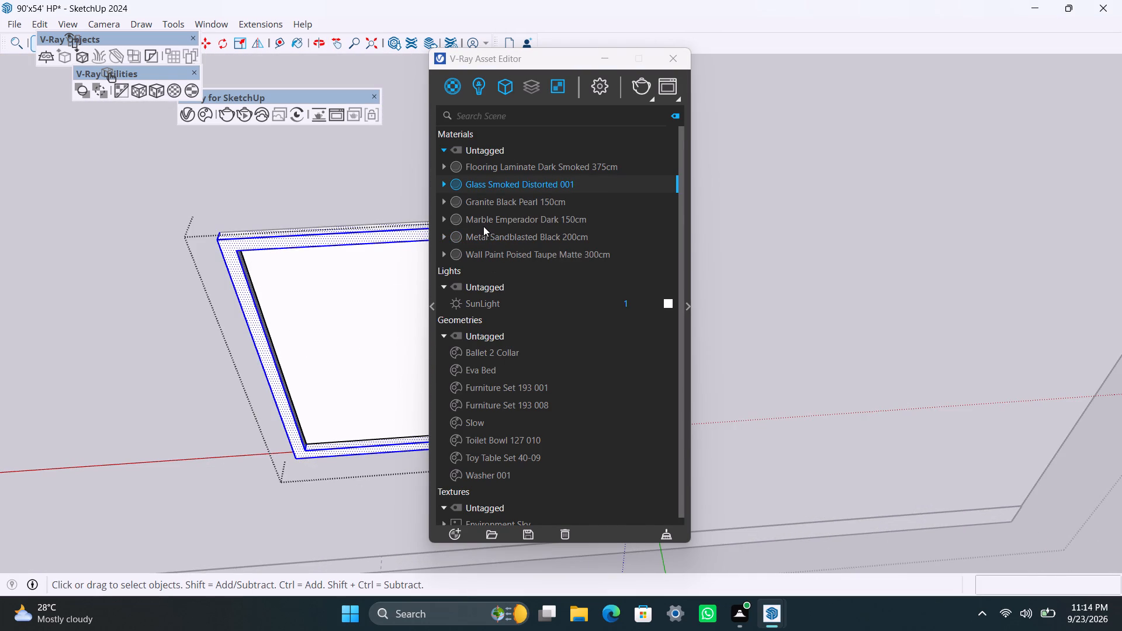
left_click(501, 234)
right_click(503, 233)
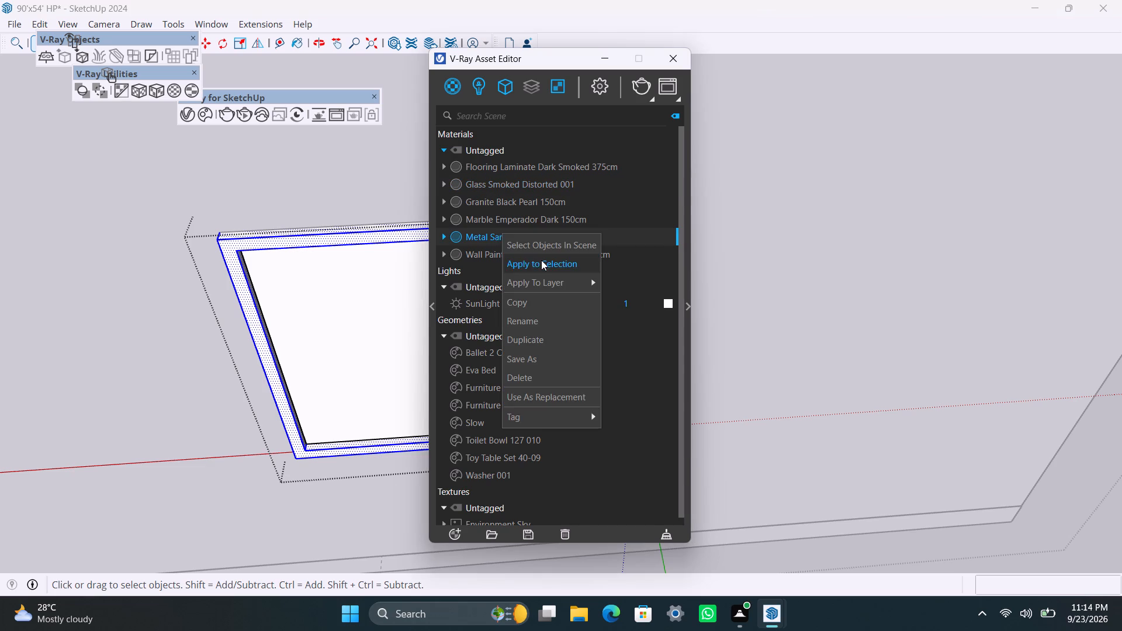
left_click(544, 269)
left_click_drag(155, 83, 155, 96)
Apply the Glass Smoked Distorted 001 material to both panes of the two-pane window at the long wall's corner end.
left_click(330, 339)
scroll(330, 365, "down", 4)
middle_click_drag(331, 391, 245, 410, "shift")
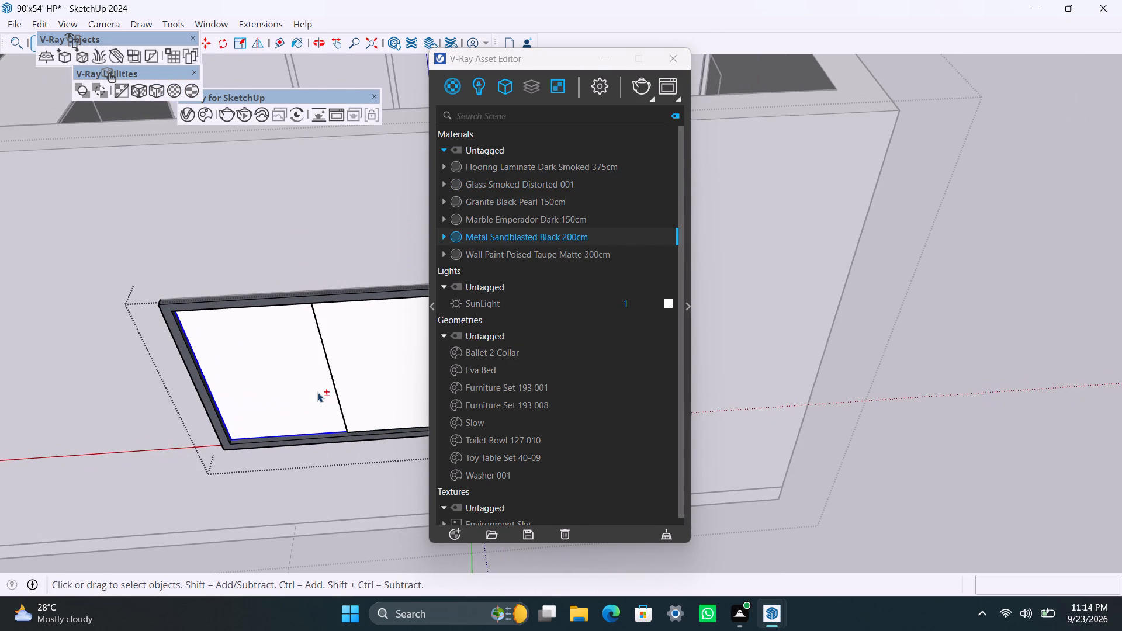
left_click(378, 390, "shift")
left_click(498, 184)
right_click(498, 183)
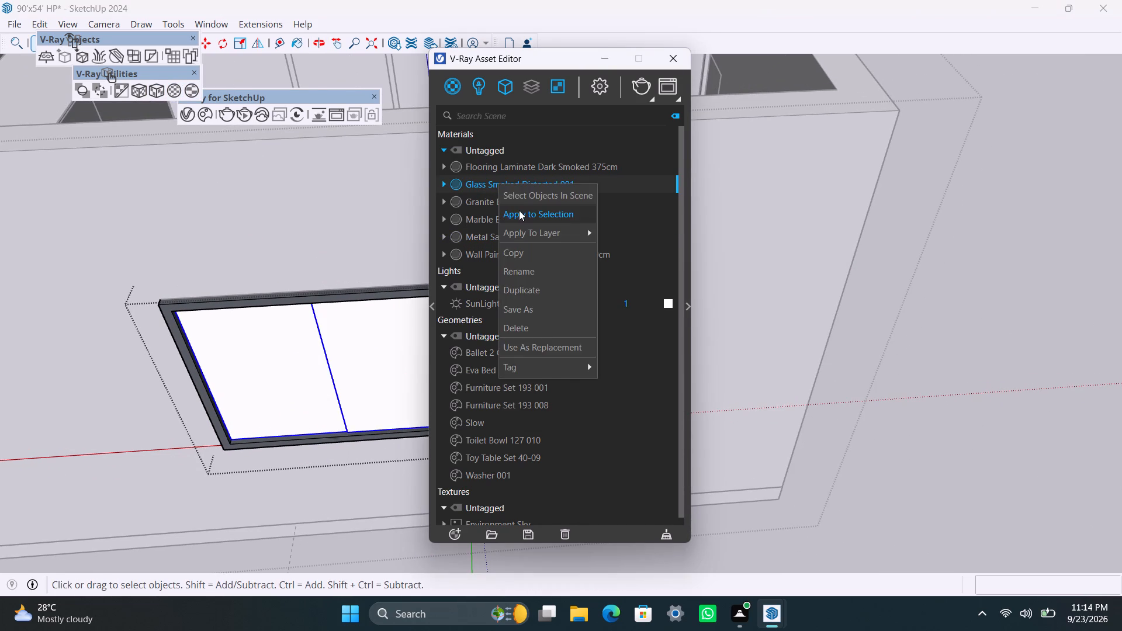
left_click(520, 211)
scroll(340, 331, "down", 20)
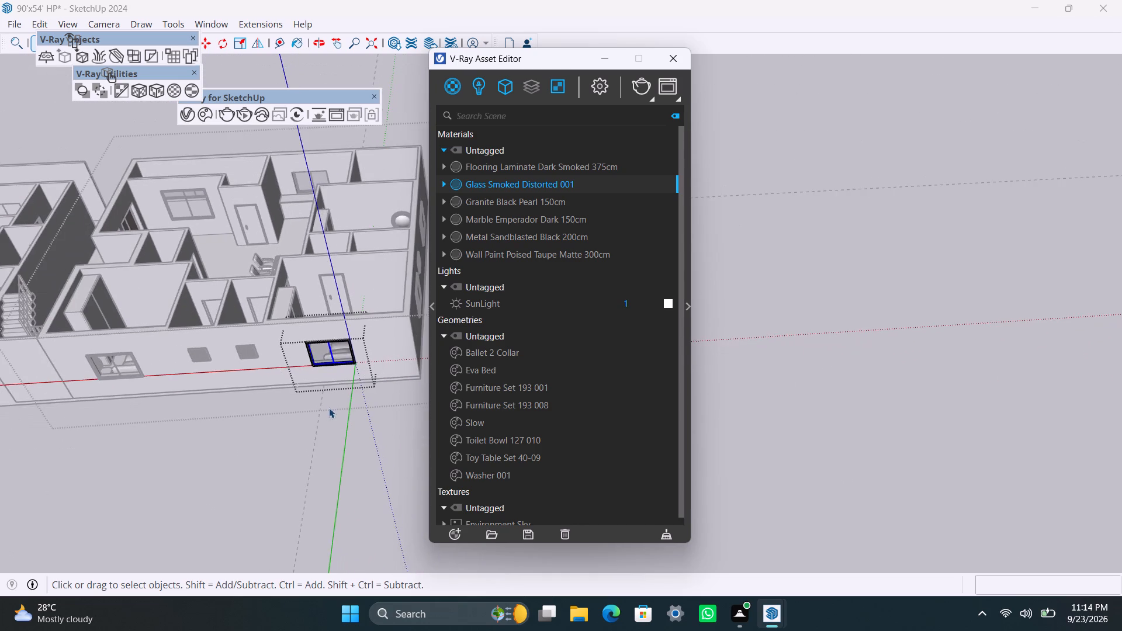
middle_click_drag(330, 412, 96, 424)
scroll(155, 365, "down", 6)
middle_click_drag(224, 395, 3, 368)
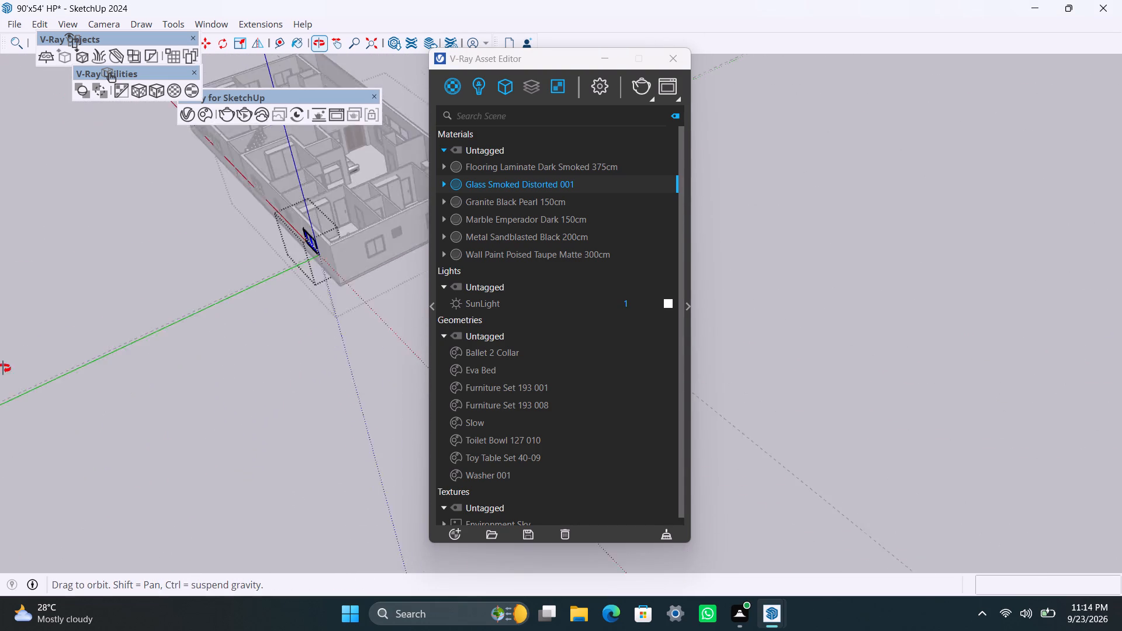
middle_click_drag(3, 368, 2, 366)
scroll(221, 287, "down", 4)
middle_click_drag(266, 303, 209, 450, "shift")
left_click(311, 448)
Apply Metal Sandblasted Black 200cm with box-style fitted texture projection to the end wall's two-pane window frame nearest the finished long wall.
scroll(309, 403, "up", 2)
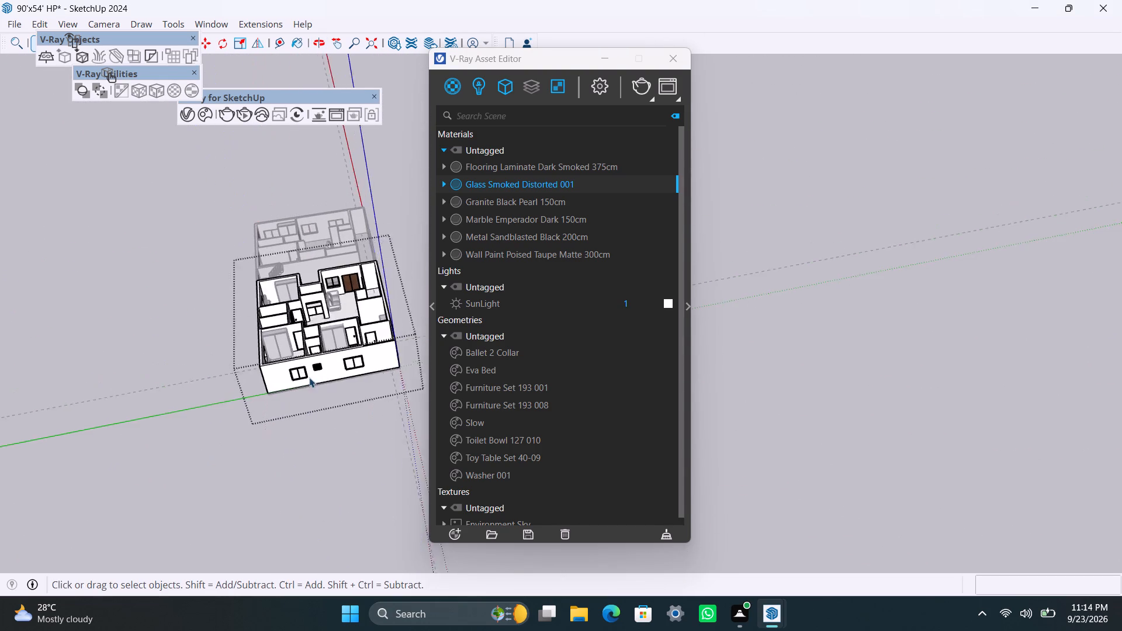
scroll(309, 377, "up", 20)
scroll(309, 377, "up", 5)
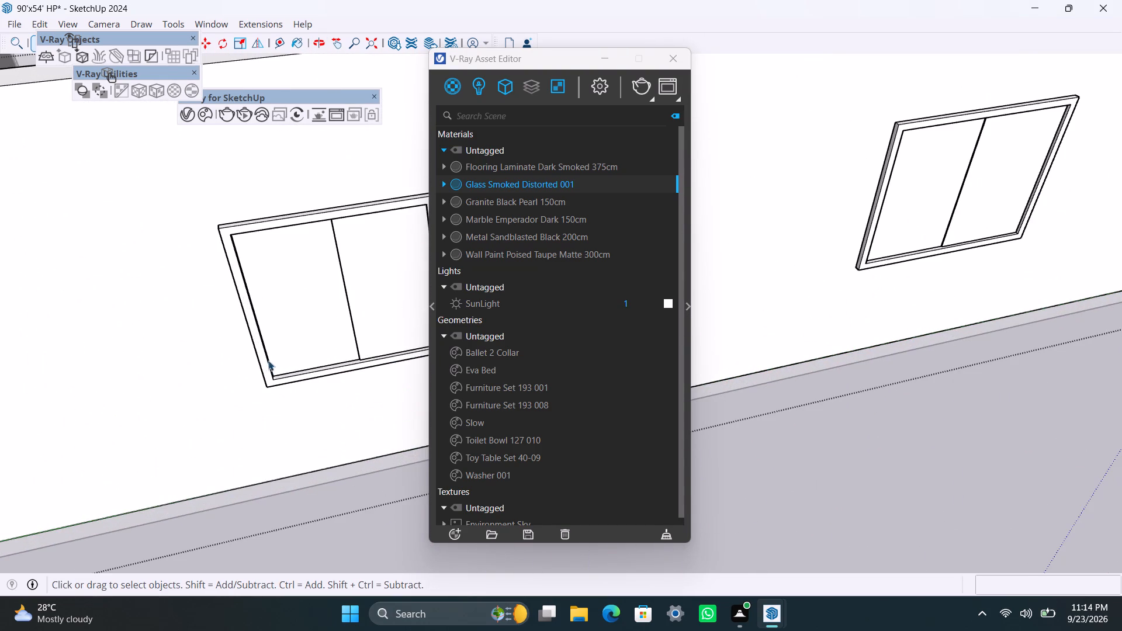
triple_click(261, 349)
left_click(261, 349)
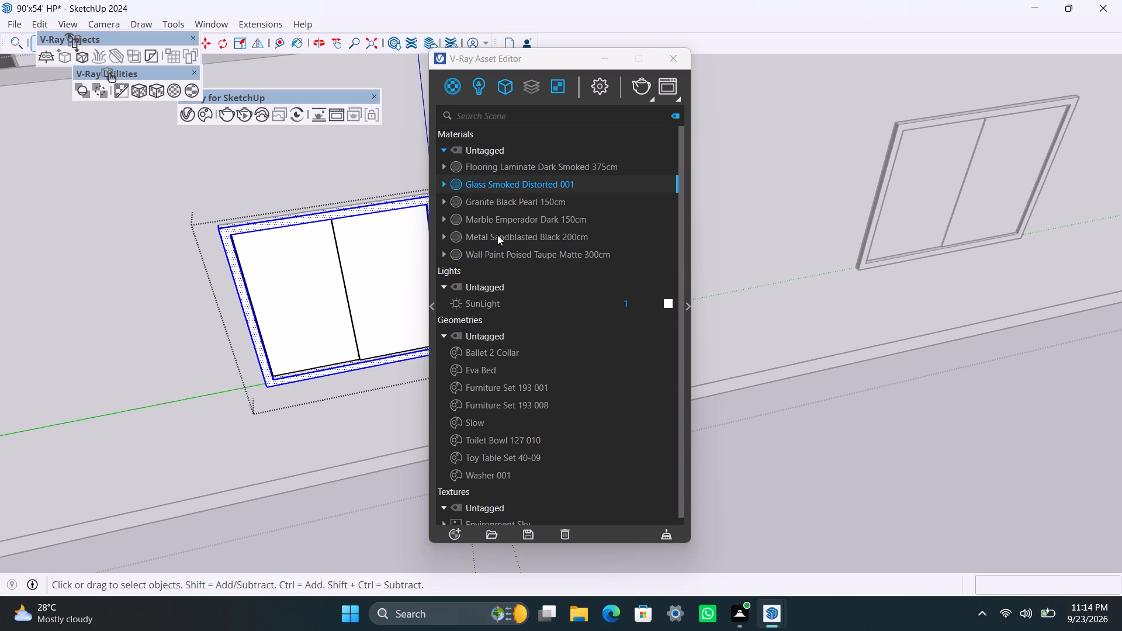
left_click(497, 235)
right_click(497, 235)
left_click(542, 272)
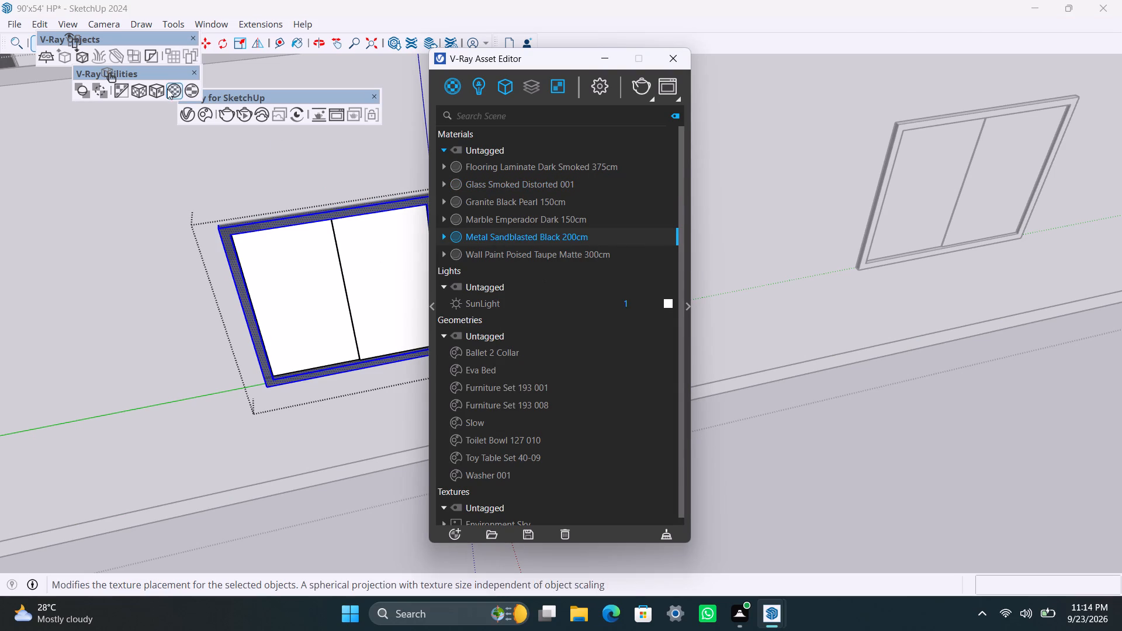
left_click(163, 88)
Apply the Glass Smoked Distorted 001 material to both panes of that same end-wall window.
left_click(298, 320)
left_click(379, 305)
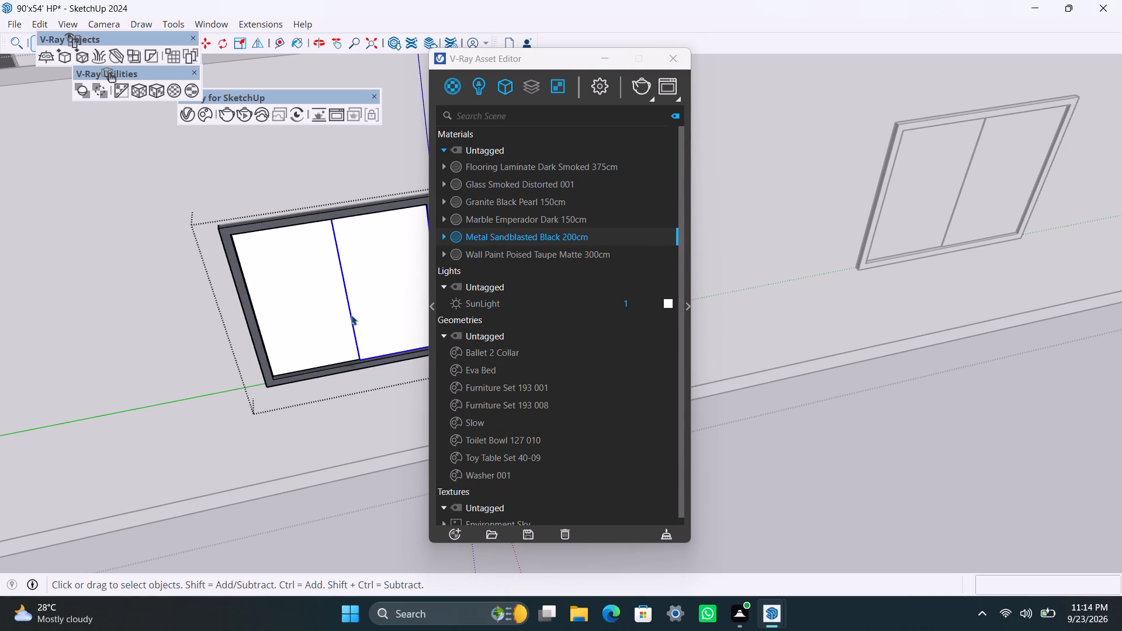
left_click(325, 320, "shift")
left_click(482, 182)
right_click(482, 182)
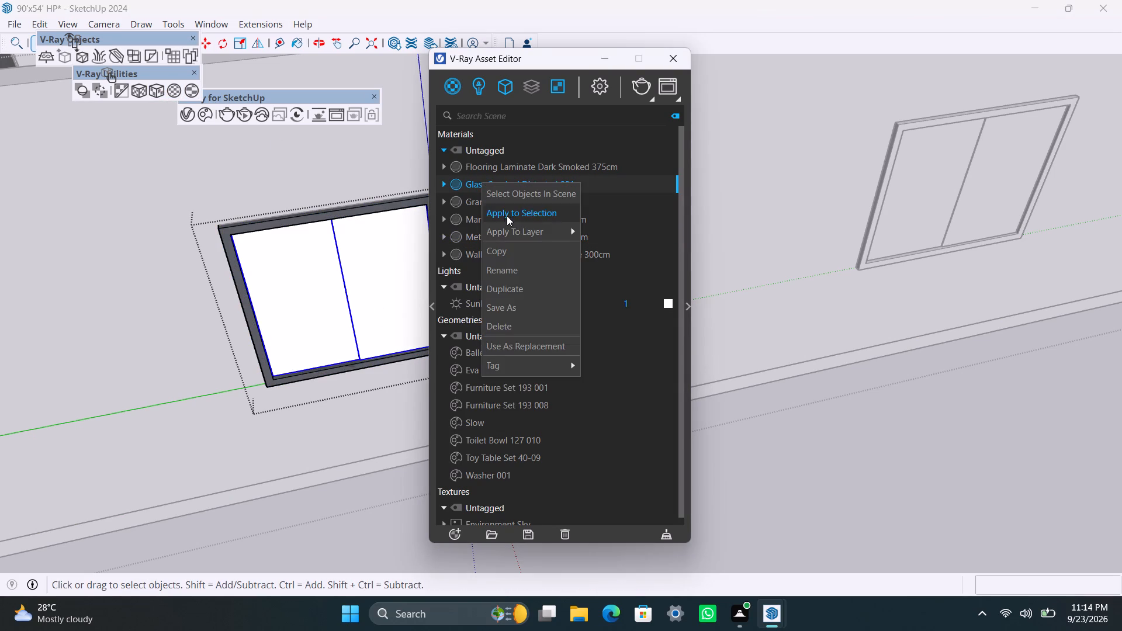
left_click(507, 216)
scroll(361, 407, "down", 20)
middle_click_drag(325, 415, 265, 452, "shift")
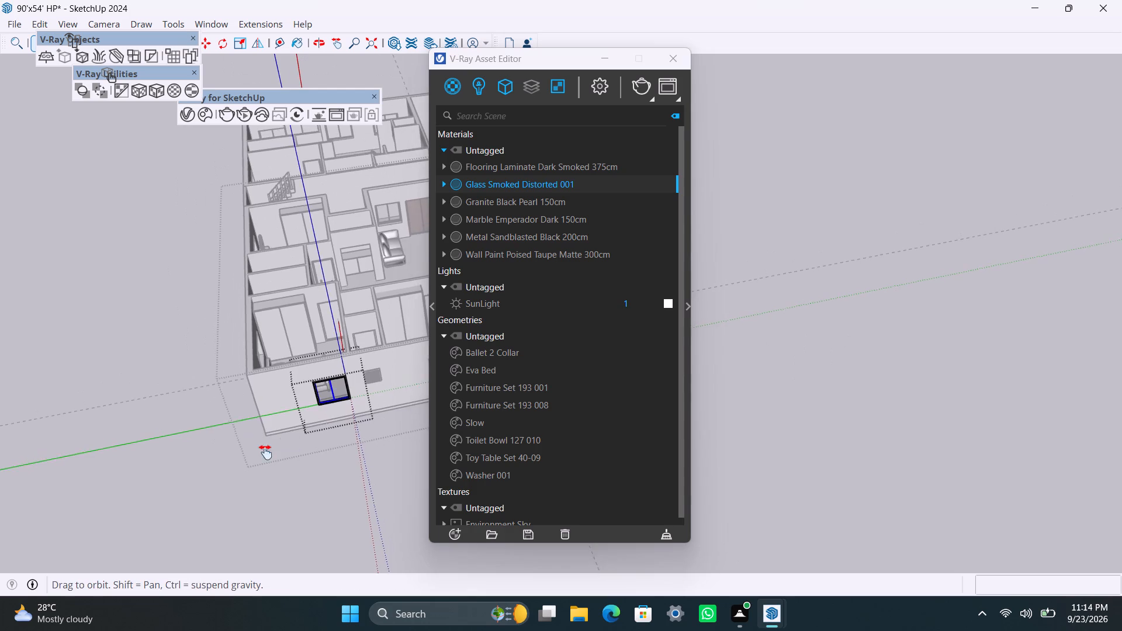
middle_click_drag(265, 452, 243, 462, "shift")
scroll(306, 489, "up", 8)
left_click(373, 498)
Apply Metal Sandblasted Black 200cm with box-style fitted texture projection to the frame of the end wall's louvred window.
scroll(300, 456, "up", 8)
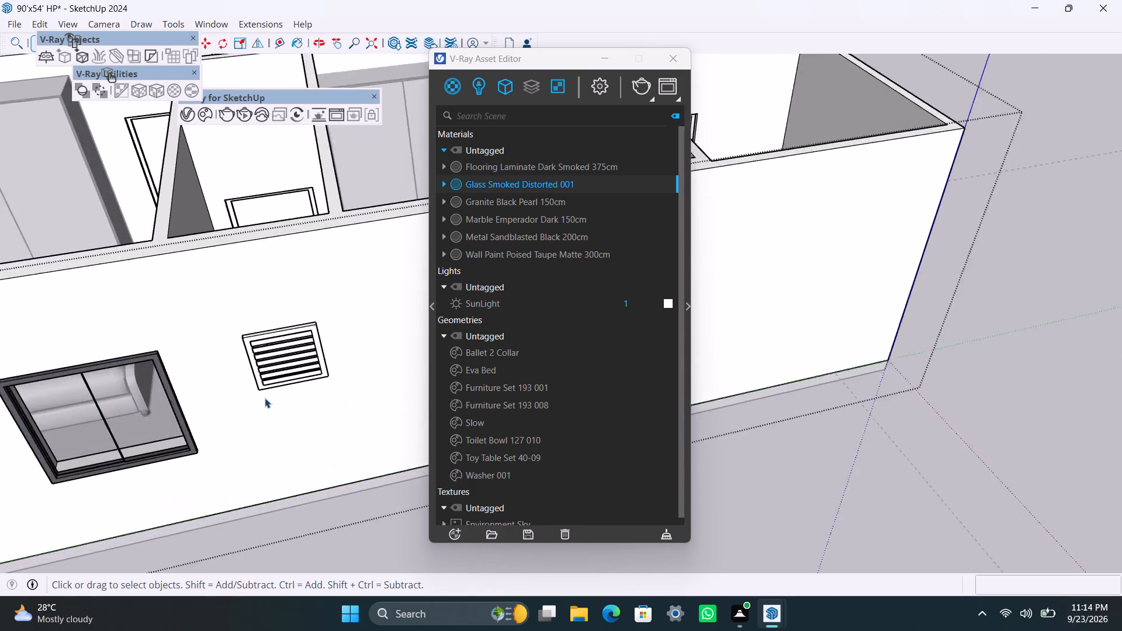
scroll(265, 398, "up", 7)
triple_click(253, 369)
left_click(253, 369)
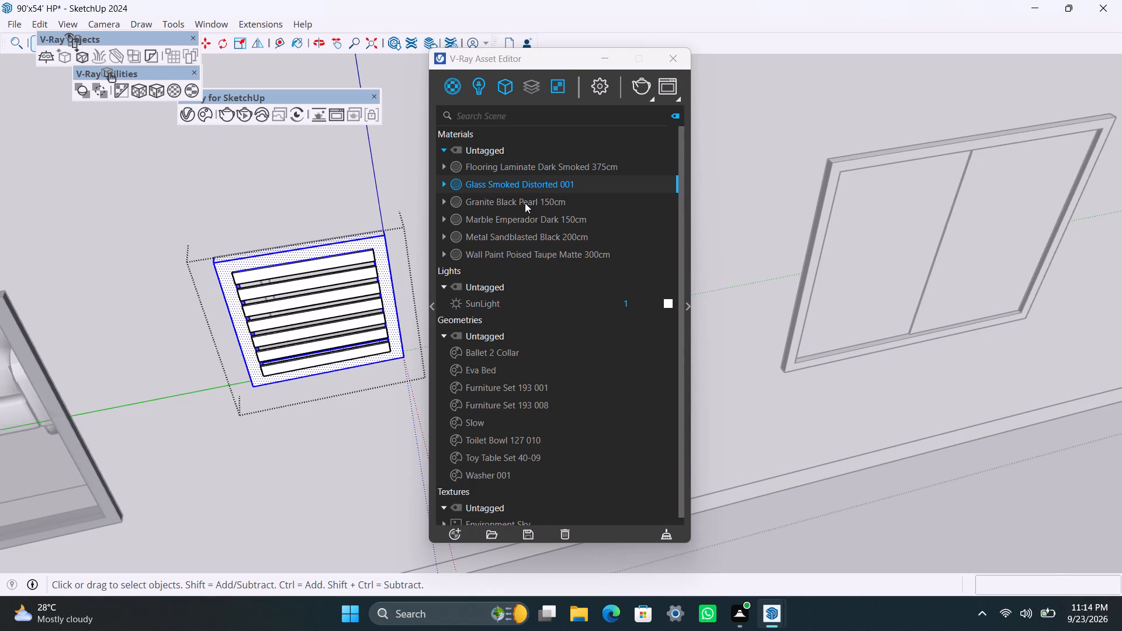
left_click(519, 240)
right_click(520, 239)
left_click(574, 280)
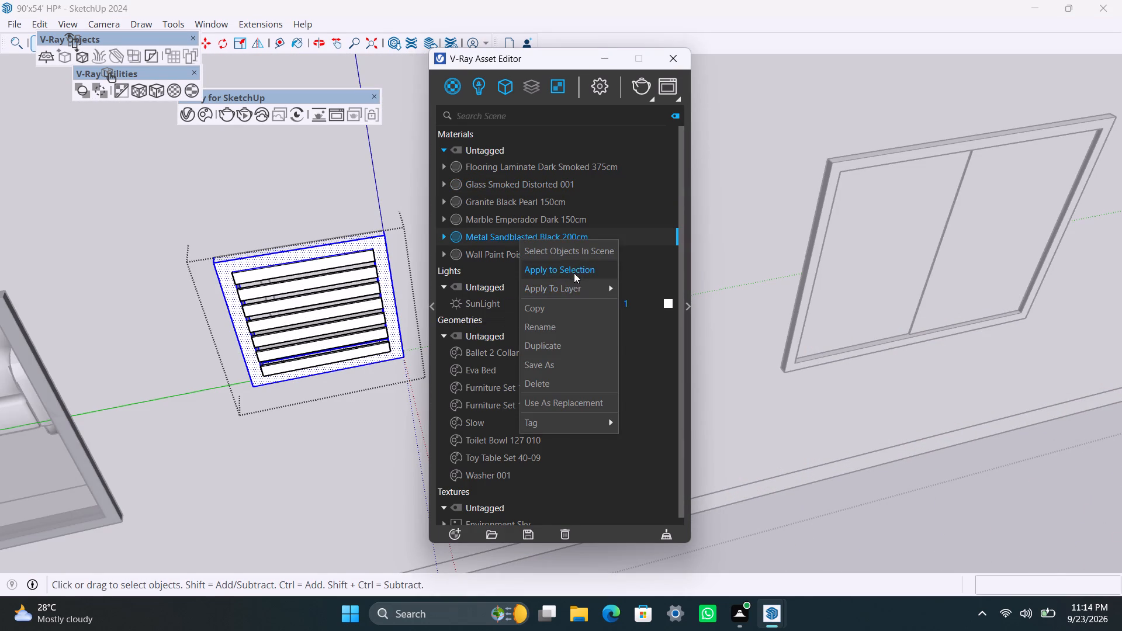
left_click(573, 272)
left_click(161, 89)
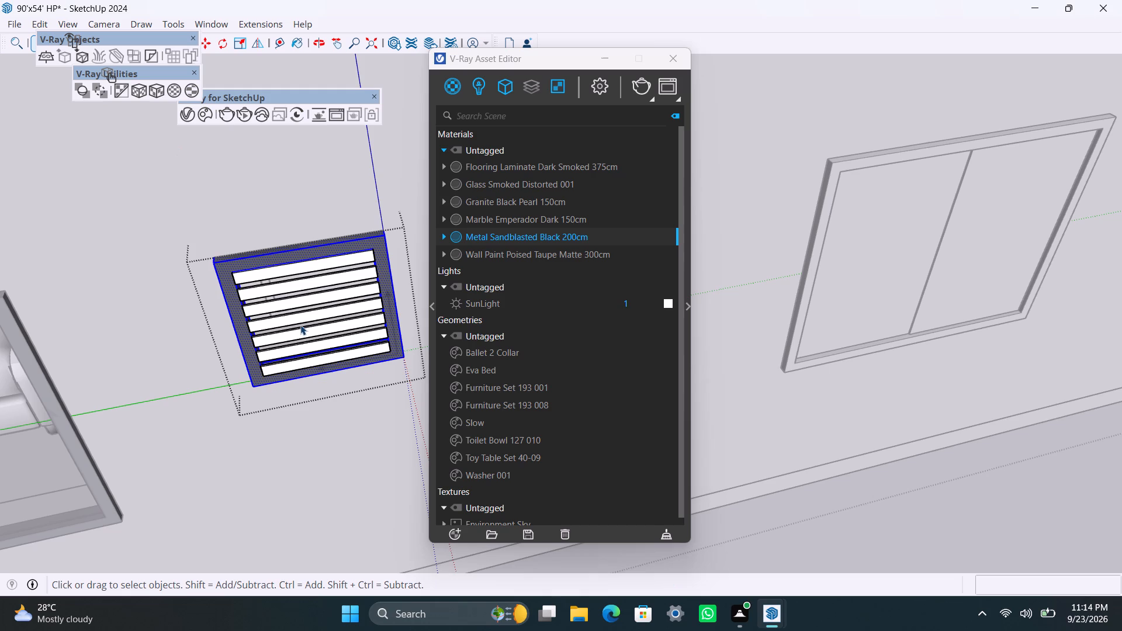
Apply the Glass Smoked Distorted 001 material to all the slats of the end wall's louvred window.
left_click(302, 270)
left_click(305, 283, "shift")
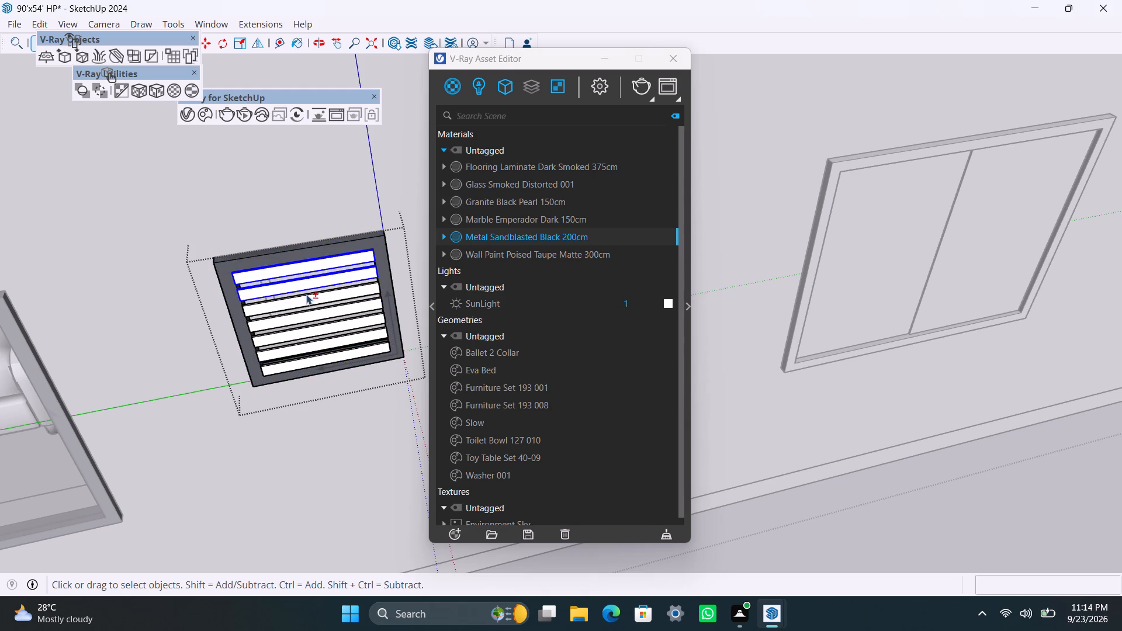
left_click(310, 301, "shift")
left_click(313, 317, "shift")
left_click(320, 332, "shift")
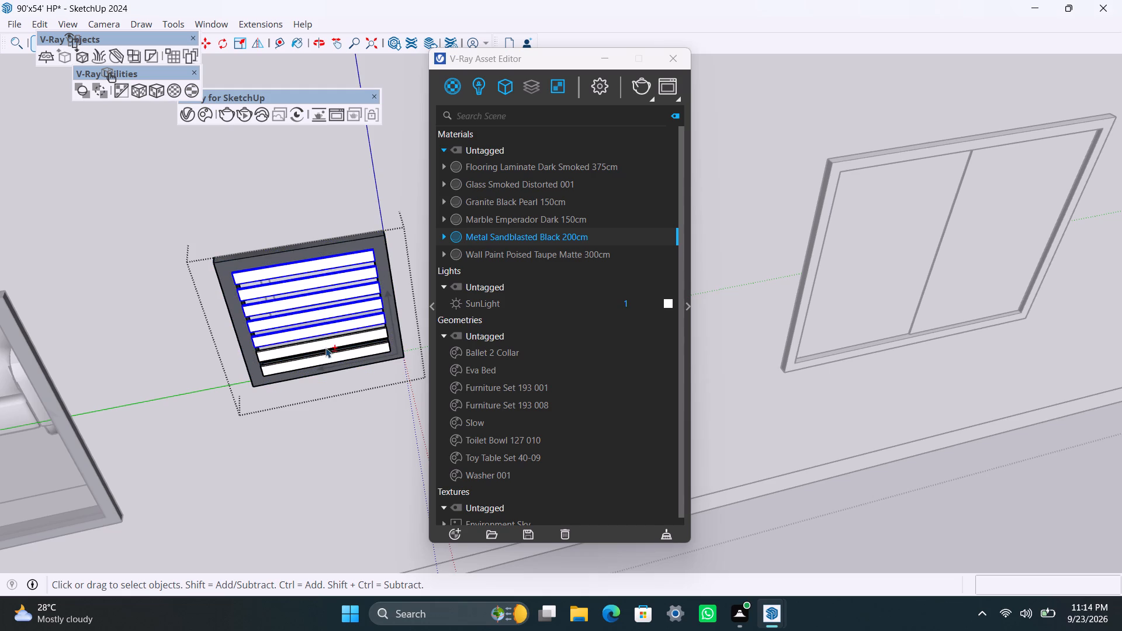
left_click(325, 349, "shift")
left_click(331, 360, "shift")
left_click(493, 188)
right_click(494, 187)
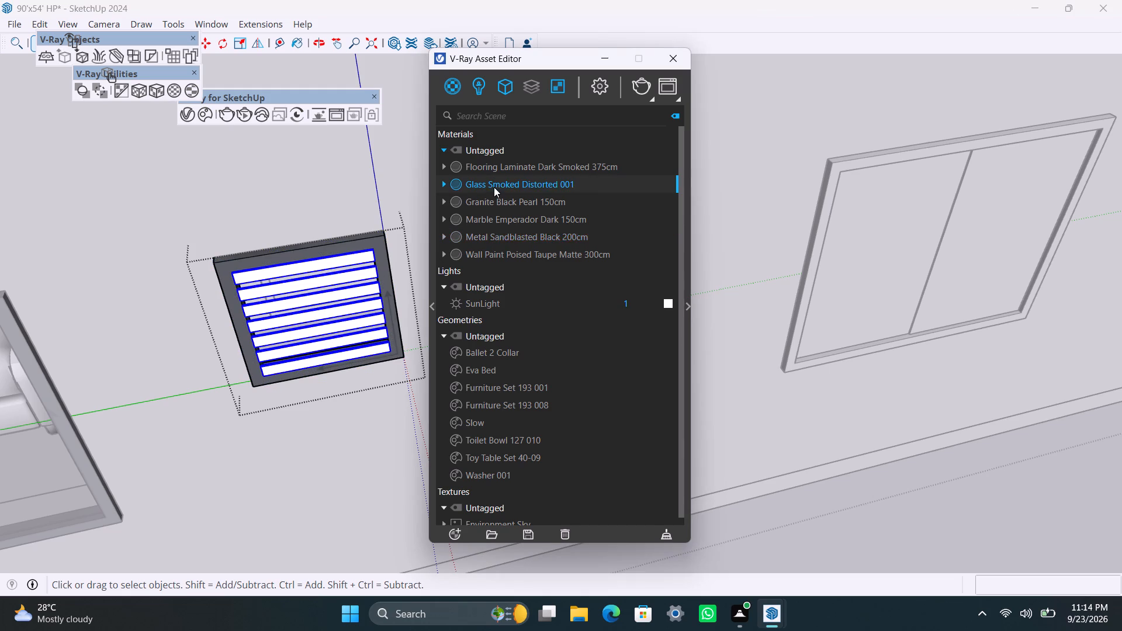
left_click(523, 211)
scroll(299, 396, "down", 20)
scroll(299, 396, "down", 2)
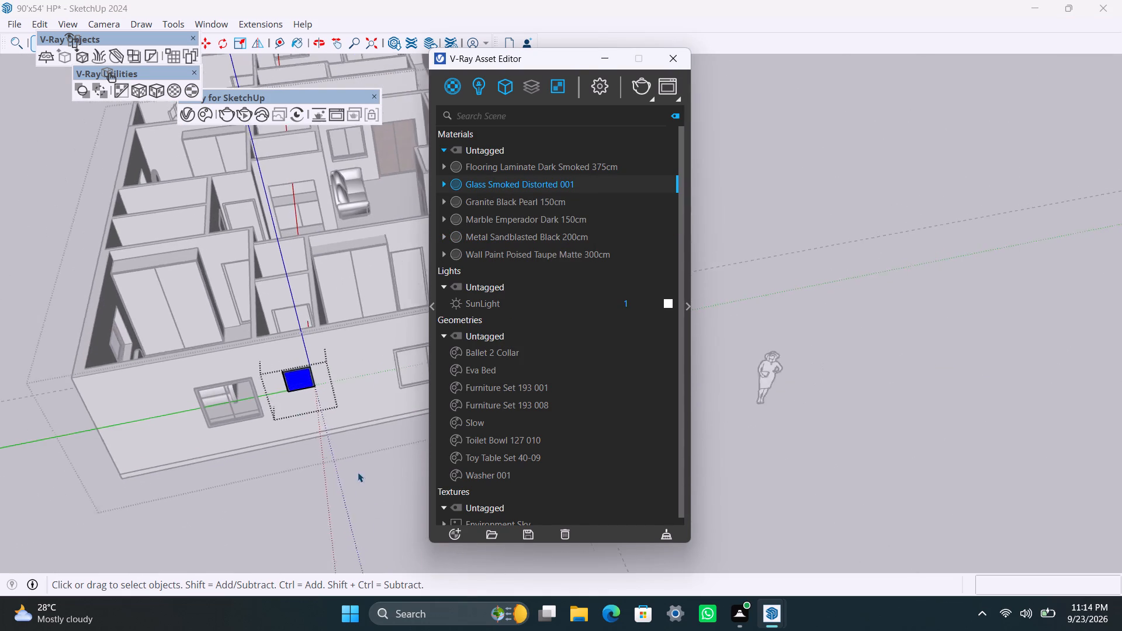
double_click(372, 493)
Apply Metal Sandblasted Black 200cm with box-style fitted texture projection to the frame of the end wall's other two-pane window, beyond the louvred one.
scroll(372, 460, "up", 3)
middle_click_drag(370, 436, 286, 494)
scroll(341, 445, "up", 3)
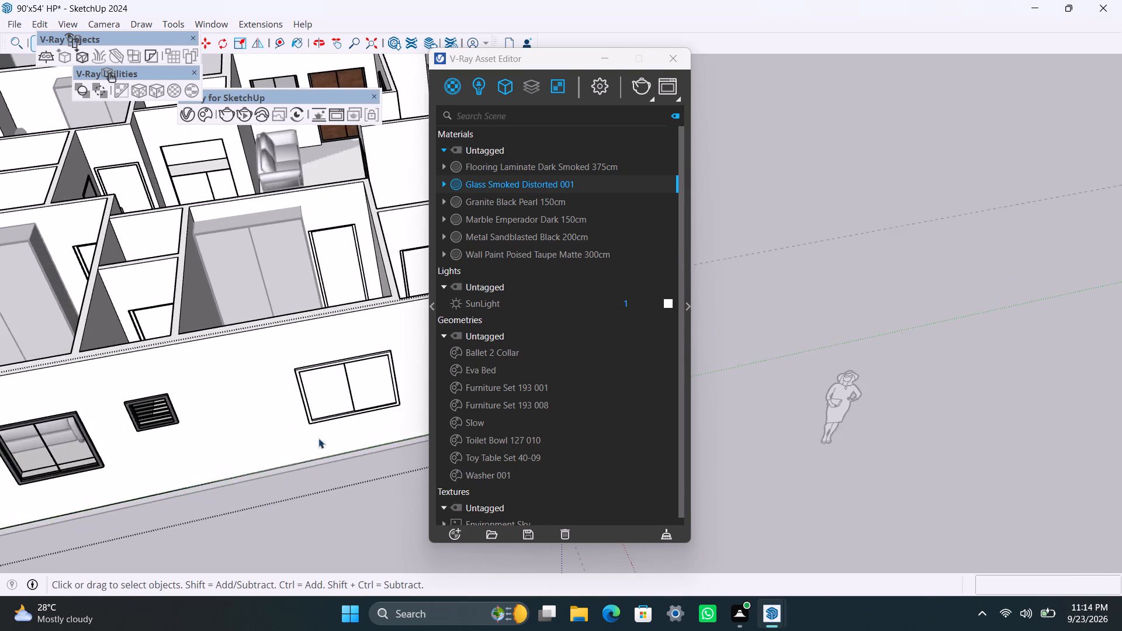
scroll(318, 438, "up", 10)
triple_click(301, 409)
left_click(301, 409)
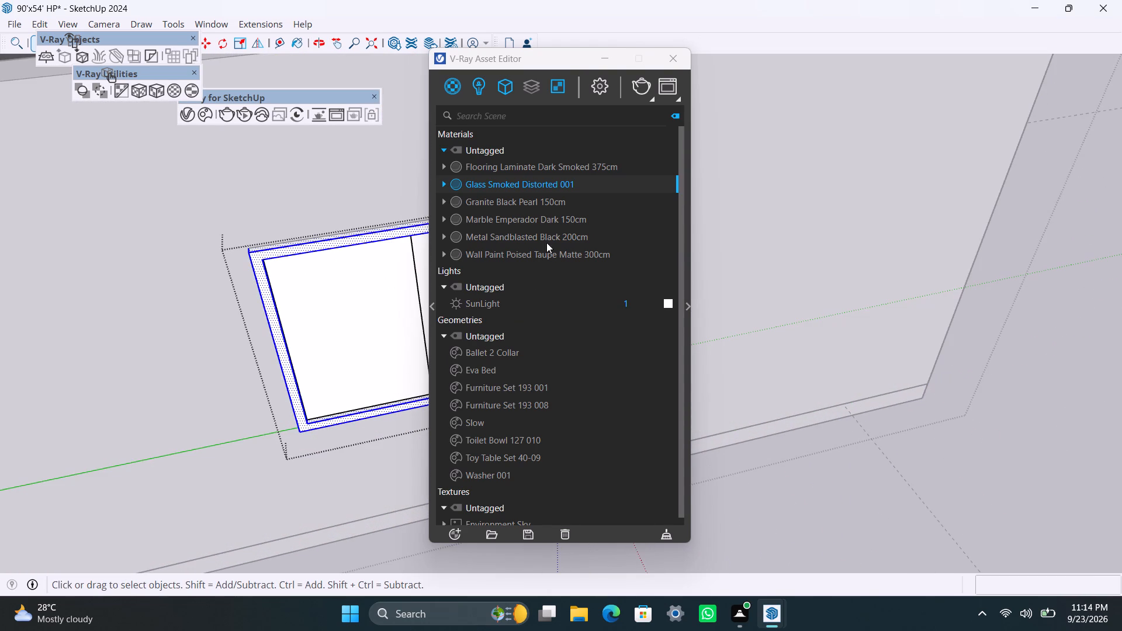
left_click(493, 237)
right_click(493, 237)
left_click(523, 270)
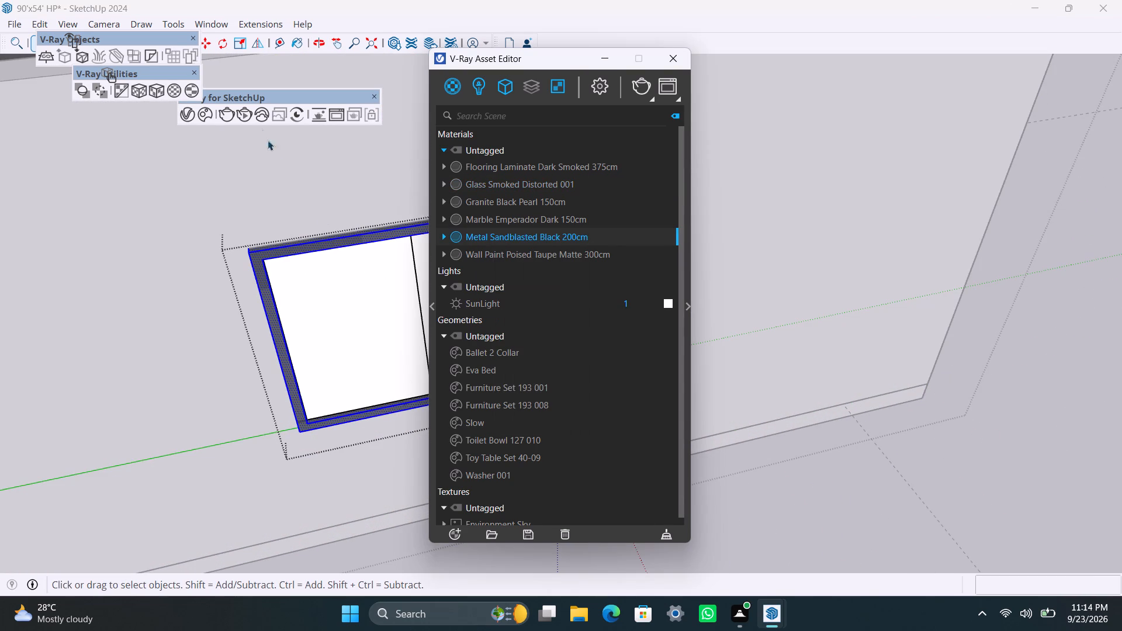
left_click(154, 87)
Apply the Glass Smoked Distorted 001 material to both panes of the end wall's two-pane window beyond the louvred one.
left_click(376, 373)
scroll(379, 372, "down", 4)
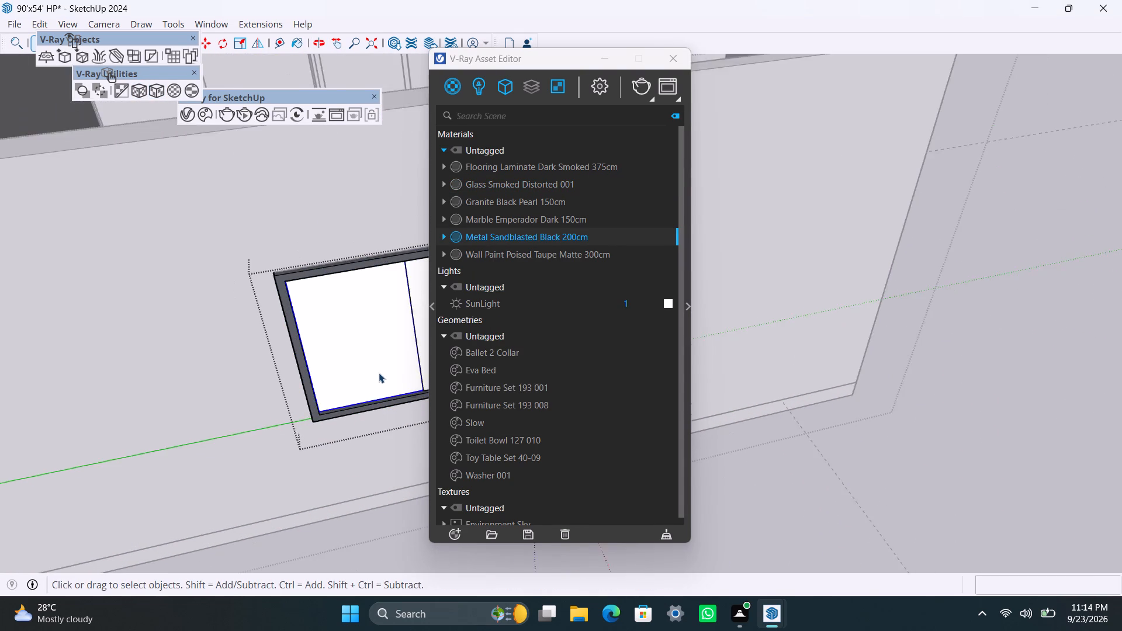
middle_click_drag(379, 377, 257, 414, "shift")
scroll(324, 412, "up", 2, "shift")
left_click(321, 382, "shift")
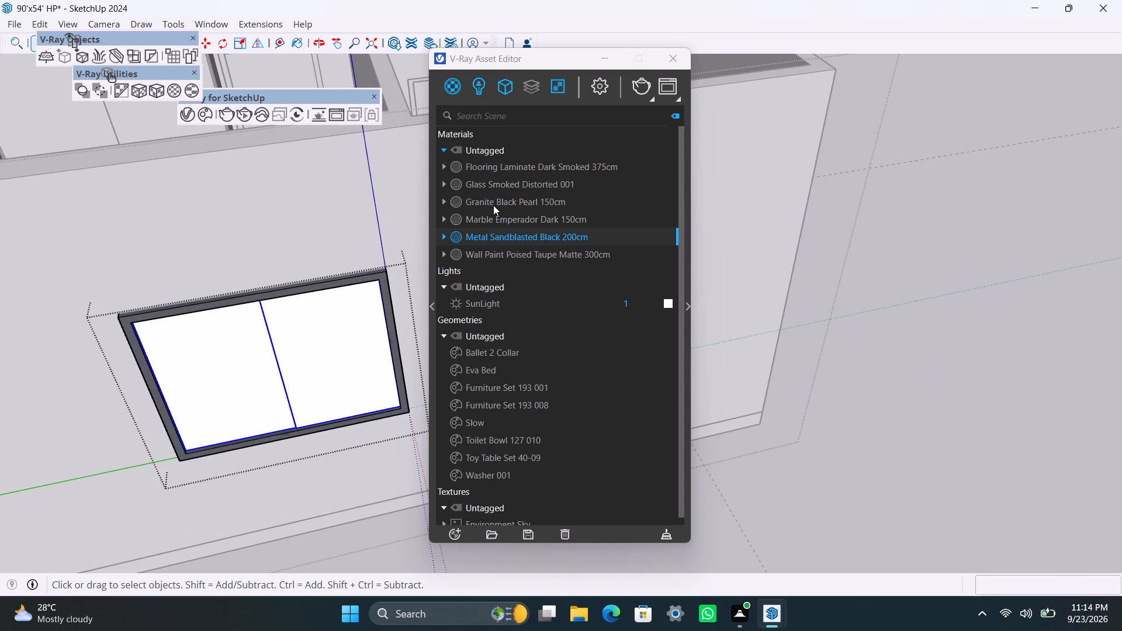
left_click(501, 185)
right_click(501, 185)
left_click(541, 224)
scroll(362, 414, "down", 10)
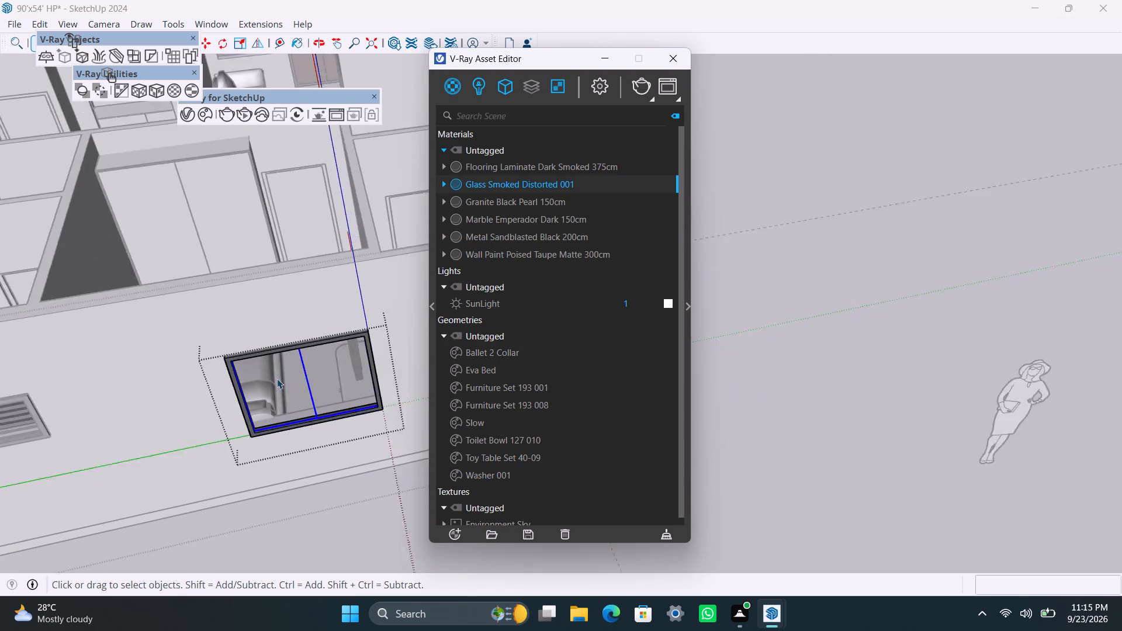
scroll(277, 379, "down", 6)
left_click(335, 472)
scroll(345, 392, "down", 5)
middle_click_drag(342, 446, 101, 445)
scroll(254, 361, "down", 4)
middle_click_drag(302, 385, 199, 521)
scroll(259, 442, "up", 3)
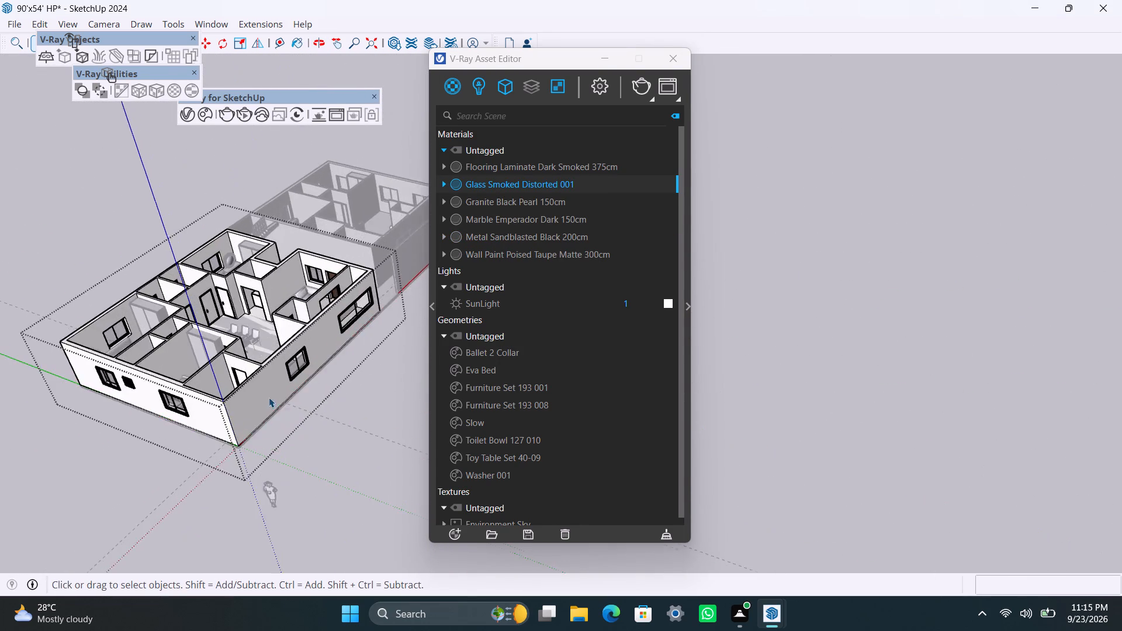
Examine the front apartment's outer walls, windows and rooms from several angles for elements that still need materials.
scroll(269, 397, "up", 7)
scroll(359, 265, "up", 4)
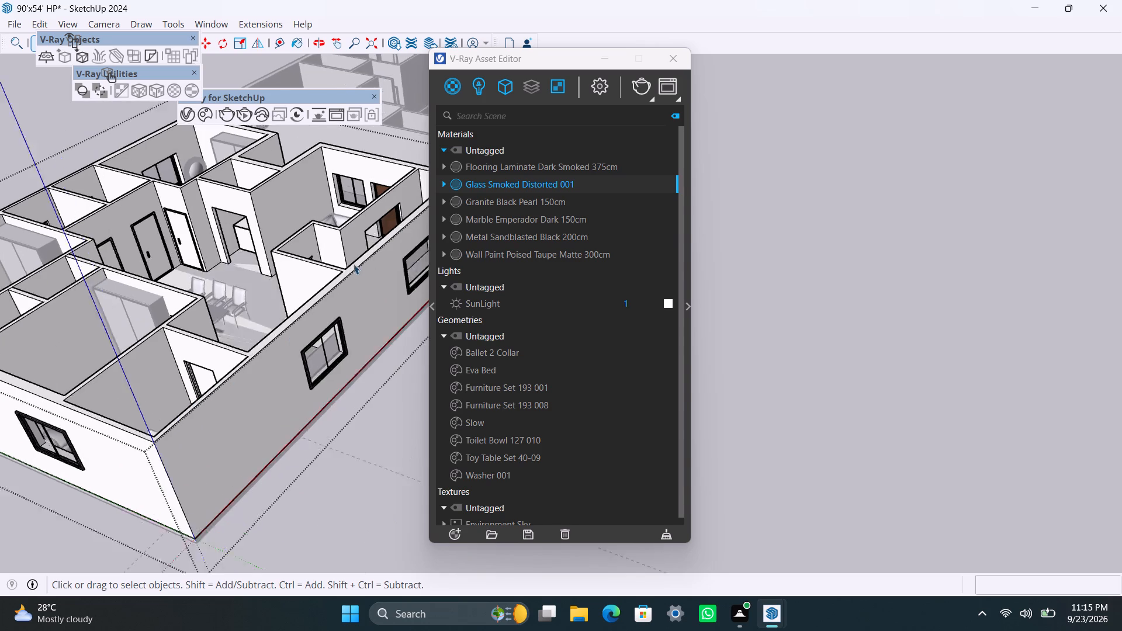
middle_click_drag(347, 260, 264, 400)
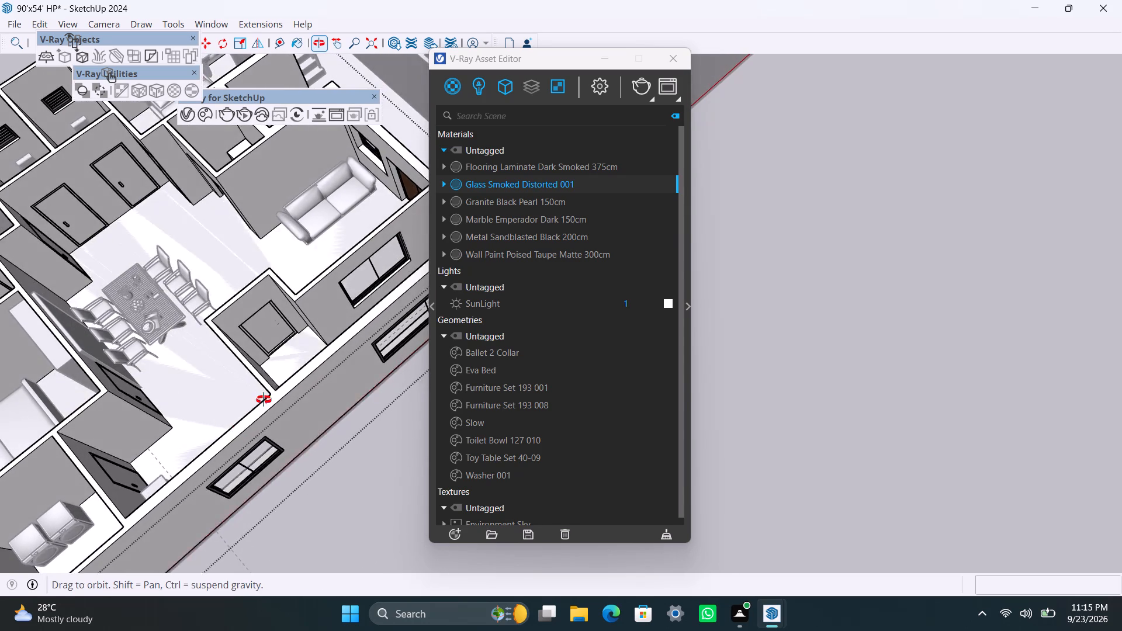
middle_click_drag(264, 400, 351, 345)
scroll(205, 354, "down", 20)
scroll(205, 354, "down", 1)
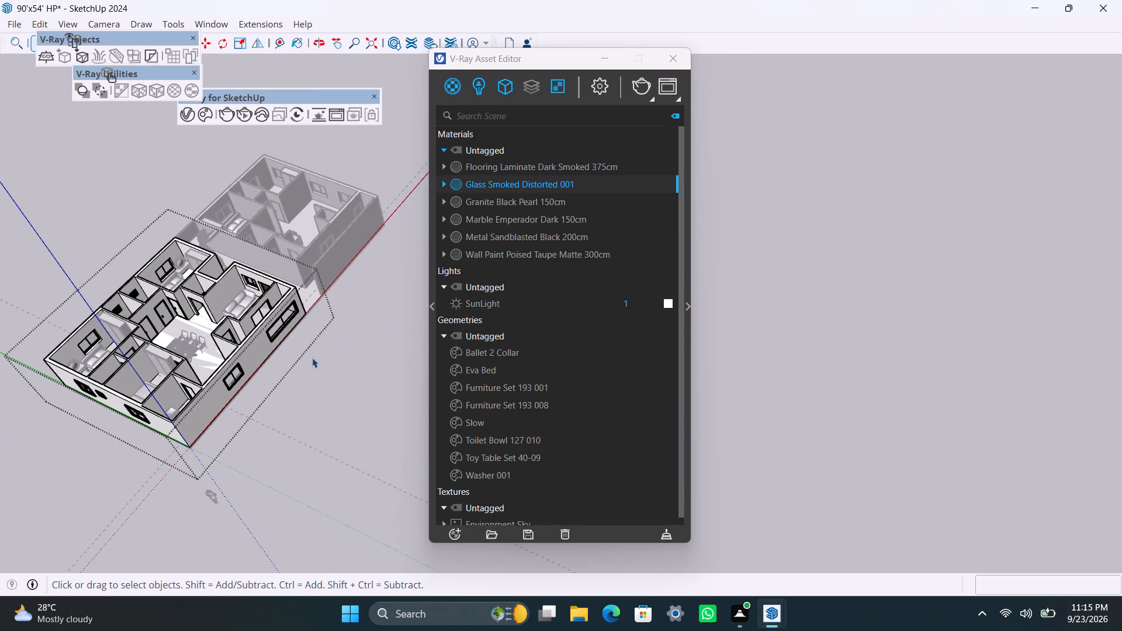
left_click(315, 358)
scroll(198, 403, "up", 7)
middle_click_drag(251, 337, 192, 344)
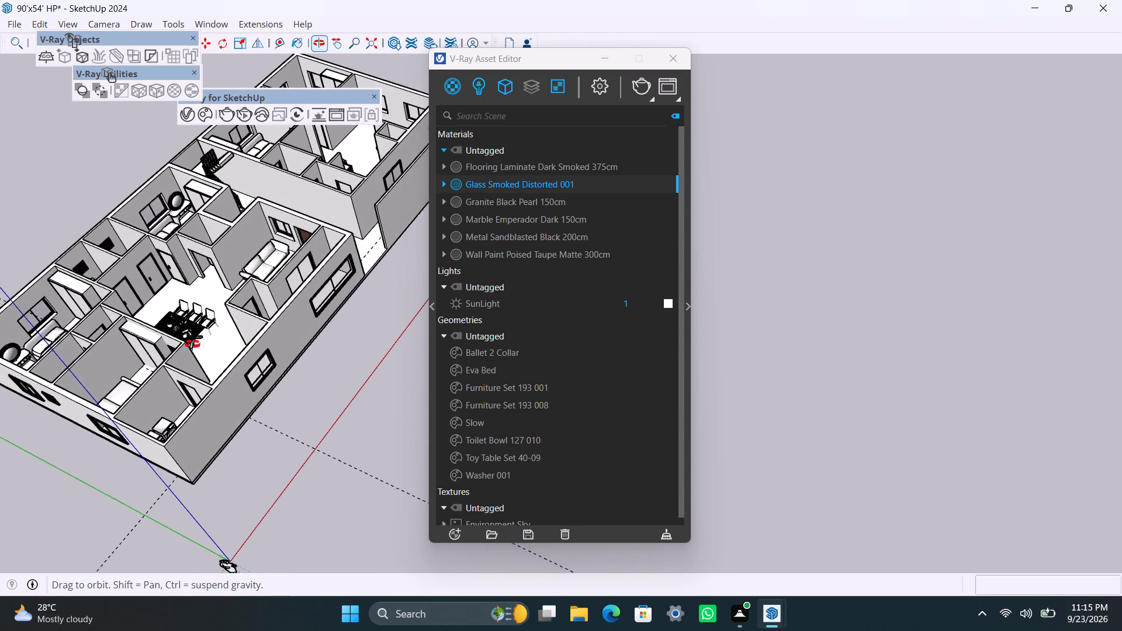
middle_click_drag(192, 344, 68, 380)
scroll(309, 291, "up", 3)
middle_click_drag(337, 207, 304, 432, "shift")
scroll(296, 405, "up", 4)
scroll(335, 349, "up", 5)
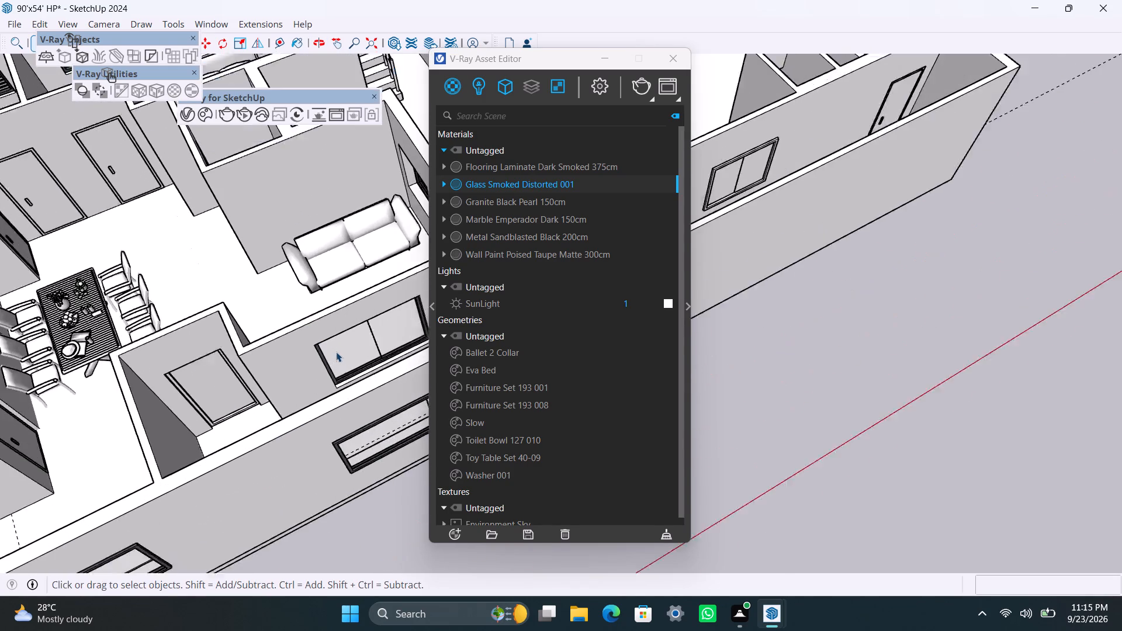
scroll(336, 352, "up", 11)
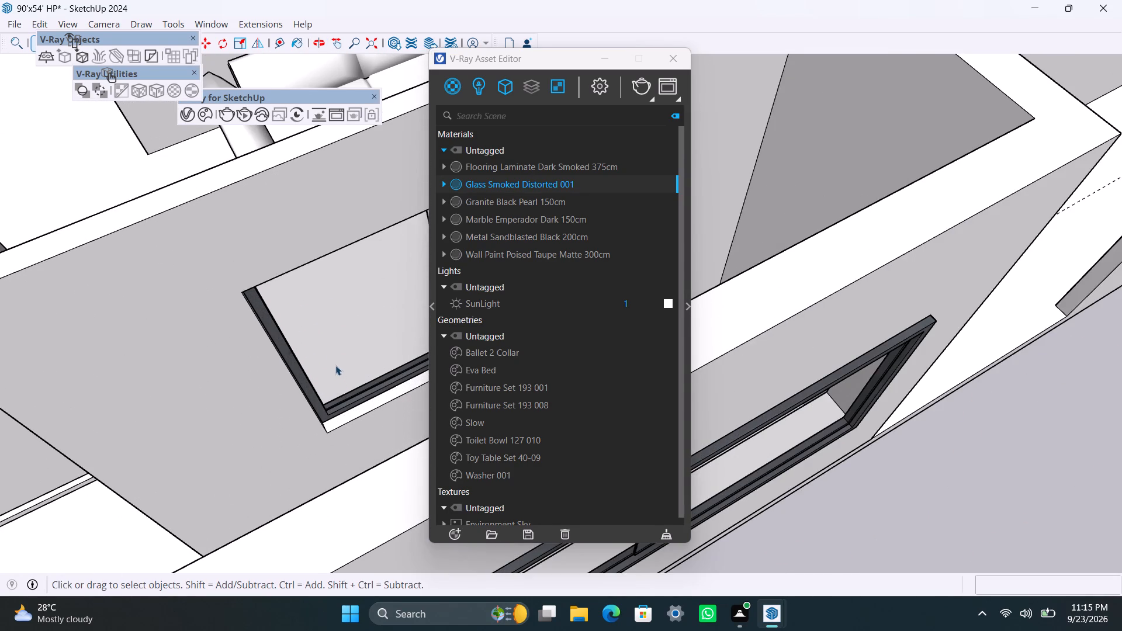
scroll(330, 355, "down", 20)
scroll(330, 355, "down", 6)
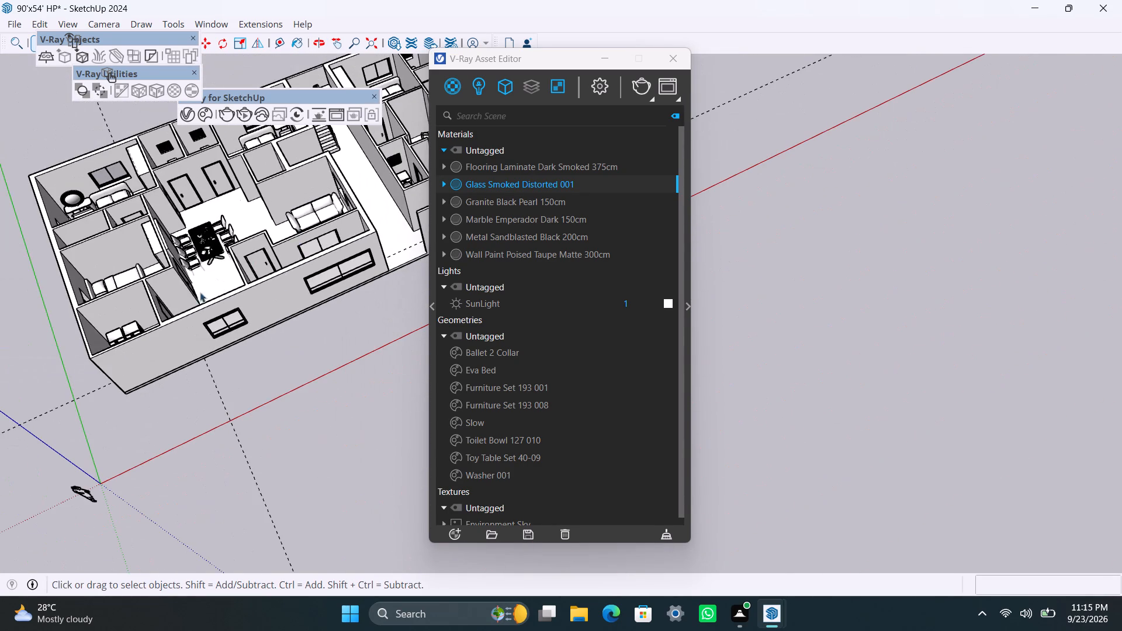
middle_click_drag(279, 375, 77, 359)
scroll(269, 213, "down", 5)
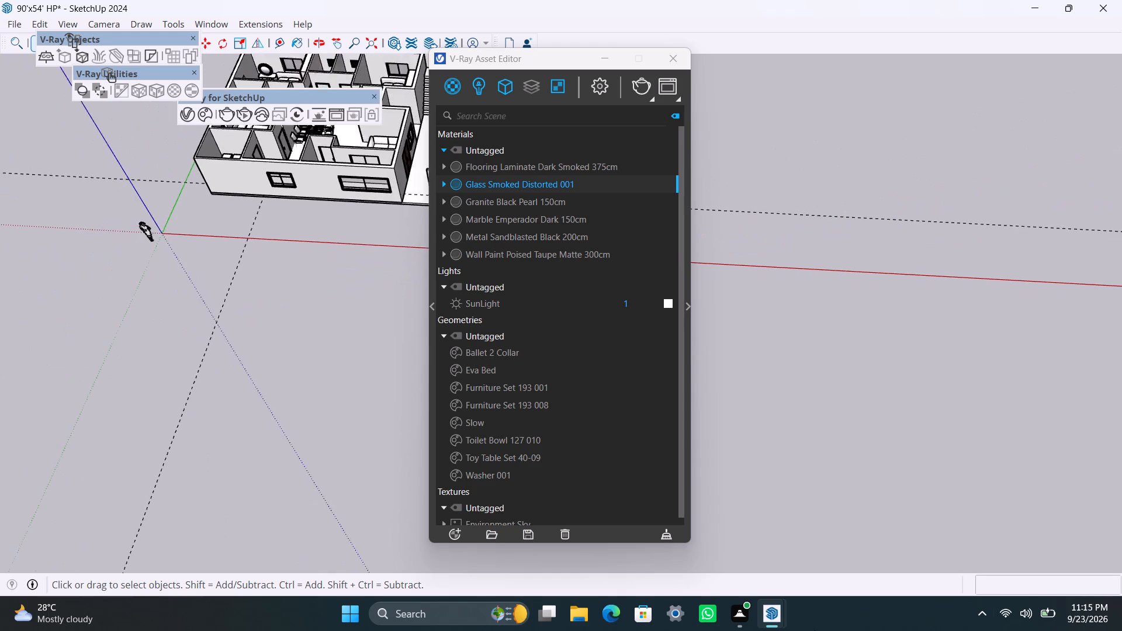
scroll(246, 129, "up", 7)
middle_click_drag(293, 271, 123, 503, "shift")
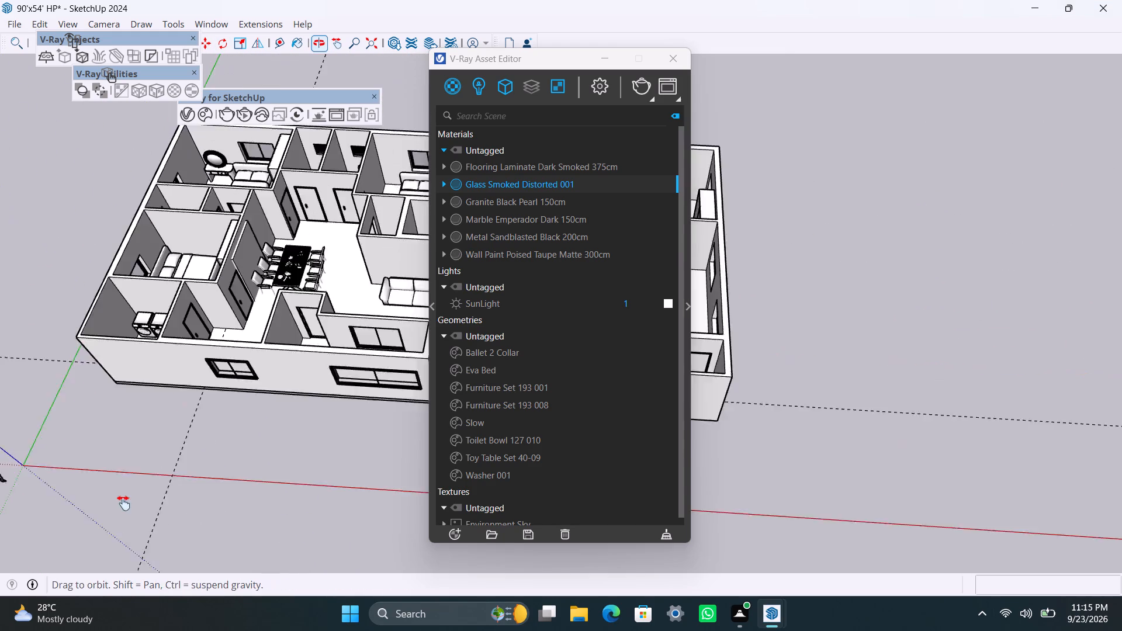
middle_click_drag(123, 503, 118, 507, "shift")
scroll(167, 475, "up", 5)
middle_click_drag(285, 406, 0, 382)
scroll(213, 303, "down", 4)
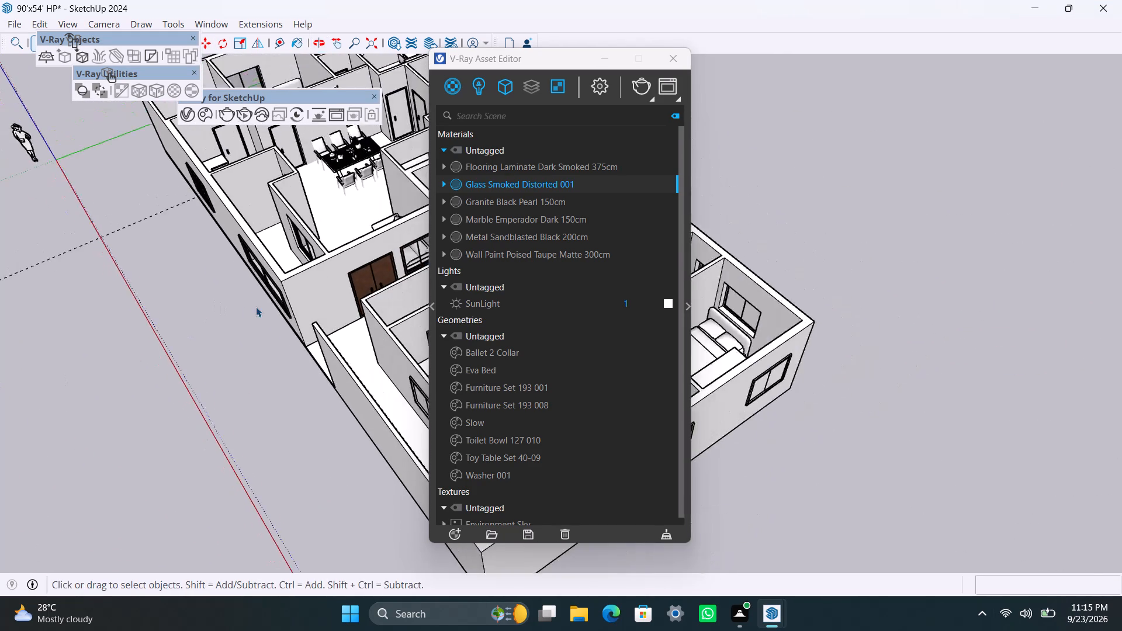
Apply Metal Sandblasted Black 200cm with box-style fitted texture projection to the frame of the small room's door facing the dining area.
middle_click_drag(282, 325, 226, 529, "shift")
scroll(228, 494, "up", 8)
middle_click_drag(279, 446, 80, 472)
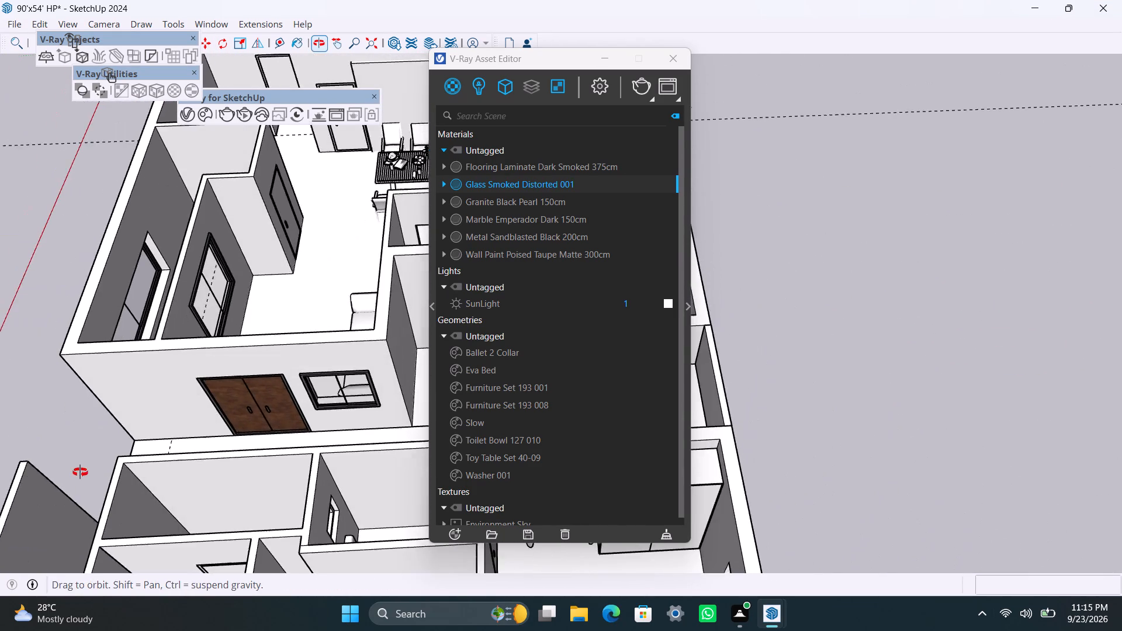
middle_click_drag(80, 472, 78, 470)
scroll(198, 337, "up", 2)
middle_click_drag(263, 275, 167, 523)
scroll(169, 522, "up", 5)
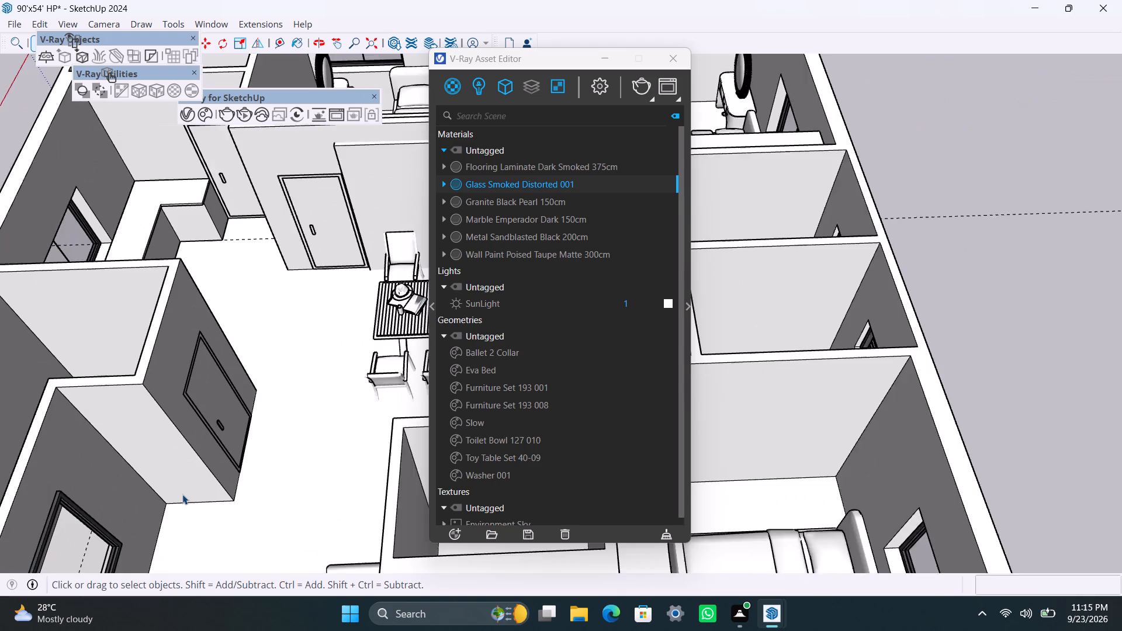
scroll(182, 494, "up", 6)
middle_click_drag(228, 452, 85, 443)
scroll(195, 362, "up", 6)
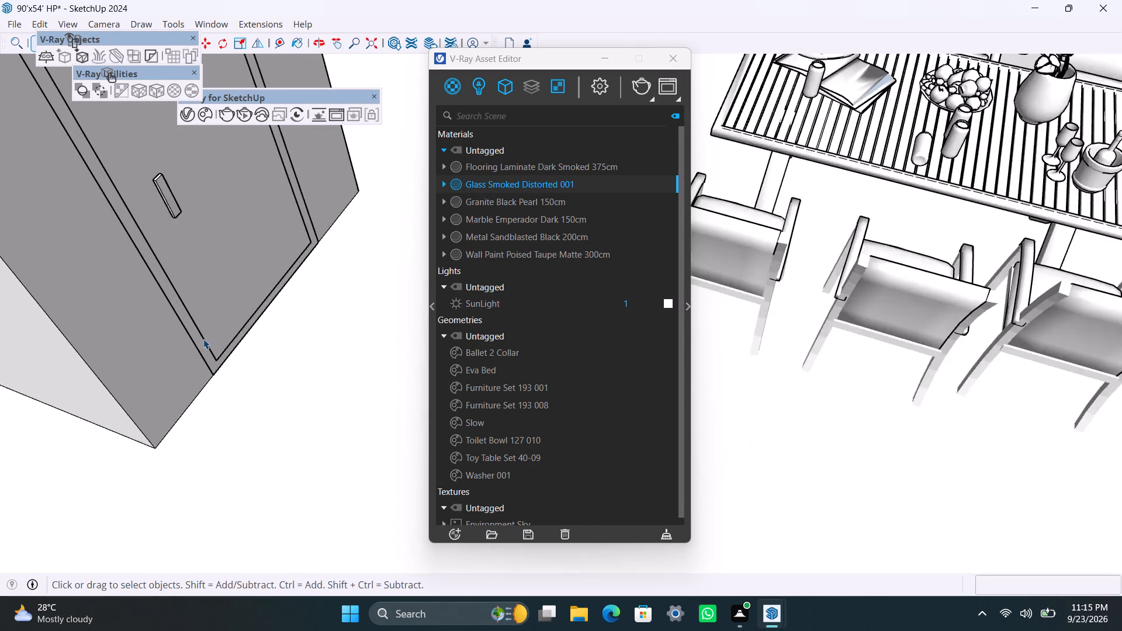
scroll(203, 339, "up", 3)
triple_click(193, 340)
left_click(193, 339)
double_click(193, 339)
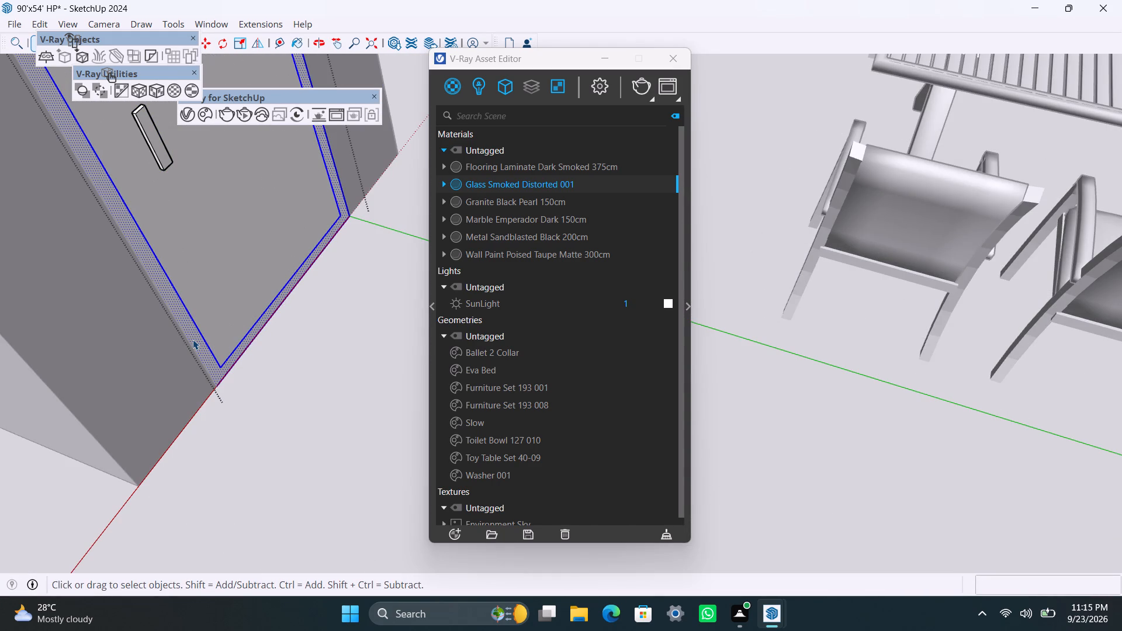
left_click(479, 236)
right_click(479, 236)
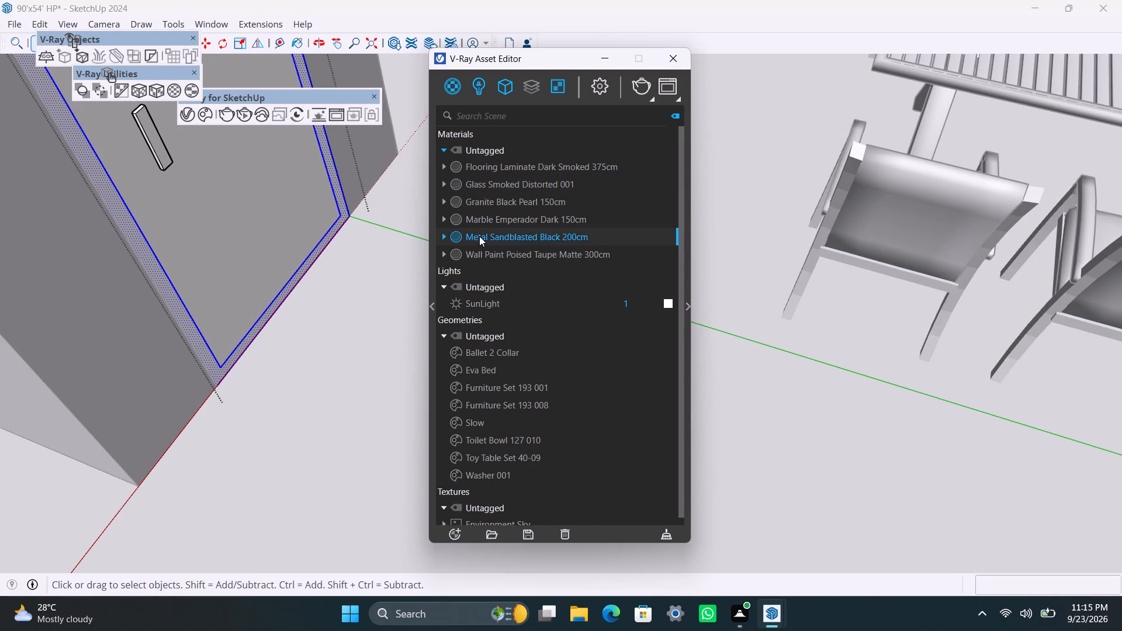
left_click(504, 268)
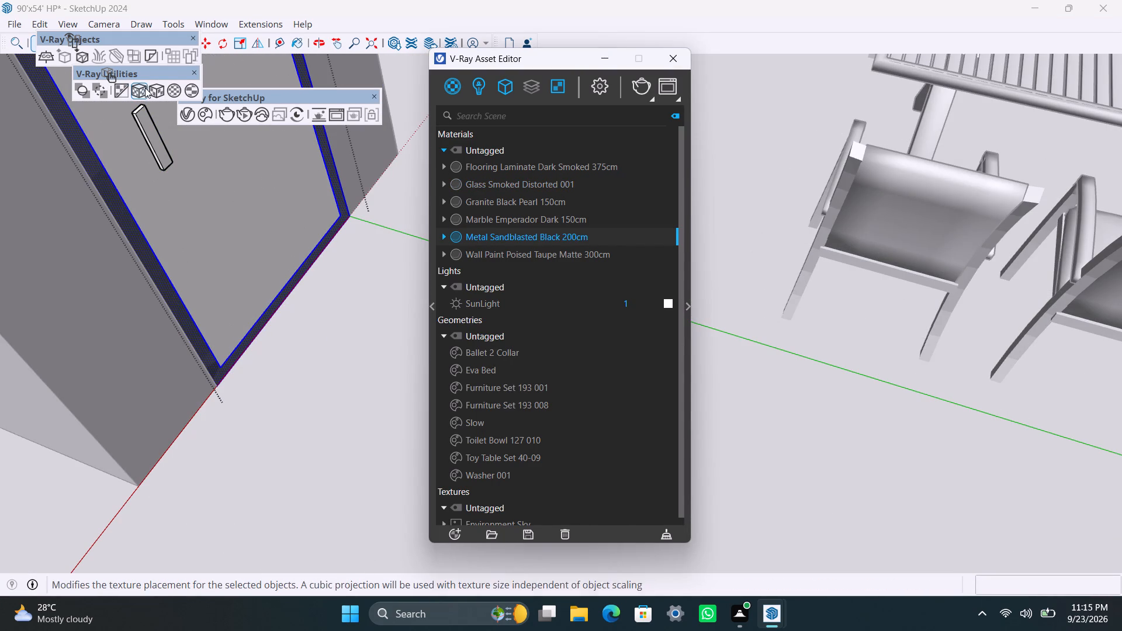
left_click(159, 91)
Apply Flooring Laminate Dark Smoked 375cm with box-style fitted texture projection to the panel of the small room's door.
triple_click(183, 204)
triple_click(183, 204)
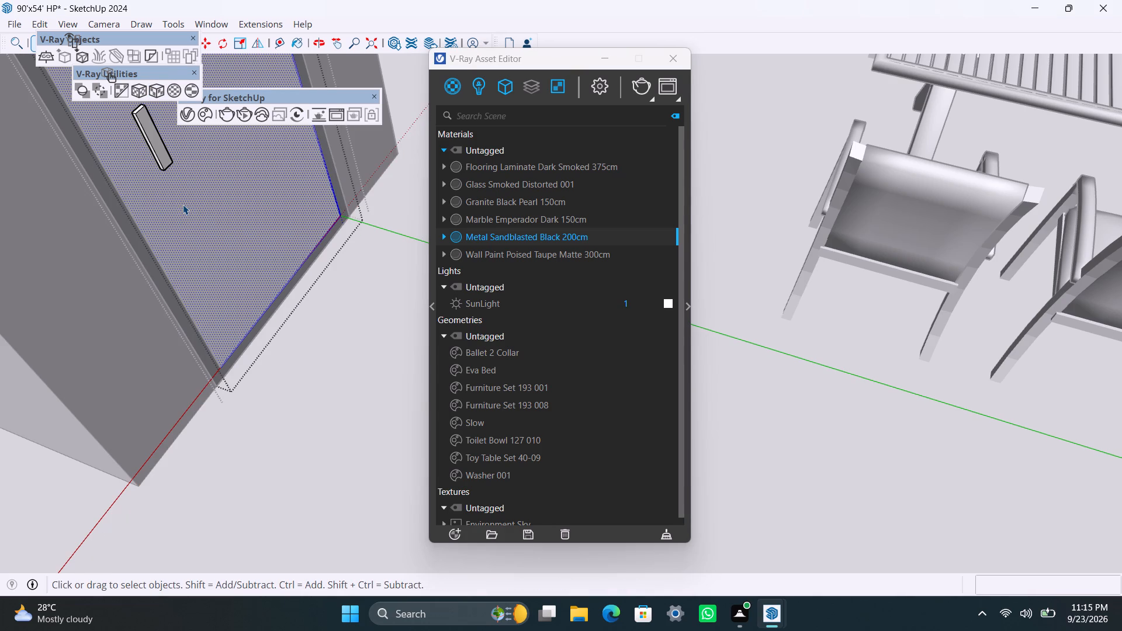
left_click(183, 204)
left_click(512, 171)
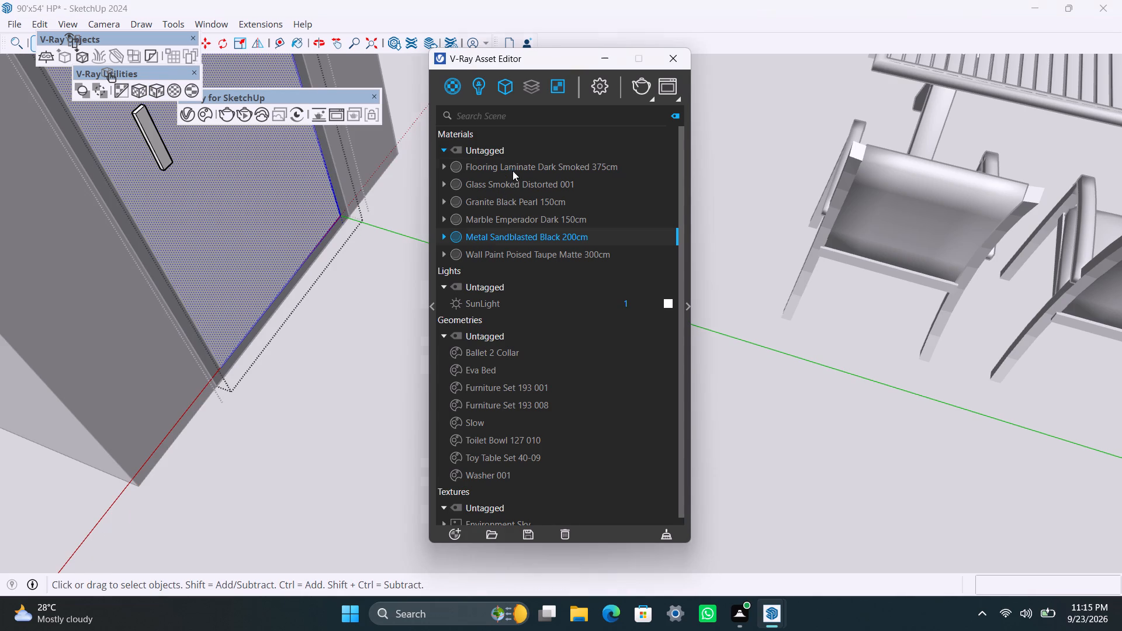
right_click(512, 170)
left_click(533, 198)
left_click(160, 90)
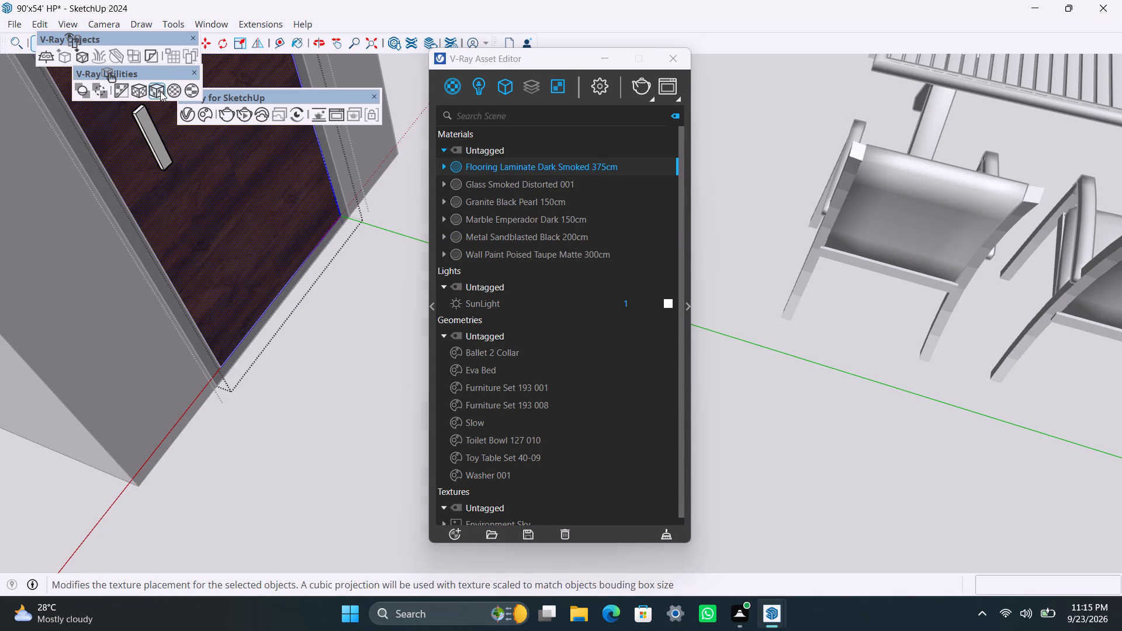
Apply the Metal Sandblasted Black 200cm material to the handle of the small room's door and exit the door group.
left_click(161, 155)
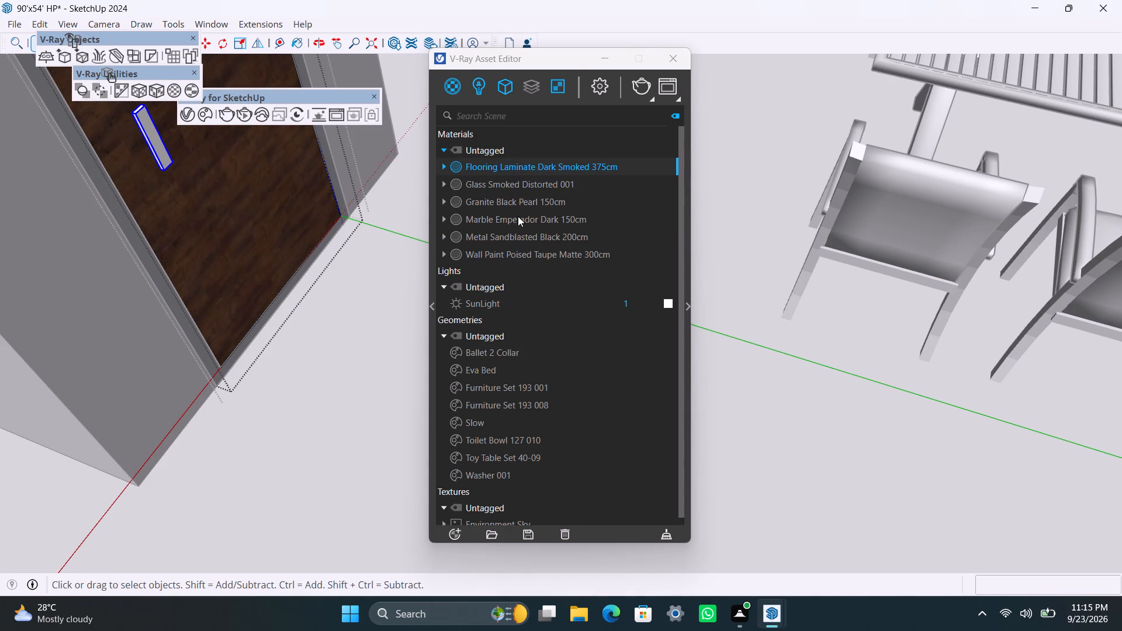
left_click(514, 240)
right_click(513, 237)
left_click(541, 265)
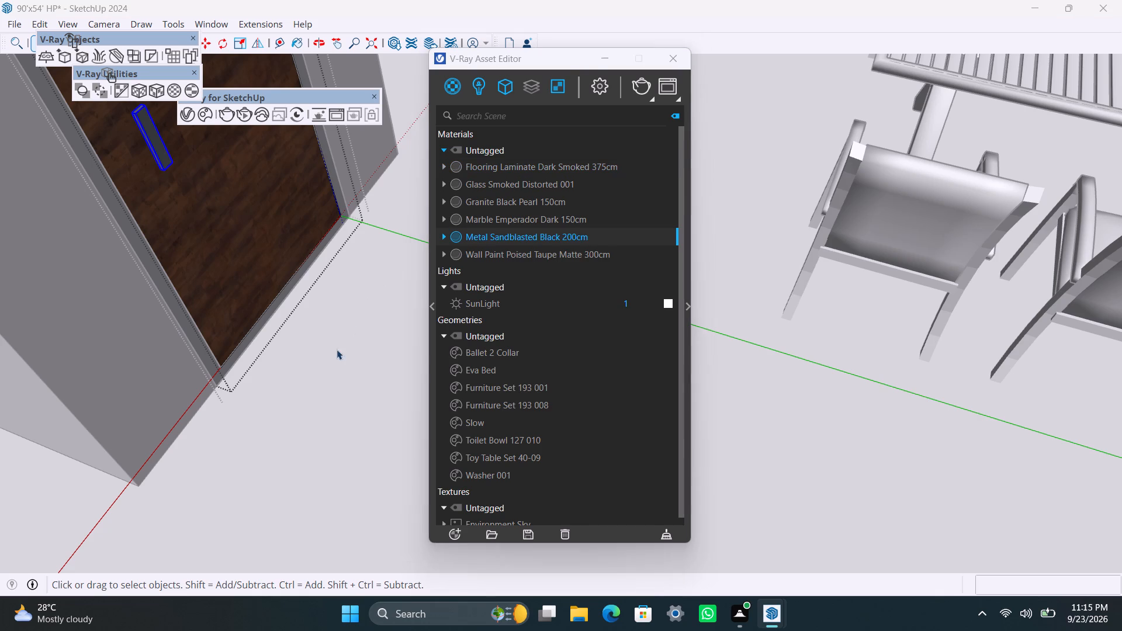
left_click(337, 349)
scroll(269, 334, "down", 20)
scroll(269, 334, "down", 1)
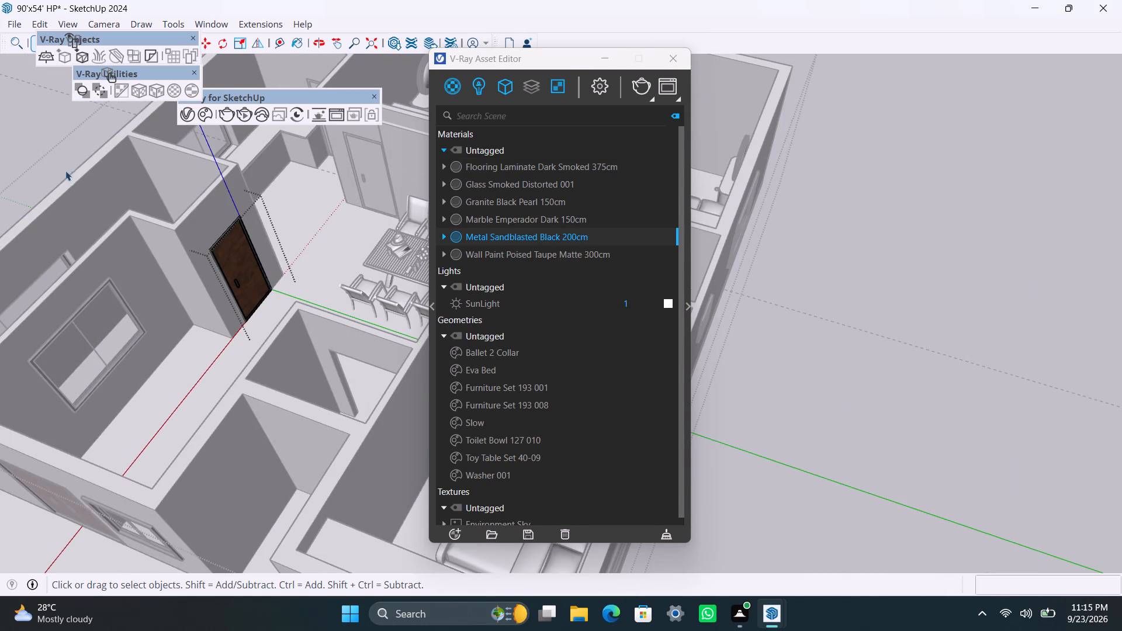
left_click(51, 133)
Apply Metal Sandblasted Black 200cm with box-style fitted texture projection to the frame of the door on the wall behind the dining chairs.
scroll(279, 295, "up", 4)
middle_click_drag(150, 308, 355, 227)
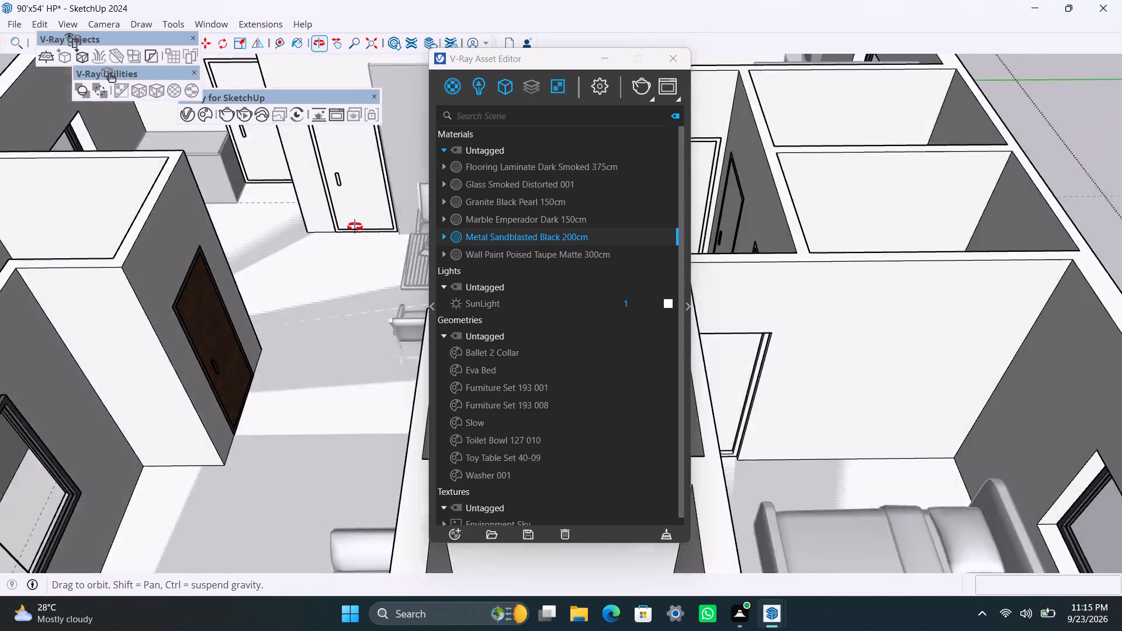
middle_click_drag(355, 227, 773, 242)
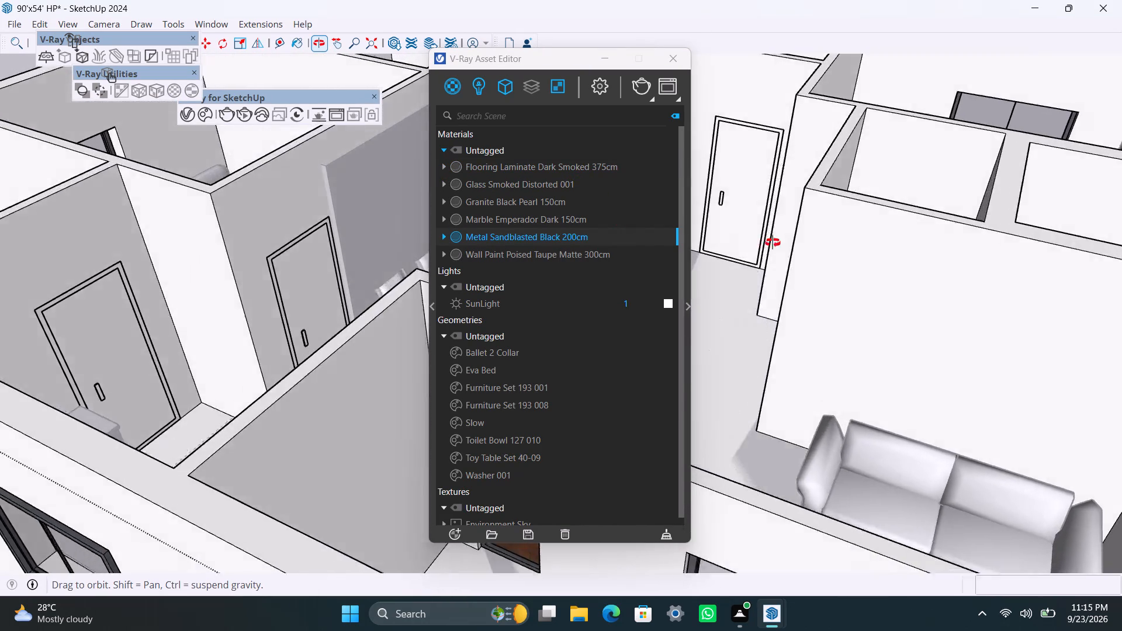
middle_click_drag(773, 242, 712, 309)
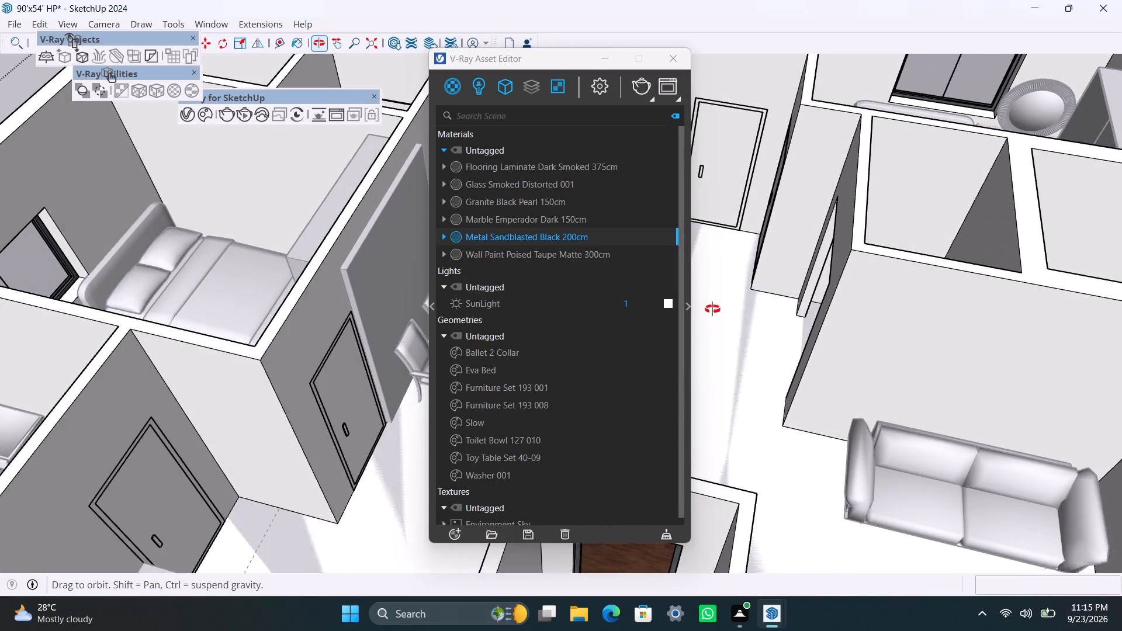
middle_click_drag(712, 309, 288, 401)
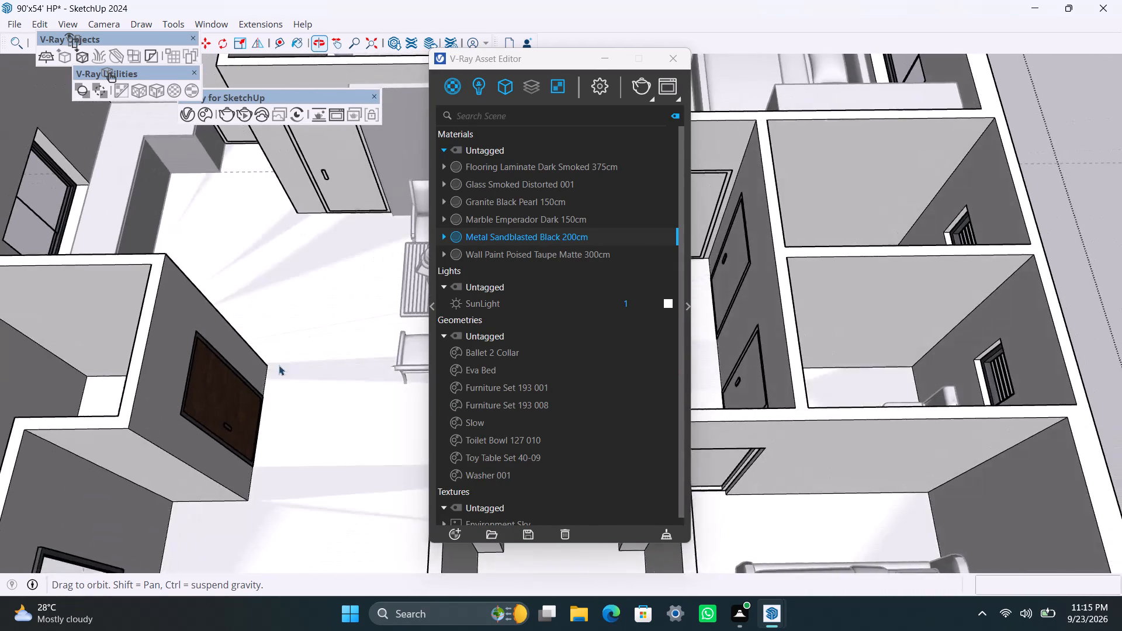
scroll(274, 331, "down", 4)
middle_click_drag(294, 370, 313, 421, "shift")
left_click(314, 393)
scroll(327, 335, "up", 9)
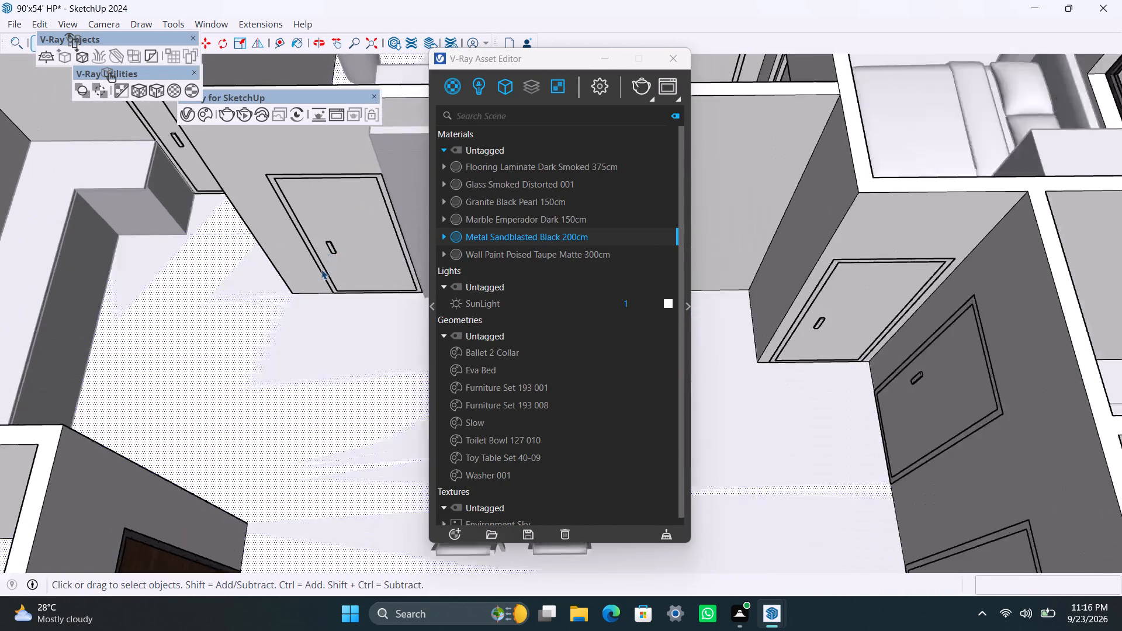
scroll(321, 269, "up", 4)
left_click(323, 255)
triple_click(323, 263)
triple_click(323, 263)
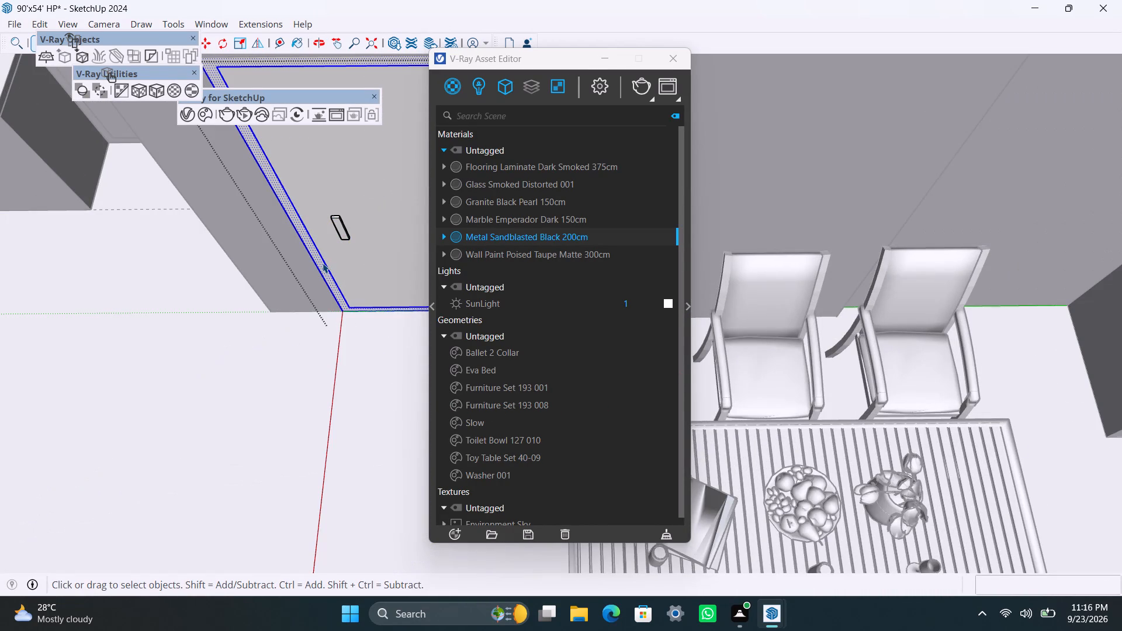
left_click(323, 263)
right_click(489, 236)
left_click(521, 275)
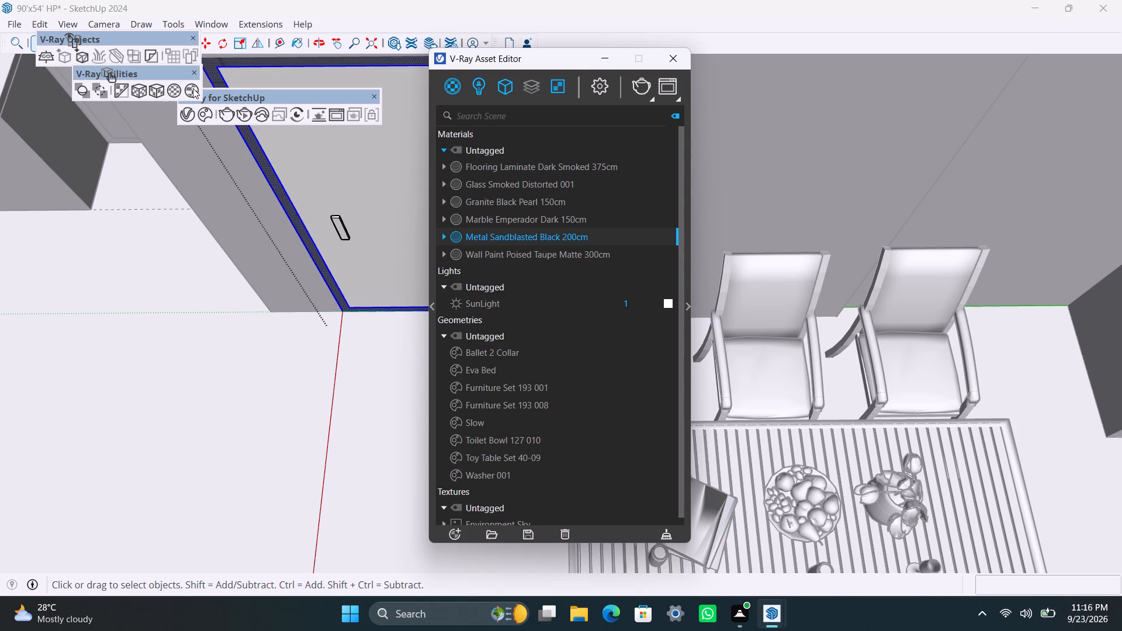
left_click(159, 85)
Apply Flooring Laminate Dark Smoked 375cm with box-style fitted texture projection to the panel of the door behind the dining chairs.
triple_click(366, 183)
double_click(366, 183)
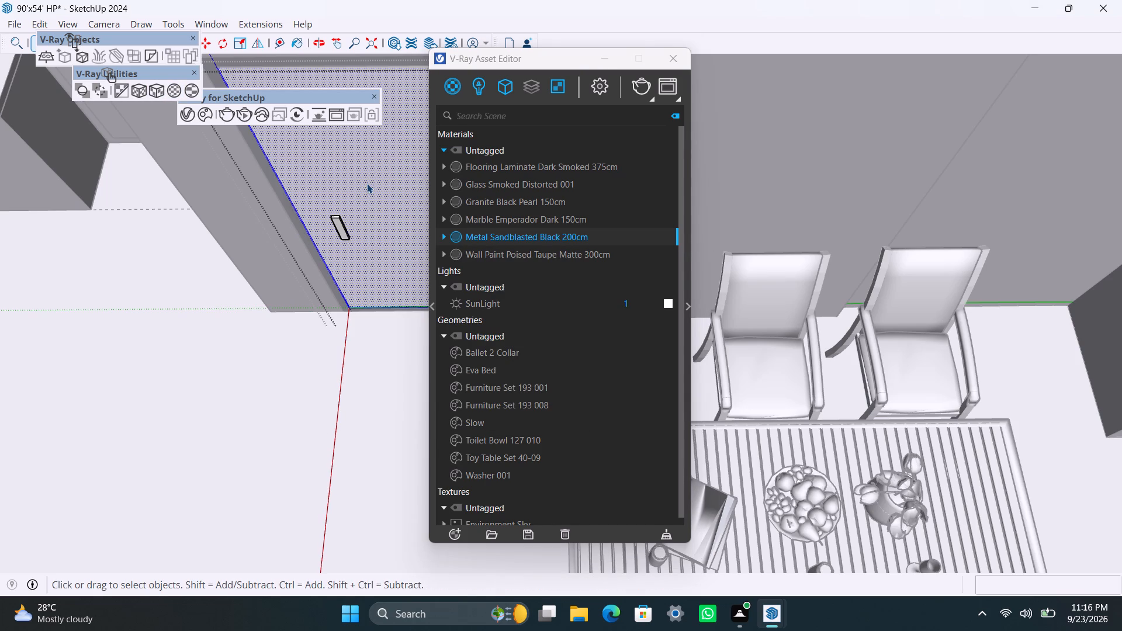
left_click(500, 186)
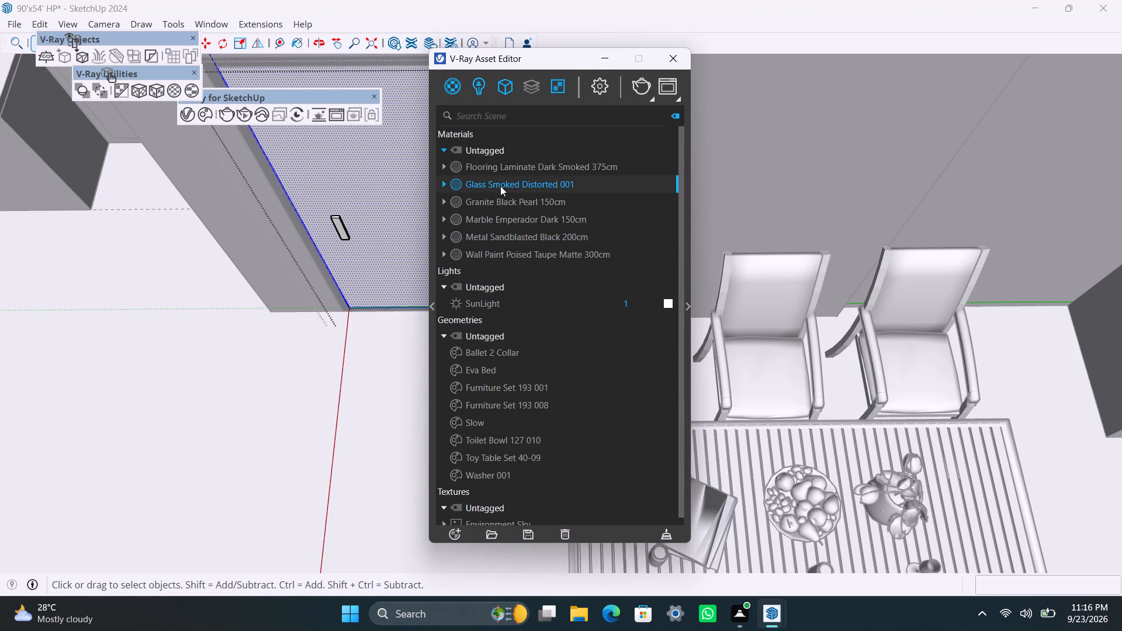
left_click(512, 167)
right_click(512, 167)
left_click(539, 190)
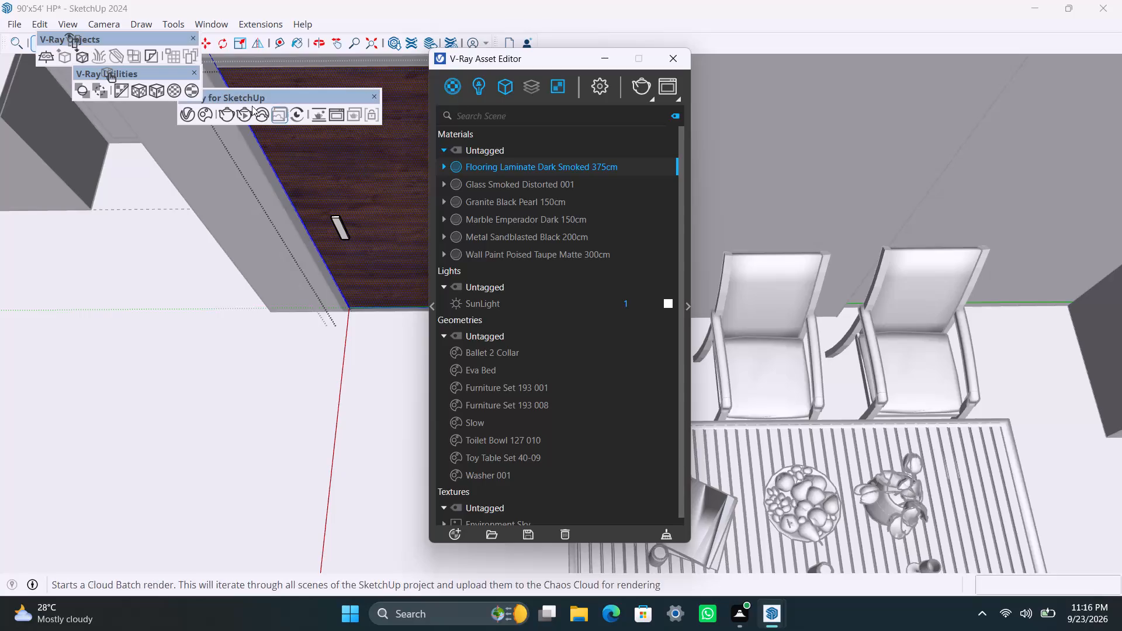
left_click(150, 88)
left_click(367, 312)
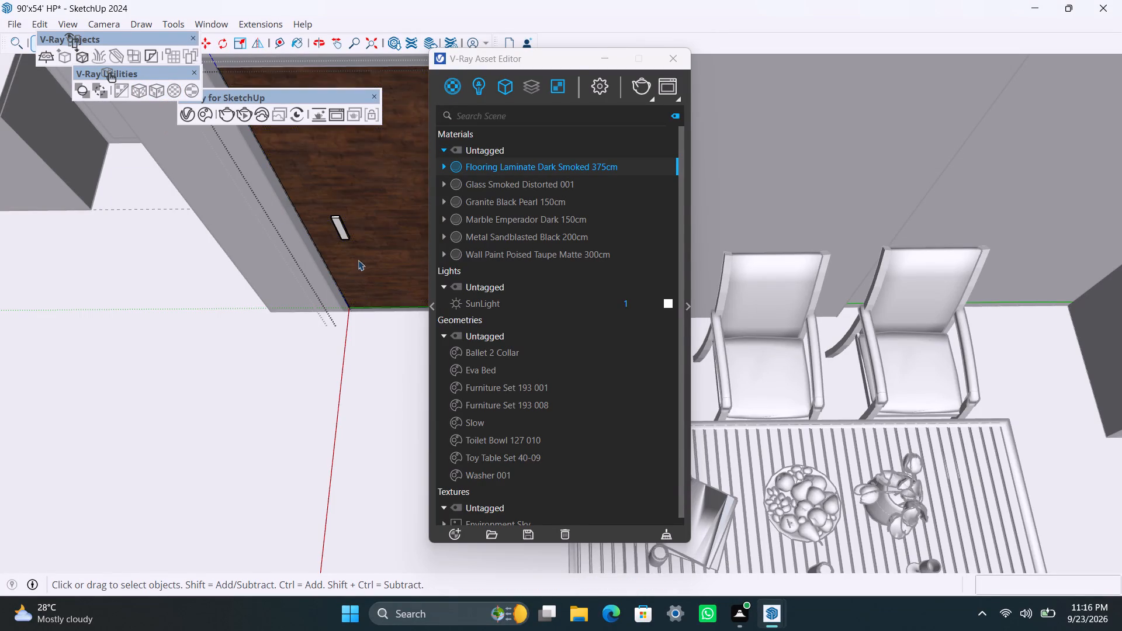
Apply Metal Sandblasted Black 200cm to the handle of the door behind the dining chairs and exit the door group.
scroll(358, 258, "up", 5)
left_click(341, 226)
left_click(337, 225)
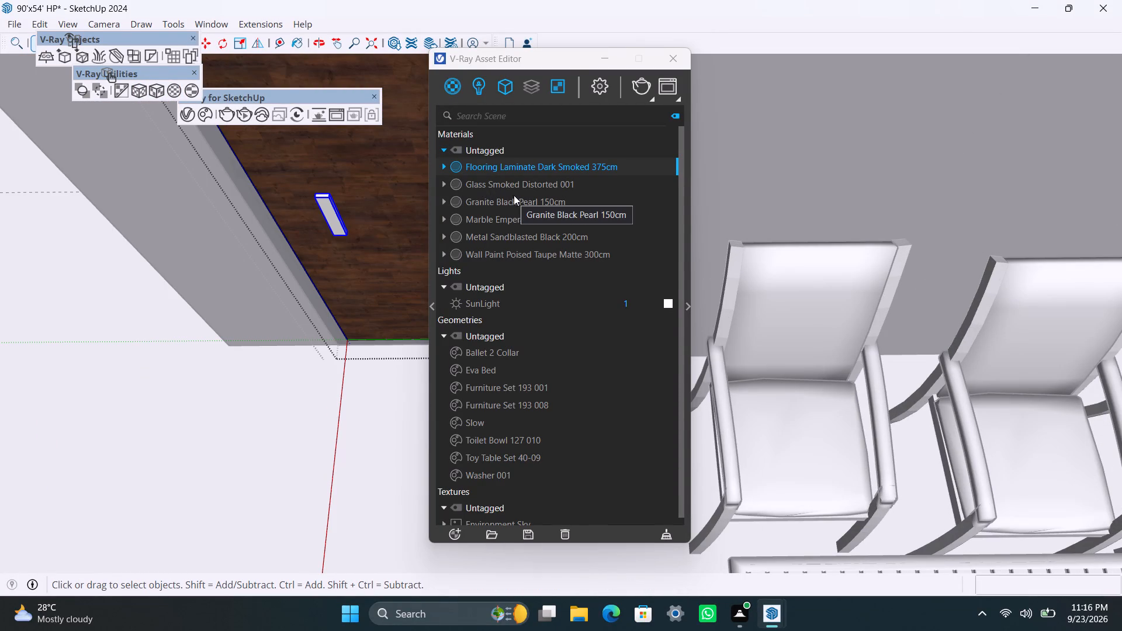
left_click(489, 234)
right_click(490, 234)
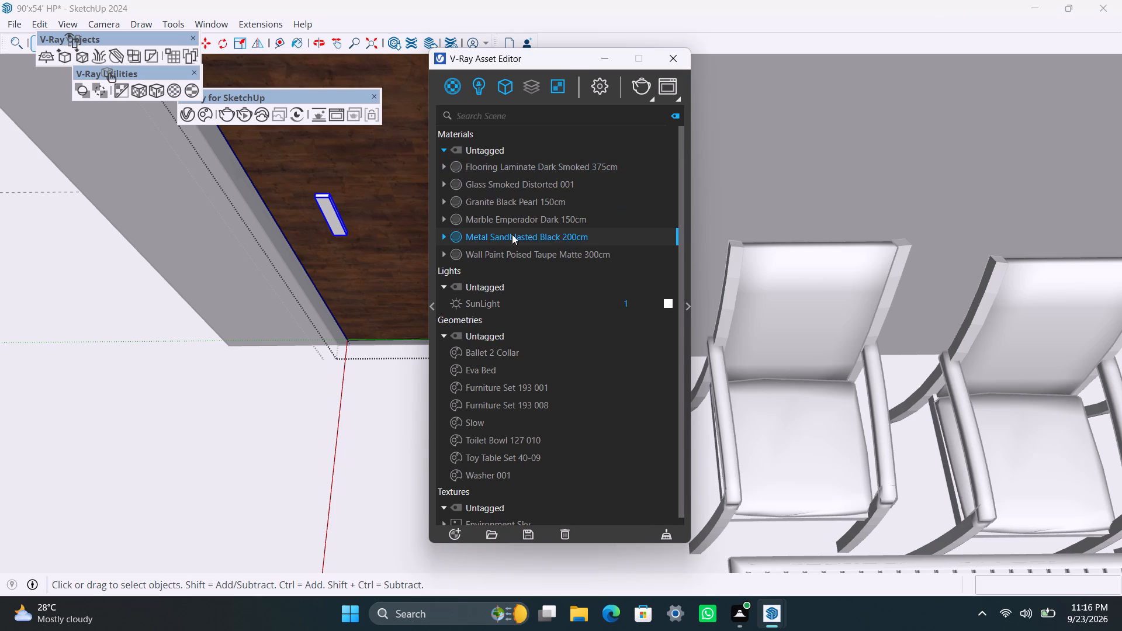
left_click(536, 264)
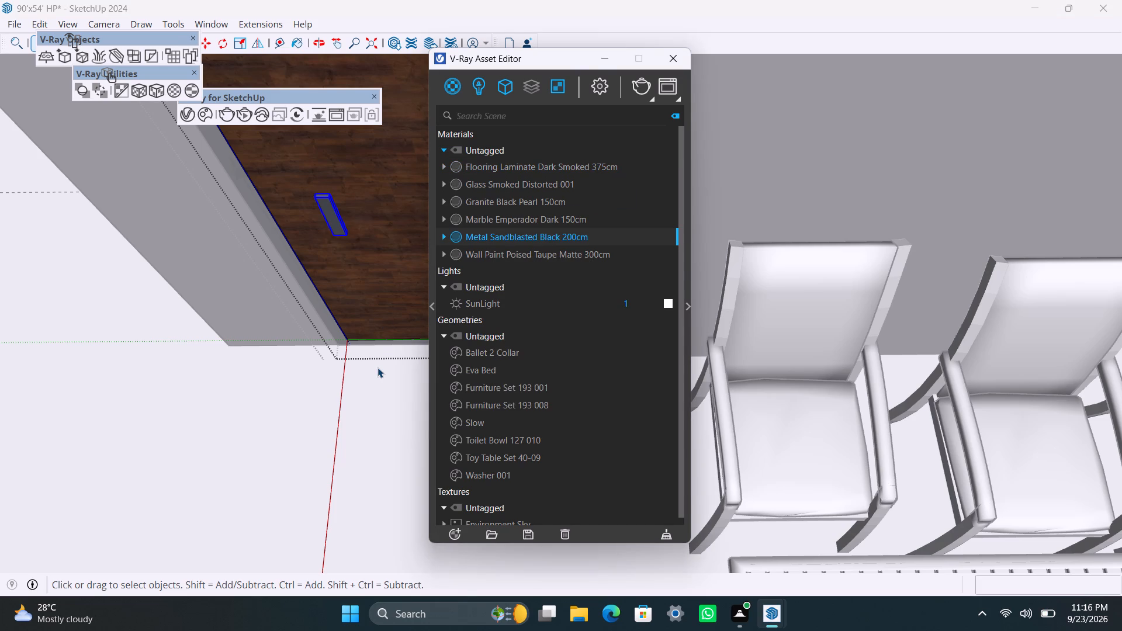
left_click(355, 436)
scroll(330, 463, "down", 4)
left_click(280, 468)
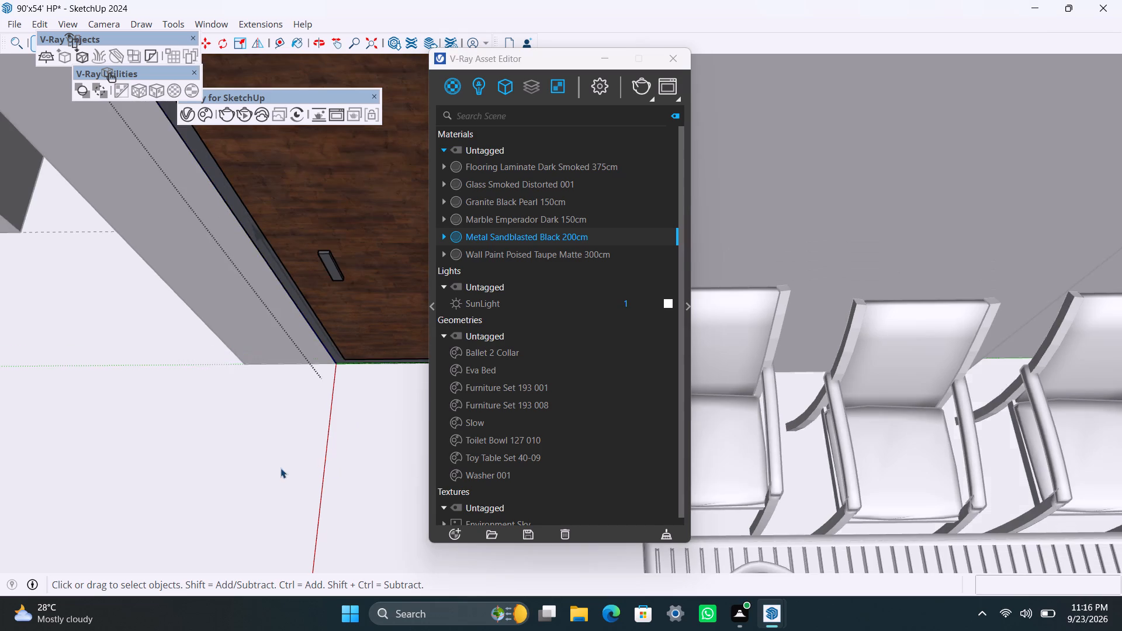
Apply the Metal Sandblasted Black 200cm material to the frame of the door beside the kitchen counter.
scroll(281, 451, "down", 17)
scroll(306, 443, "down", 5)
scroll(219, 415, "up", 3)
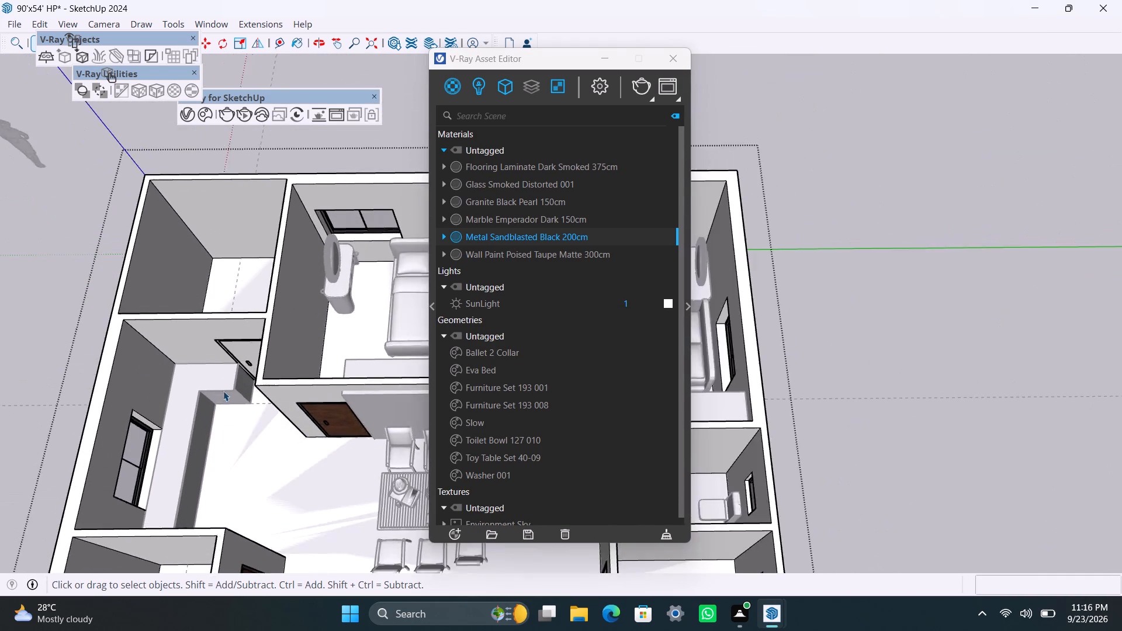
scroll(223, 391, "up", 5)
middle_click_drag(230, 399, 272, 415)
scroll(280, 386, "up", 10)
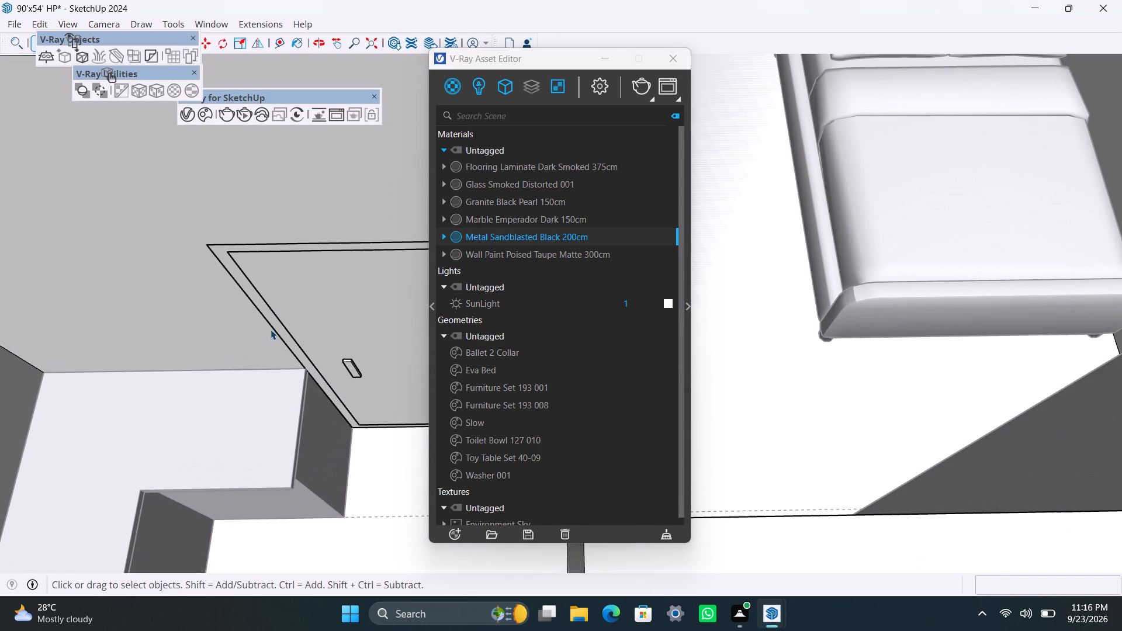
triple_click(271, 317)
left_click(271, 315)
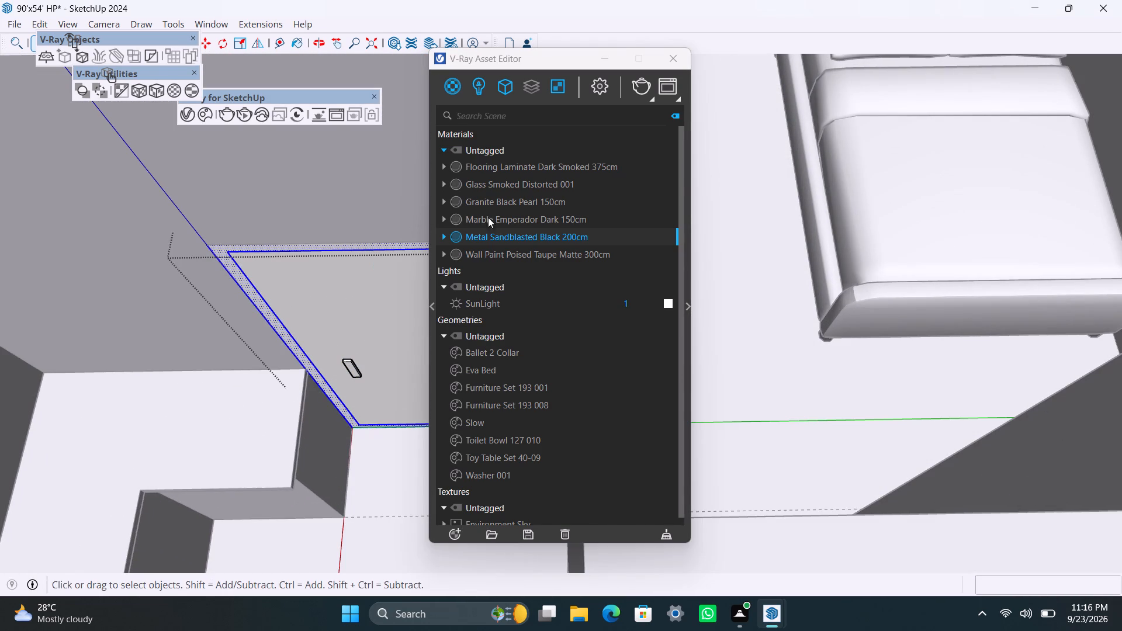
right_click(508, 238)
left_click(527, 265)
Apply Flooring Laminate Dark Smoked 375cm with box-style fitted texture projection to the panel of the door beside the kitchen counter.
triple_click(319, 316)
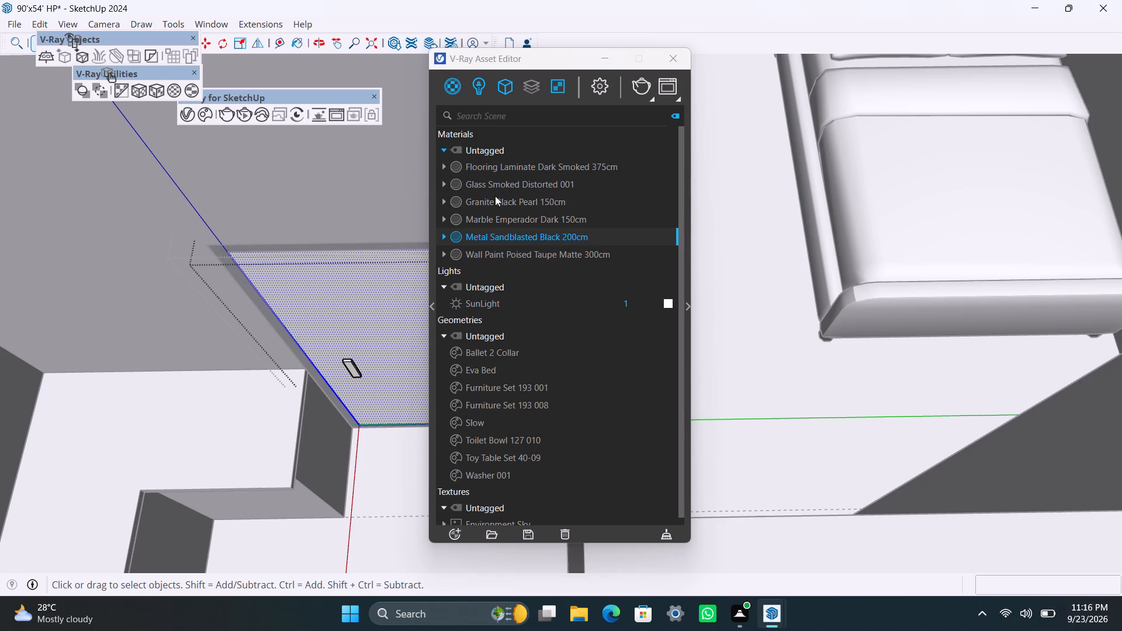
left_click(503, 167)
right_click(503, 167)
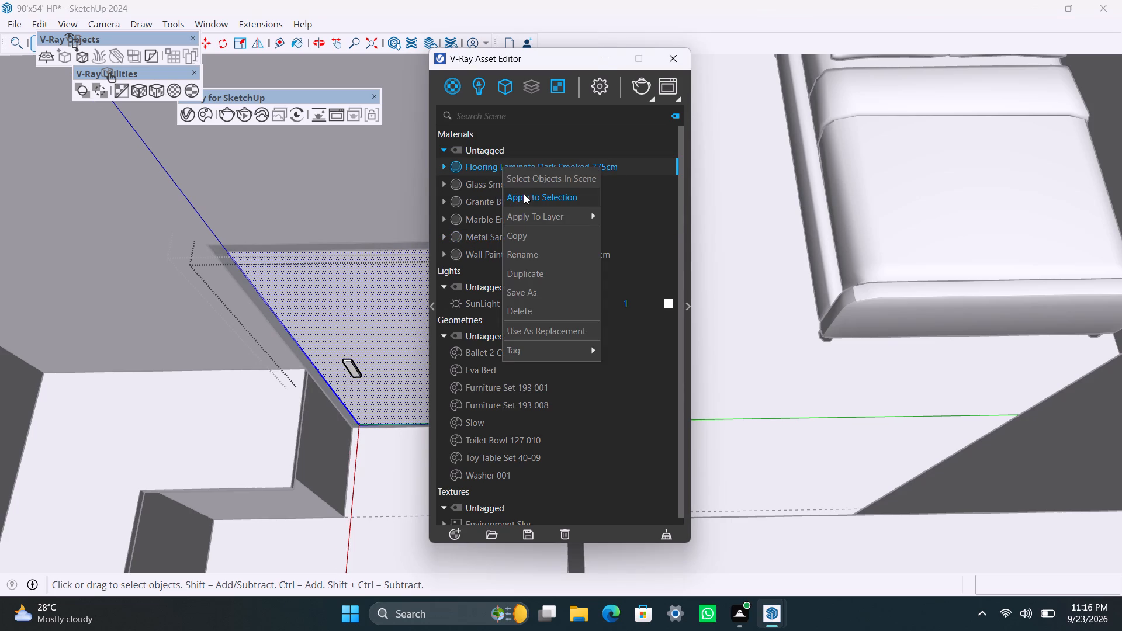
left_click(524, 196)
left_click(161, 88)
Apply Metal Sandblasted Black 200cm to the handle of the door beside the kitchen counter and exit the door group.
scroll(343, 392, "up", 2)
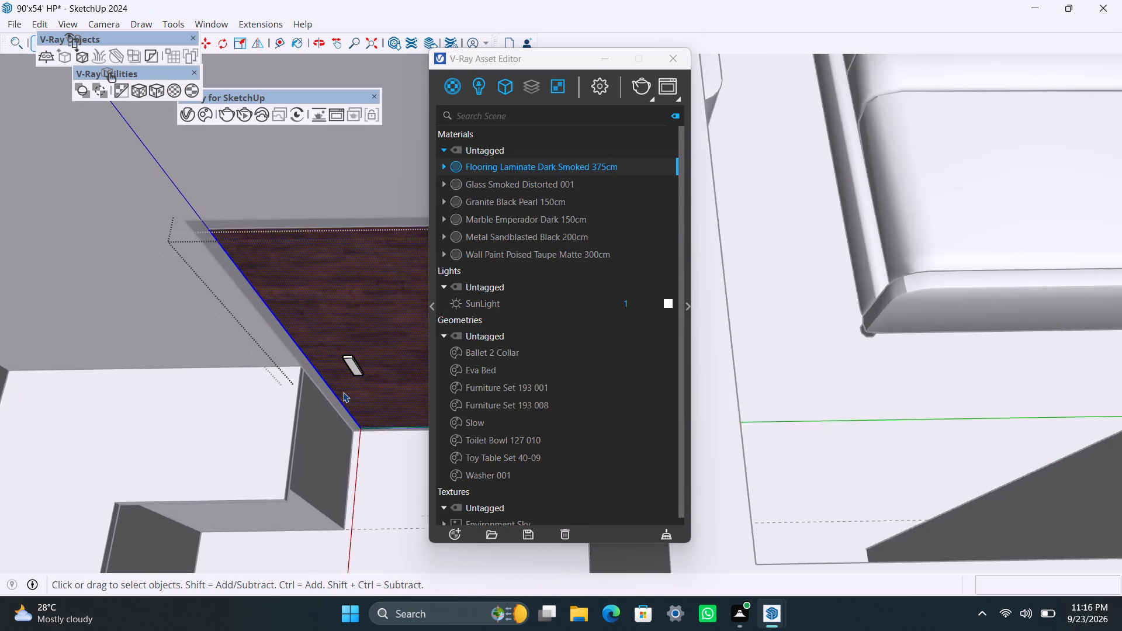
scroll(343, 392, "up", 3)
left_click(351, 356)
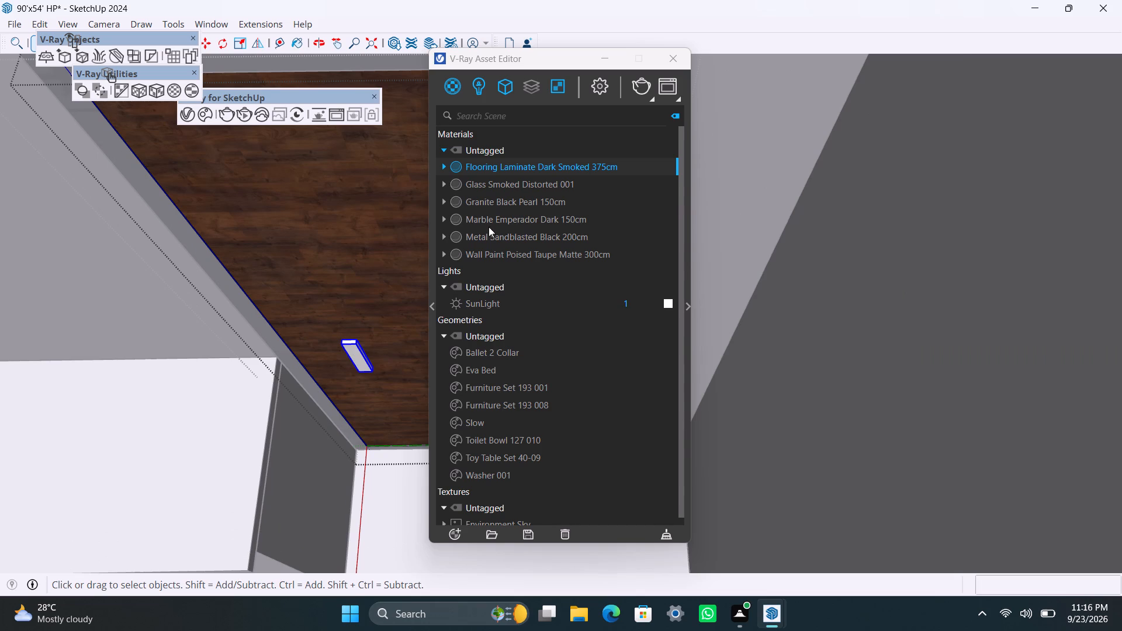
left_click(482, 240)
right_click(482, 240)
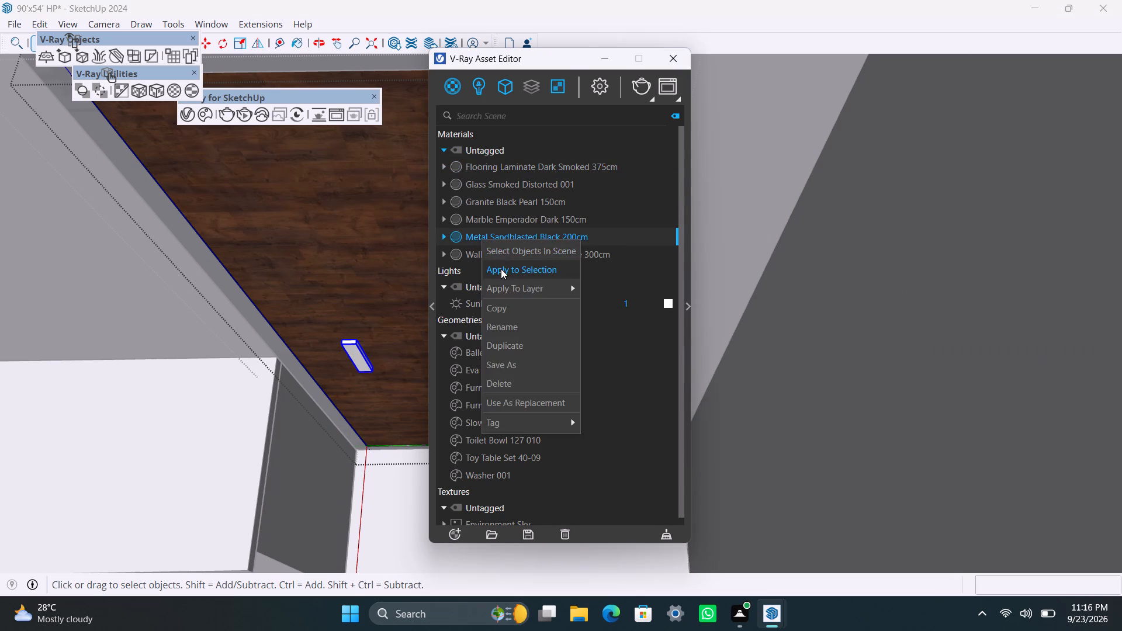
left_click(501, 269)
scroll(182, 436, "down", 20)
scroll(182, 436, "down", 1)
triple_click(245, 465)
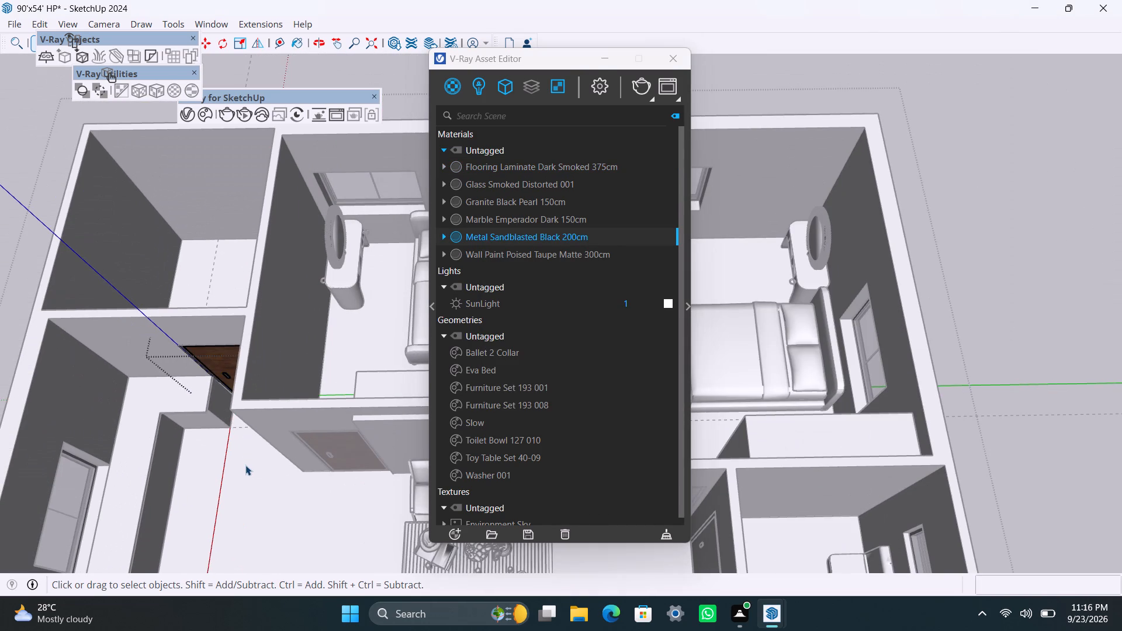
left_click(245, 465)
Inspect the walls and remaining doors around the dining area for elements that still need work.
scroll(254, 428, "down", 10)
left_click(122, 370)
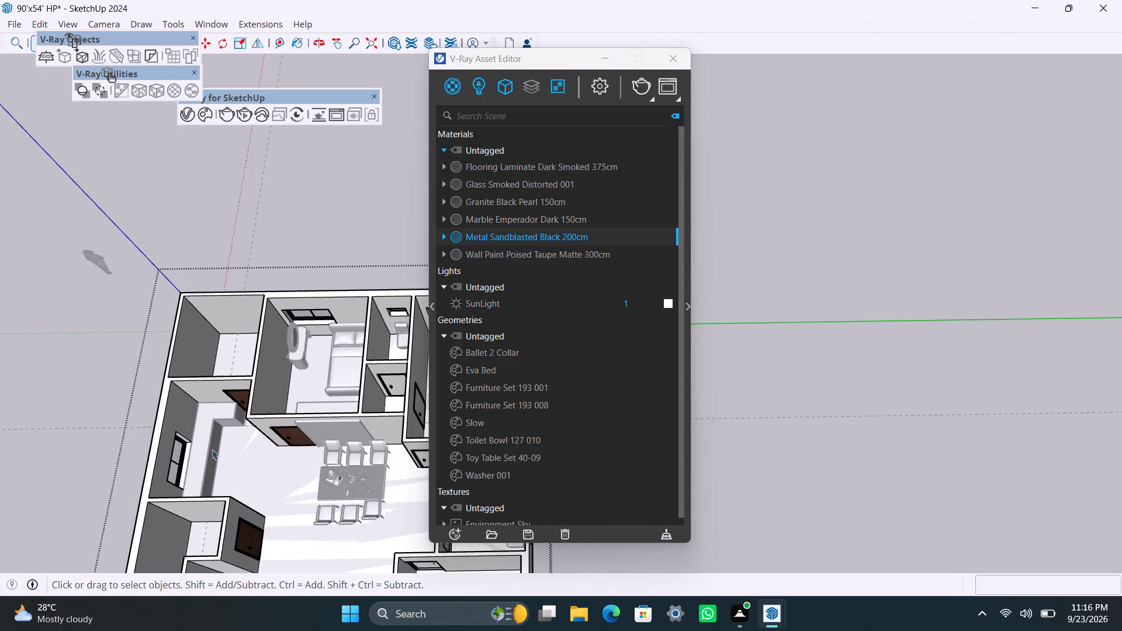
scroll(286, 460, "up", 3)
middle_click_drag(288, 465, 196, 441, "shift")
scroll(306, 460, "up", 6)
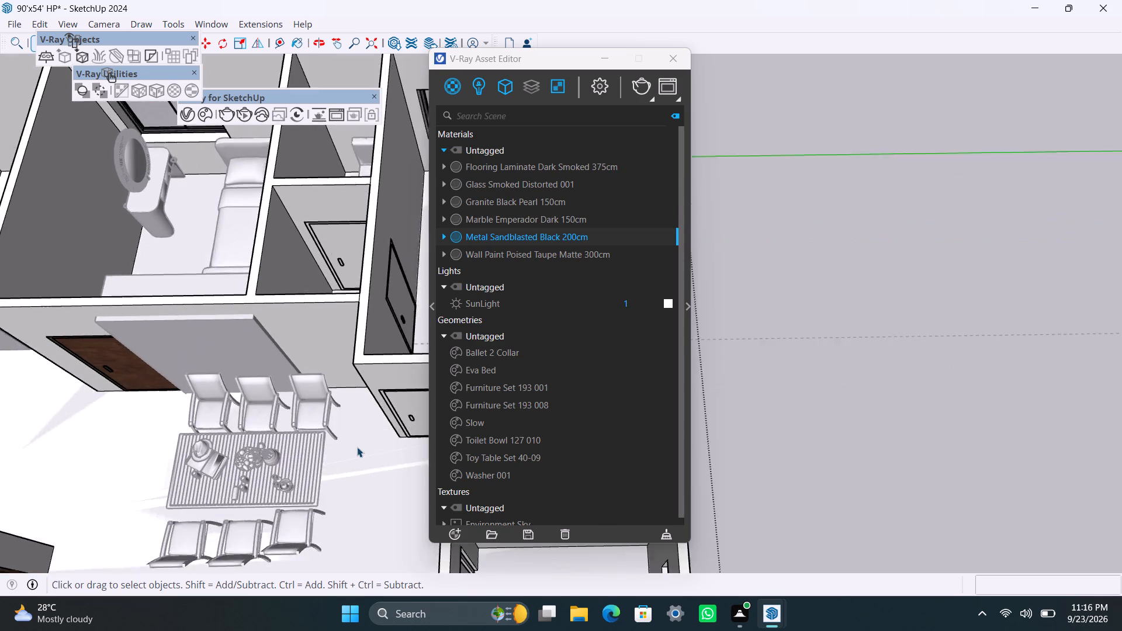
middle_click_drag(369, 445, 259, 423, "shift")
scroll(276, 418, "up", 3)
middle_click_drag(275, 417, 307, 406)
scroll(304, 405, "up", 2)
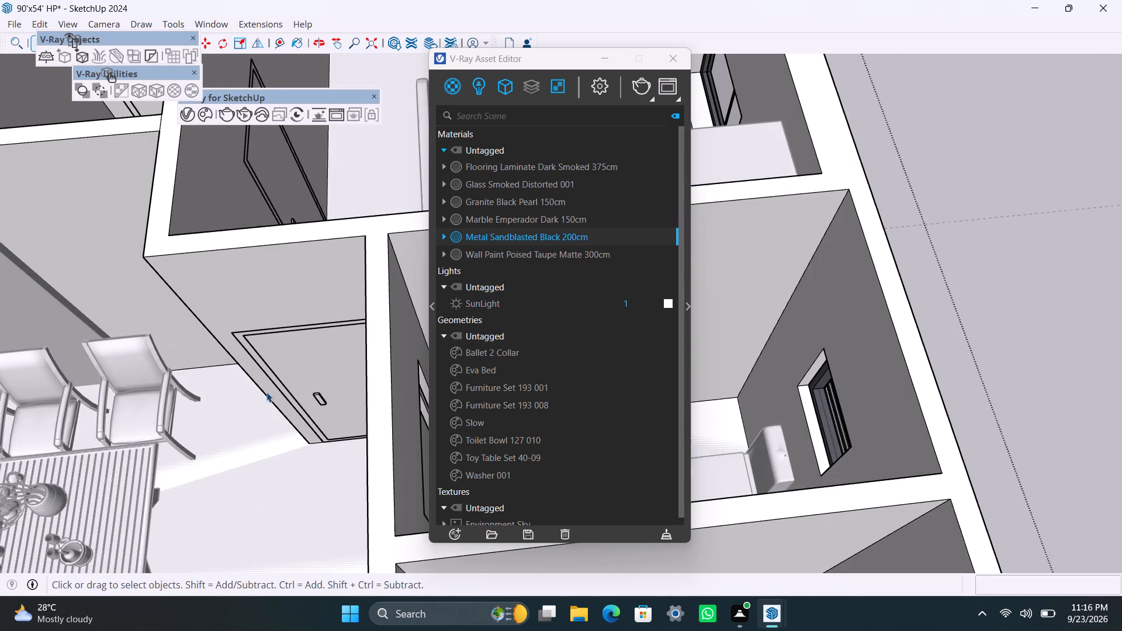
scroll(198, 387, "down", 4)
middle_click_drag(167, 416, 269, 384, "shift")
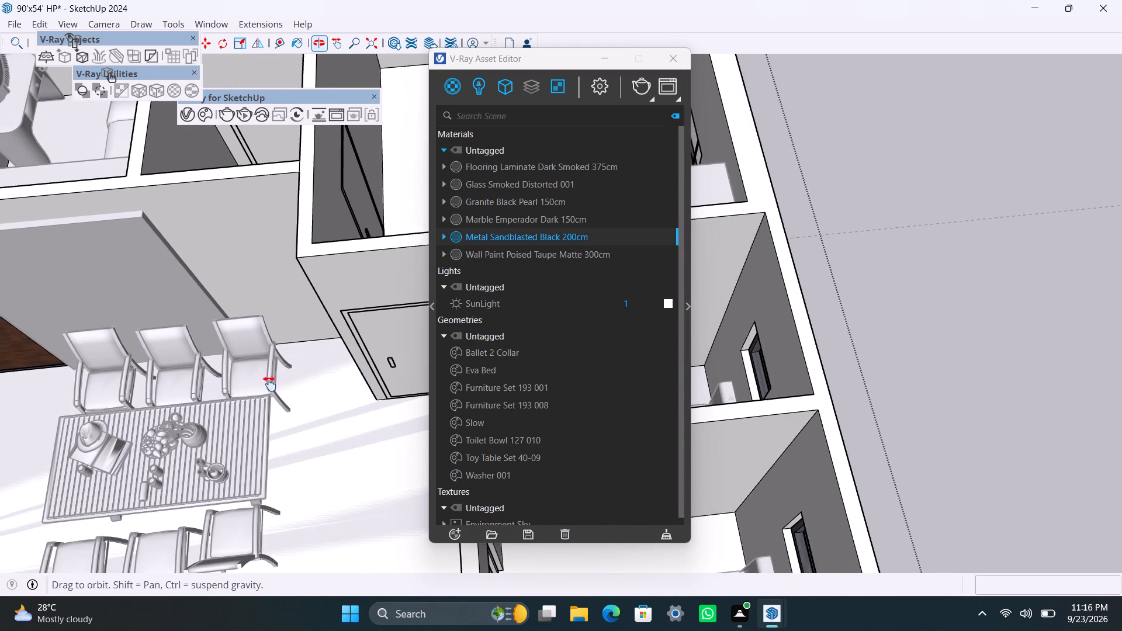
middle_click_drag(269, 384, 354, 442, "shift")
scroll(213, 400, "down", 4)
Move the wardrobe protruding through the dining wall about 1' 9" back into the bedroom.
left_click(182, 364)
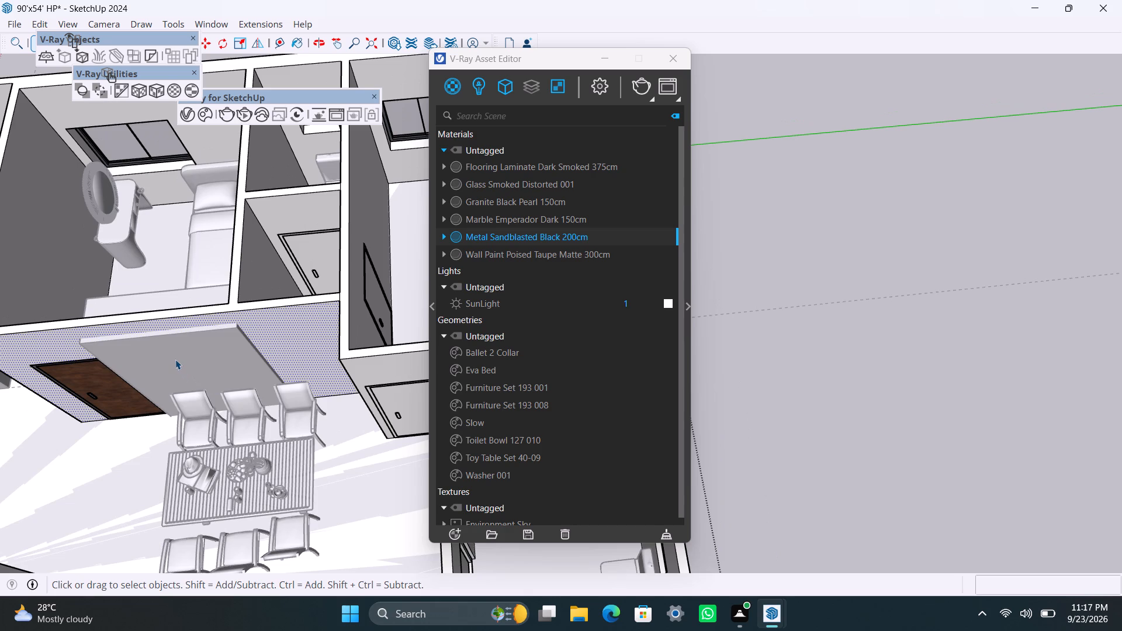
left_click(965, 258)
left_click(202, 359)
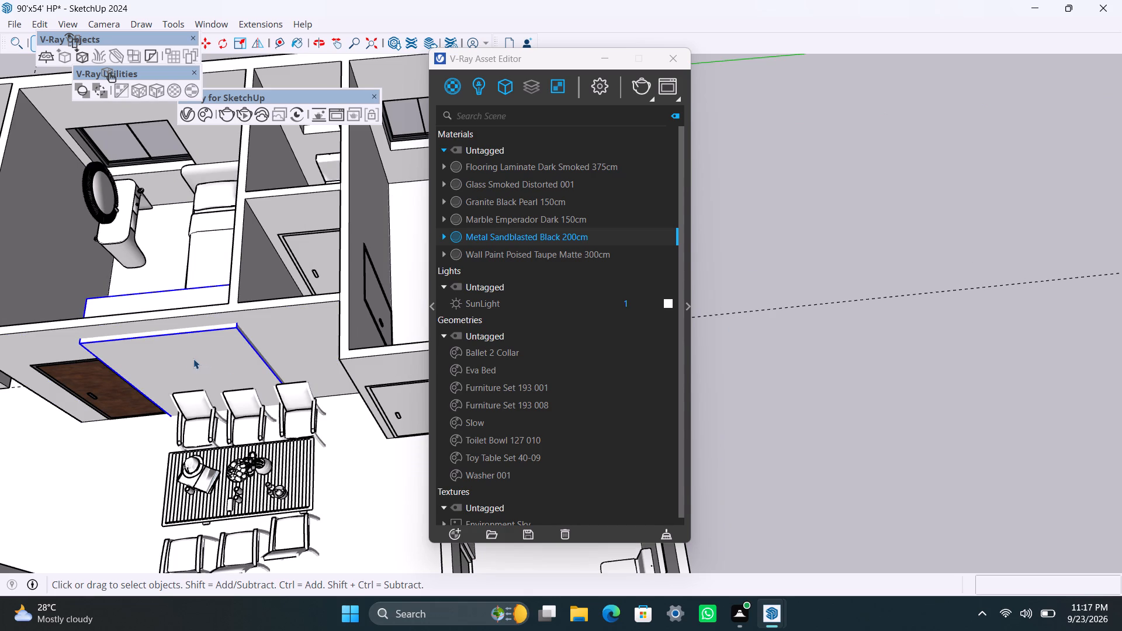
key("m")
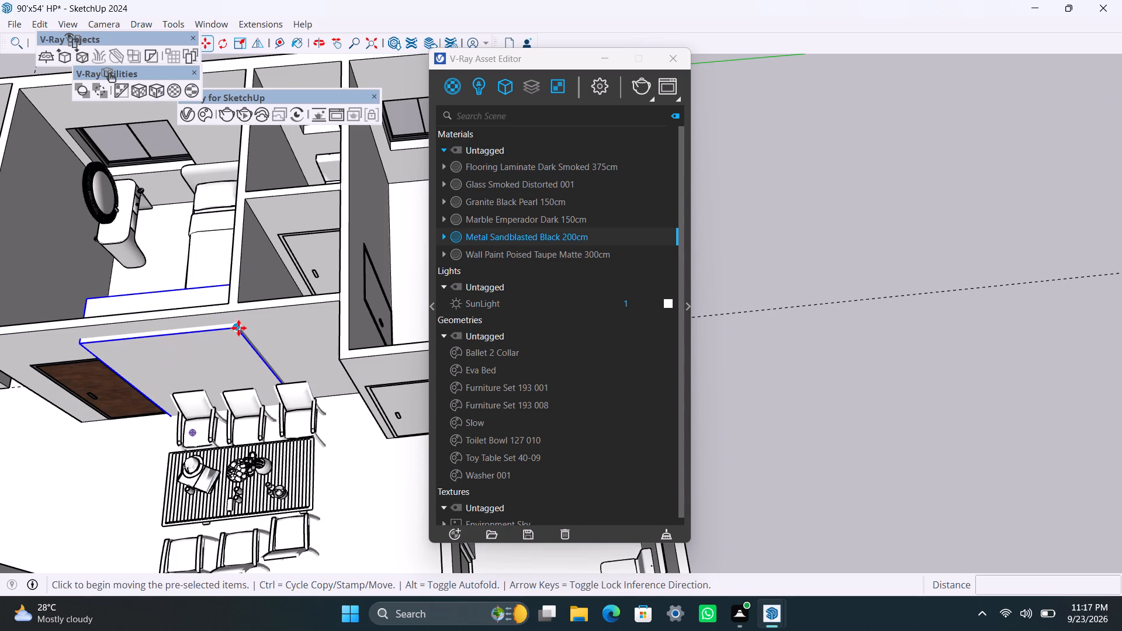
left_click(238, 328)
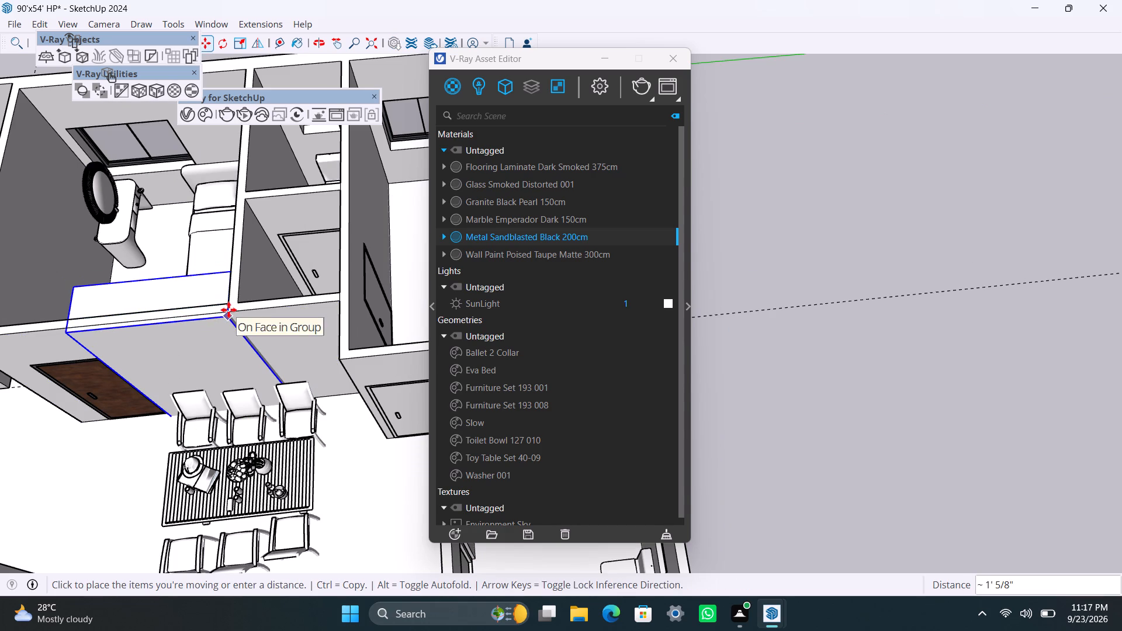
key("Escape")
scroll(180, 281, "up", 2)
middle_click_drag(171, 292, 738, 273)
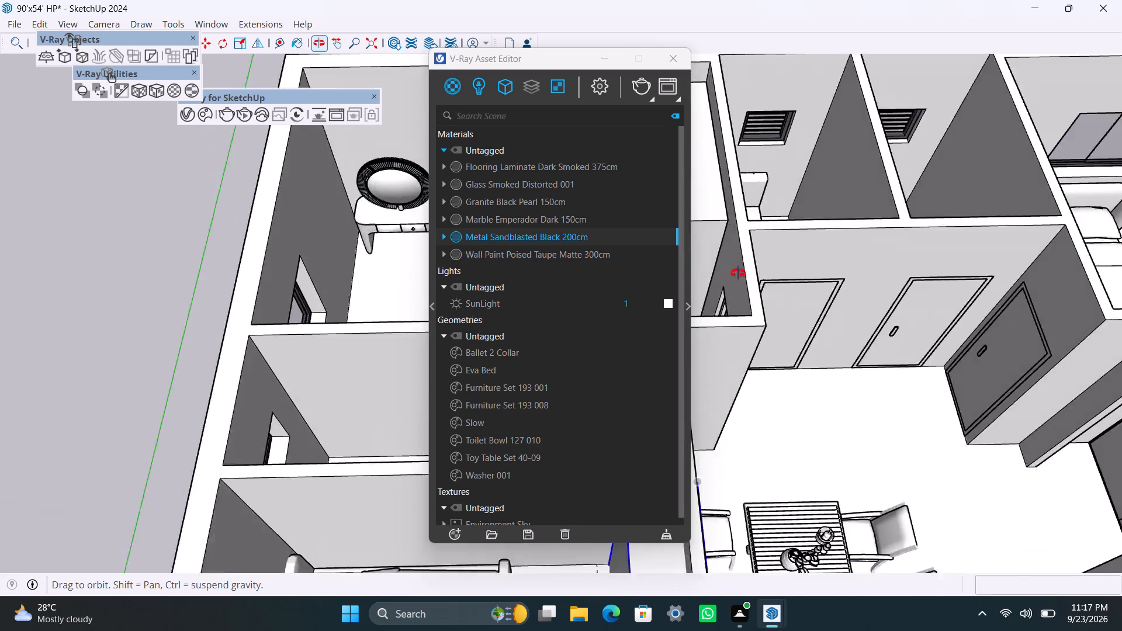
middle_click_drag(738, 273, 908, 273)
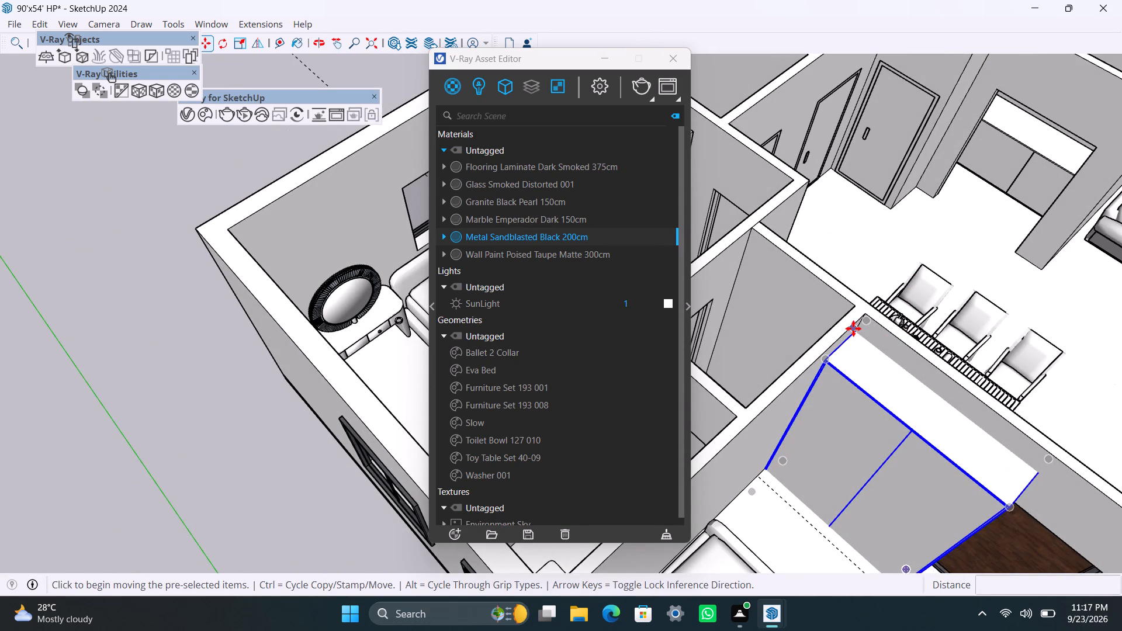
left_click(856, 330)
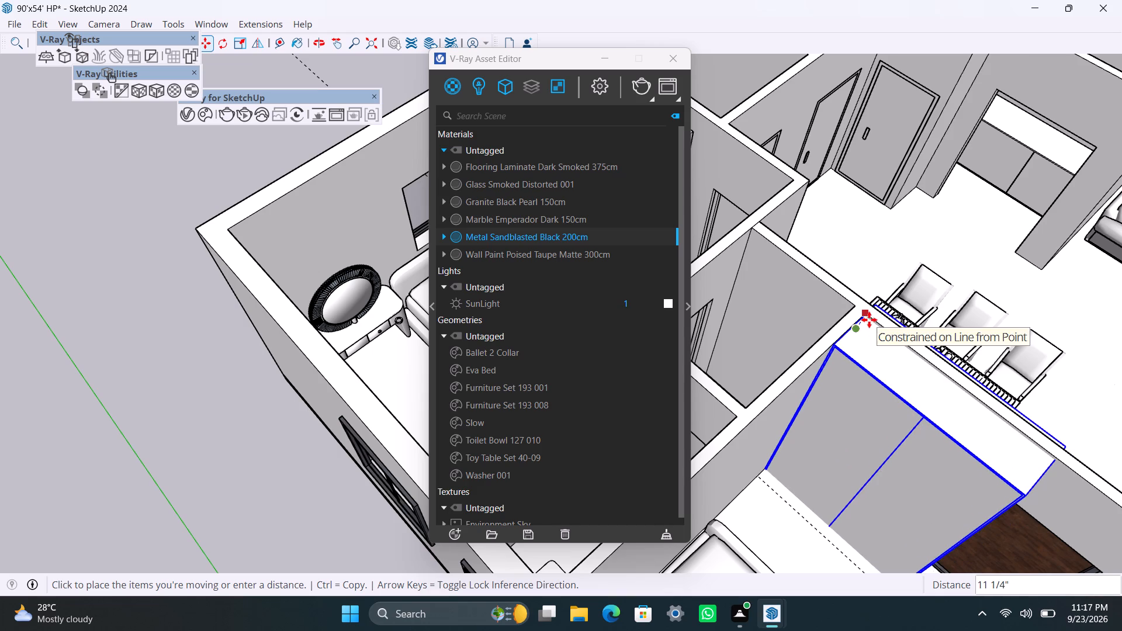
left_click(838, 344)
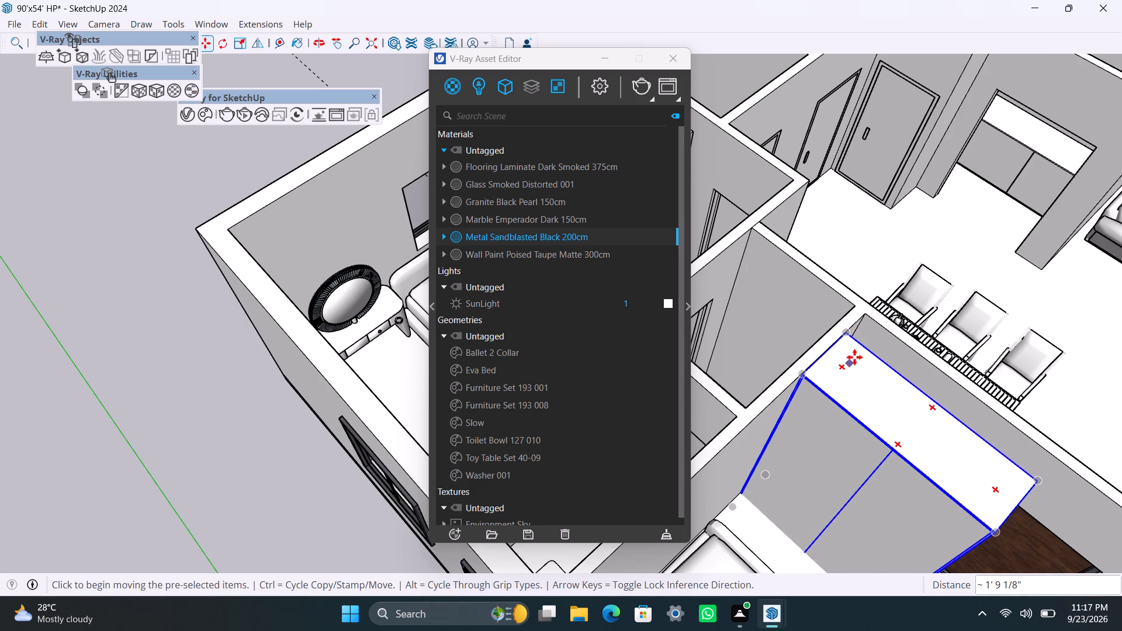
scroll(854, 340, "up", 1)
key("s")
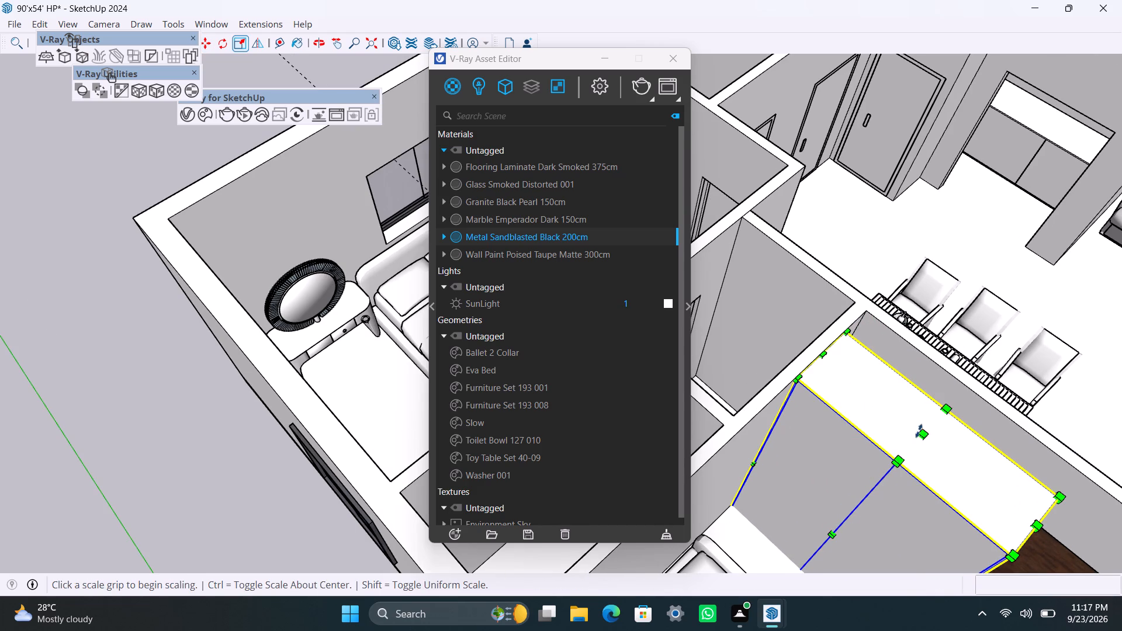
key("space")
Reposition the wardrobe with two moves of about 1' 10" and 1' 2", snapping its base corner beside the bedroom's wood door.
scroll(773, 519, "down", 2)
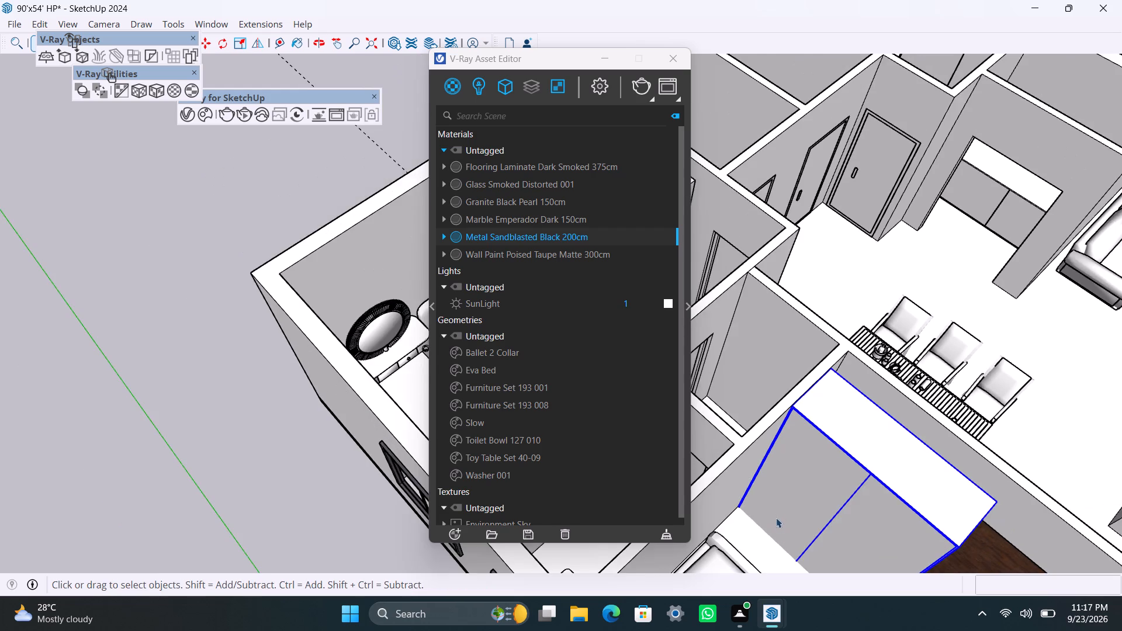
scroll(776, 532, "down", 2)
middle_click_drag(778, 525, 678, 355, "shift")
scroll(754, 445, "up", 2)
middle_click_drag(770, 442, 649, 426)
scroll(712, 453, "up", 2)
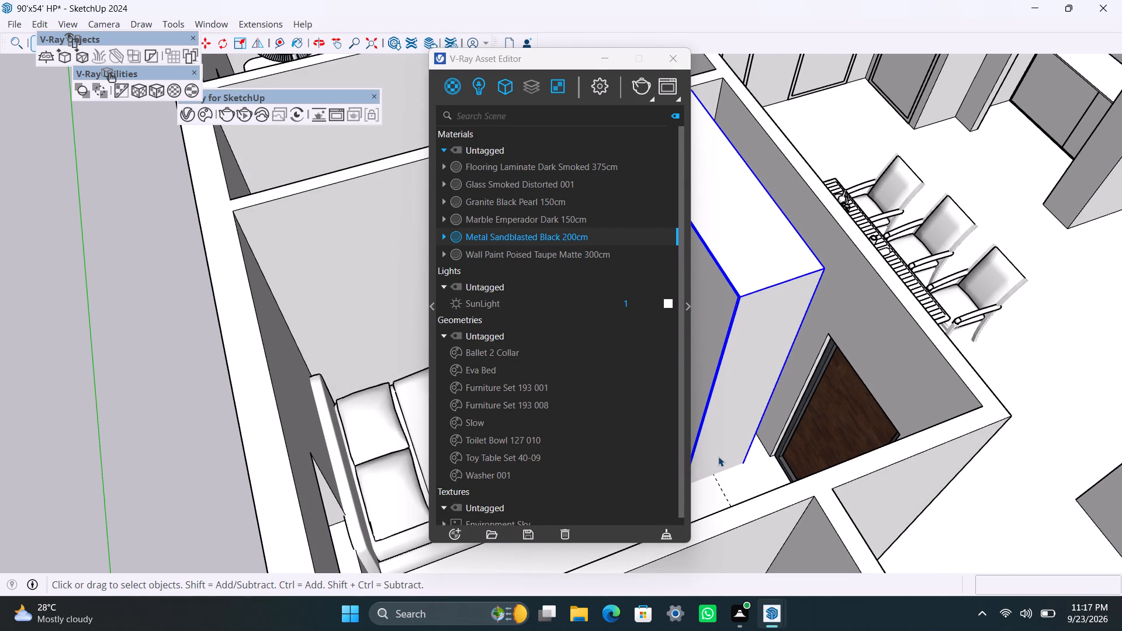
key("m")
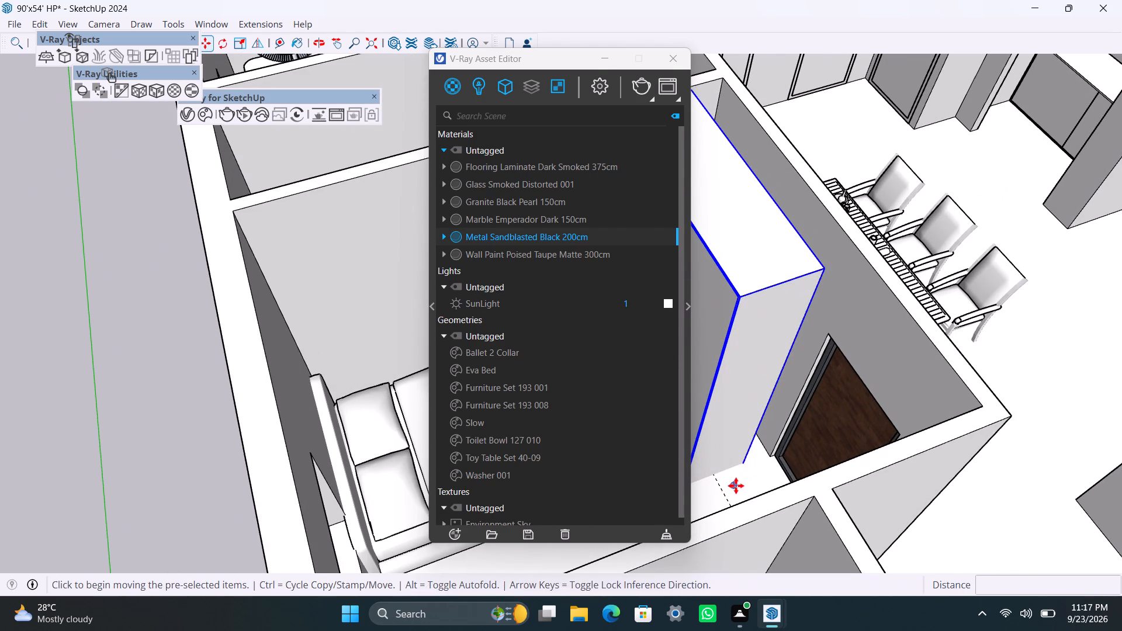
left_click(736, 486)
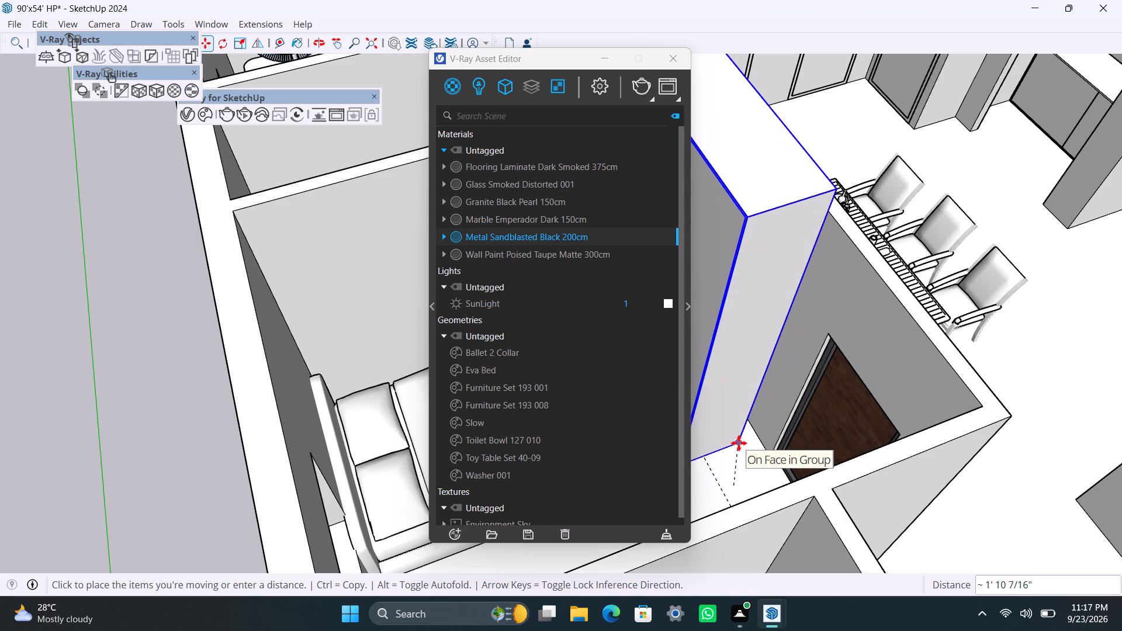
left_click(739, 444)
left_click(741, 445)
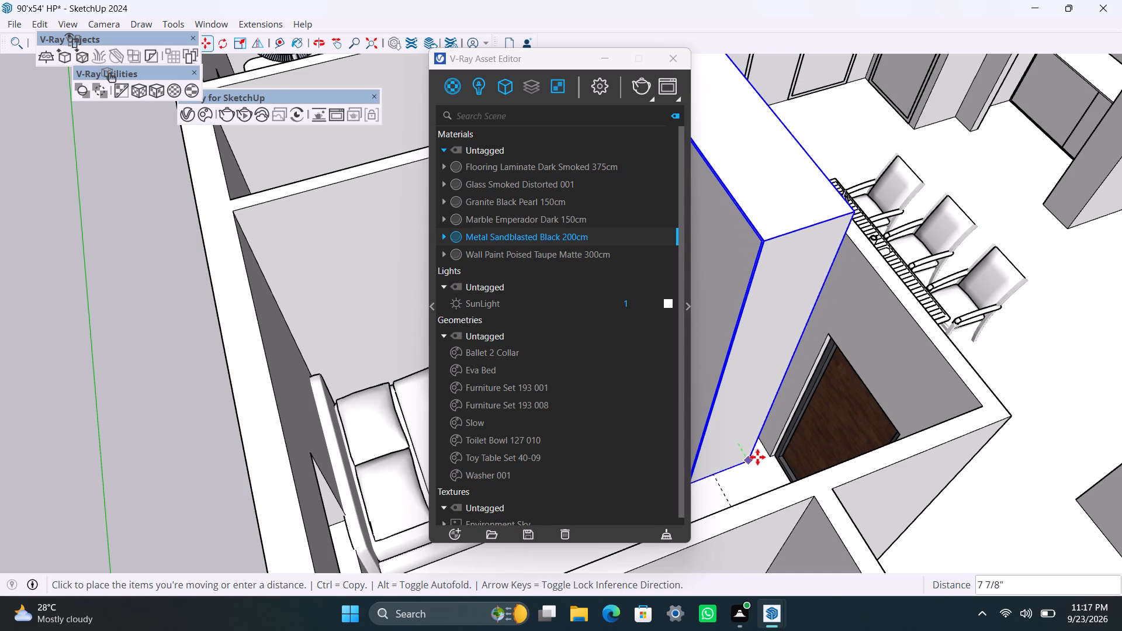
scroll(769, 457, "up", 4)
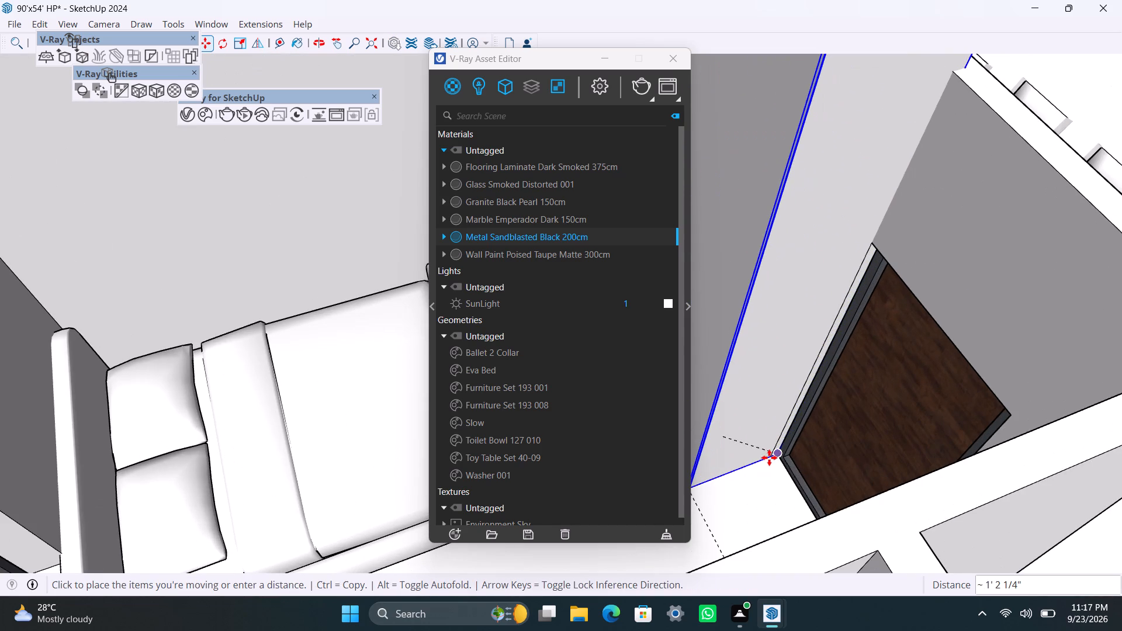
left_click(769, 457)
key("space")
Inspect the wardrobe's position against the bedroom floor, the dining wall and the wood door.
scroll(830, 268, "down", 11)
middle_click_drag(834, 244, 824, 245)
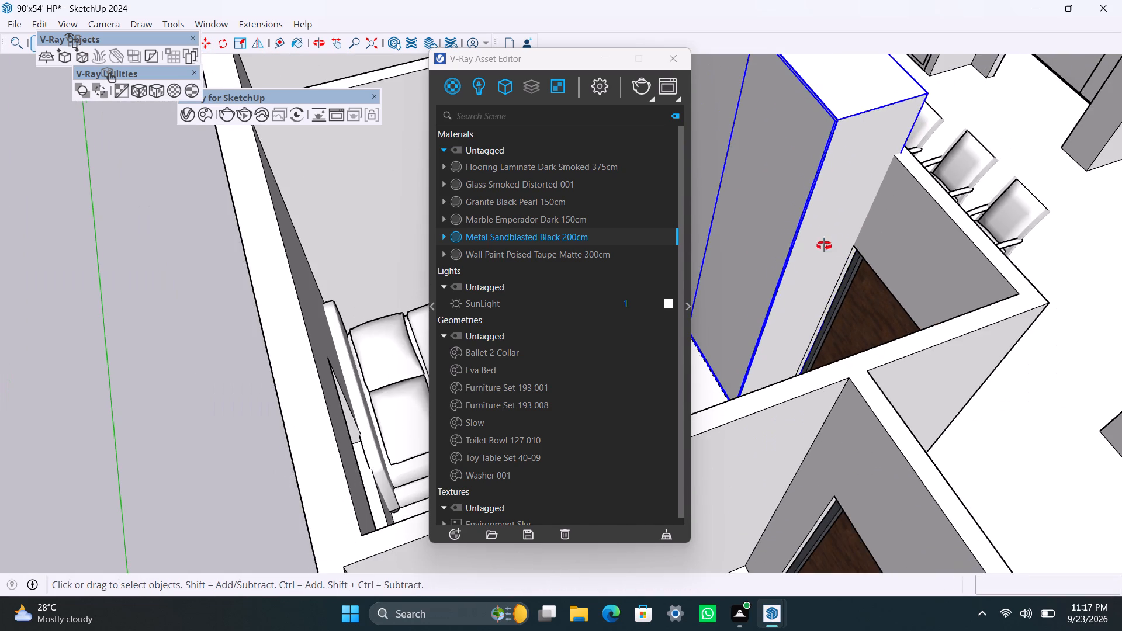
middle_click_drag(824, 245, 493, 252)
scroll(746, 351, "down", 5)
middle_click_drag(888, 403, 1121, 419)
middle_click_drag(753, 415, 1054, 549)
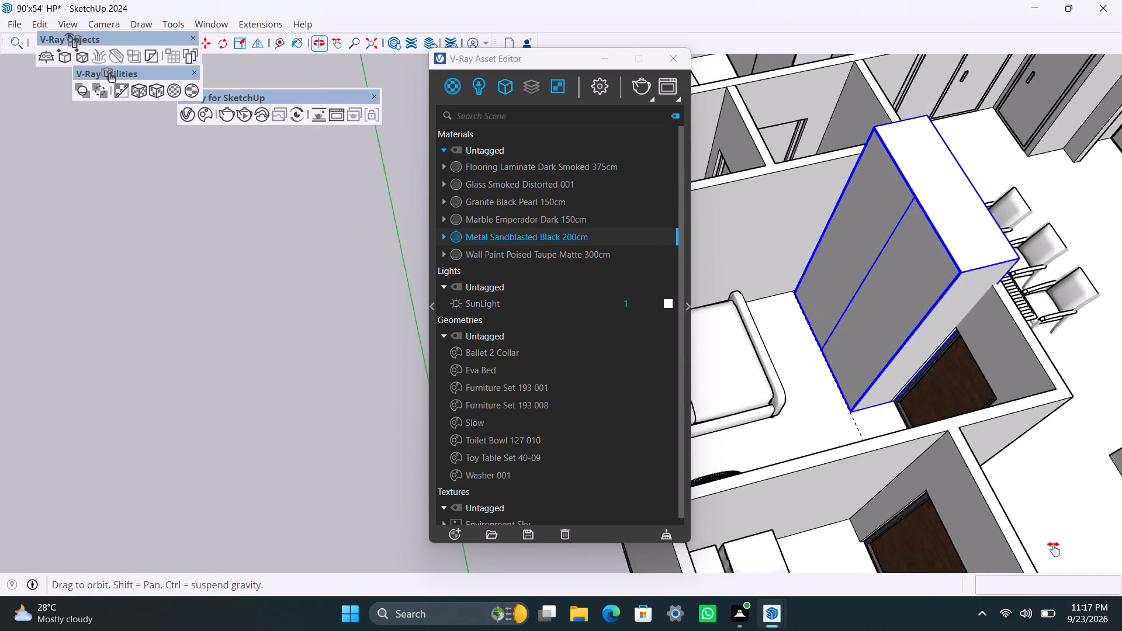
middle_click_drag(1054, 549, 1063, 560)
scroll(1024, 493, "up", 7)
scroll(899, 473, "up", 2)
scroll(964, 490, "up", 2)
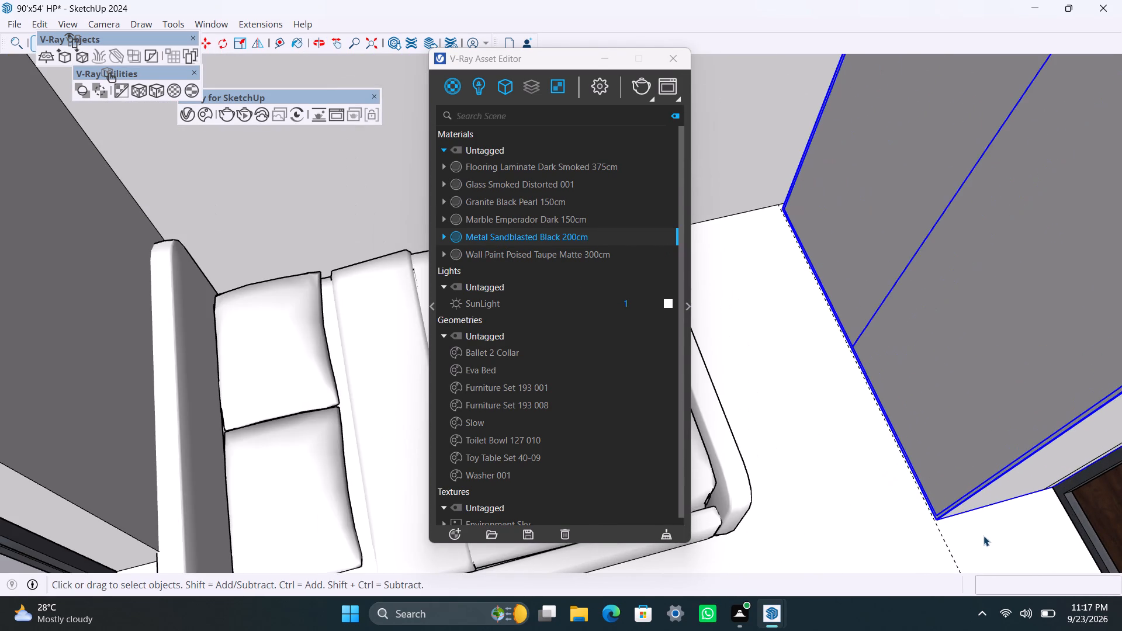
Scale the bedroom wardrobe down vertically to a height of 9'.
scroll(949, 477, "down", 14)
middle_click_drag(940, 433, 815, 448, "shift")
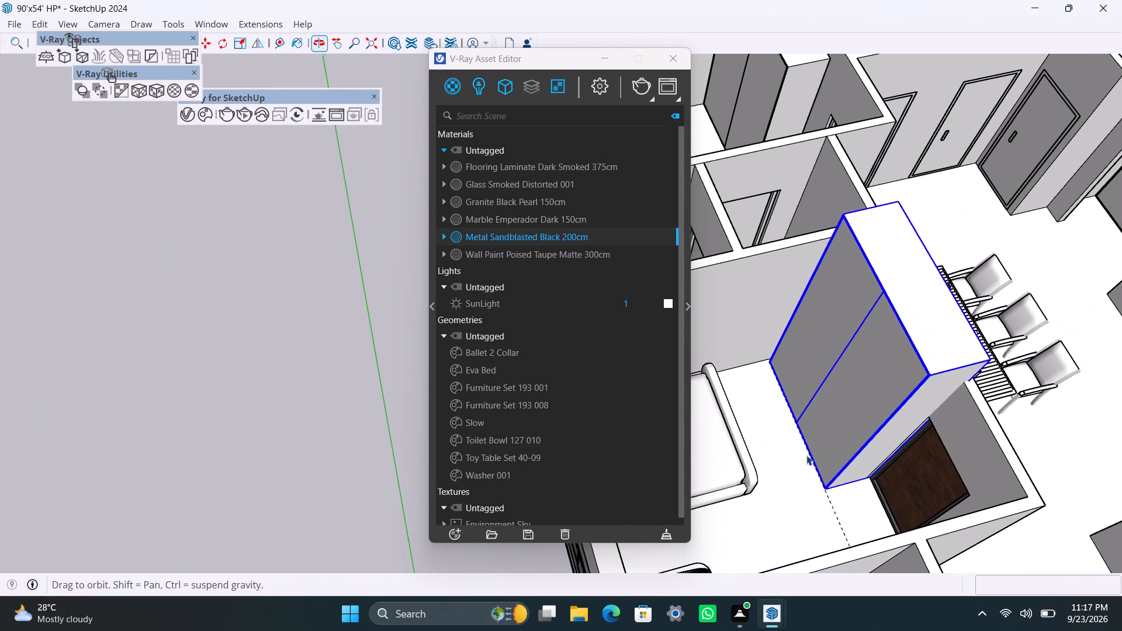
key("s")
left_click_drag(915, 285, 897, 326)
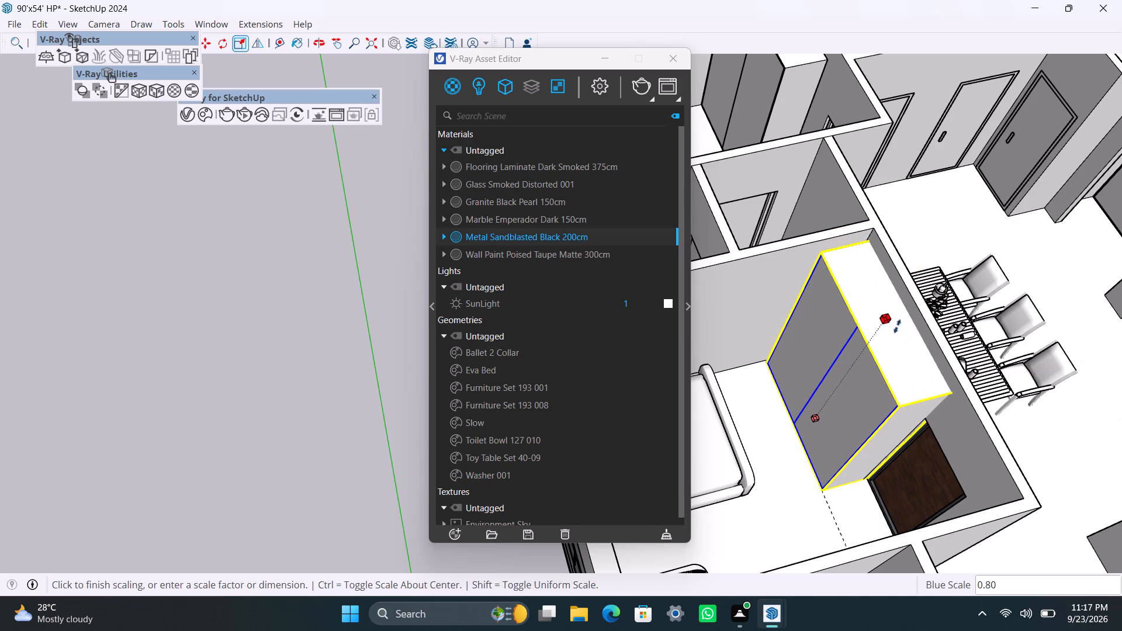
left_click_drag(897, 326, 895, 332)
type("9'")
key("Return")
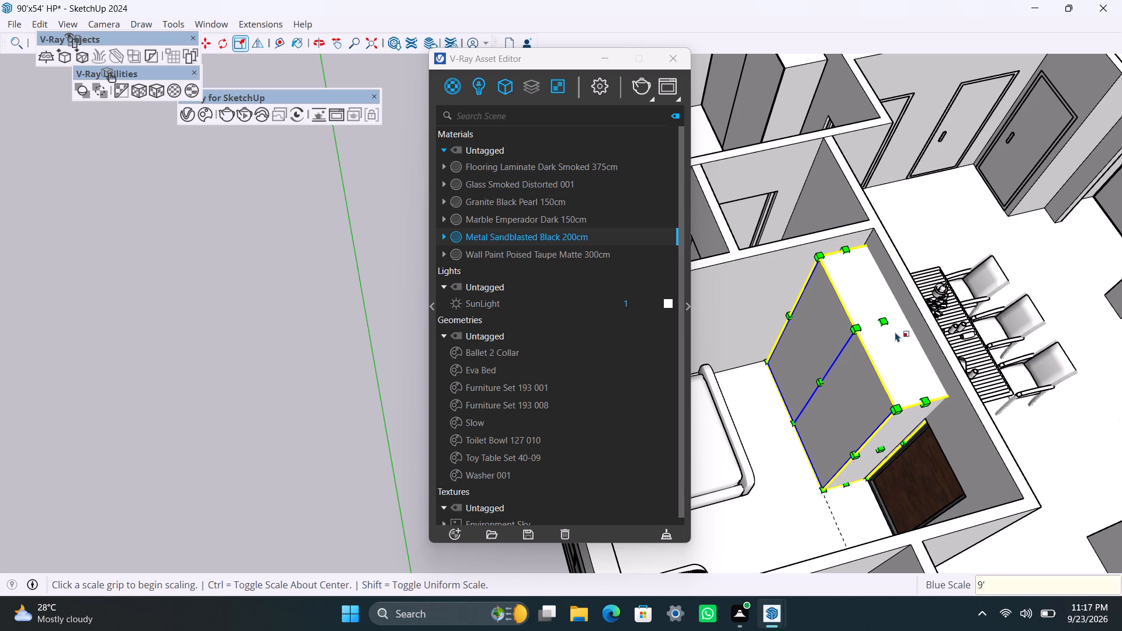
key("space")
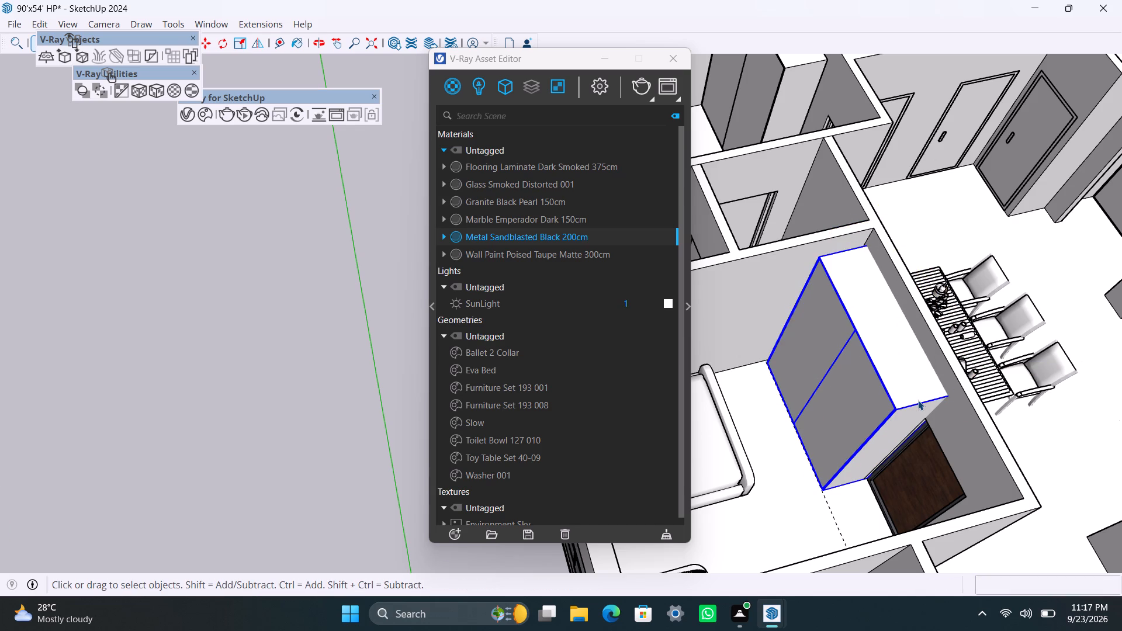
Move the wardrobe about 5 5/16" away from the dining wall, then shift it back along the red axis toward the wall.
key("m")
left_click(961, 394)
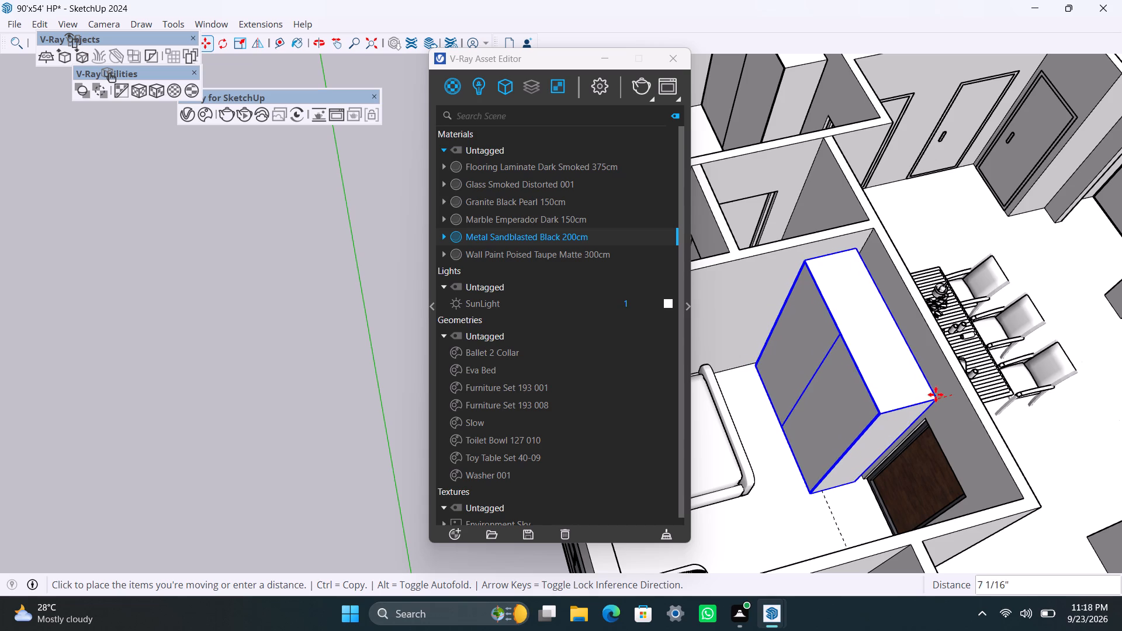
left_click(939, 394)
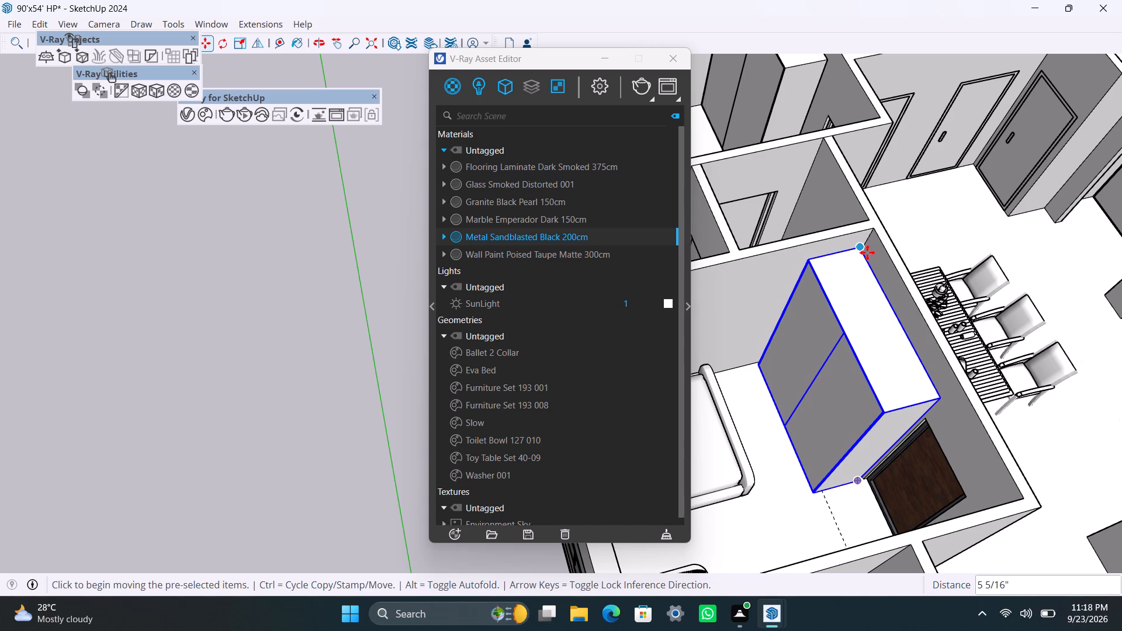
left_click(867, 251)
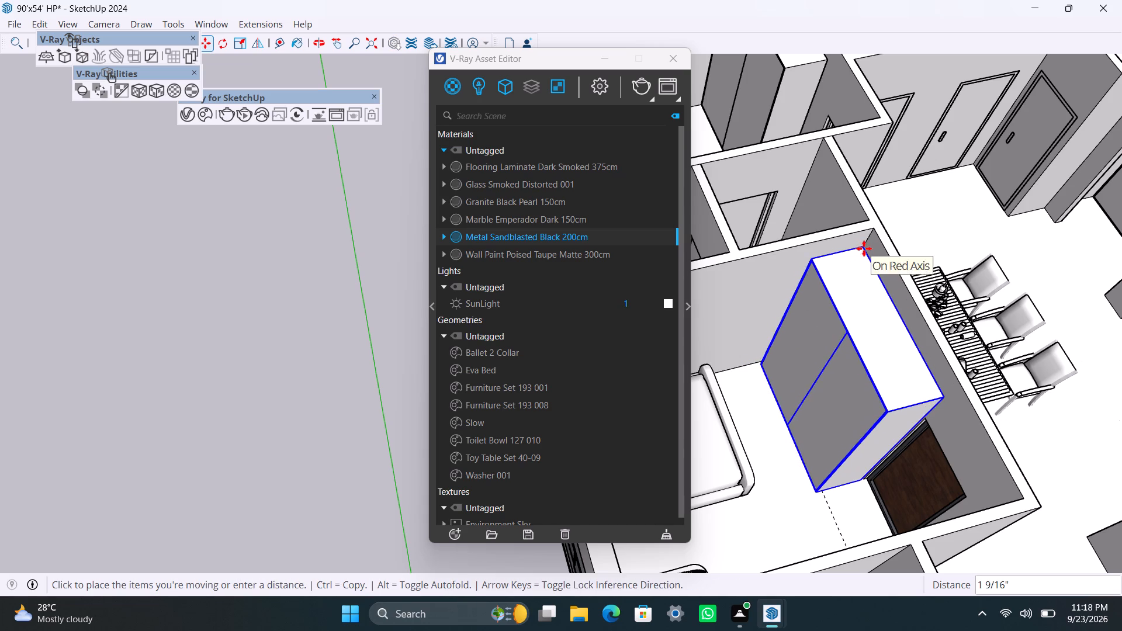
left_click(868, 248)
key("space")
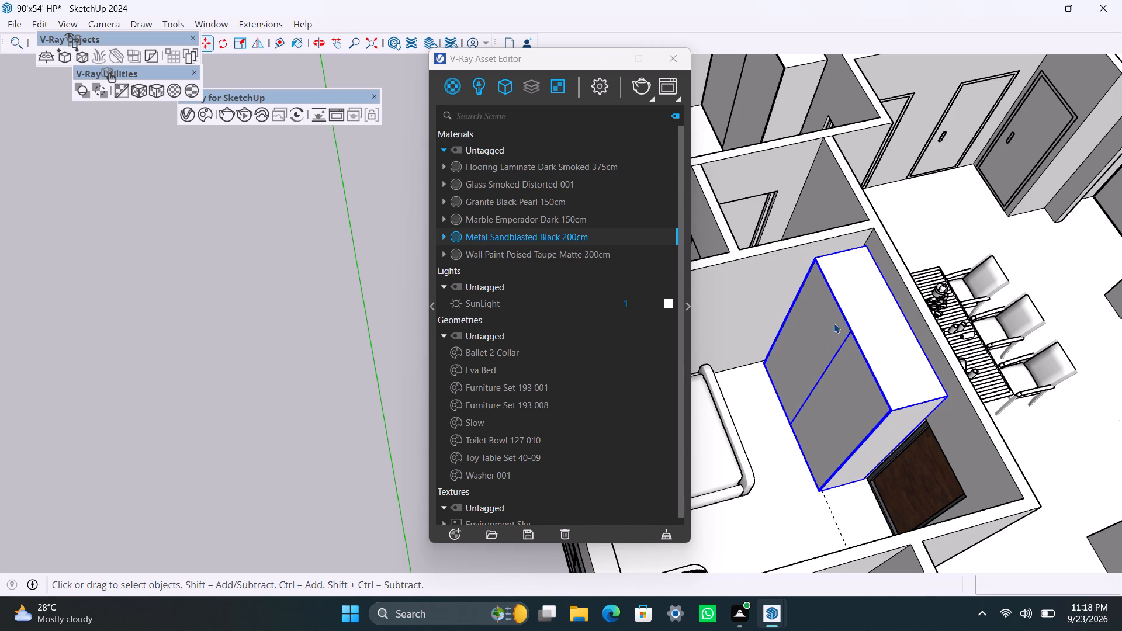
Scale the wardrobe's length slightly shorter from the end facing the bedroom's wood door, keeping its back end fixed.
key("s")
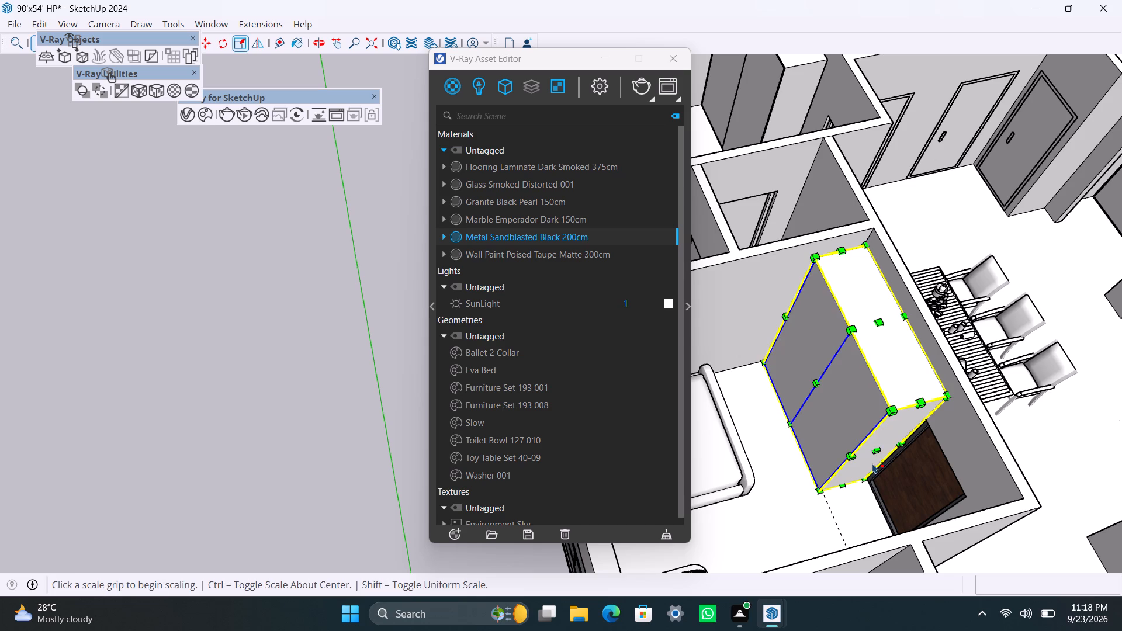
left_click_drag(875, 453, 875, 443)
key("space")
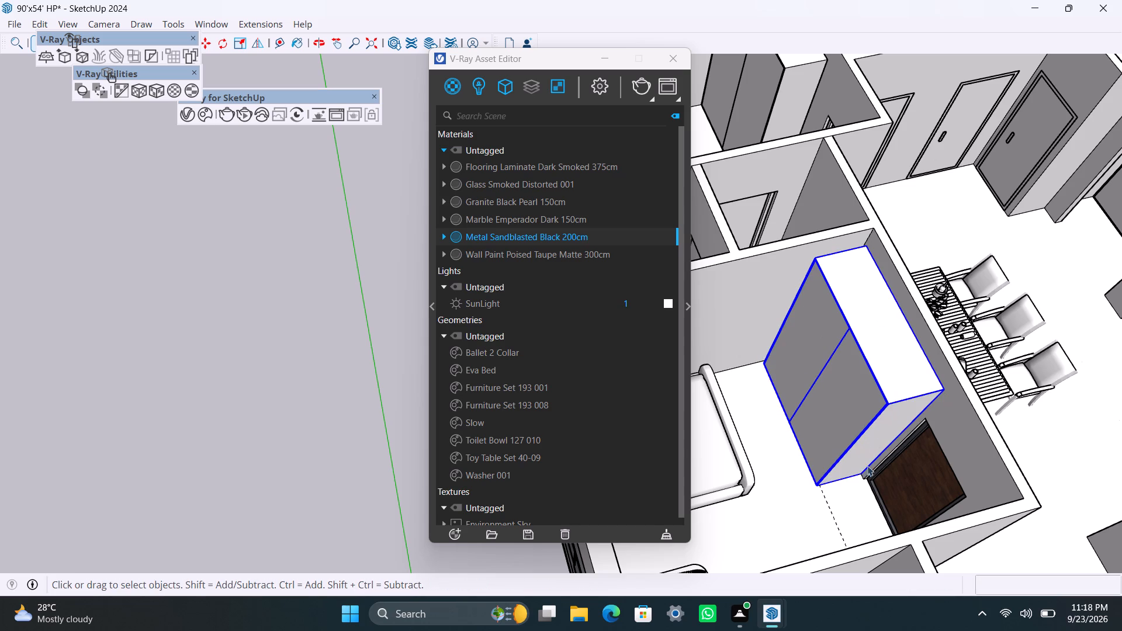
Save the model.
key("ctrl+s")
key("space")
Inspect the bedrooms, passage and dining area for doors that still need materials.
scroll(764, 467, "down", 4)
scroll(861, 393, "down", 4)
middle_click_drag(865, 410, 389, 448, "shift")
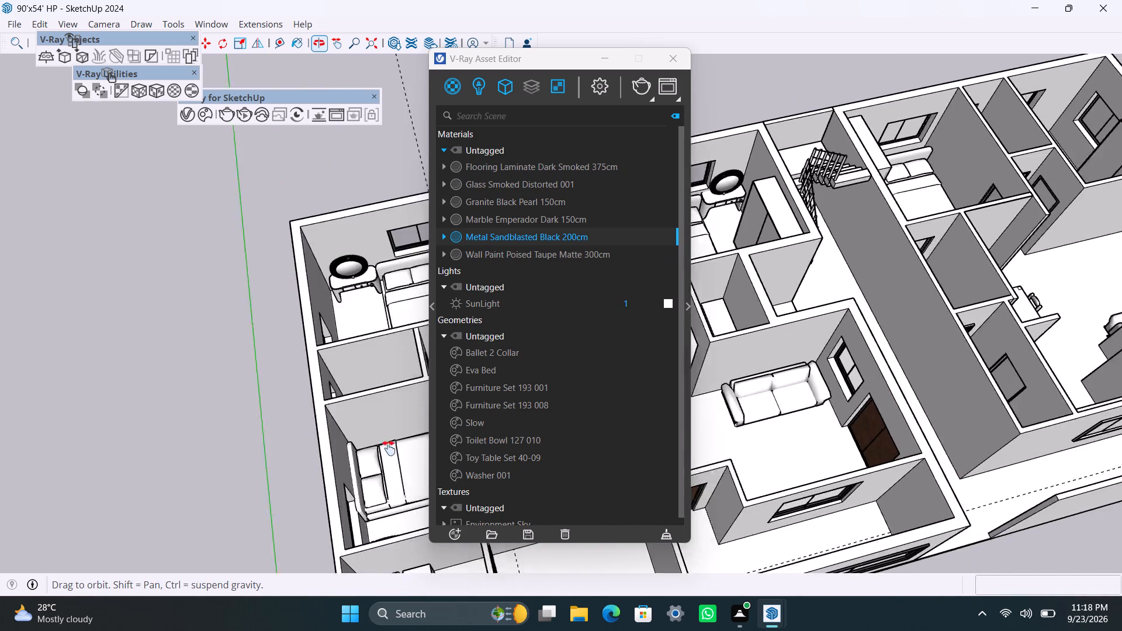
middle_click_drag(389, 448, 230, 452, "shift")
scroll(281, 373, "up", 6)
middle_click_drag(345, 321, 326, 326)
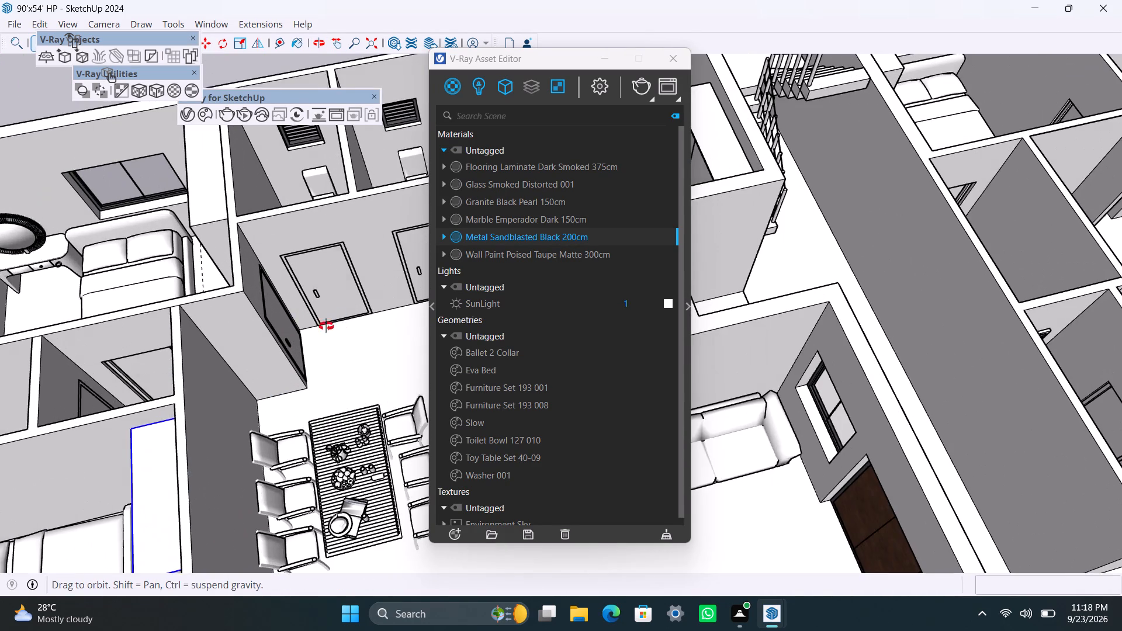
middle_click_drag(326, 326, 75, 345)
scroll(334, 283, "down", 4)
middle_click_drag(316, 339, 322, 445, "shift")
scroll(321, 360, "up", 3)
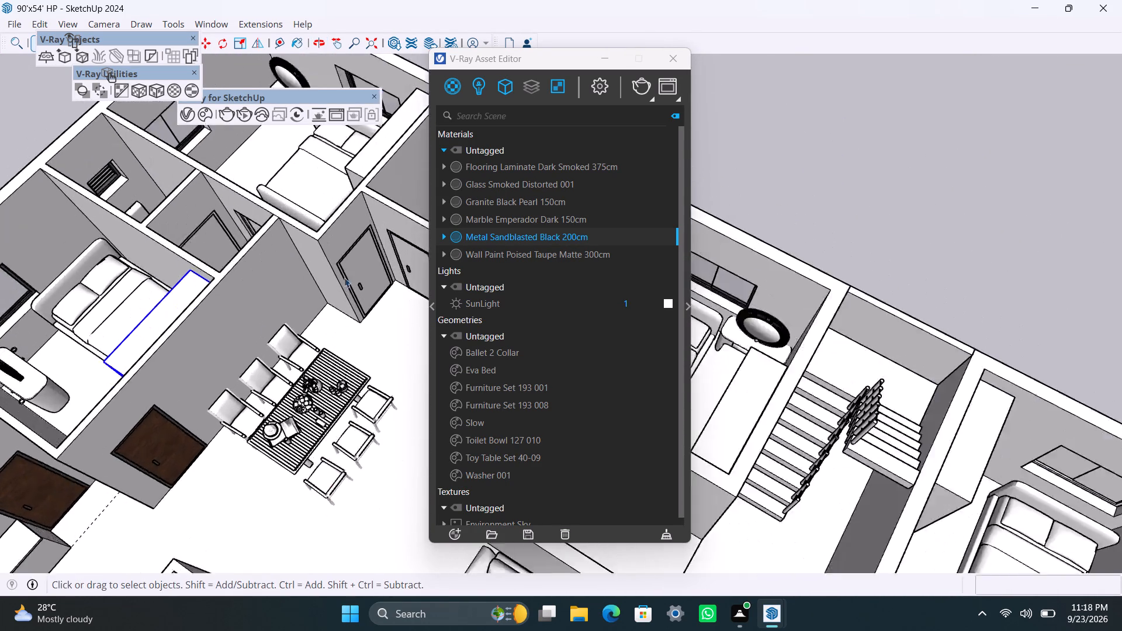
scroll(344, 278, "up", 5)
middle_click_drag(358, 291, 185, 265)
scroll(303, 282, "down", 10)
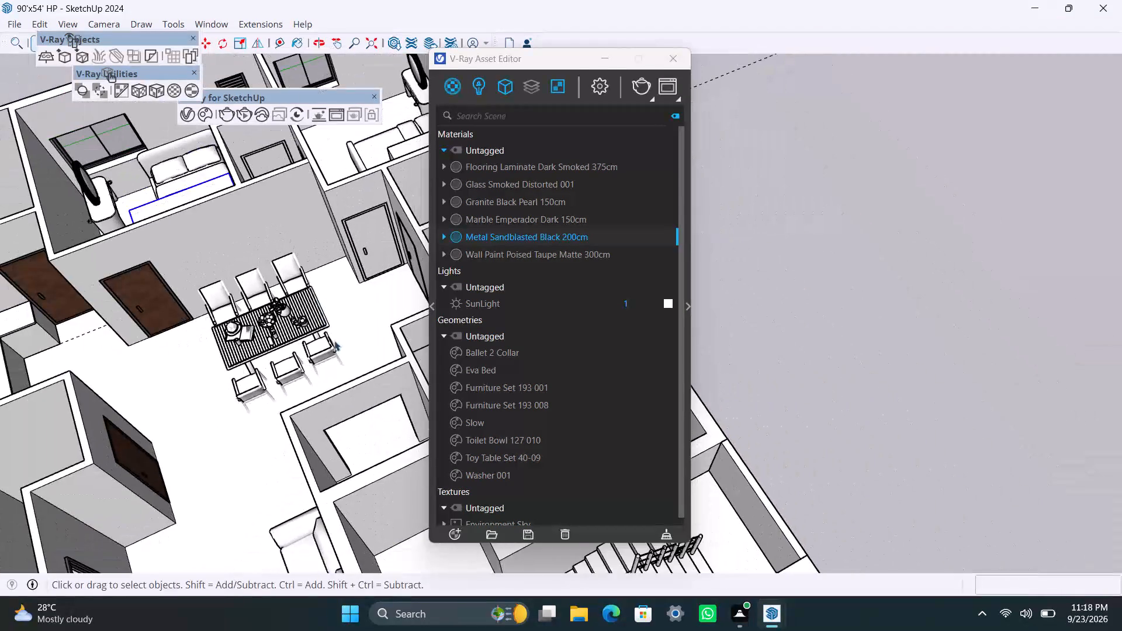
middle_click_drag(334, 341, 334, 419, "shift")
Apply Metal Sandblasted Black 200cm to the frame of the plain door beyond the dining table, using the fitted cubic projection.
scroll(342, 363, "up", 4)
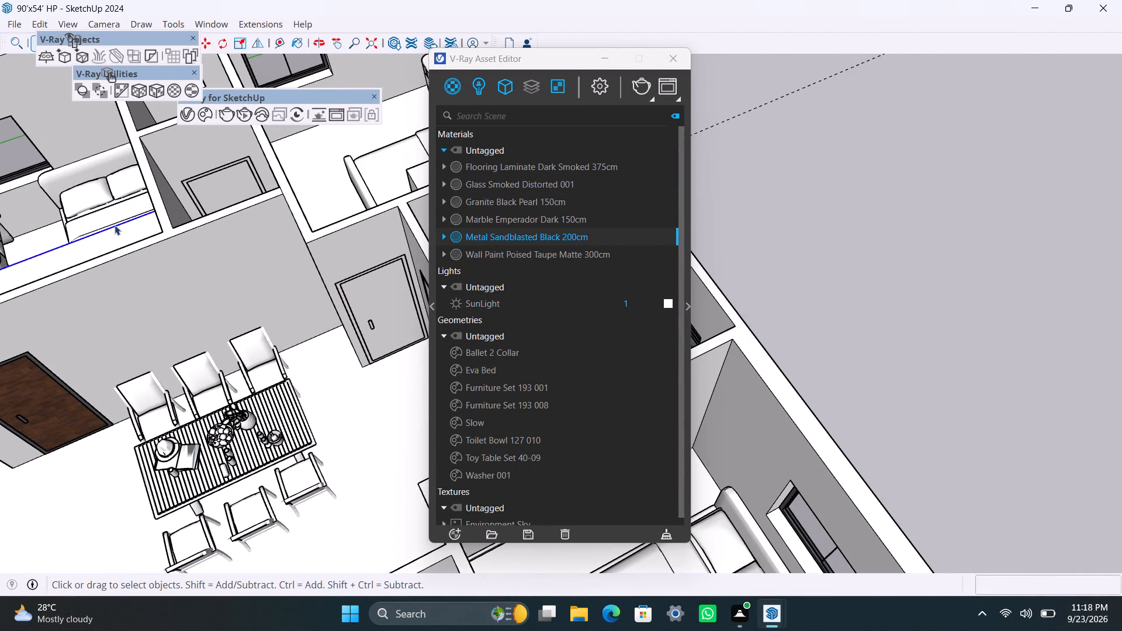
scroll(358, 320, "up", 6)
triple_click(347, 316)
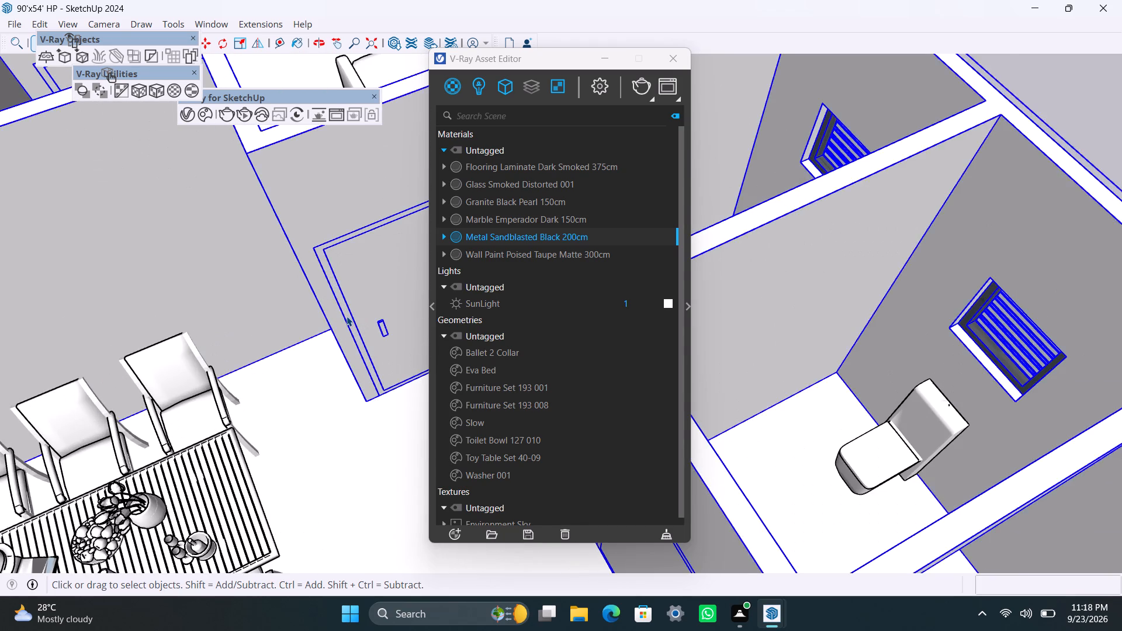
double_click(347, 316)
triple_click(347, 307)
scroll(347, 306, "up", 3)
right_click(485, 237)
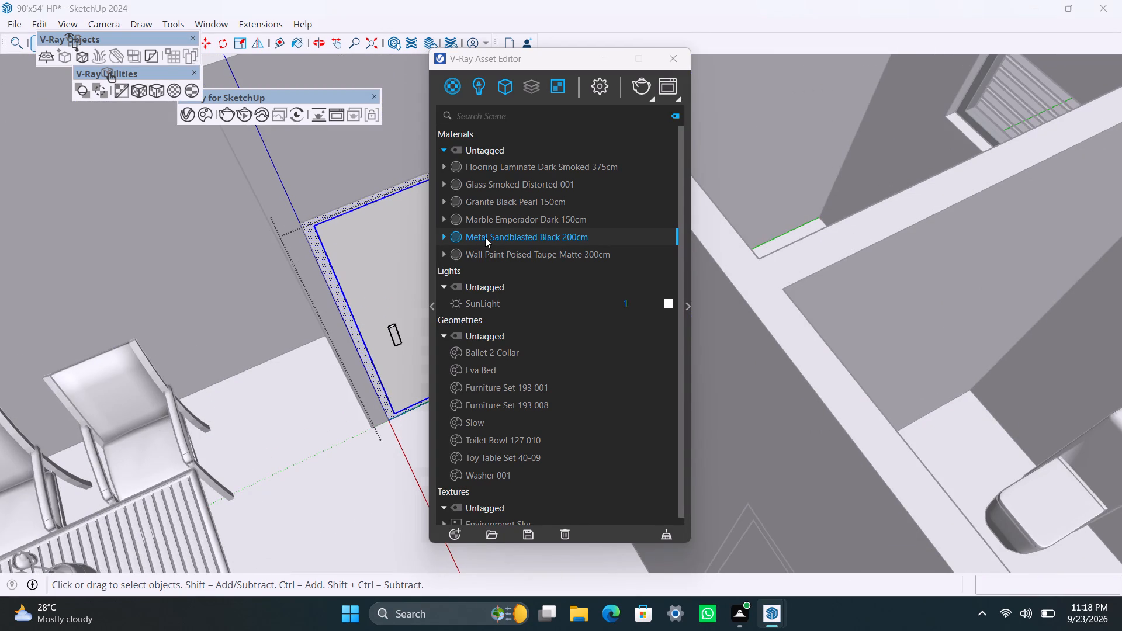
left_click(497, 258)
left_click(162, 92)
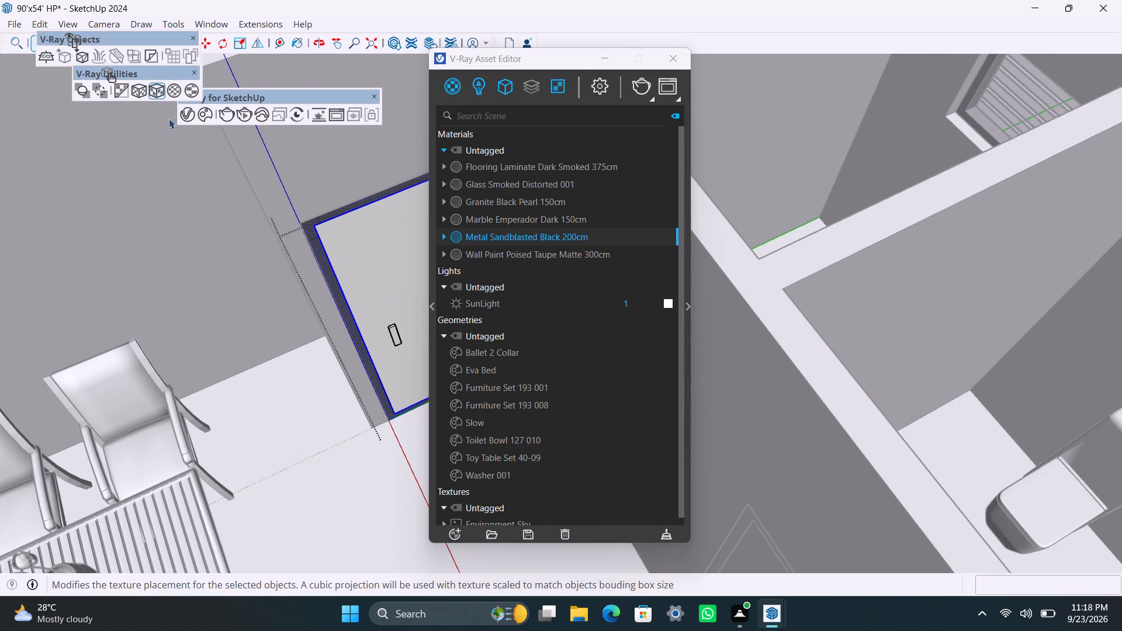
Apply Flooring Laminate Dark Smoked 375cm to the same door's leaf and fit the texture with the cubic projection.
left_click(399, 263)
triple_click(399, 263)
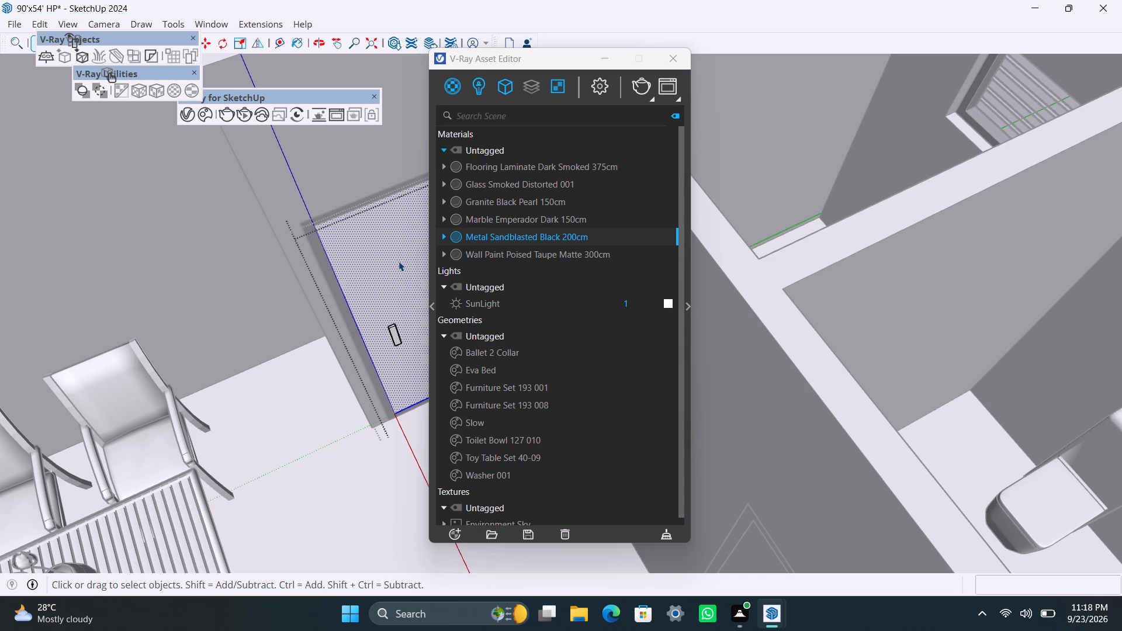
left_click(507, 162)
right_click(504, 167)
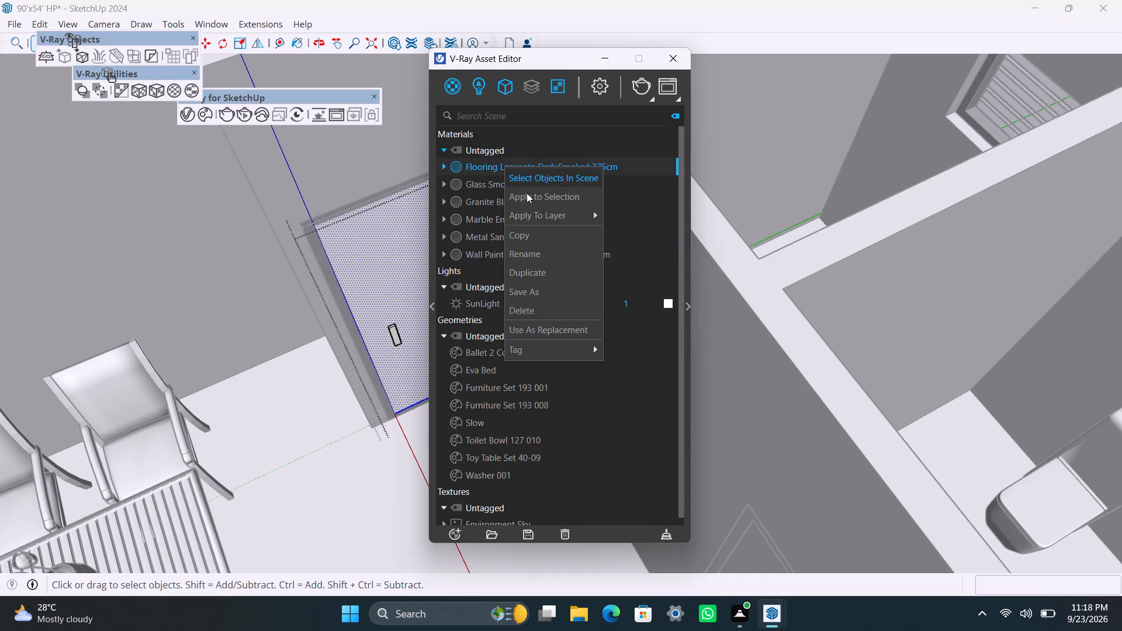
left_click(527, 193)
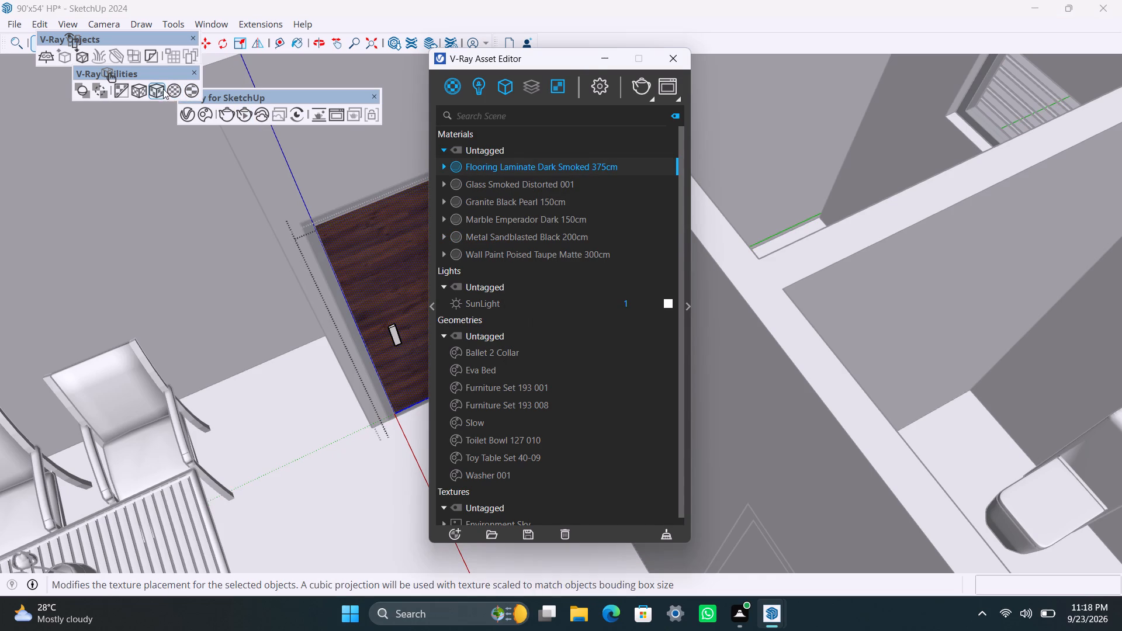
left_click(162, 92)
Apply Metal Sandblasted Black 200cm to the same door's handle and leave the door group.
scroll(439, 346, "up", 2)
scroll(383, 327, "up", 2)
left_click(392, 330)
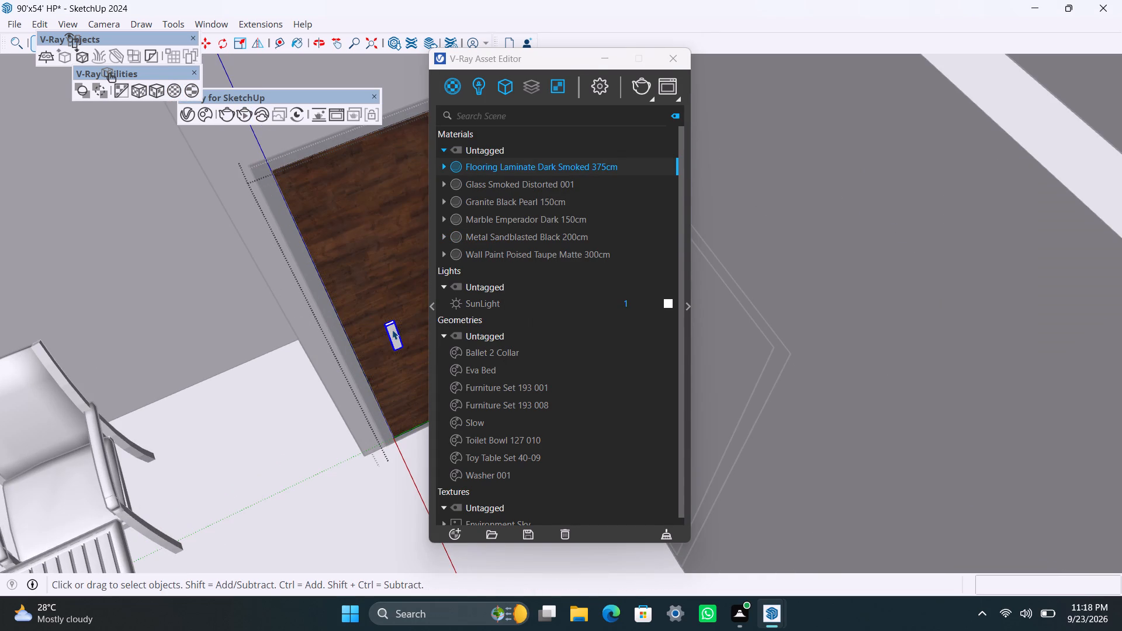
left_click(507, 221)
right_click(507, 221)
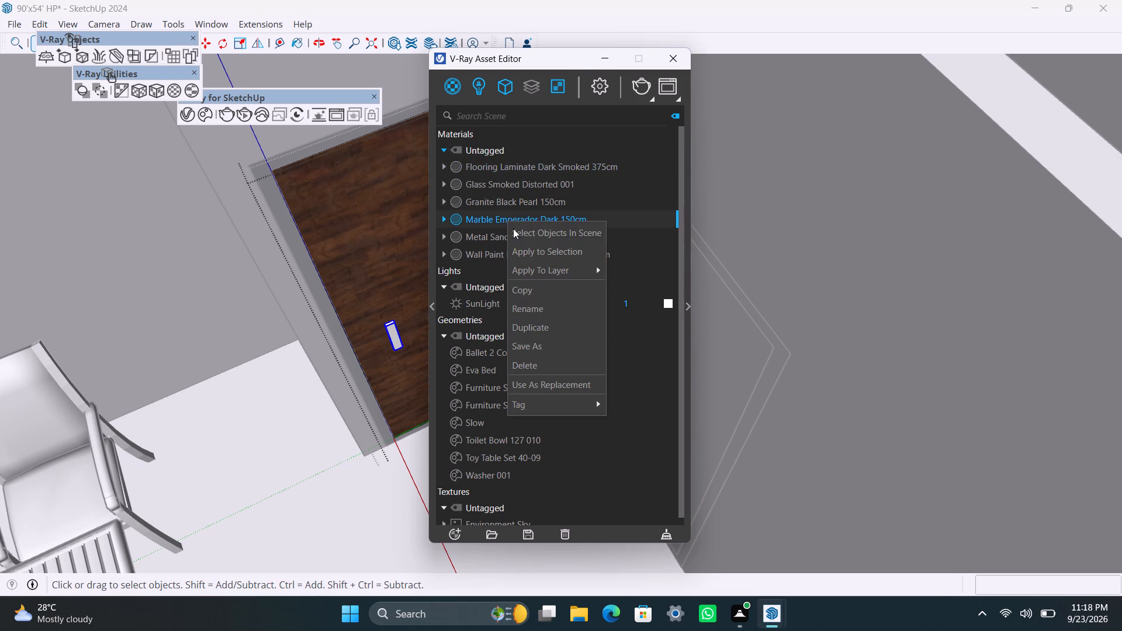
left_click(478, 235)
right_click(477, 235)
left_click(497, 264)
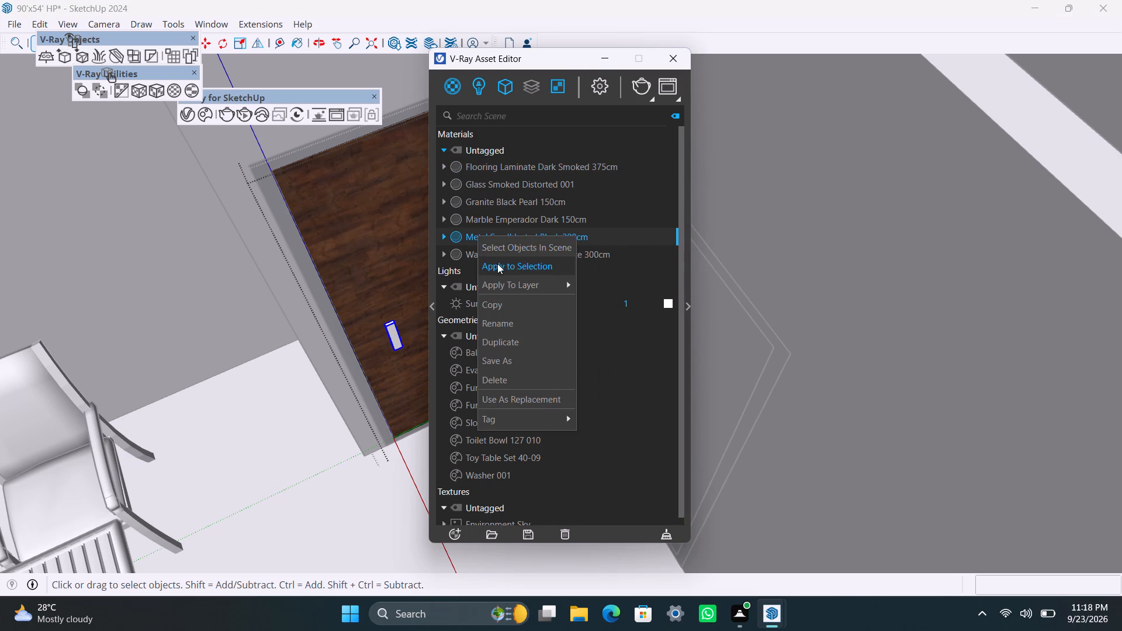
scroll(323, 429, "down", 20)
scroll(323, 429, "down", 1)
left_click(305, 434)
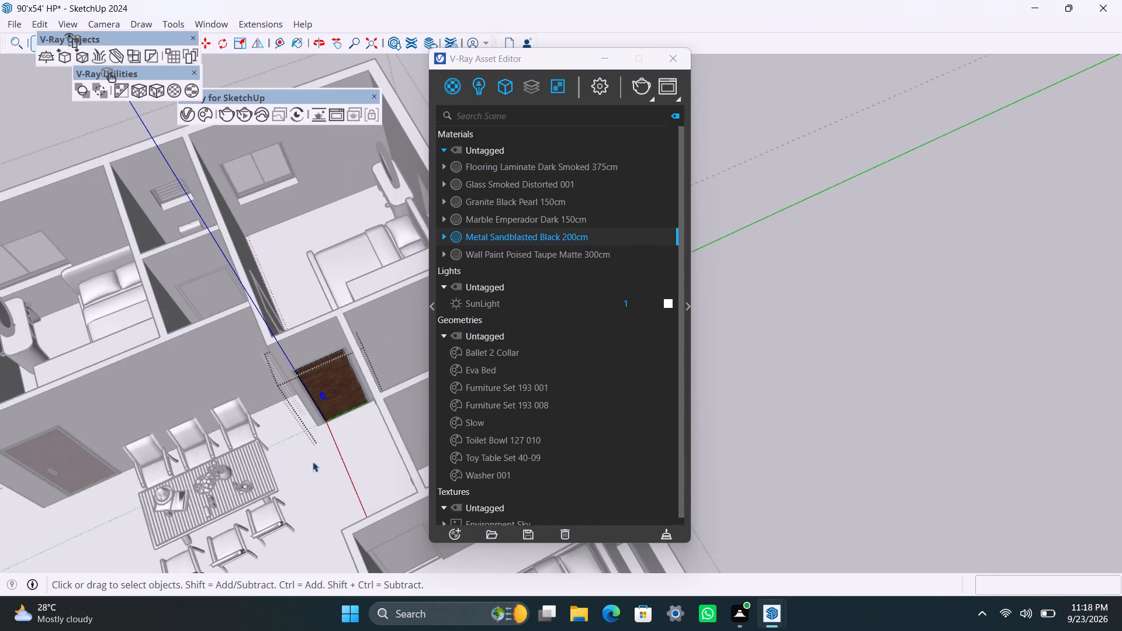
left_click(760, 362)
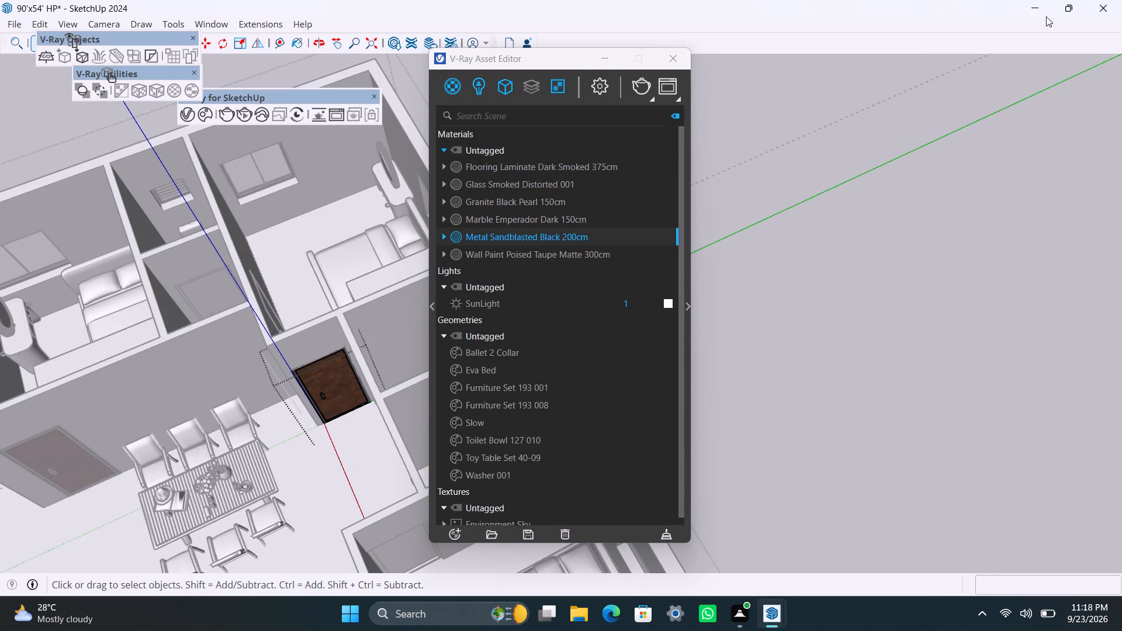
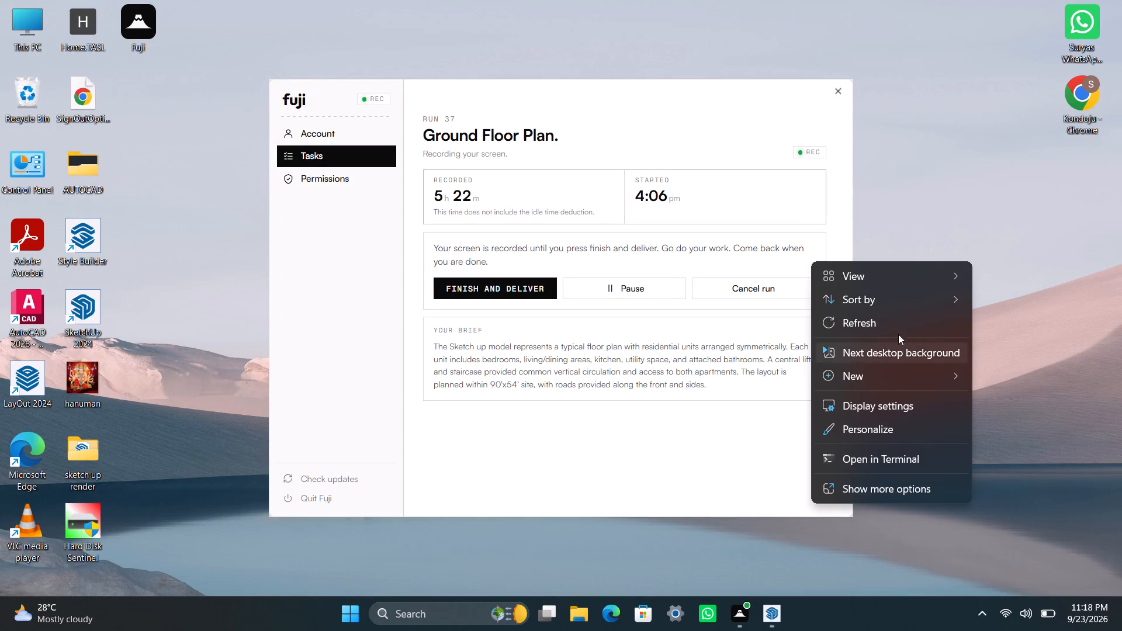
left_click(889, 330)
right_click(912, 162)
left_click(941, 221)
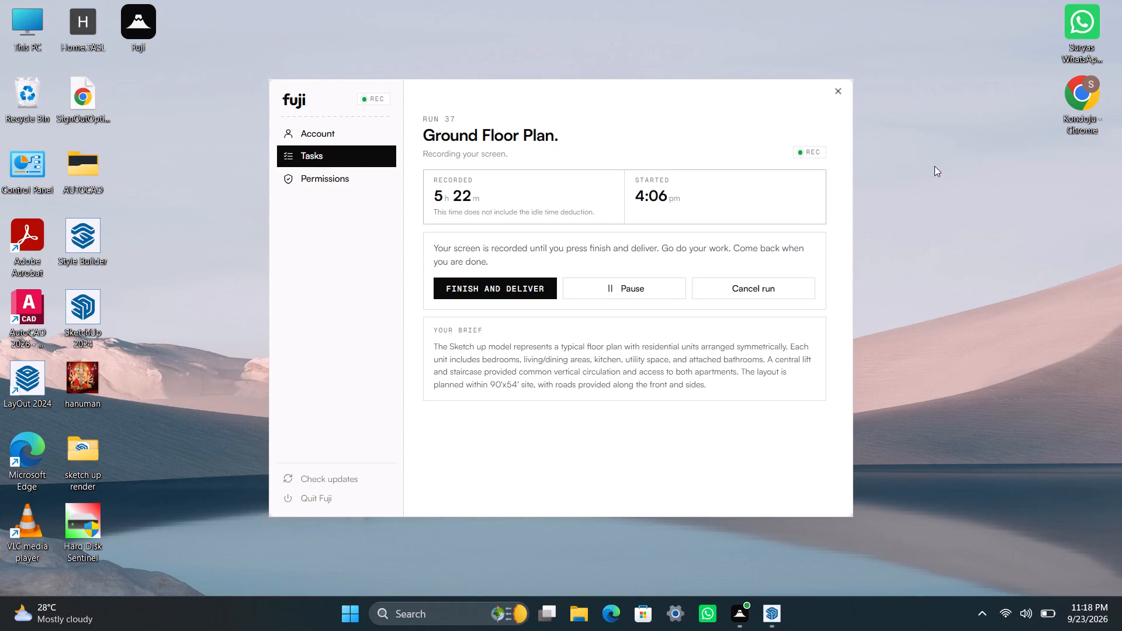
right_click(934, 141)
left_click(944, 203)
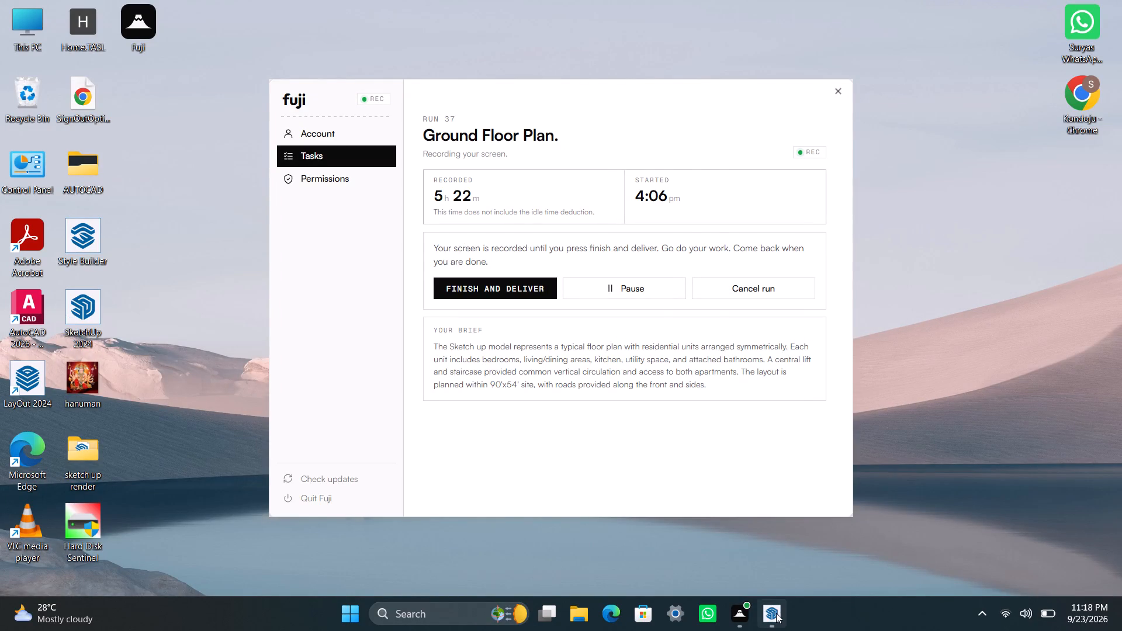
Switch back to SketchUp and examine the dining area and passage for doors that still need materials.
left_click(776, 613)
left_click(442, 13)
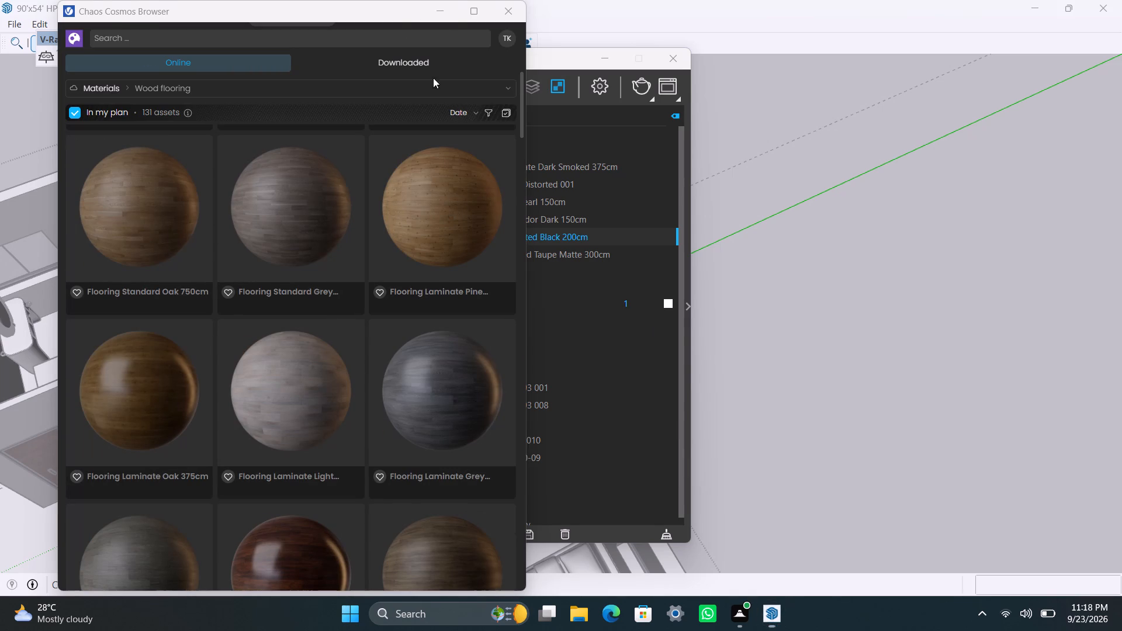
scroll(300, 428, "down", 5)
middle_click_drag(285, 457, 514, 476)
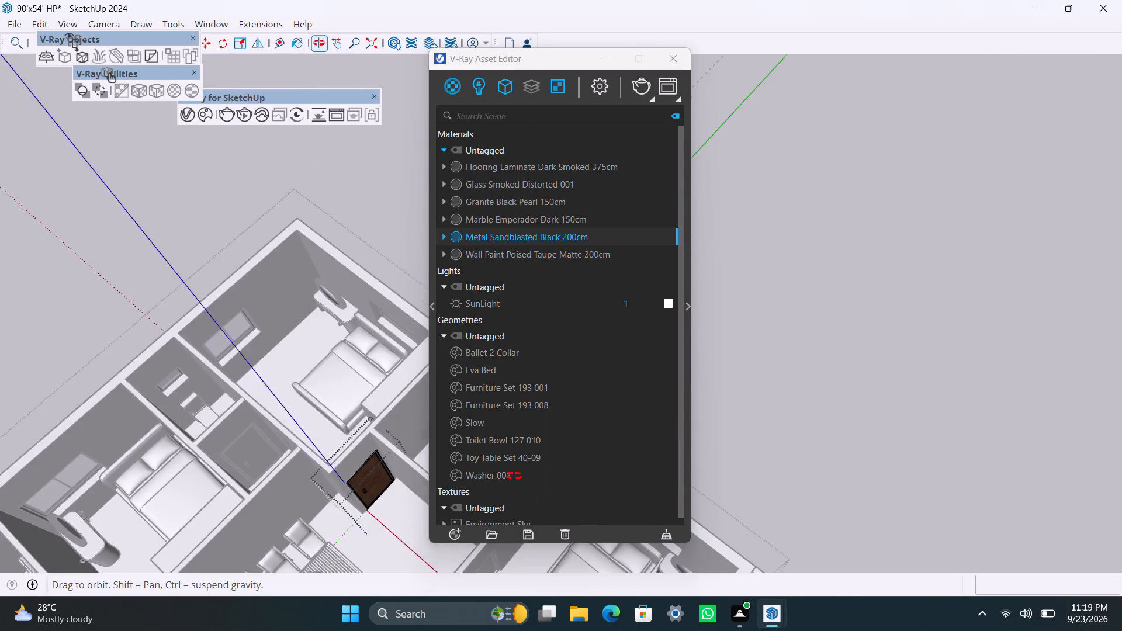
middle_click_drag(514, 476, 893, 340)
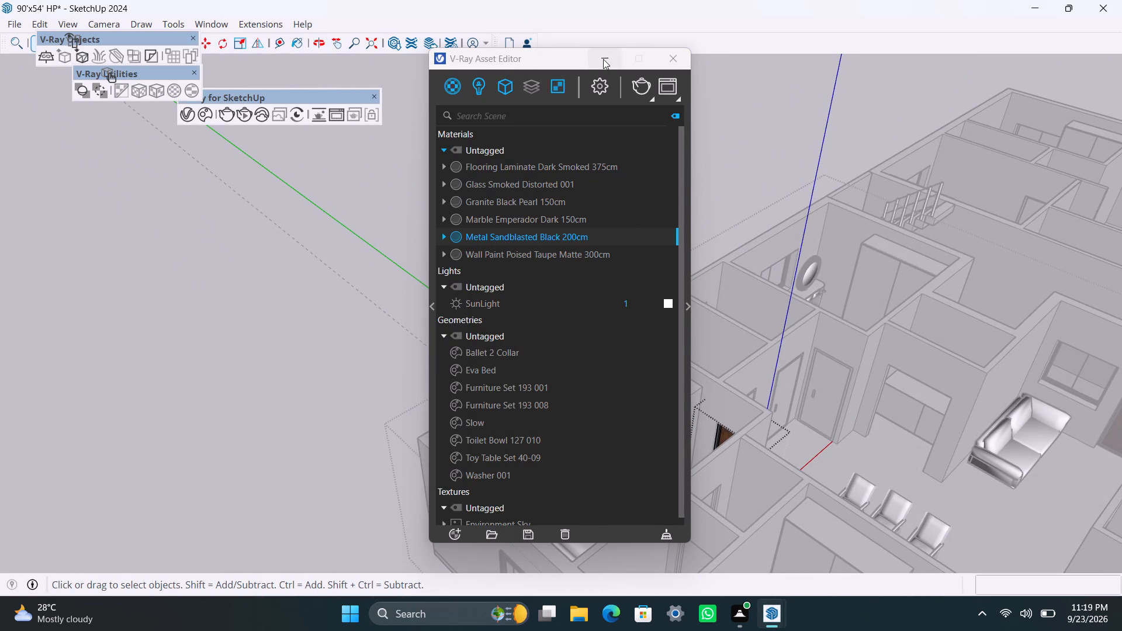
left_click(603, 59)
scroll(896, 445, "down", 3)
middle_click_drag(852, 449, 510, 324)
scroll(578, 338, "up", 3)
middle_click_drag(590, 345, 536, 421)
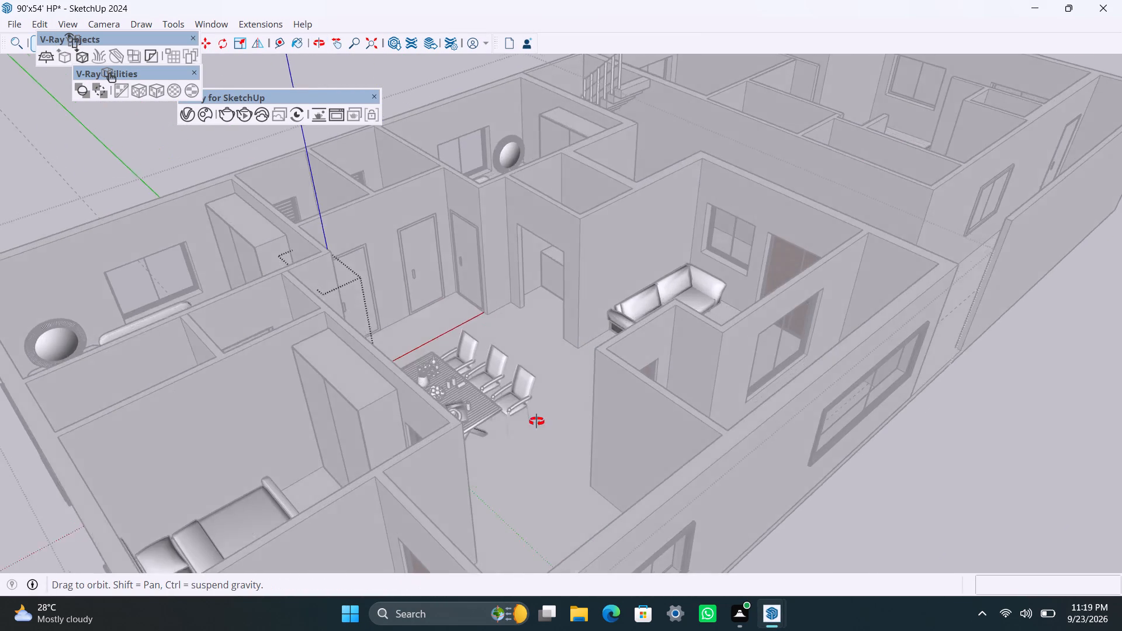
middle_click_drag(536, 421, 293, 538)
scroll(385, 280, "down", 4)
middle_click_drag(403, 291, 501, 343, "shift")
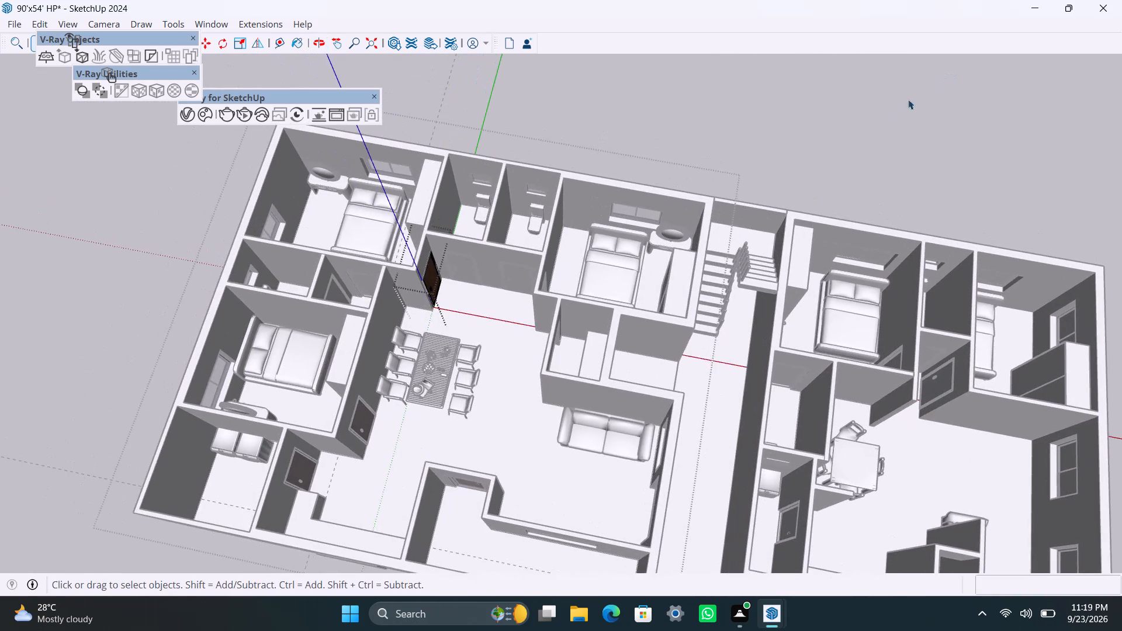
left_click(892, 109)
Apply Metal Sandblasted Black 200cm to the frame of the plain toilet door nearest the finished passage door, using the fitted cubic projection.
scroll(603, 285, "up", 6)
middle_click_drag(414, 342, 531, 381, "shift")
scroll(487, 320, "up", 3)
middle_click_drag(493, 344, 590, 234)
scroll(488, 306, "up", 7)
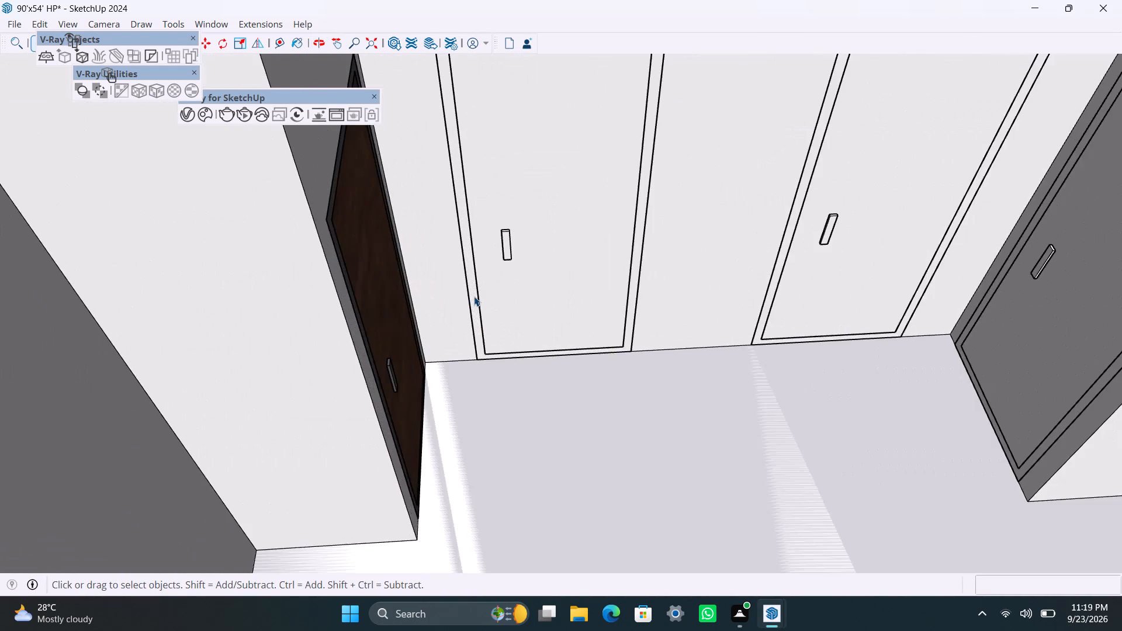
triple_click(473, 296)
left_click(473, 295)
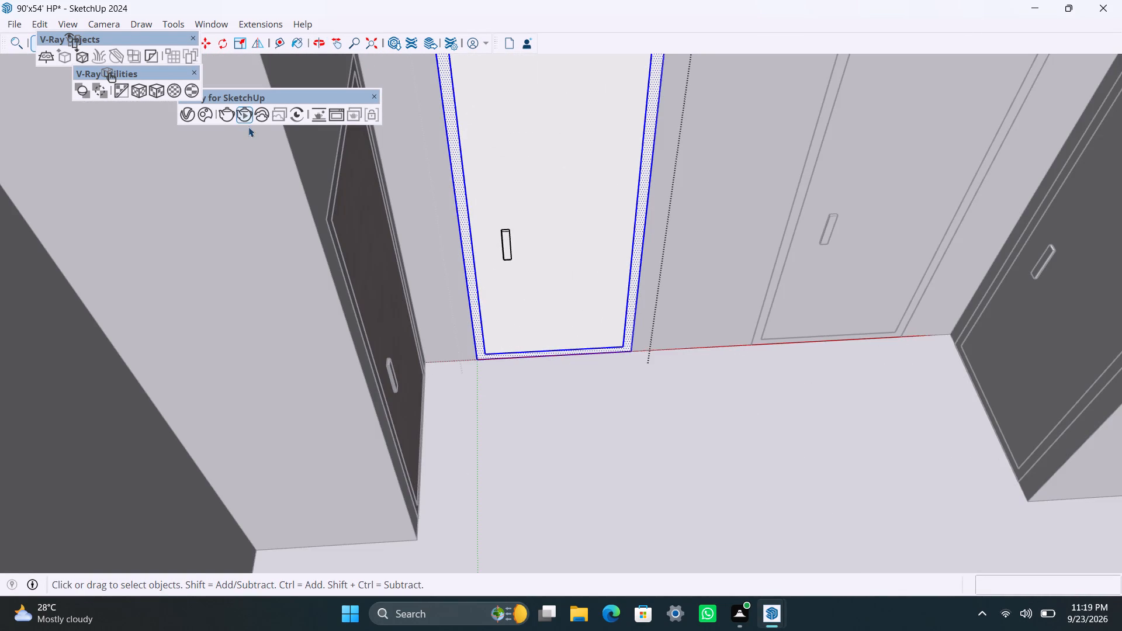
left_click(188, 116)
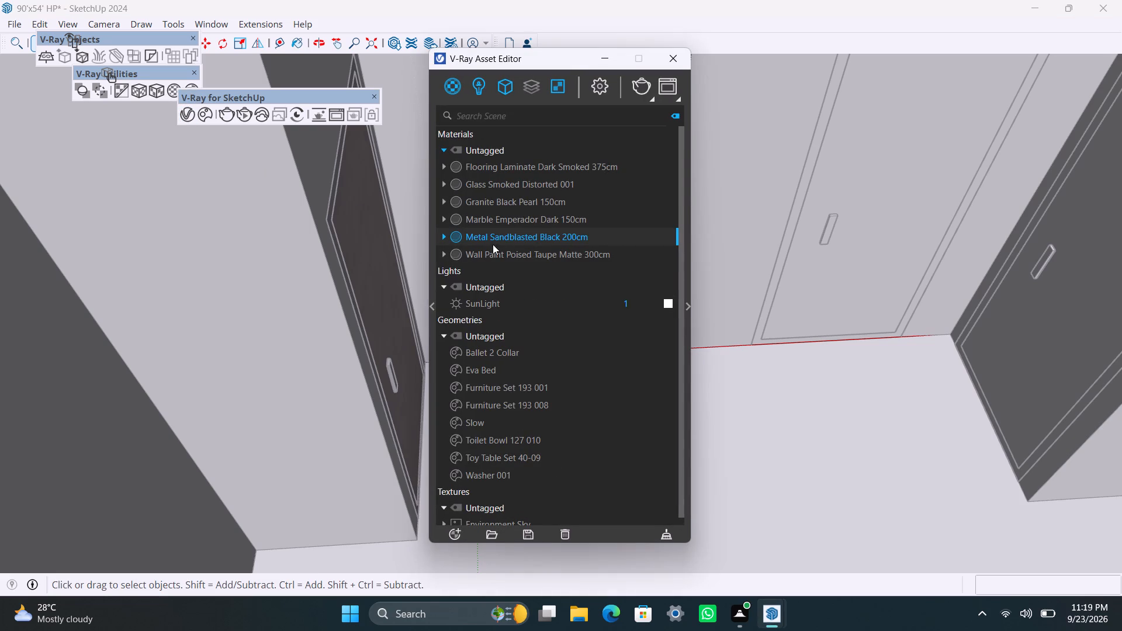
right_click(495, 239)
left_click(541, 271)
left_click(164, 85)
Apply Flooring Laminate Dark Smoked 375cm to the same toilet door's leaf and fit the texture with the cubic projection.
scroll(265, 337, "down", 4)
middle_click_drag(271, 356, 189, 369)
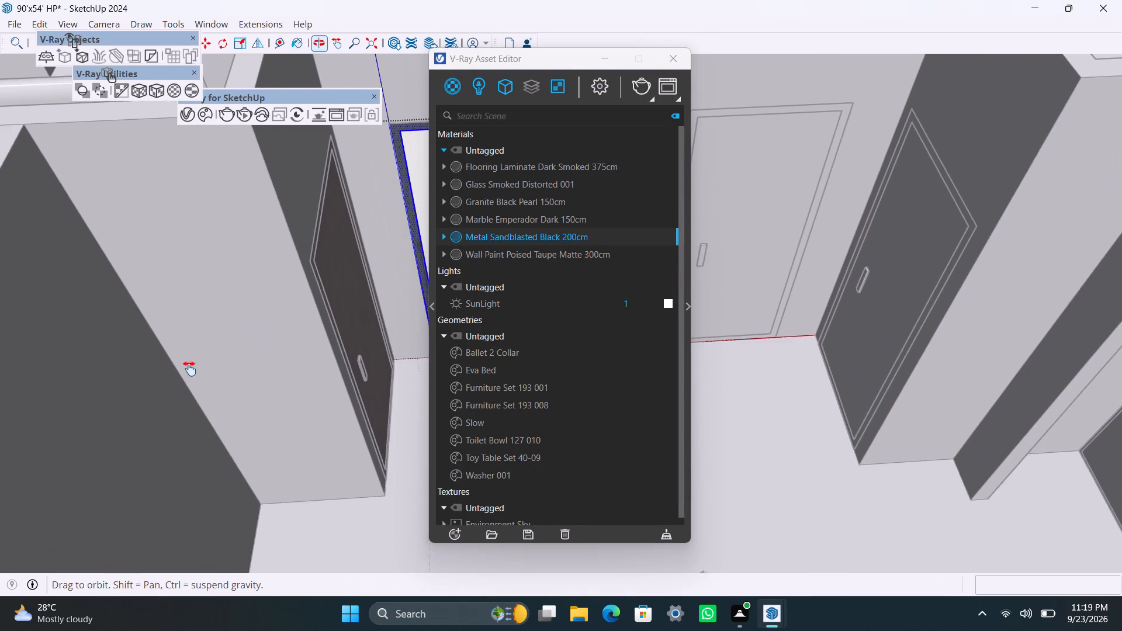
middle_click_drag(189, 369, 143, 373)
left_click(373, 222)
triple_click(373, 222)
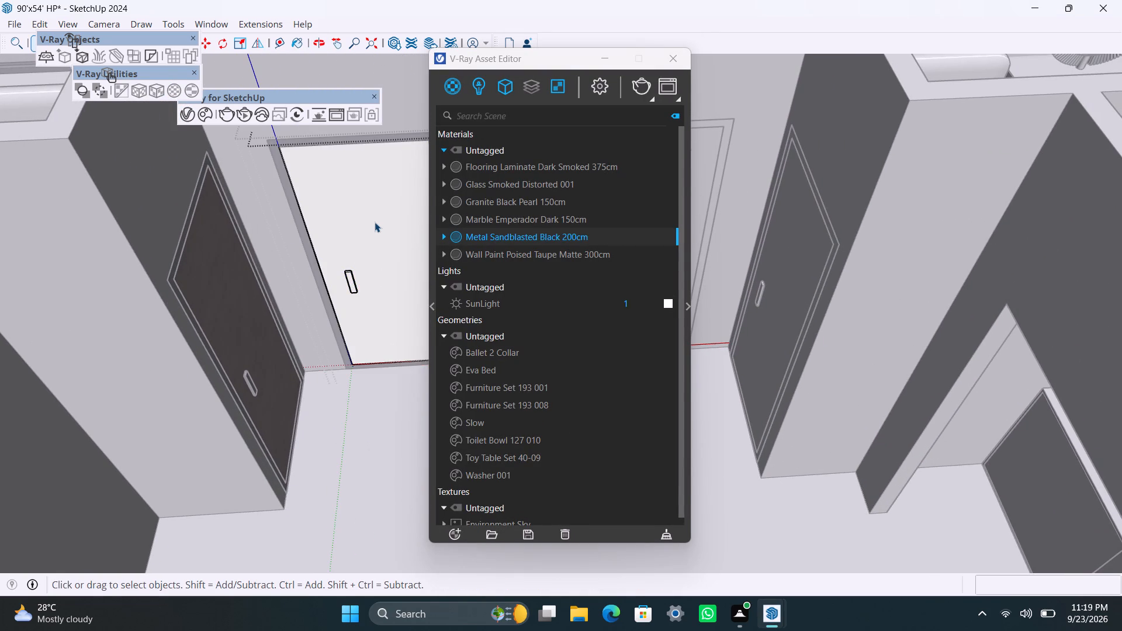
double_click(375, 222)
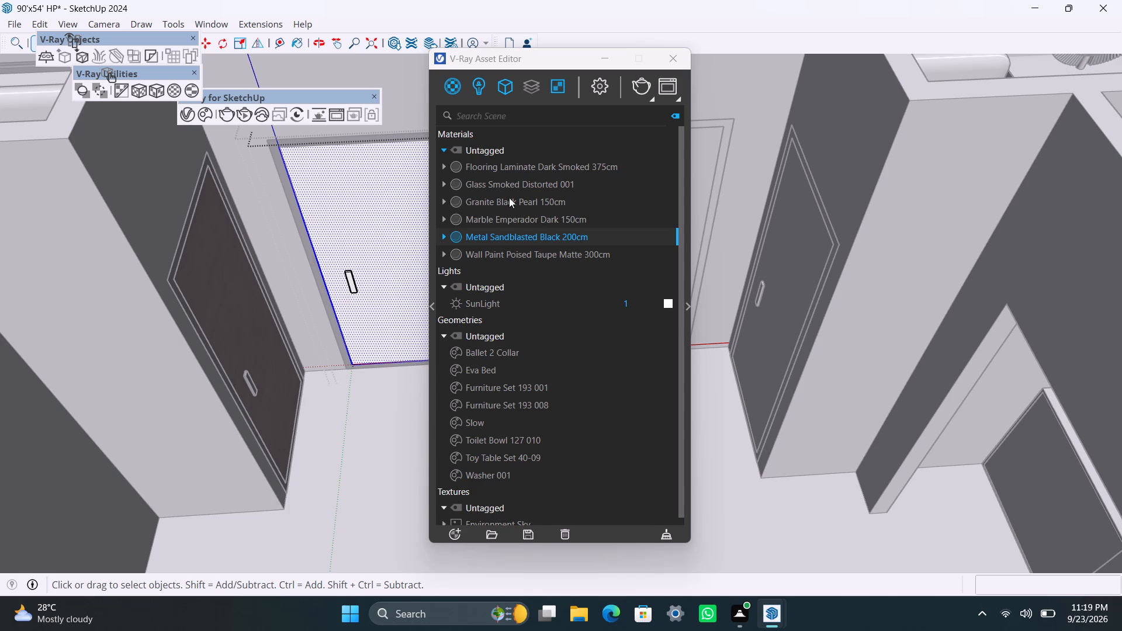
left_click(511, 174)
right_click(511, 171)
left_click(524, 195)
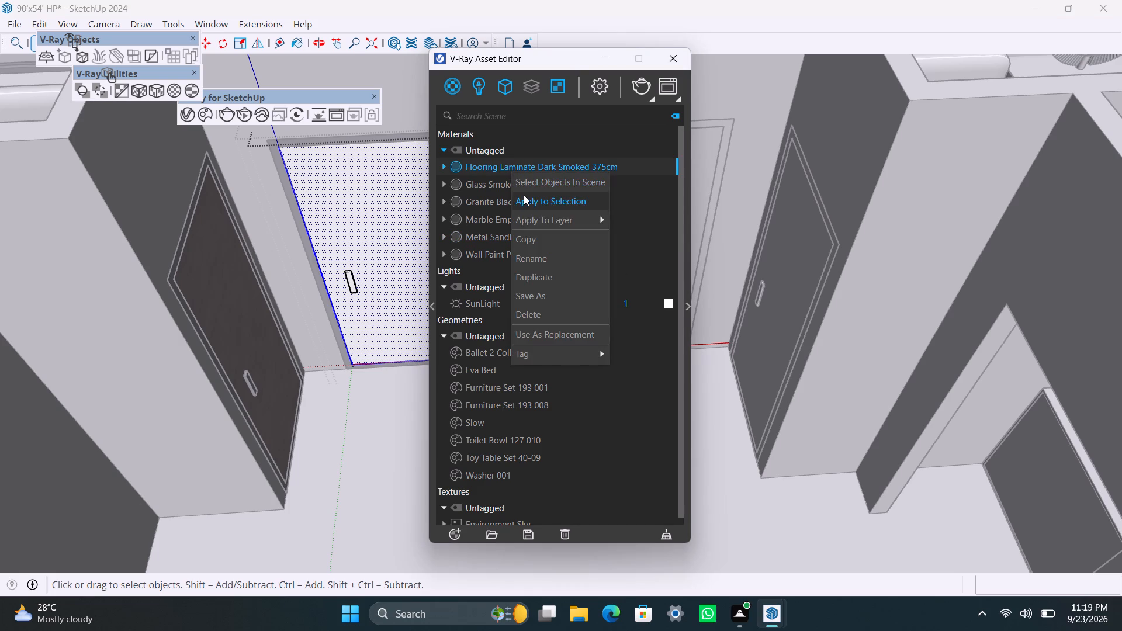
left_click(154, 89)
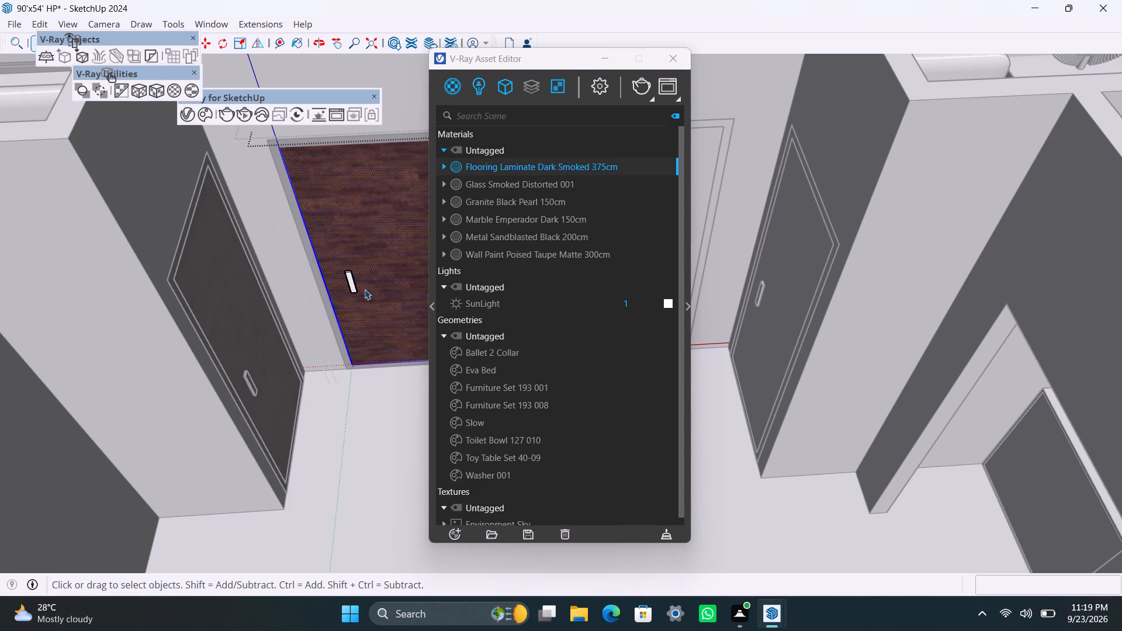
Apply Metal Sandblasted Black 200cm to the same door's handle with the fitted cubic projection and leave the door group.
left_click(346, 279)
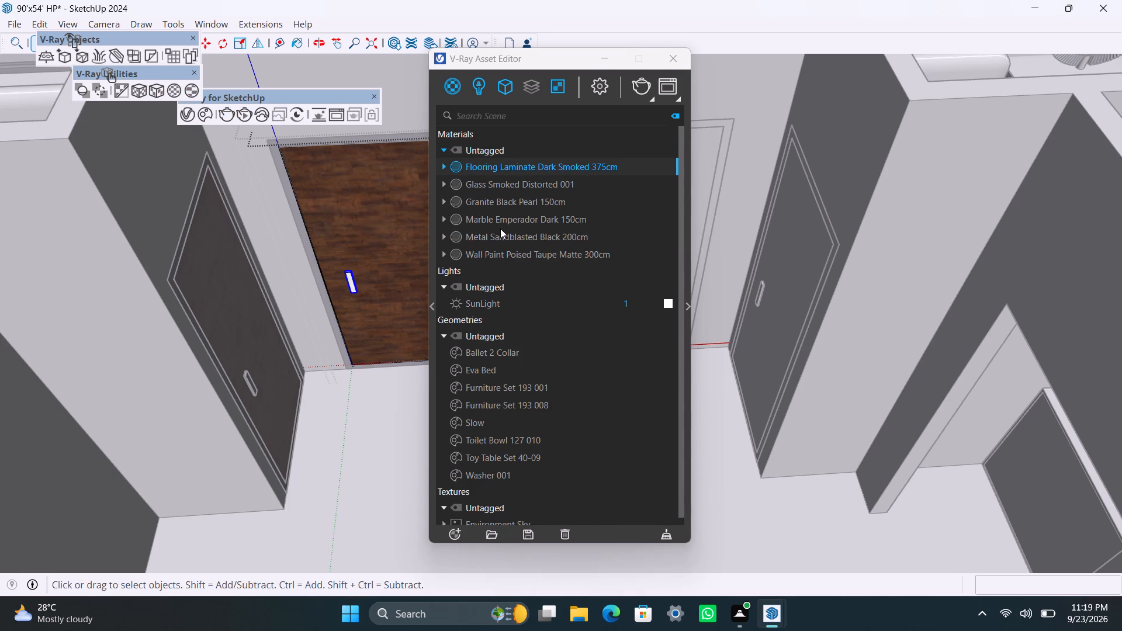
left_click(500, 235)
right_click(498, 236)
left_click(521, 265)
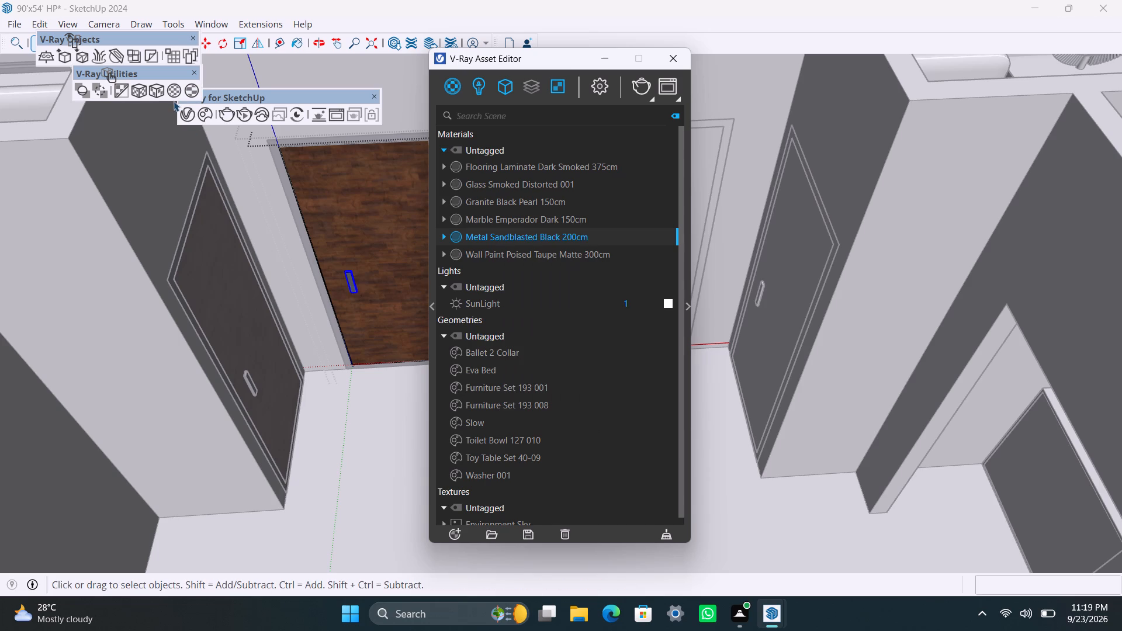
left_click(160, 92)
scroll(257, 323, "down", 10)
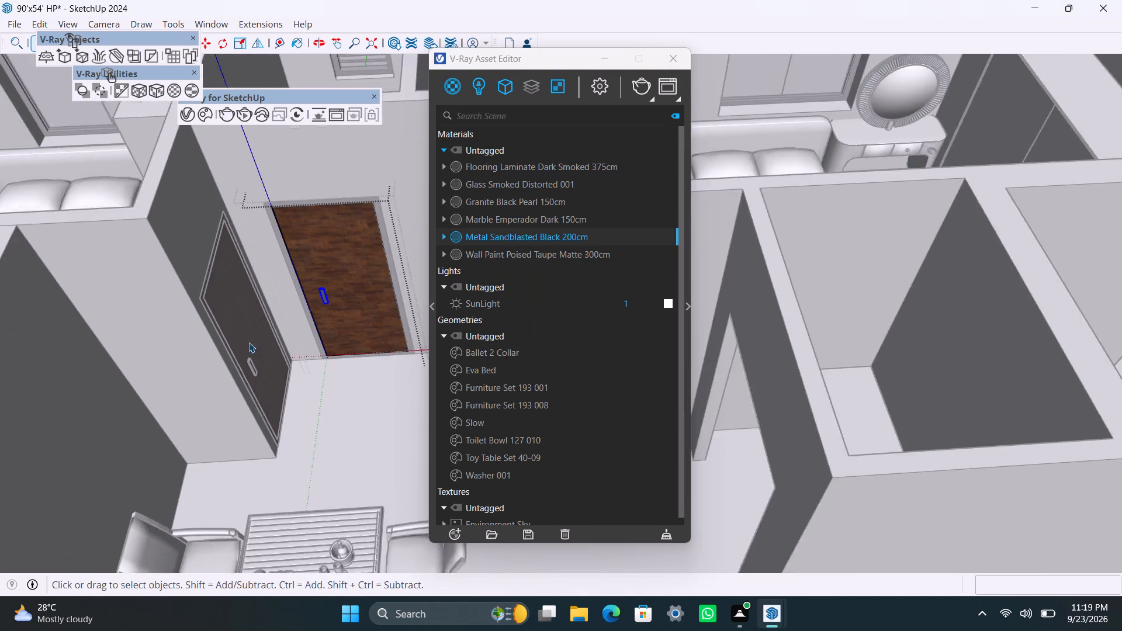
left_click(328, 404)
scroll(302, 422, "down", 5)
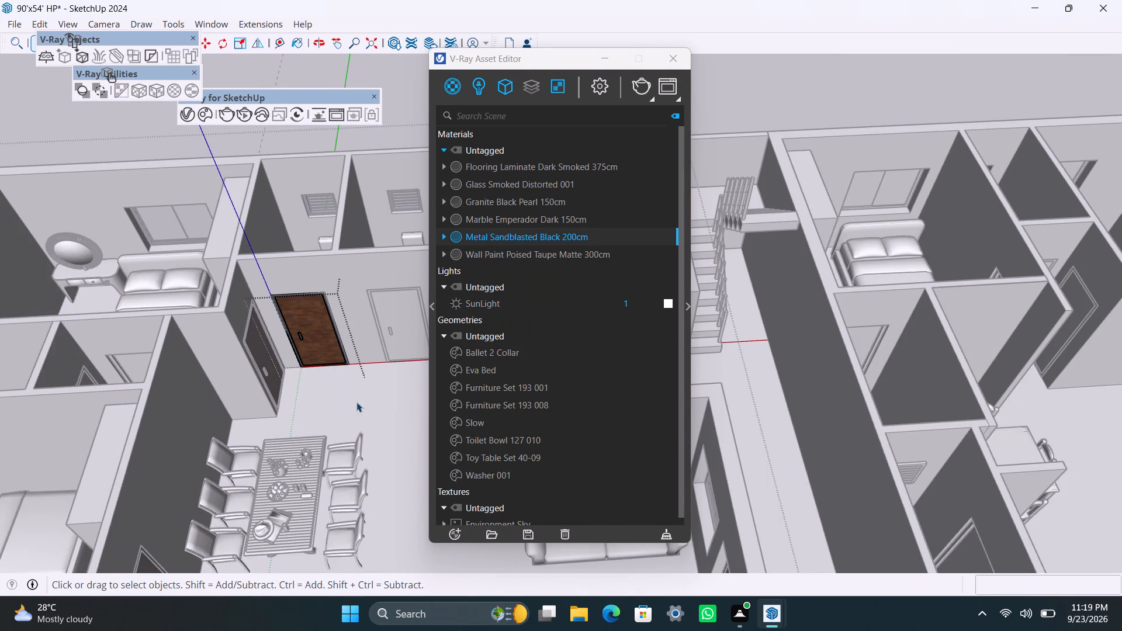
middle_click_drag(359, 404, 233, 453)
left_click(265, 450)
Apply Metal Sandblasted Black 200cm to the frame of the second toilet door on the same wall, using the fitted cubic projection.
scroll(238, 422, "up", 8)
middle_click_drag(254, 457, 317, 457)
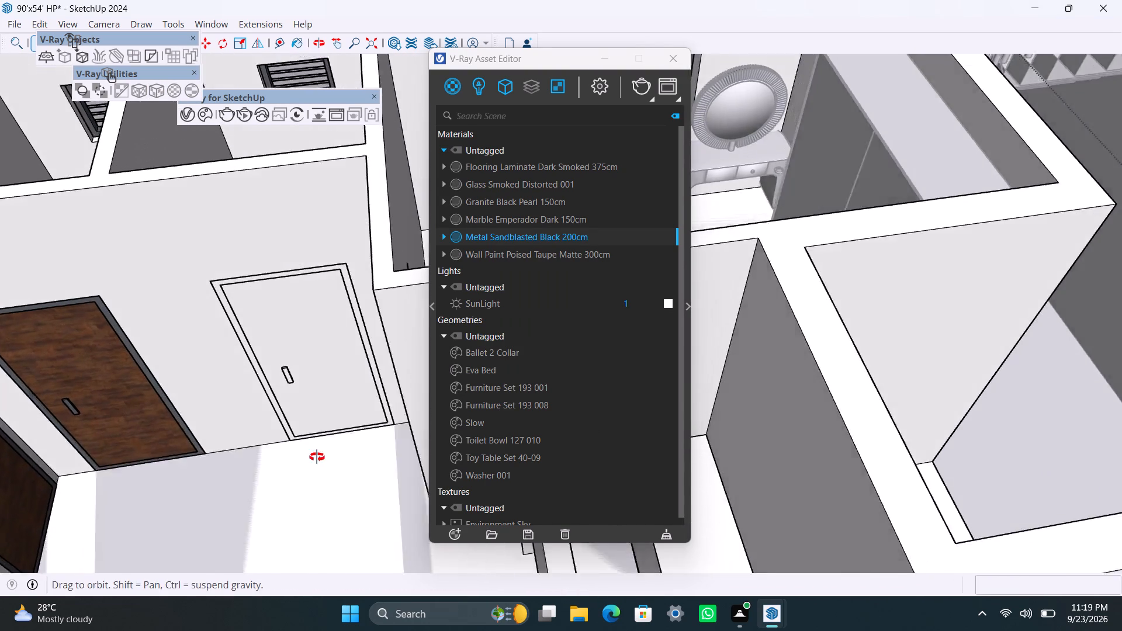
middle_click_drag(317, 457, 317, 455)
scroll(302, 445, "up", 3)
scroll(240, 416, "up", 2)
triple_click(278, 406)
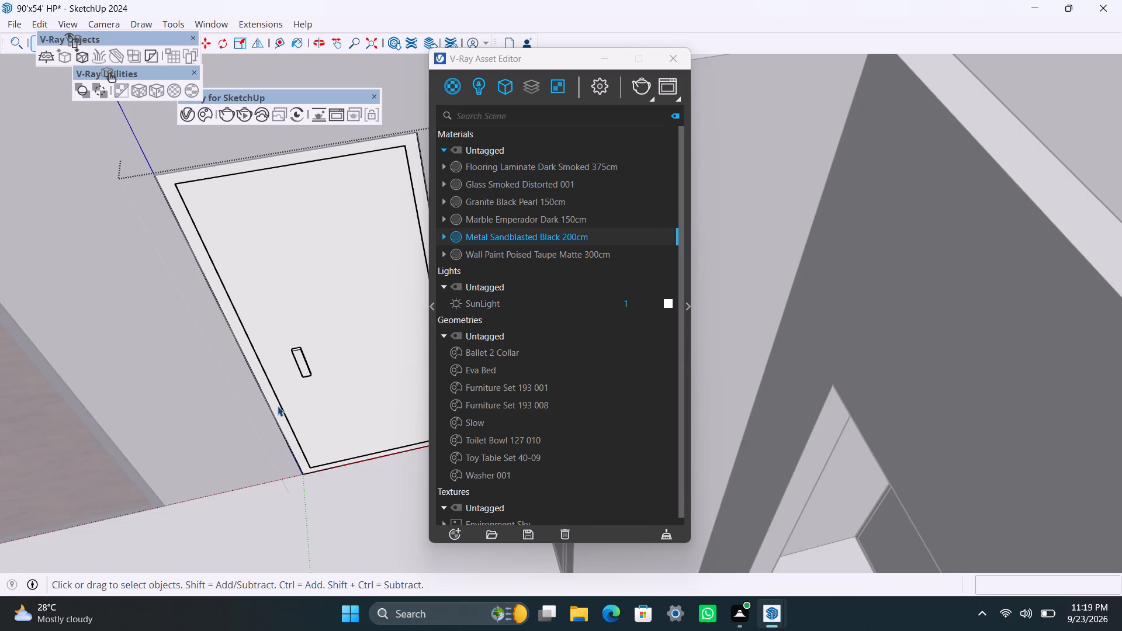
double_click(278, 406)
right_click(501, 235)
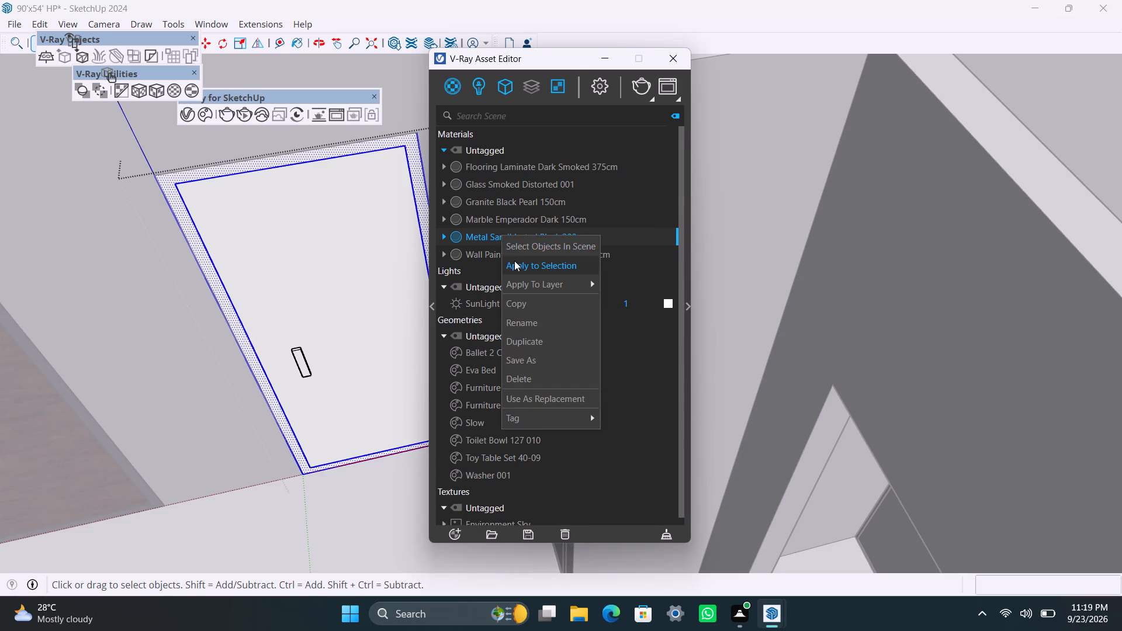
left_click(514, 261)
left_click(150, 92)
Apply Flooring Laminate Dark Smoked 375cm to the second toilet door's leaf and fit the texture with the cubic projection.
triple_click(232, 219)
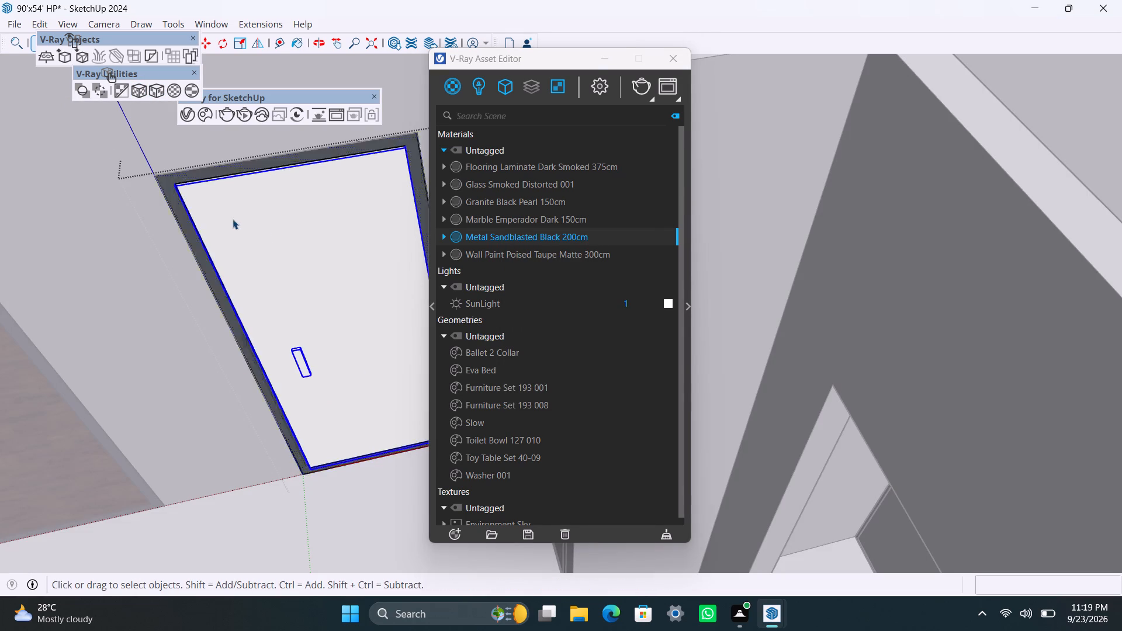
left_click(233, 219)
left_click(511, 185)
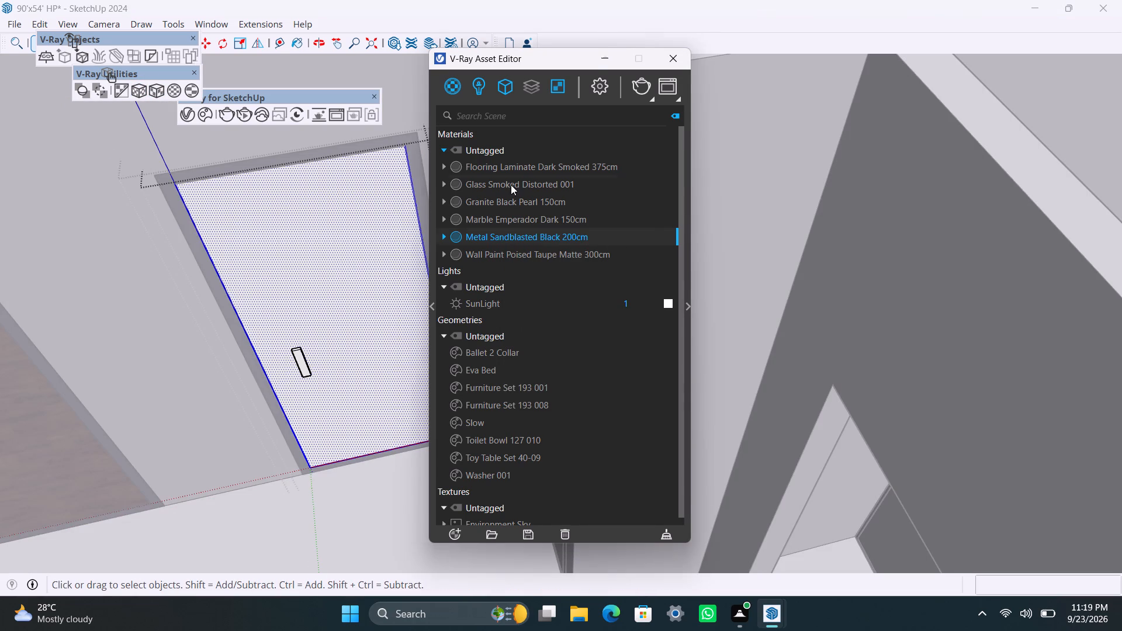
right_click(511, 185)
left_click(492, 167)
right_click(492, 167)
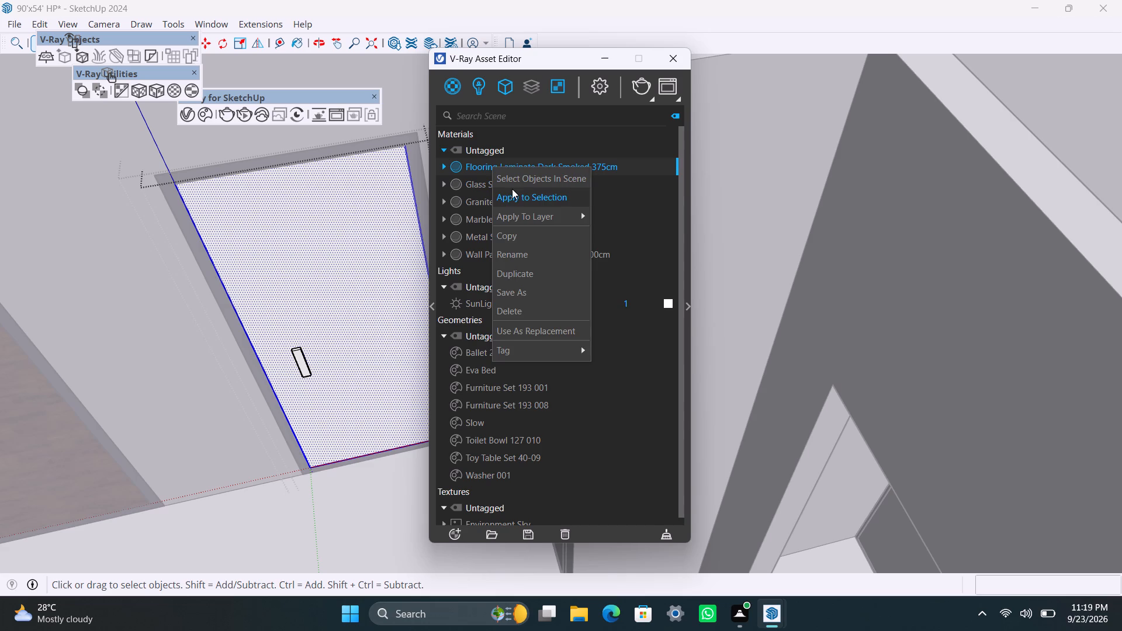
left_click(512, 189)
left_click(159, 85)
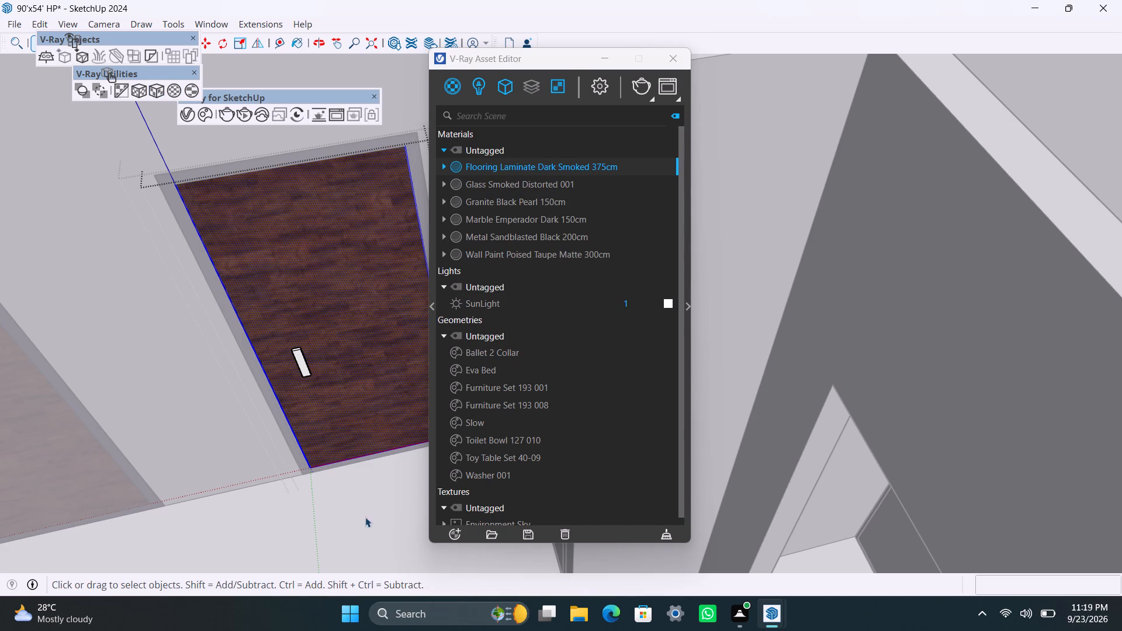
left_click(366, 517)
Apply Metal Sandblasted Black 200cm to the second toilet door's handle with the fitted cubic projection and leave the door group.
left_click(301, 362)
triple_click(303, 362)
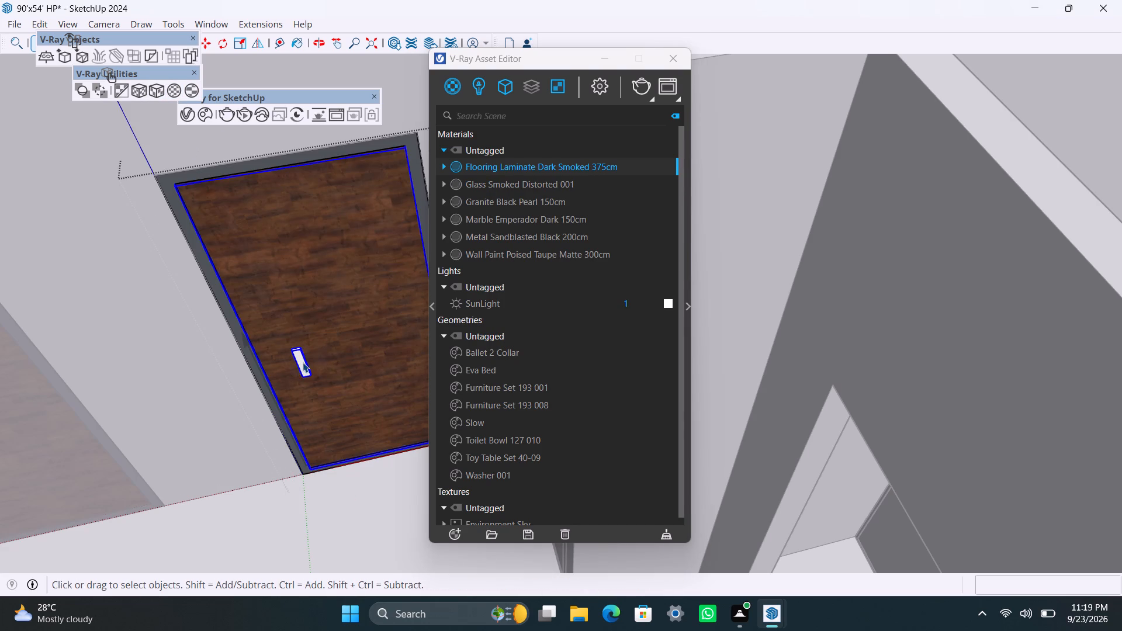
left_click(491, 240)
right_click(491, 240)
left_click(515, 267)
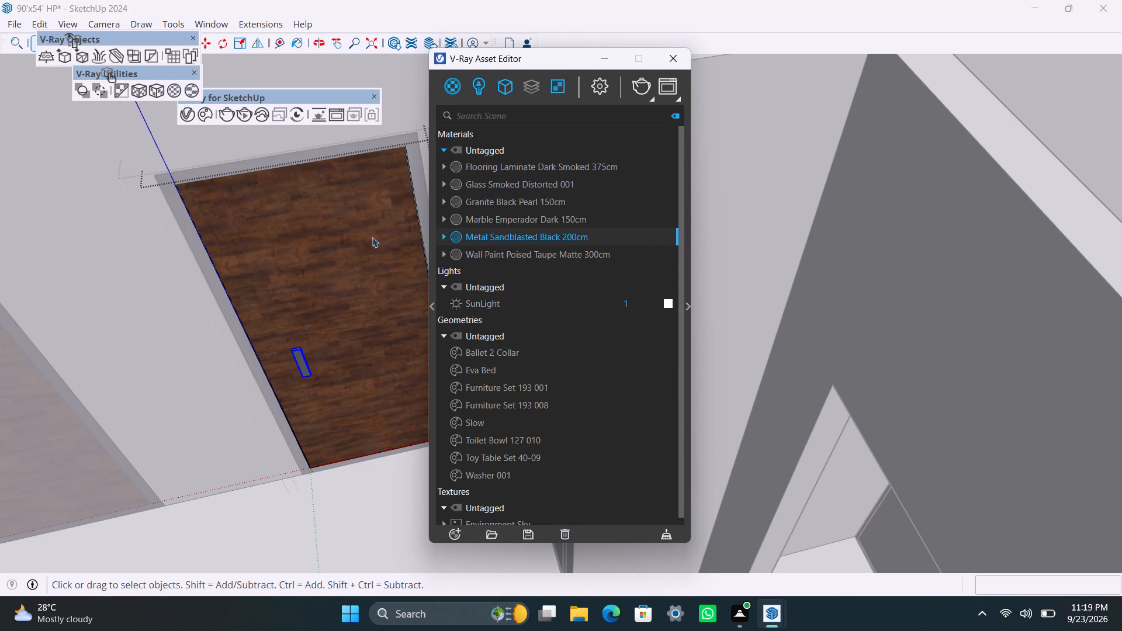
left_click(161, 88)
scroll(312, 446, "down", 11)
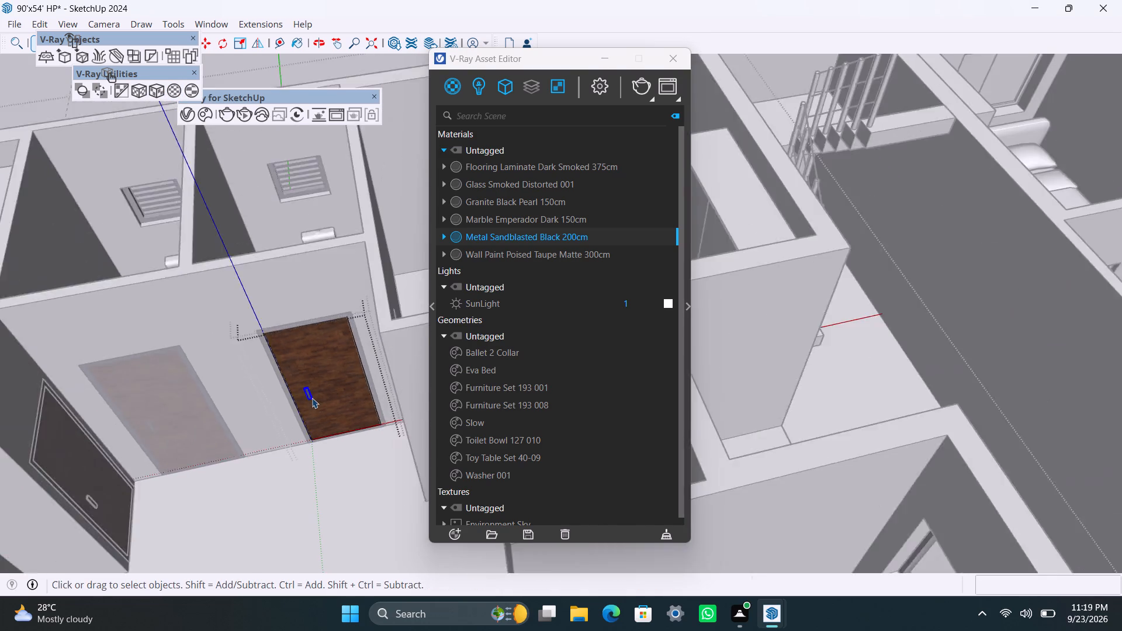
scroll(312, 398, "down", 3)
triple_click(283, 466)
scroll(279, 462, "down", 3)
middle_click_drag(243, 464, 309, 473)
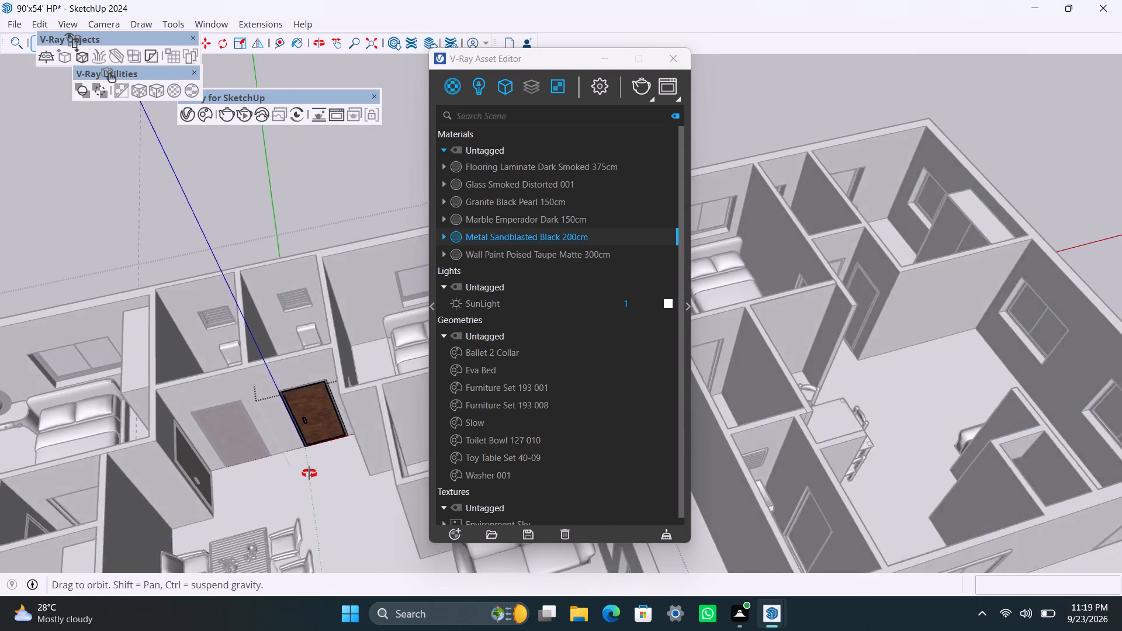
middle_click_drag(309, 473, 740, 443)
scroll(744, 445, "down", 4)
middle_click_drag(748, 475, 319, 356, "shift")
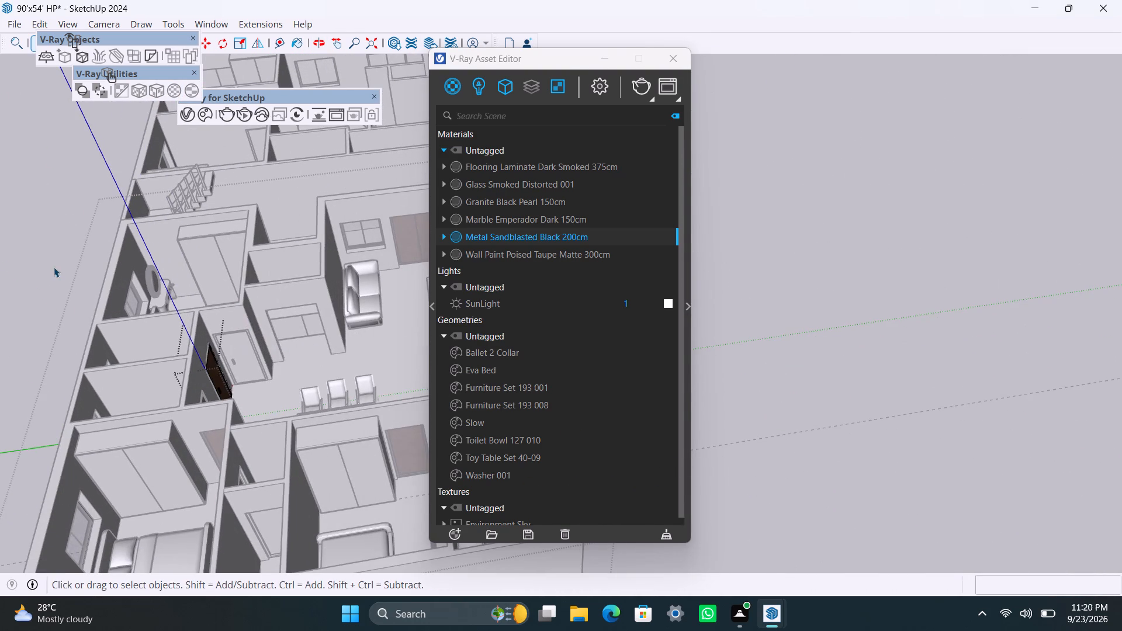
left_click(54, 267)
Apply Metal Sandblasted Black 200cm to the frame of the unpainted door adjoining the toilet-door wall, using the fitted cubic projection.
scroll(228, 403, "up", 7)
middle_click_drag(244, 363, 295, 389, "shift")
scroll(295, 391, "up", 2)
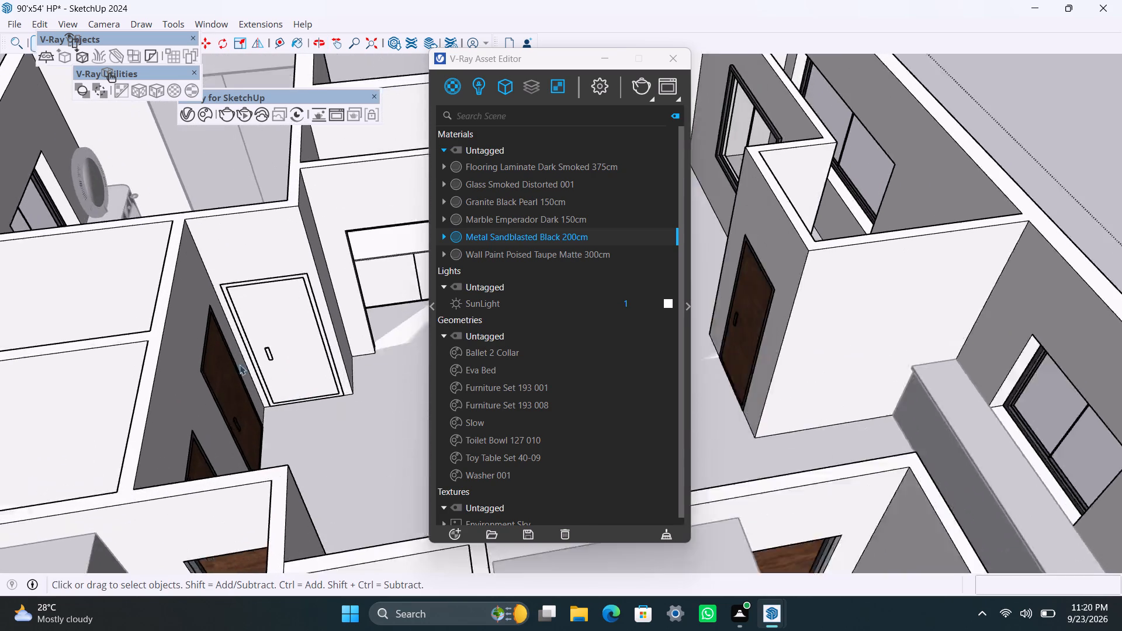
scroll(240, 365, "up", 6)
triple_click(238, 318)
left_click(238, 317)
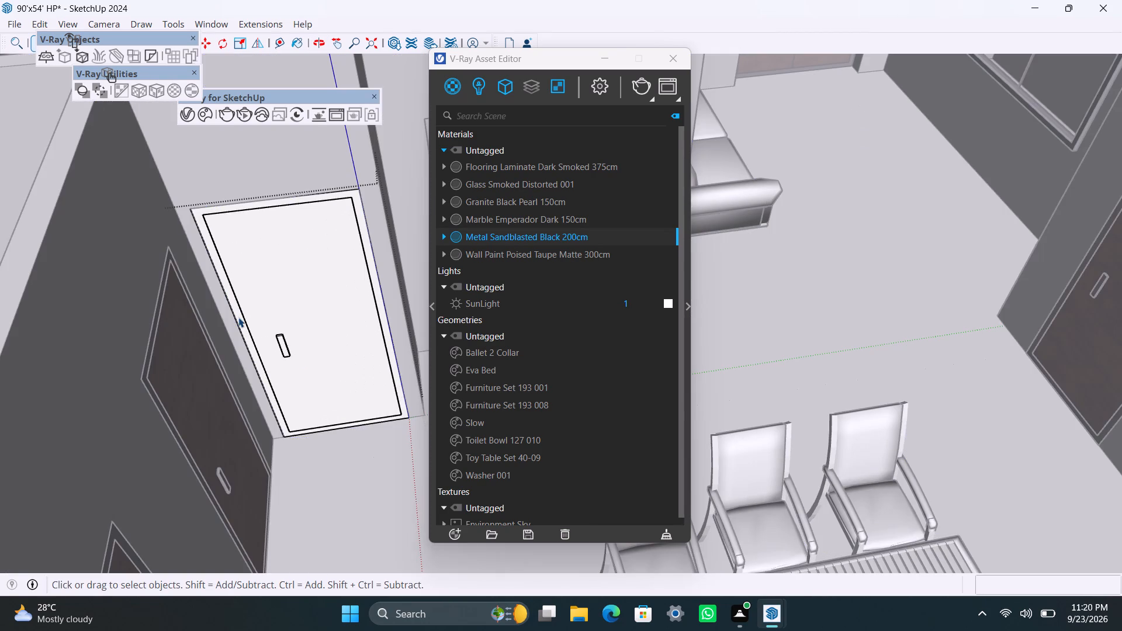
triple_click(238, 316)
right_click(521, 238)
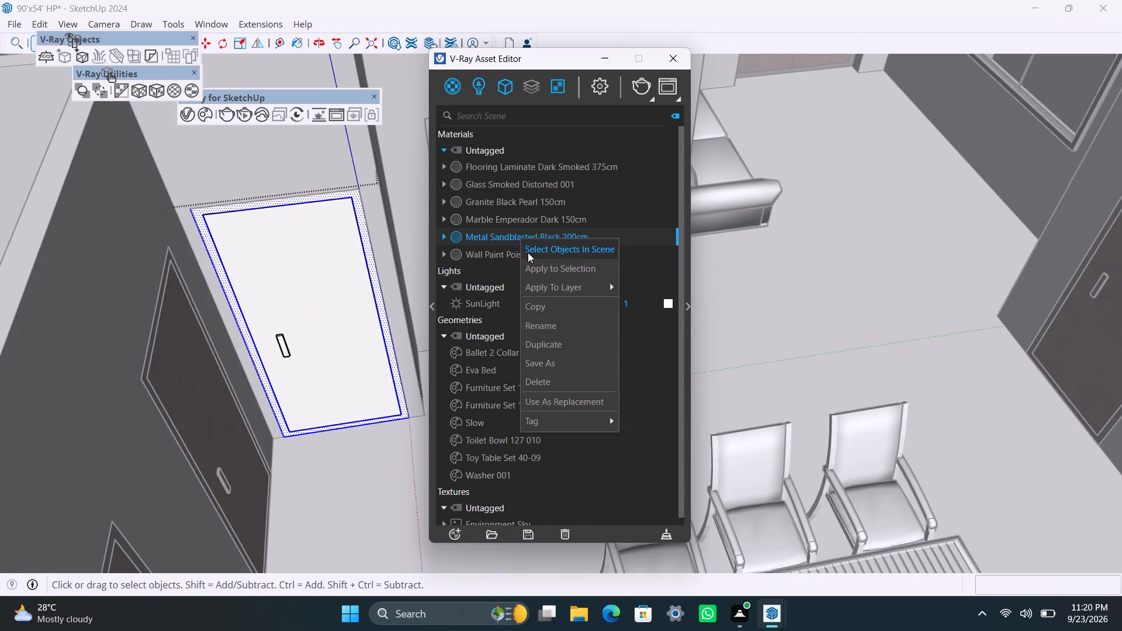
left_click(534, 261)
left_click(162, 93)
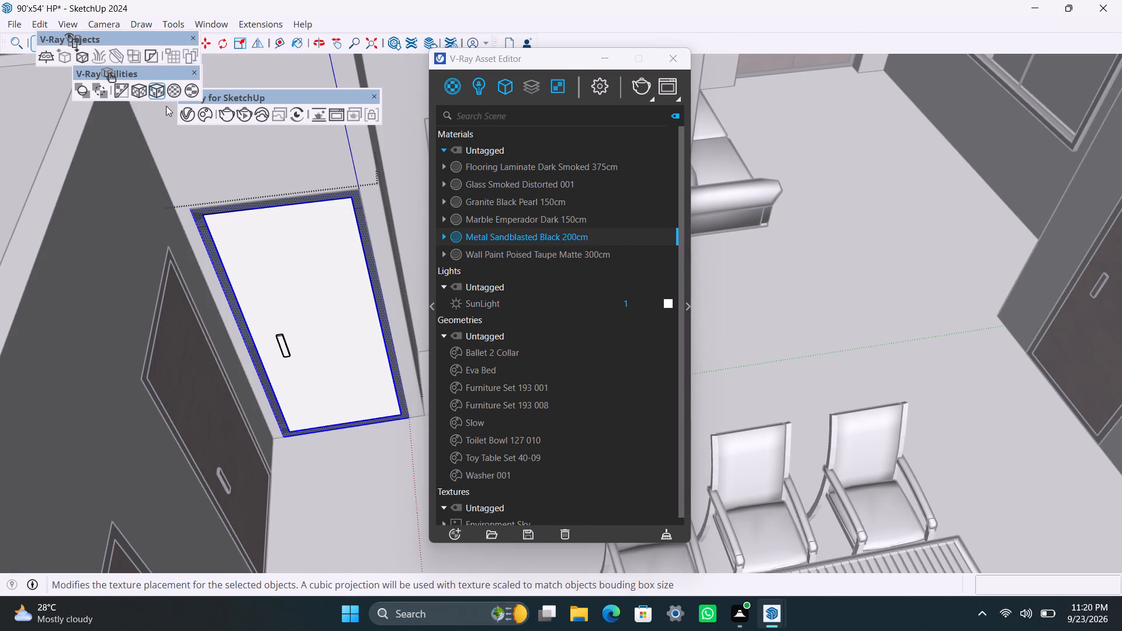
Apply Flooring Laminate Dark Smoked 375cm to this door's leaf and fit the texture with the cubic projection.
left_click(237, 229)
triple_click(299, 327)
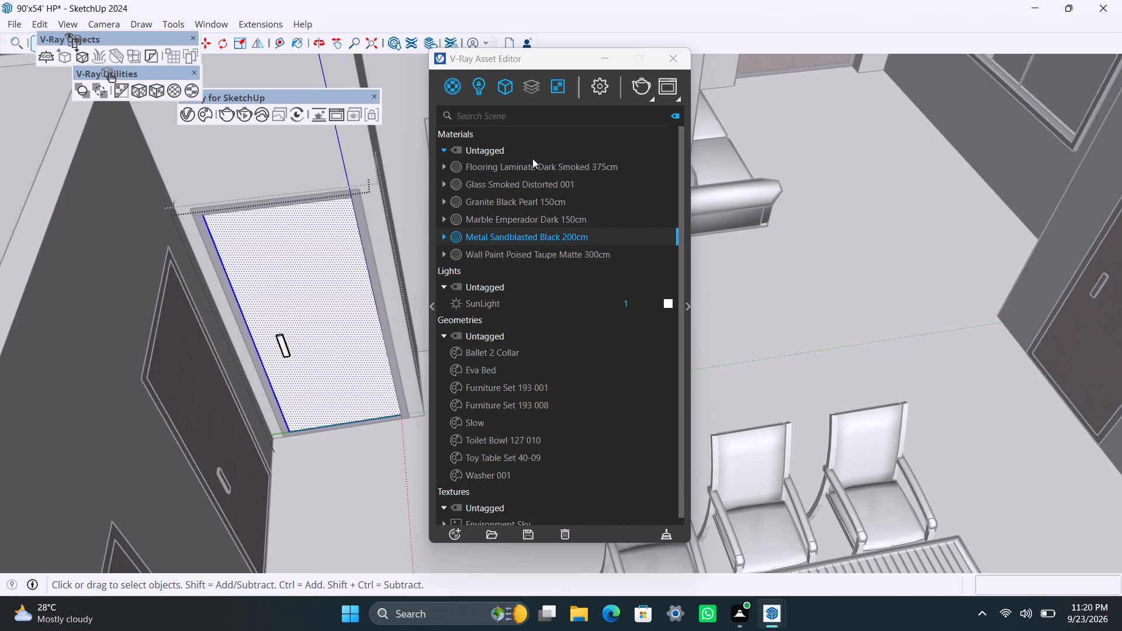
left_click(531, 166)
right_click(531, 166)
left_click(548, 189)
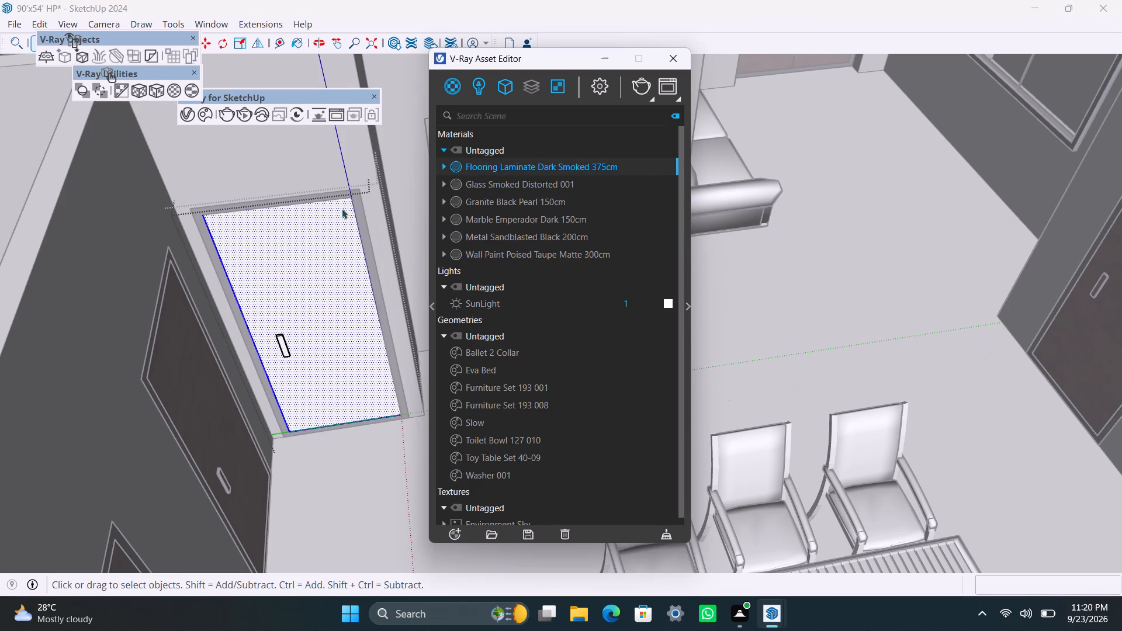
left_click(153, 86)
Apply Metal Sandblasted Black 200cm to this door's handle with the fitted cubic projection and leave the door group.
left_click(283, 349)
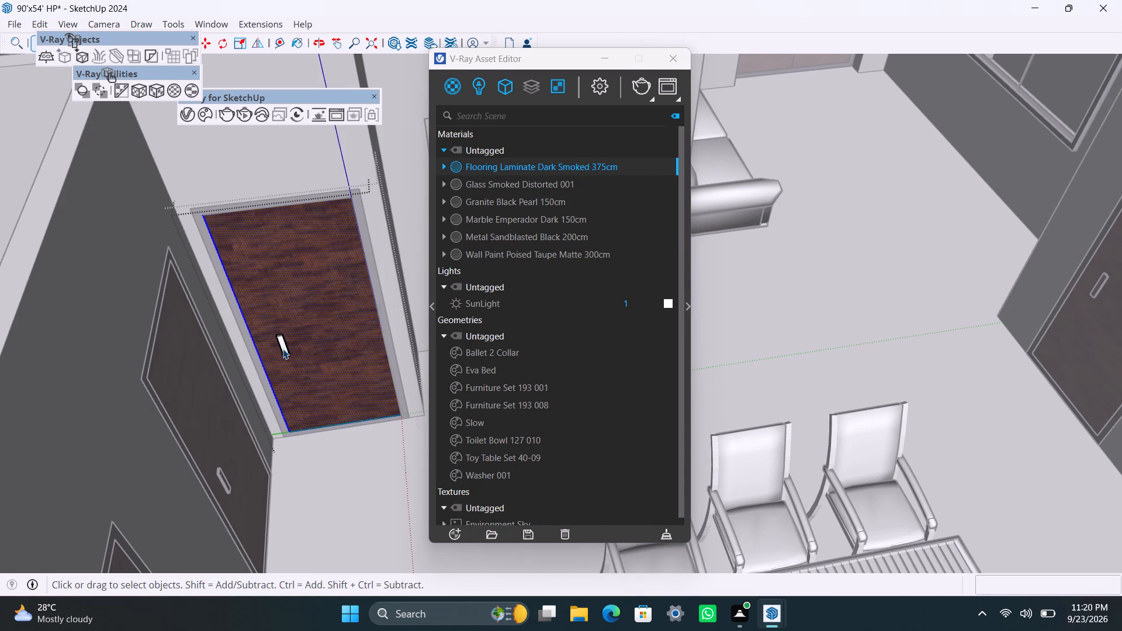
left_click(283, 349)
double_click(283, 349)
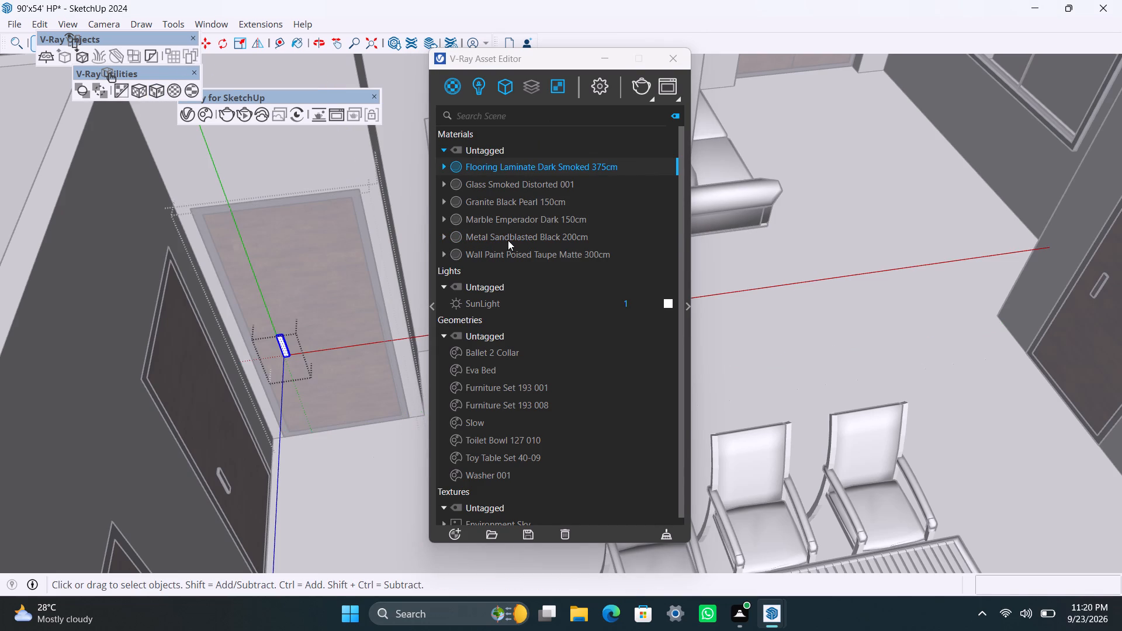
left_click(508, 240)
right_click(510, 238)
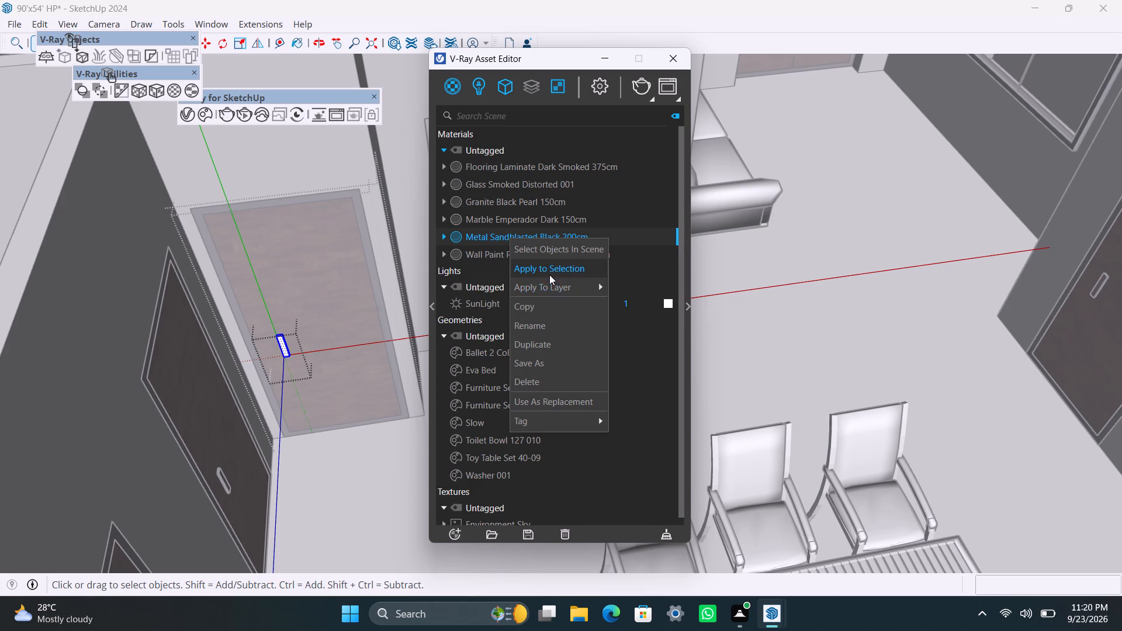
left_click(549, 275)
left_click(156, 84)
left_click(325, 476)
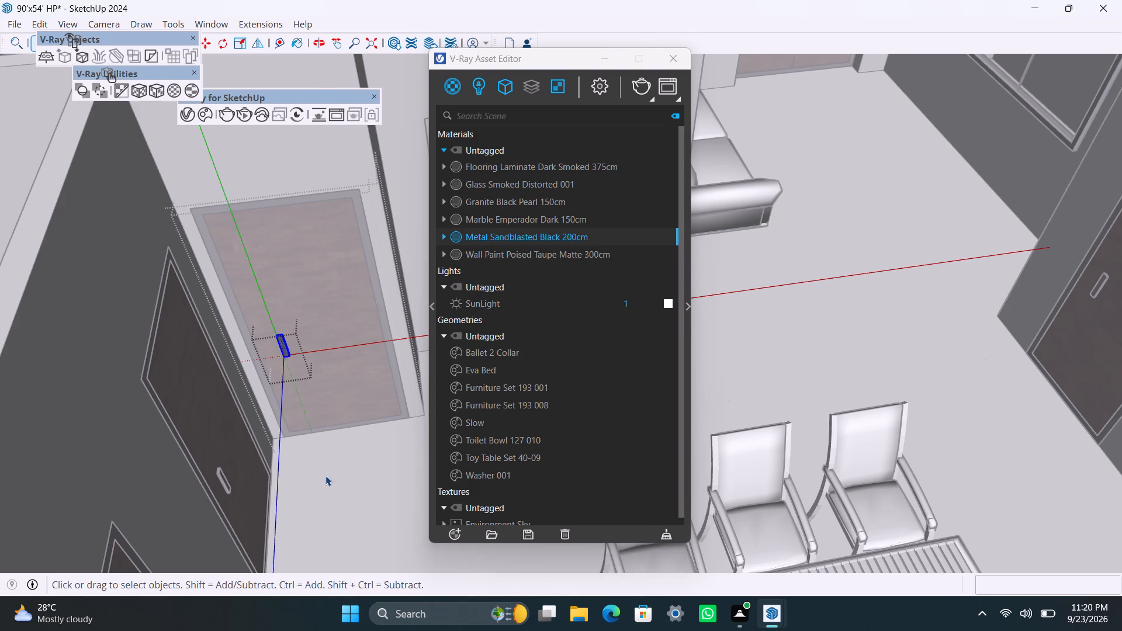
scroll(328, 397, "down", 20)
triple_click(114, 228)
double_click(115, 227)
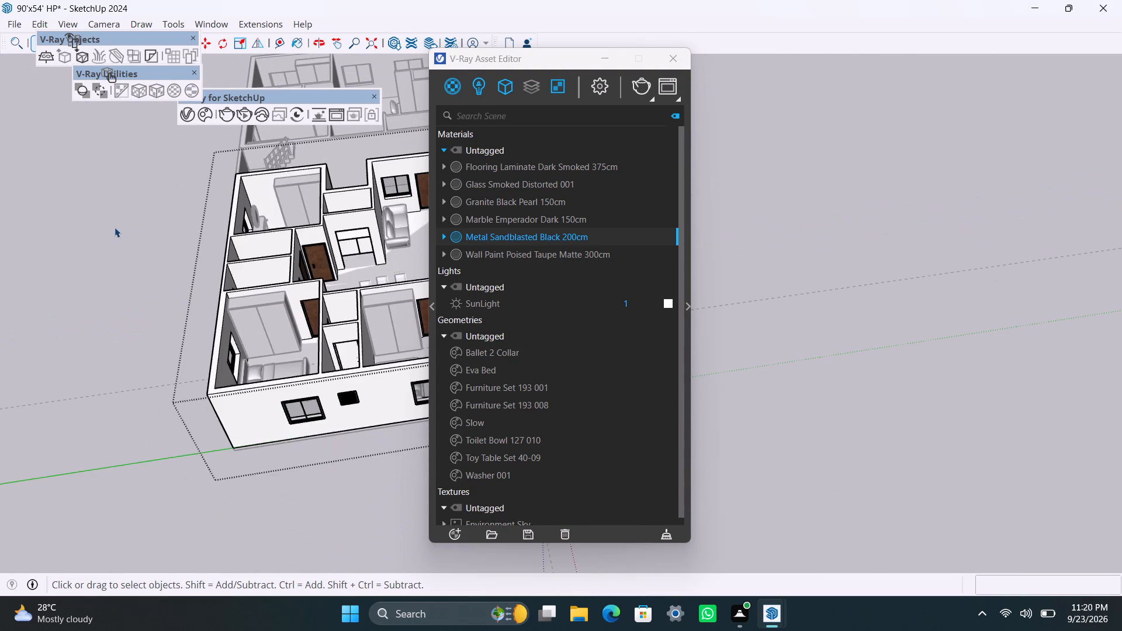
Apply Metal Sandblasted Black 200cm to the frame of the unpainted door inside the corner bedroom, using the fitted cubic projection.
scroll(349, 242, "up", 3)
middle_click_drag(274, 231, 266, 549)
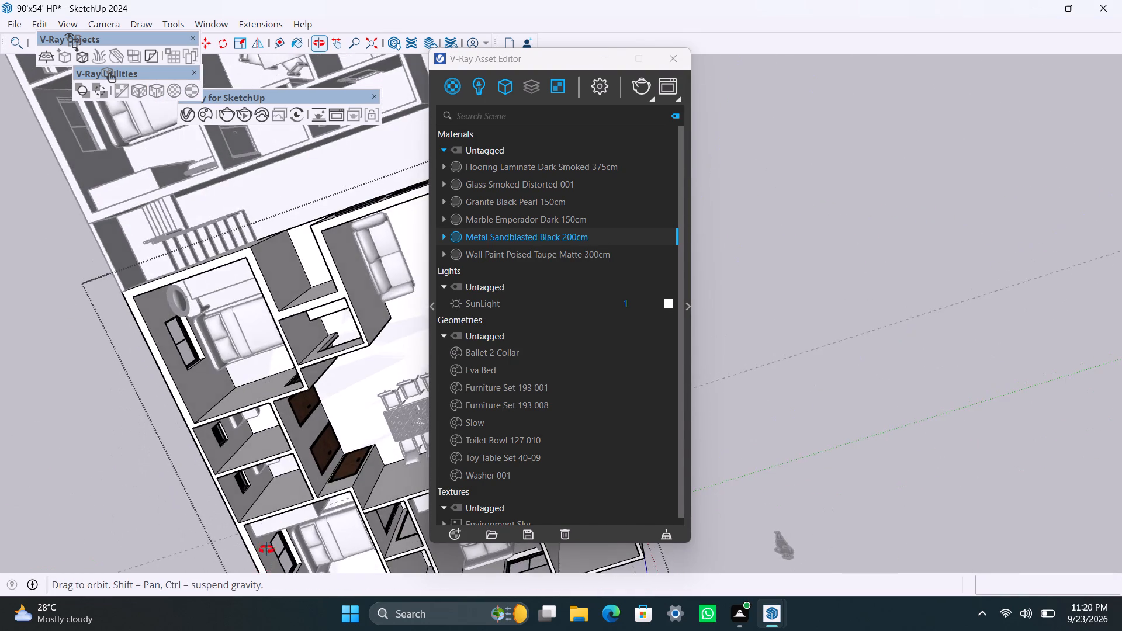
middle_click_drag(266, 549, 236, 202)
scroll(334, 368, "up", 6)
middle_click_drag(342, 409, 391, 440)
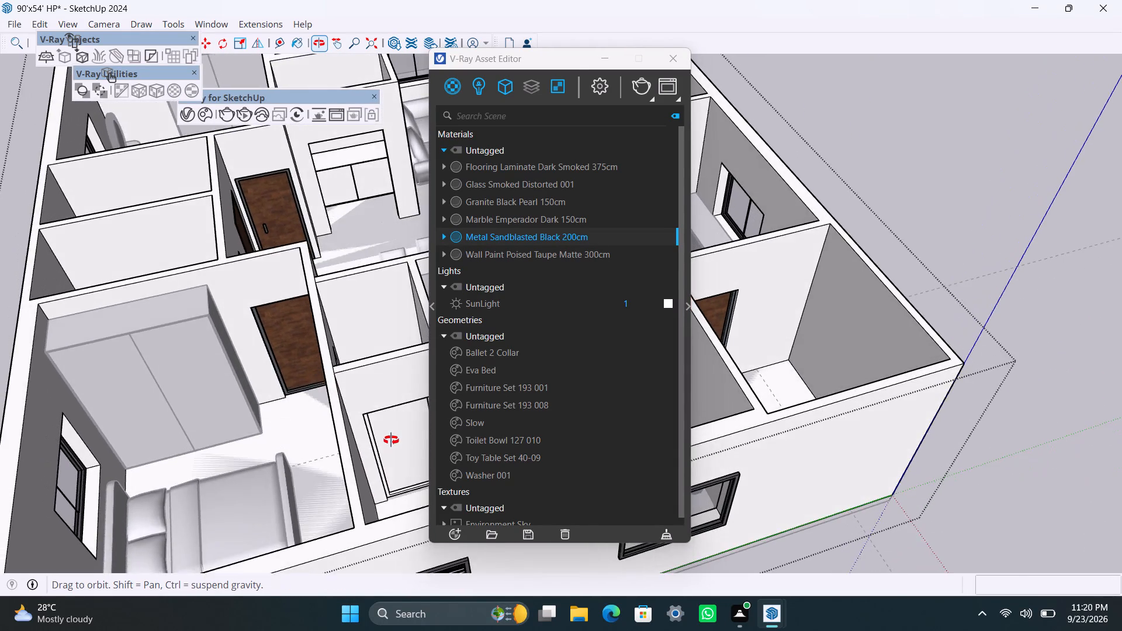
middle_click_drag(391, 440, 820, 444)
scroll(803, 436, "up", 2)
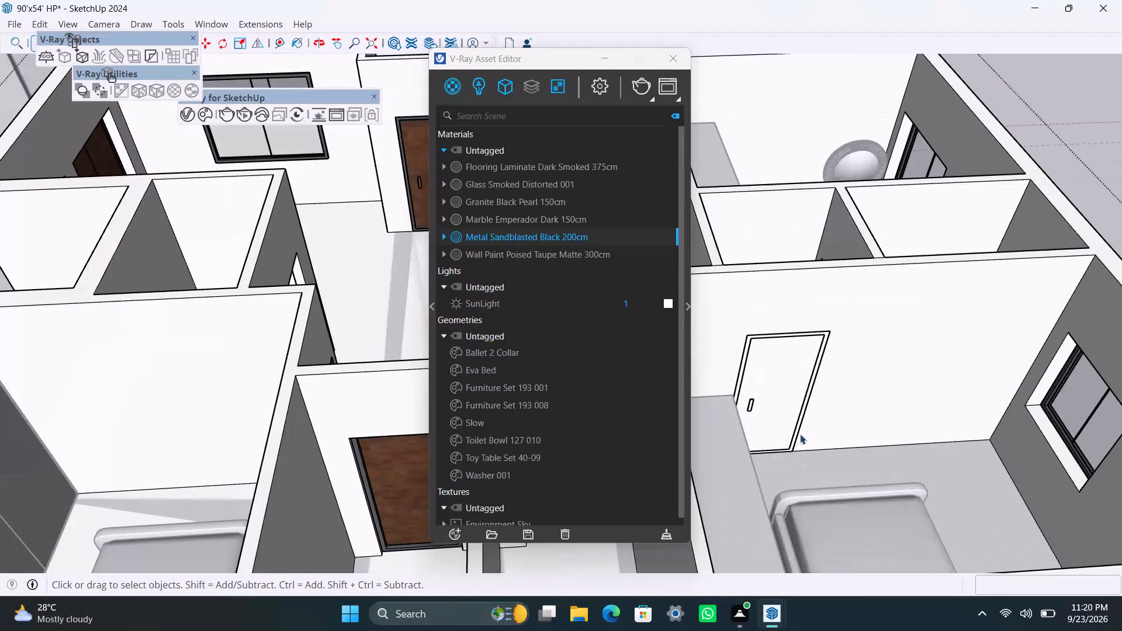
middle_click_drag(726, 439, 257, 326, "shift")
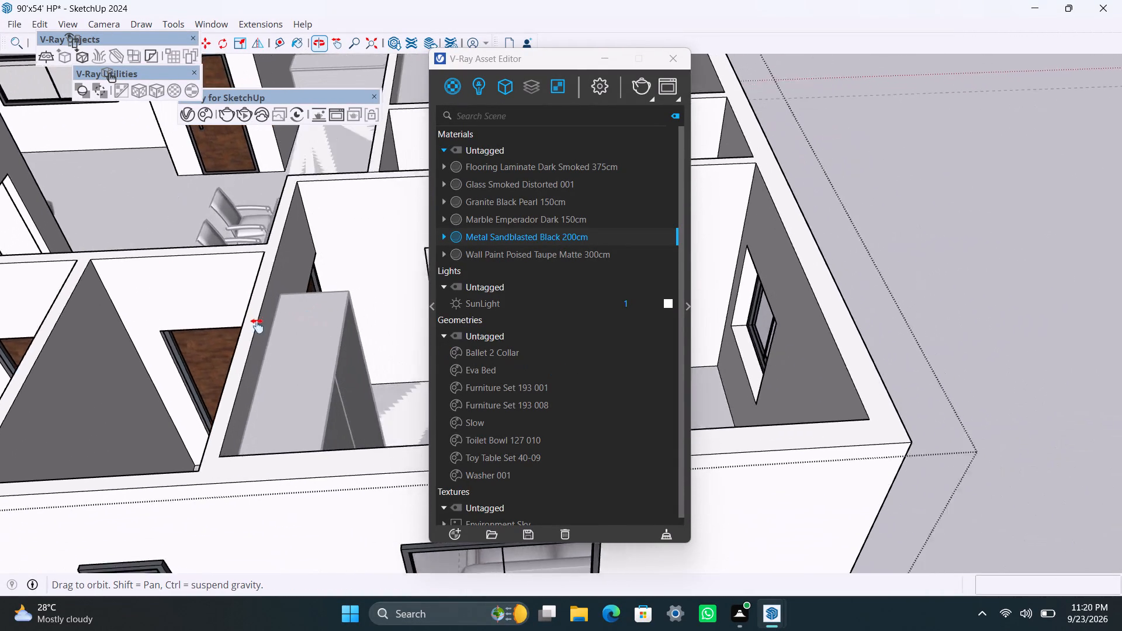
middle_click_drag(257, 326, 161, 325, "shift")
scroll(275, 335, "up", 8)
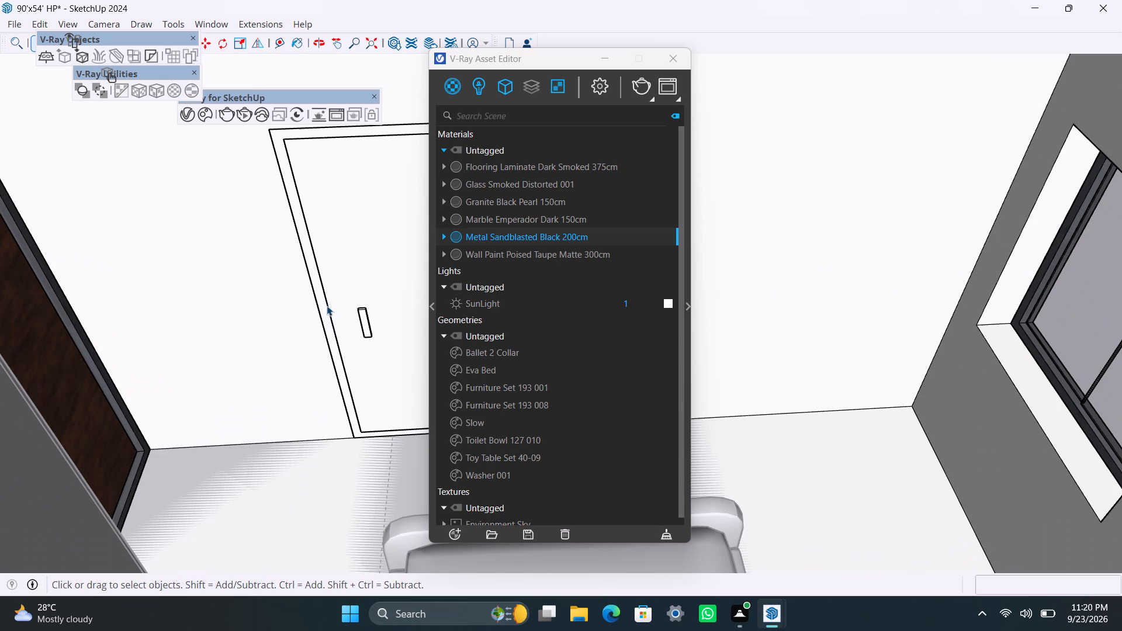
scroll(321, 300, "down", 5)
middle_click_drag(348, 303, 285, 304, "shift")
scroll(270, 346, "up", 2)
triple_click(270, 338)
double_click(271, 338)
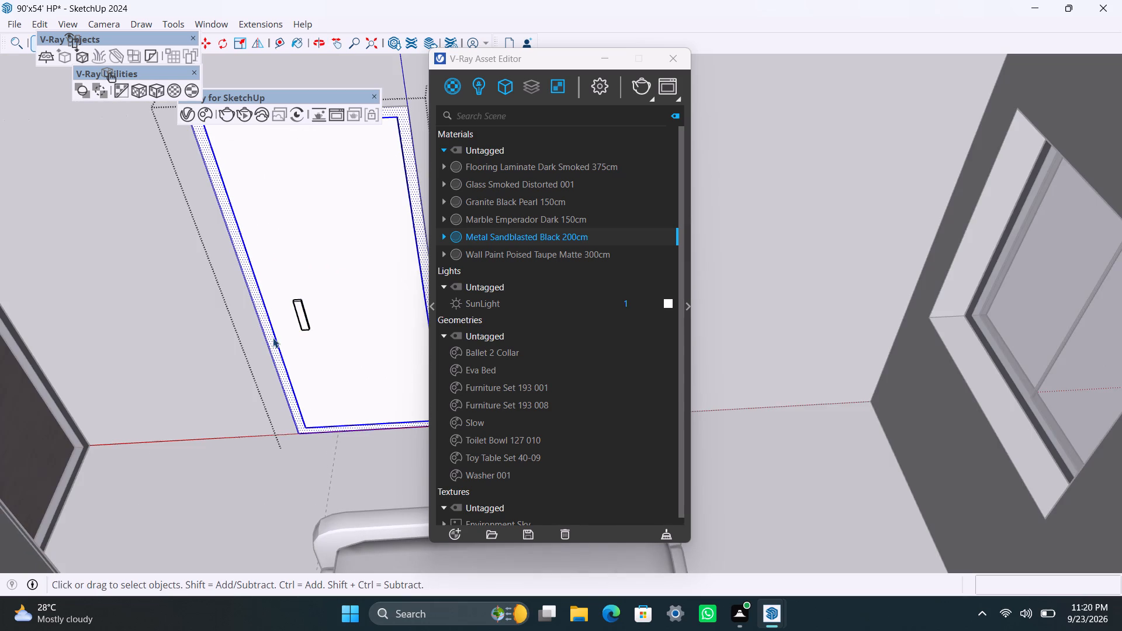
right_click(529, 238)
left_click(553, 260)
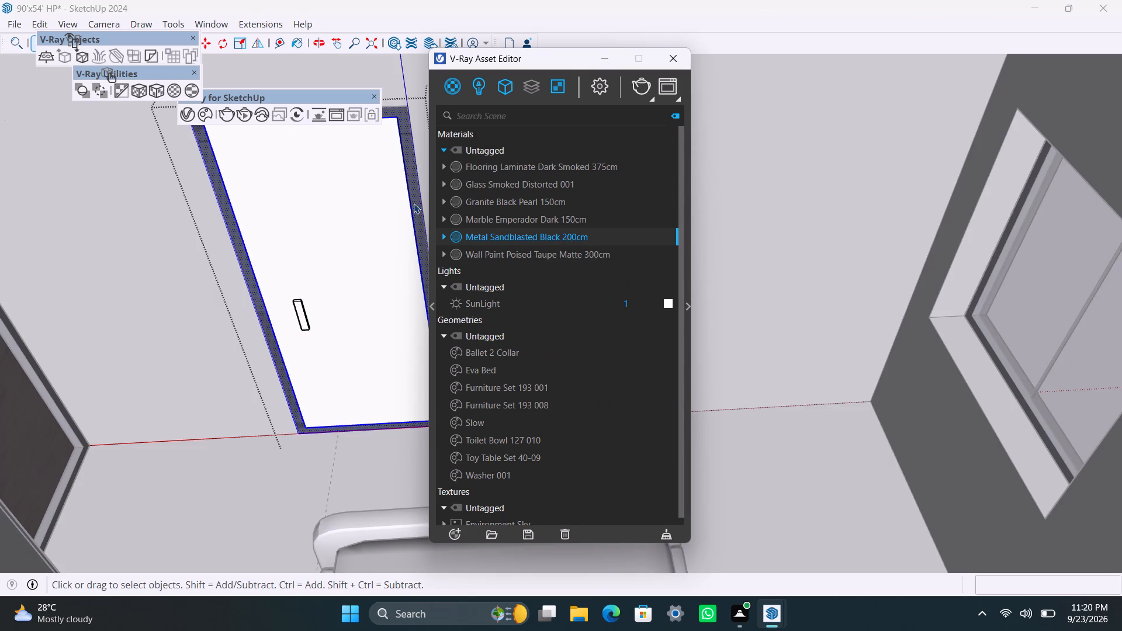
left_click(160, 89)
Apply Flooring Laminate Dark Smoked 375cm to the corner bedroom door's leaf and fit the texture with the cubic projection.
triple_click(282, 190)
double_click(282, 190)
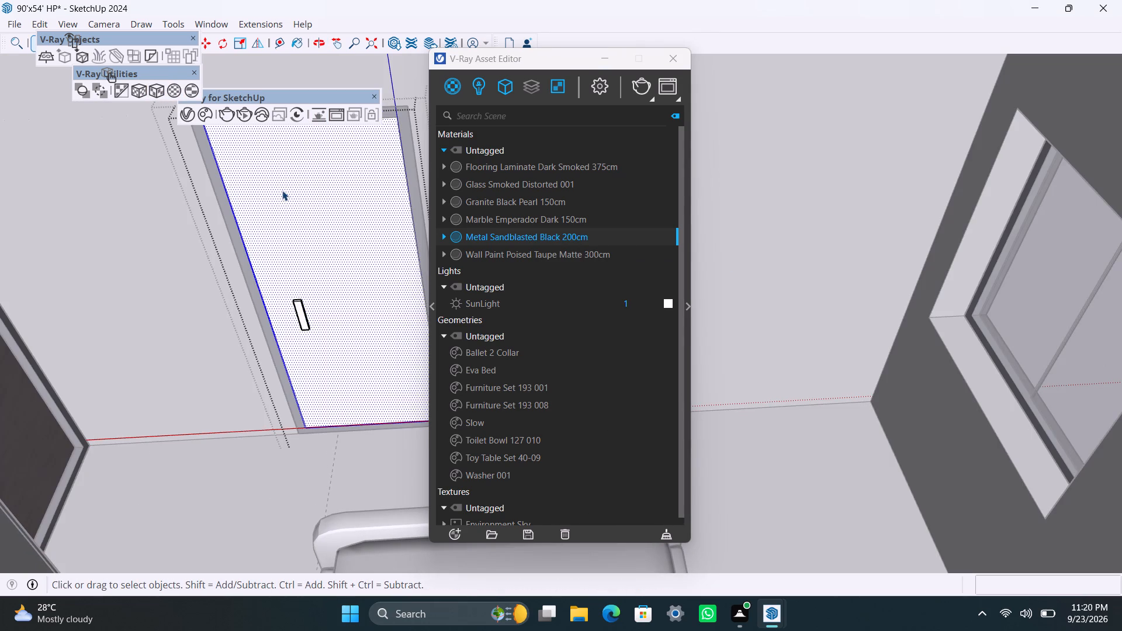
left_click(507, 174)
right_click(507, 174)
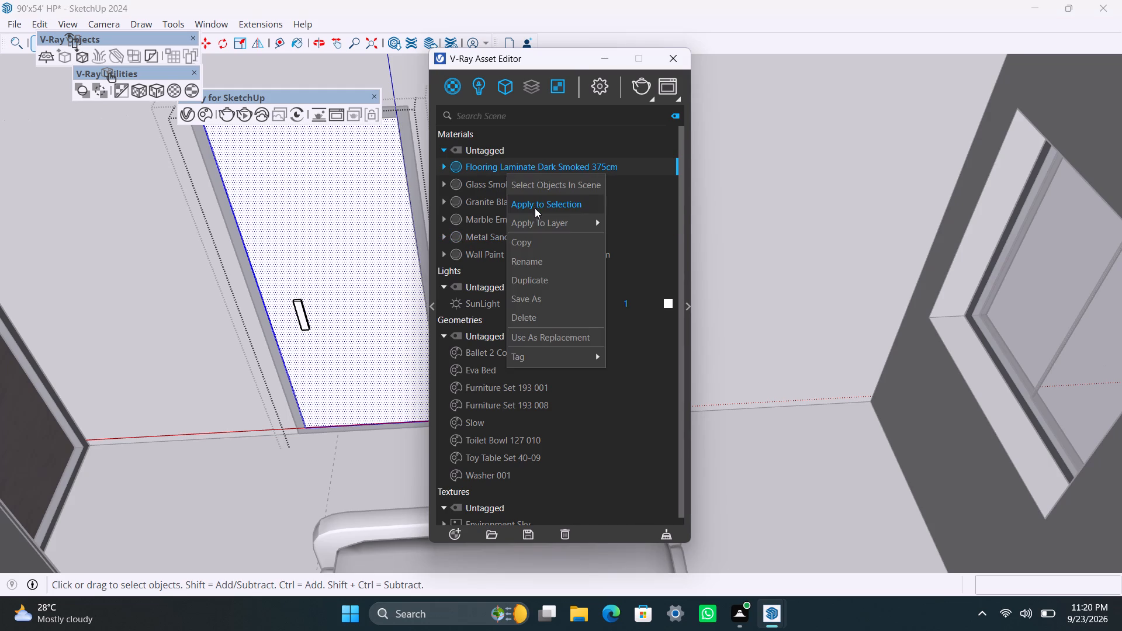
left_click(535, 208)
left_click(162, 89)
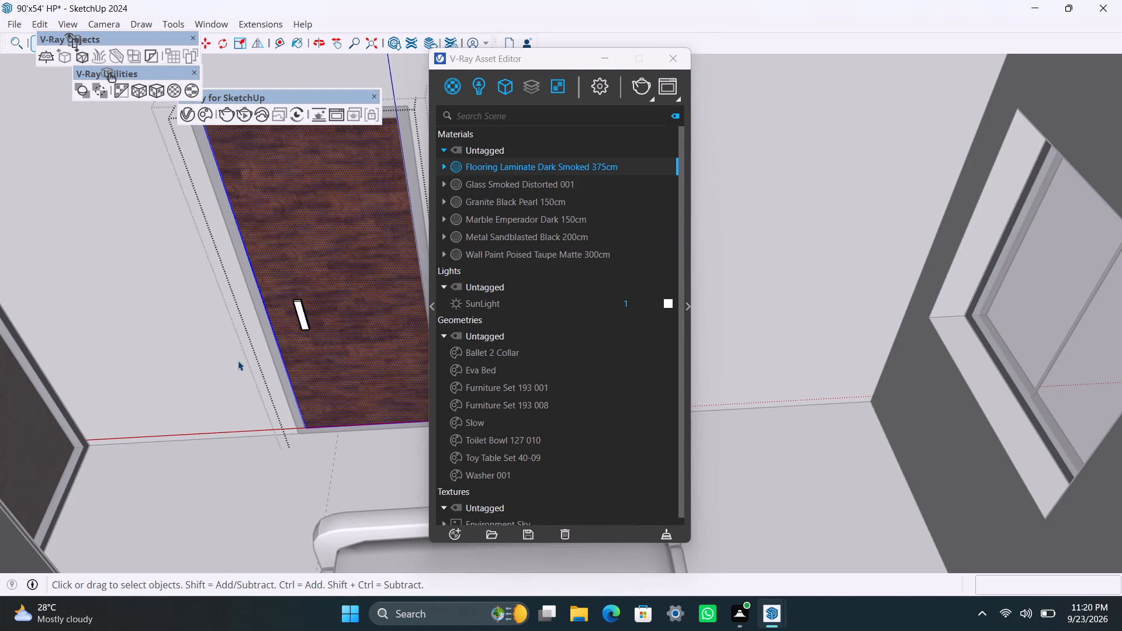
Apply Metal Sandblasted Black 200cm to the corner bedroom door's handle and leave the door group.
left_click(302, 301)
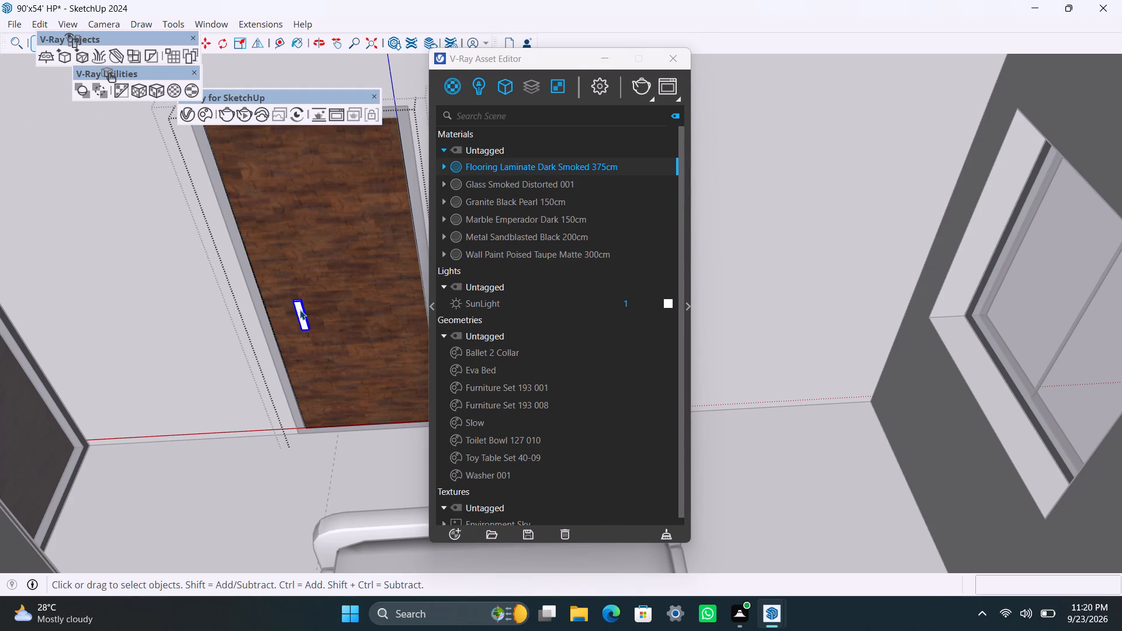
left_click(504, 237)
right_click(502, 233)
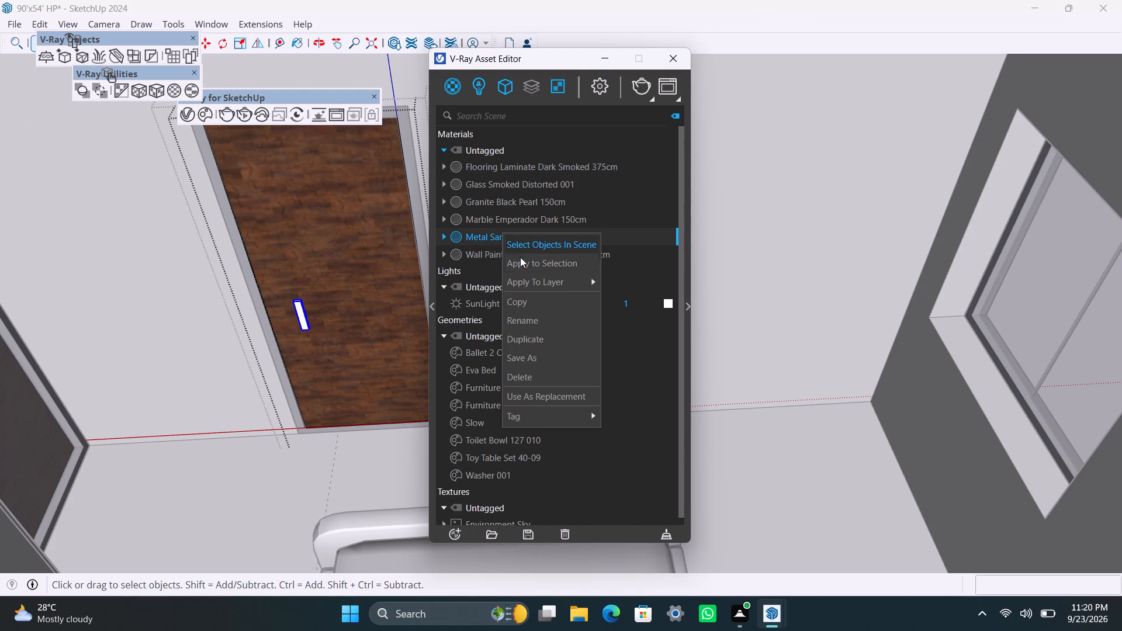
left_click(528, 270)
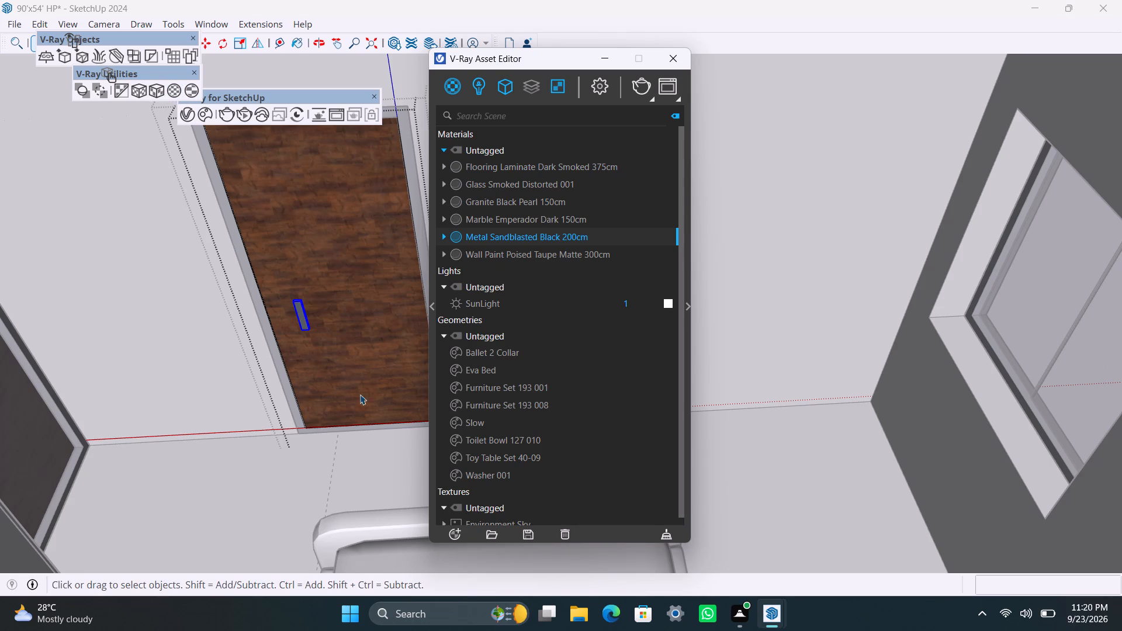
scroll(372, 419, "down", 20)
triple_click(894, 325)
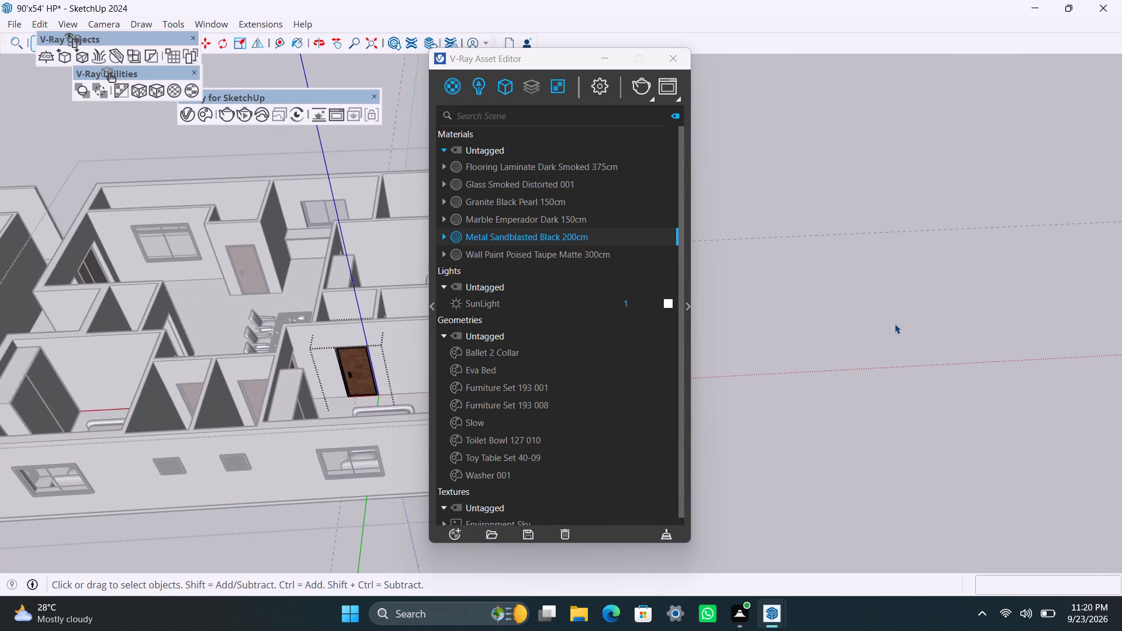
double_click(895, 324)
left_click_drag(896, 322, 891, 322)
Apply Metal Sandblasted Black 200cm to the frame of the unpainted toilet door between the two bedrooms, using the fitted cubic projection.
scroll(233, 464, "down", 6)
middle_click_drag(296, 384, 314, 557)
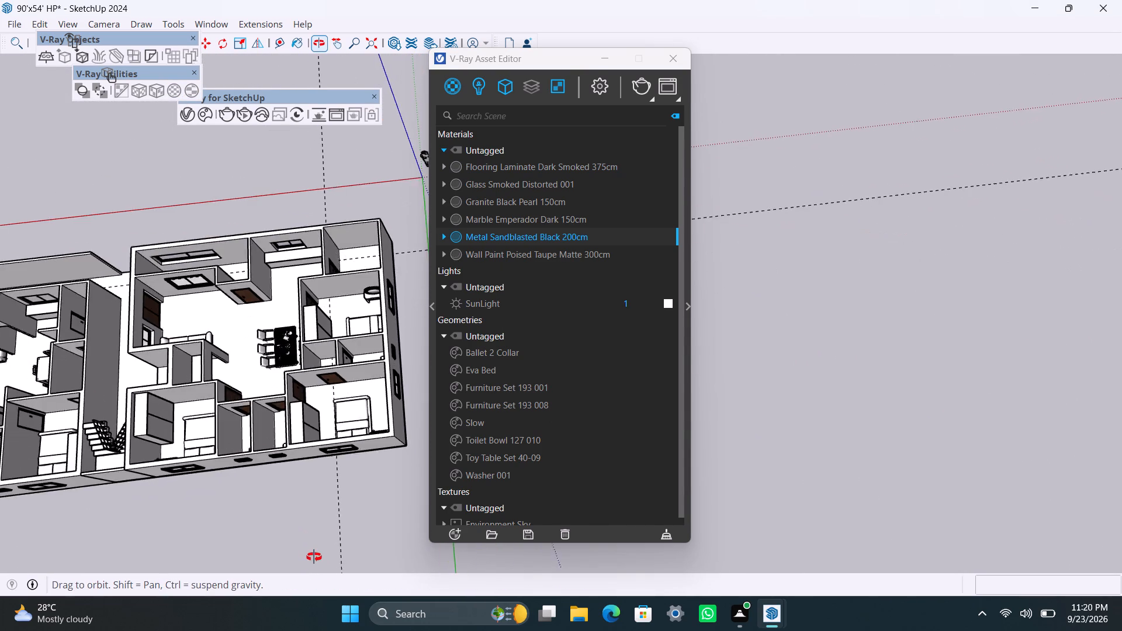
middle_click_drag(314, 557, 333, 607)
scroll(307, 398, "up", 7)
middle_click_drag(327, 401, 346, 488)
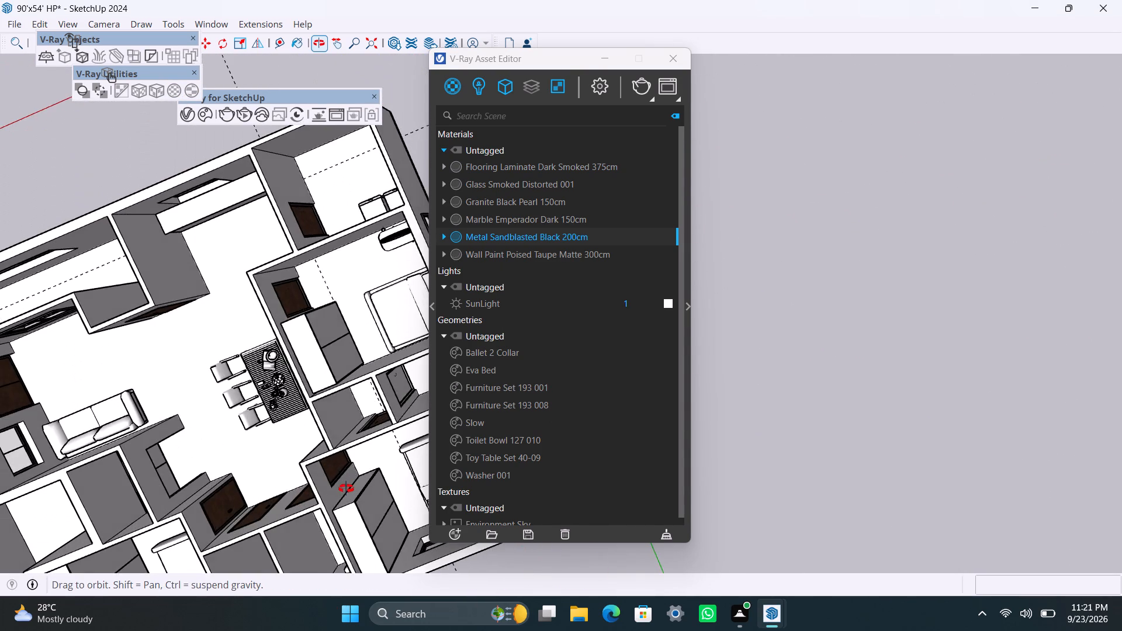
middle_click_drag(346, 488, 665, 299)
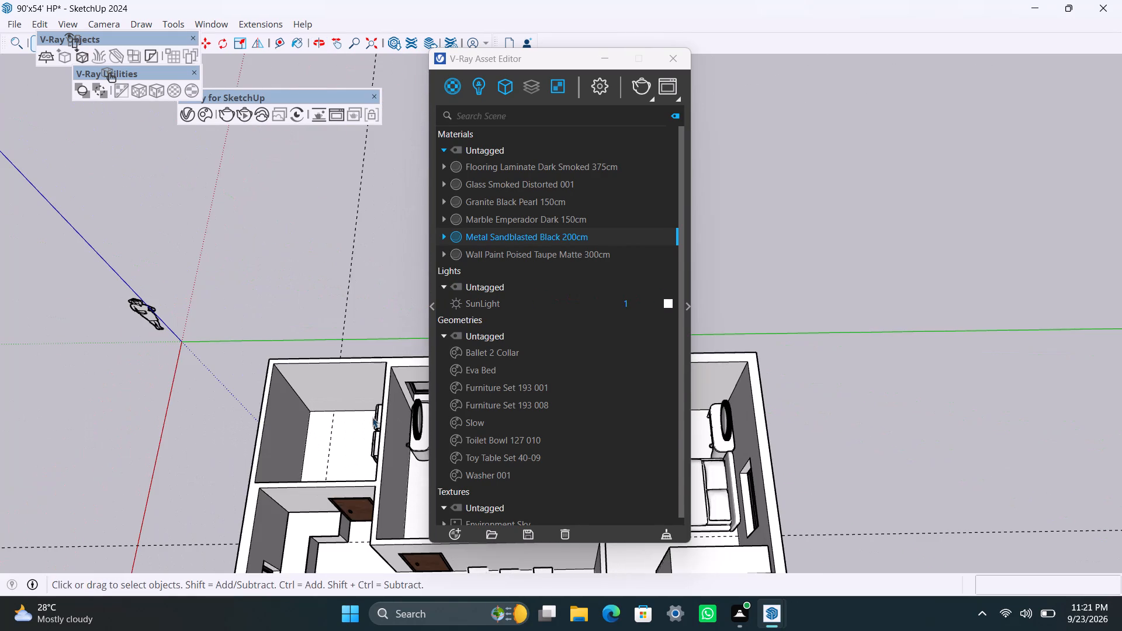
scroll(371, 415, "down", 4)
middle_click_drag(288, 414, 64, 231, "shift")
scroll(295, 336, "up", 4)
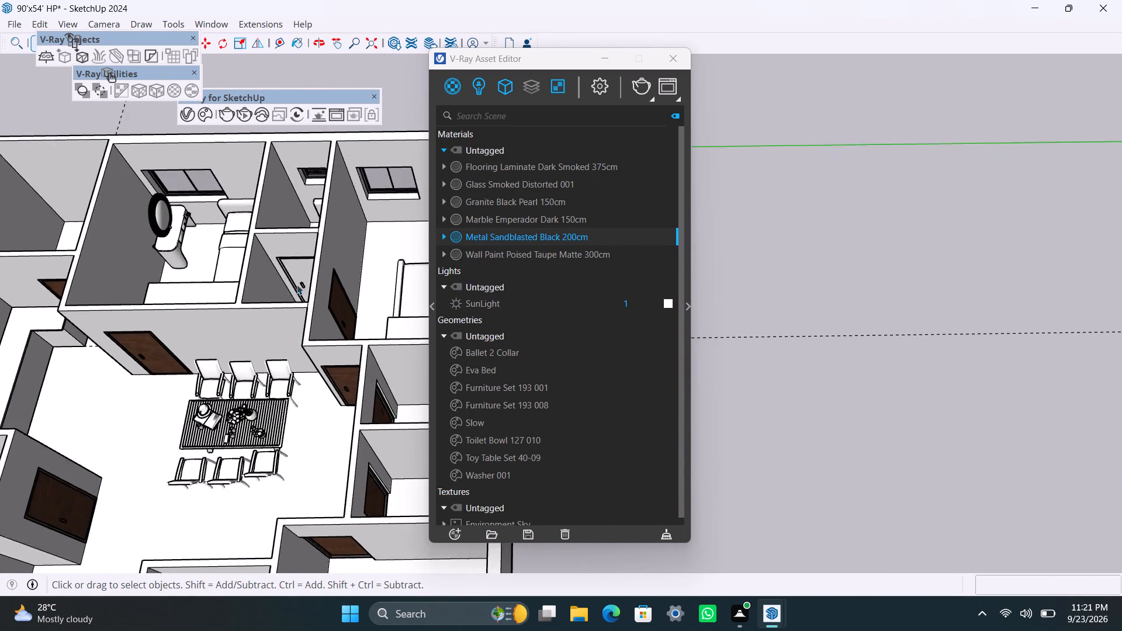
scroll(297, 285, "up", 4)
middle_click_drag(262, 296, 375, 305)
scroll(285, 397, "up", 4)
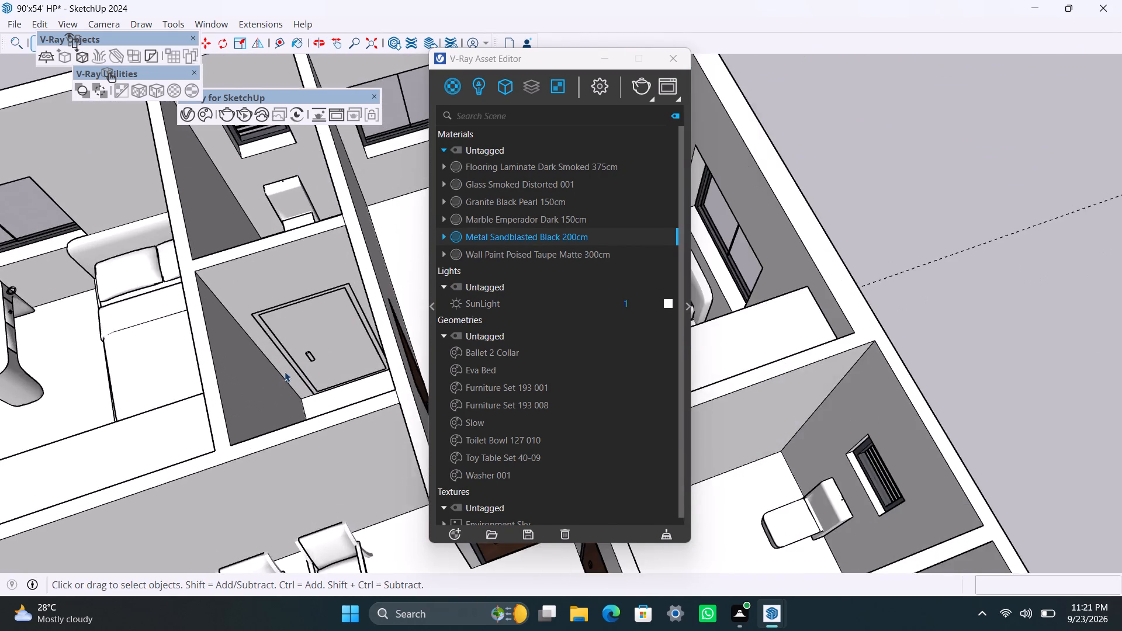
scroll(285, 372, "up", 4)
middle_click_drag(297, 360, 262, 306)
scroll(262, 306, "up", 5)
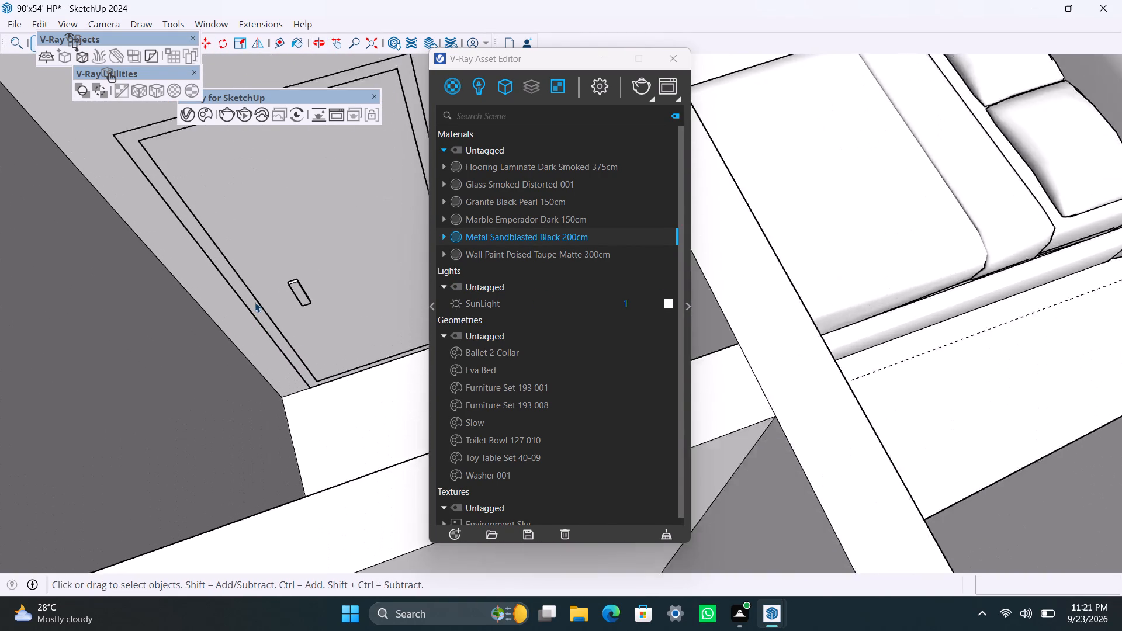
triple_click(255, 302)
triple_click(255, 301)
double_click(255, 301)
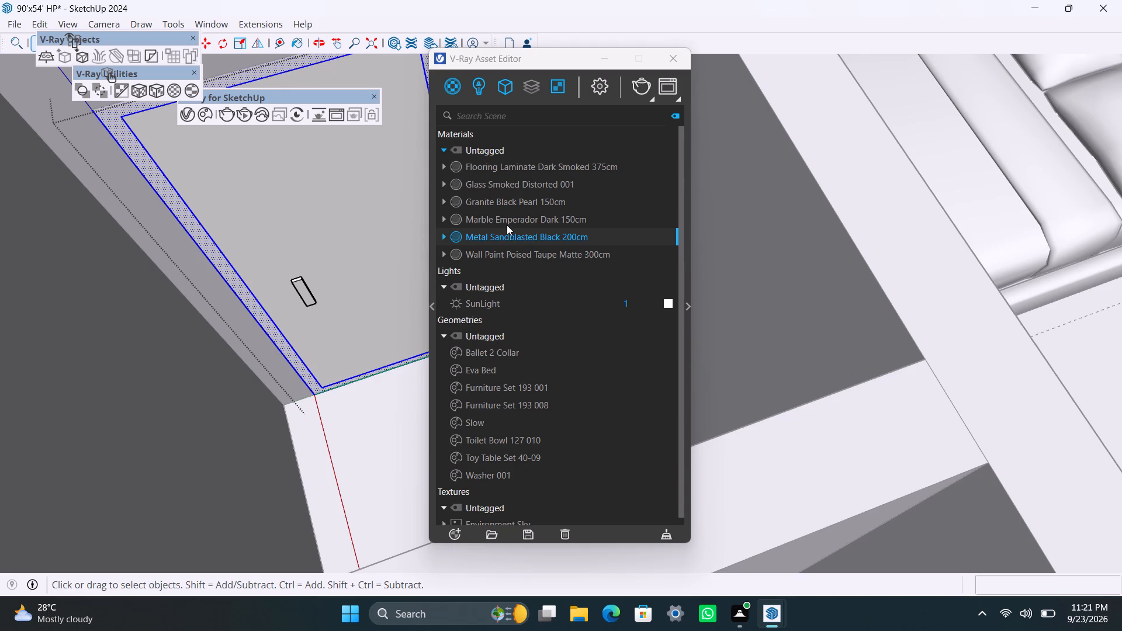
right_click(490, 241)
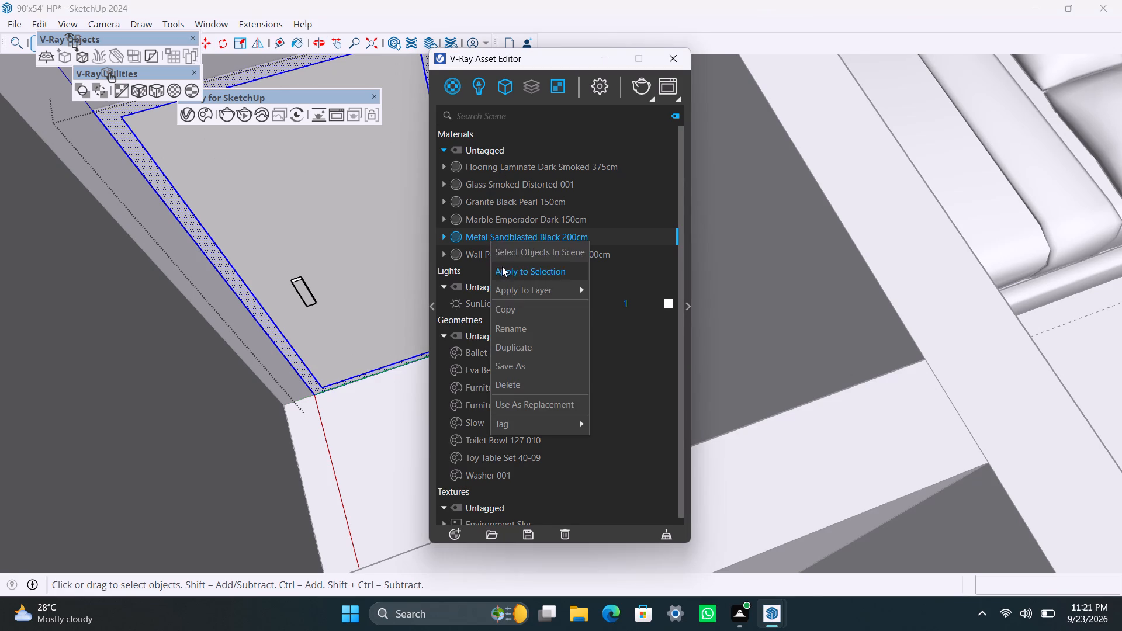
left_click(502, 268)
left_click(160, 98)
Apply Flooring Laminate Dark Smoked 375cm to the toilet door's leaf and fit the texture with the cubic projection.
triple_click(243, 196)
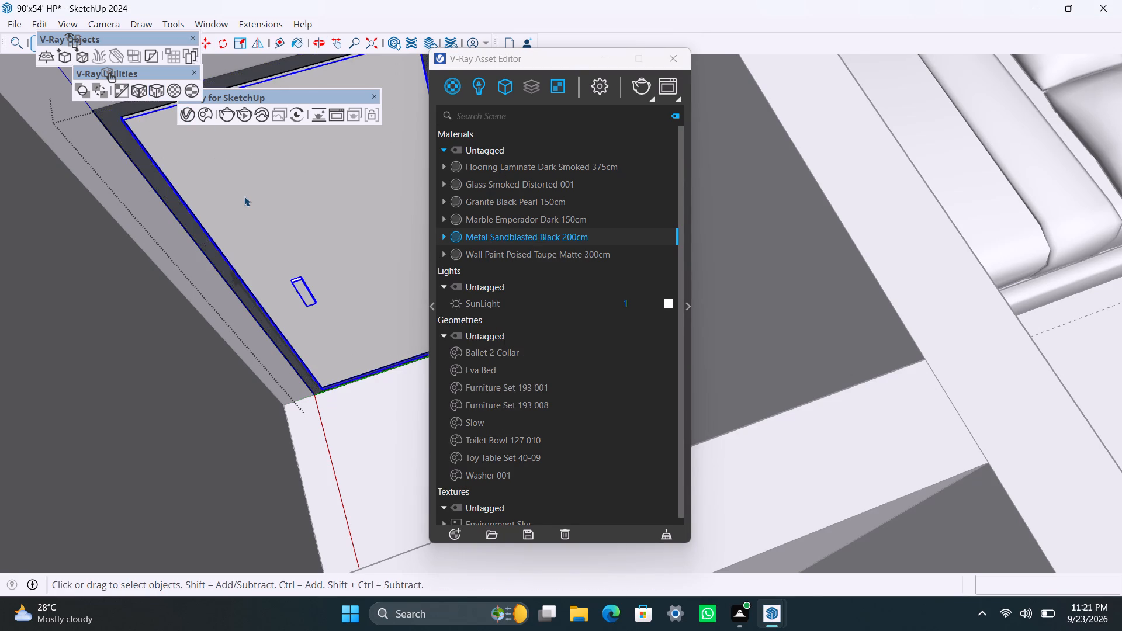
triple_click(244, 196)
left_click(534, 164)
right_click(534, 165)
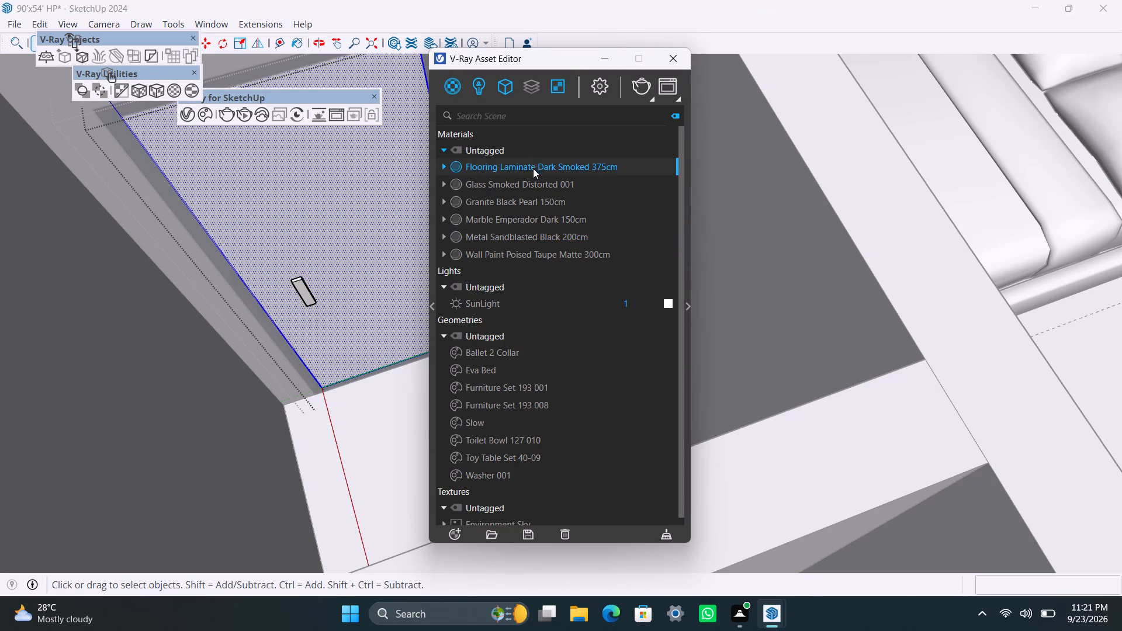
left_click(545, 189)
left_click(153, 87)
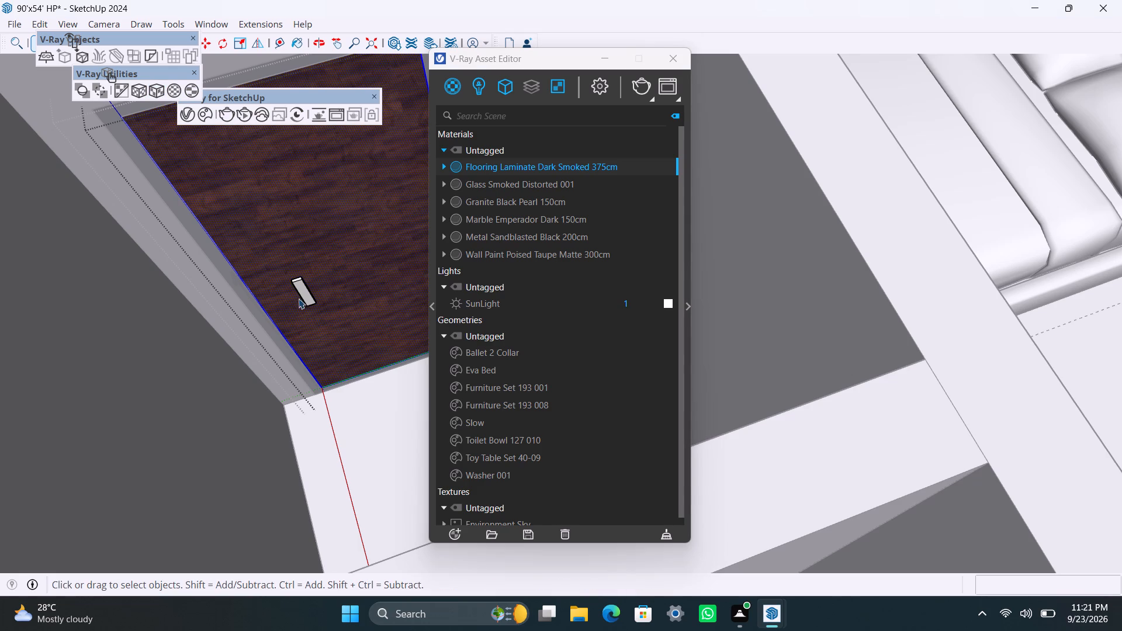
Apply Metal Sandblasted Black 200cm to the toilet door's handle, using the fitted cubic projection, and leave the door group.
double_click(306, 291)
left_click(306, 291)
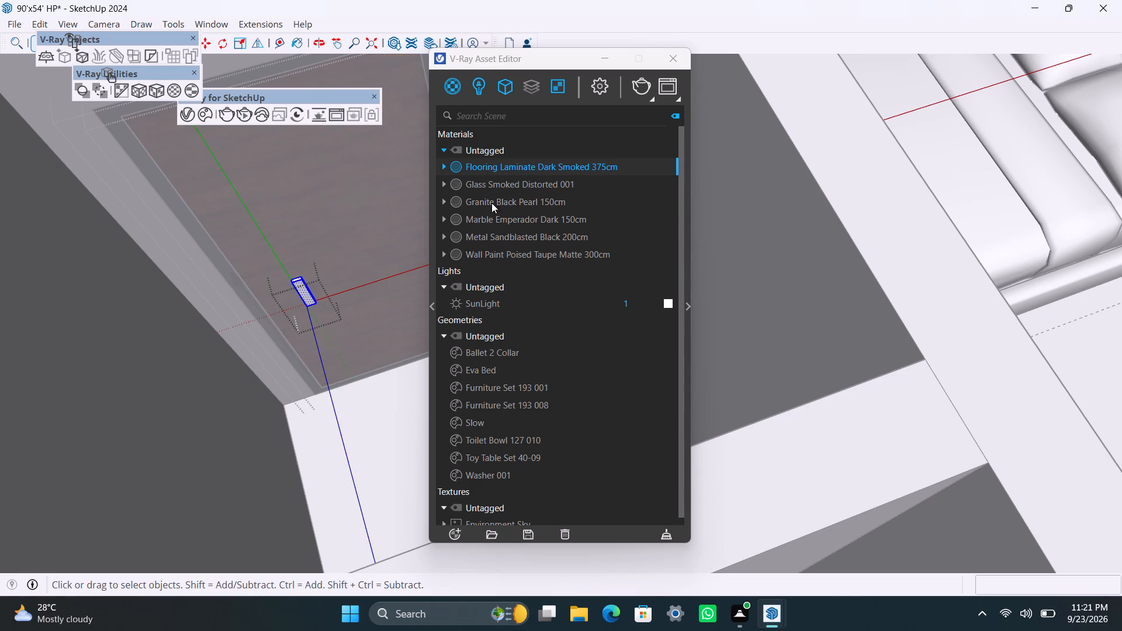
left_click(501, 236)
right_click(501, 234)
left_click(516, 262)
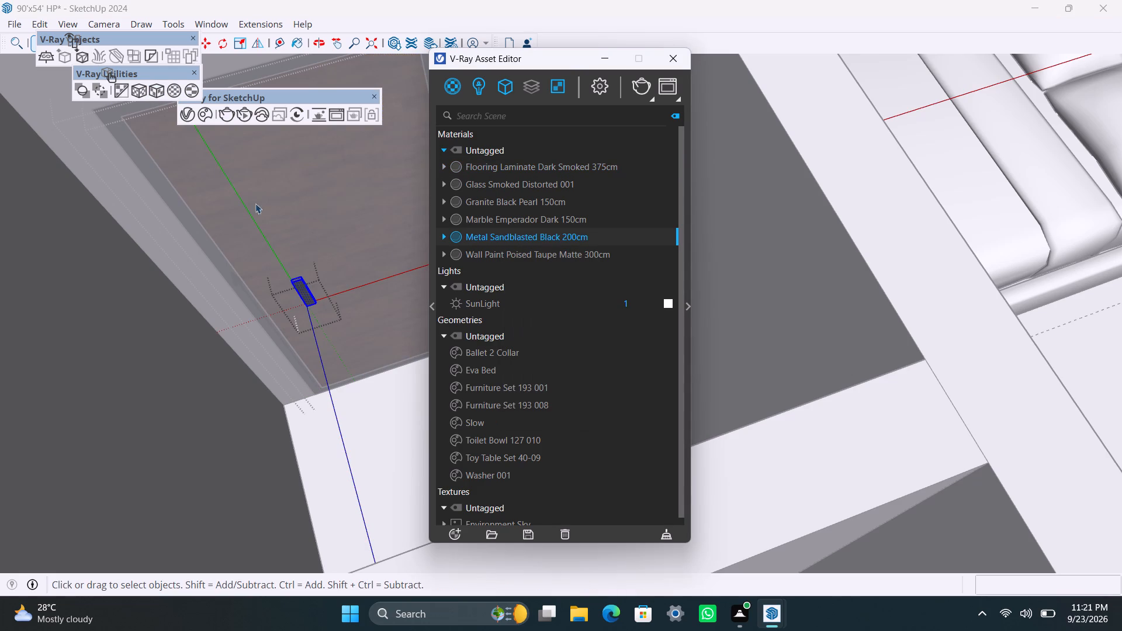
left_click(165, 88)
left_click(160, 89)
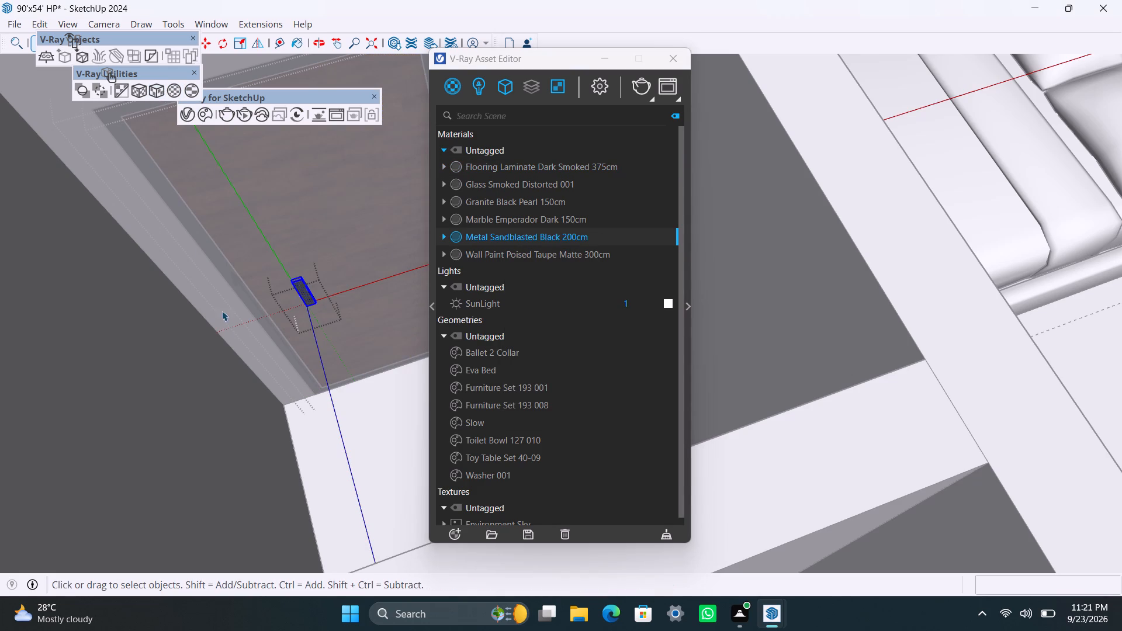
scroll(253, 382, "down", 20)
scroll(253, 382, "down", 6)
left_click(1075, 370)
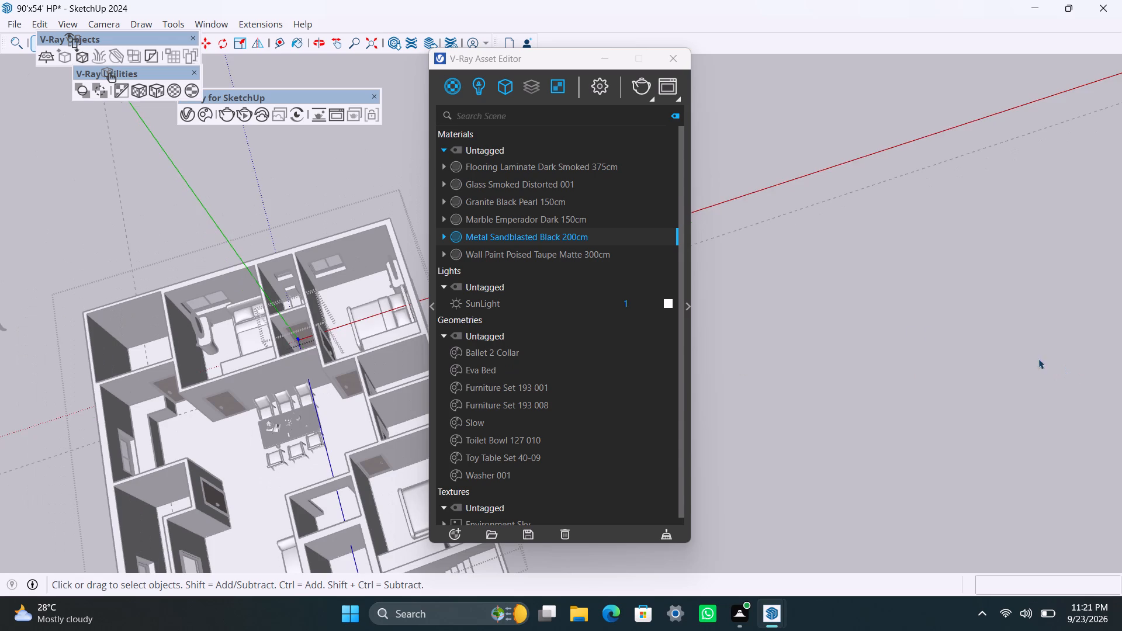
triple_click(924, 327)
triple_click(924, 327)
Examine the rooms of the apartment with the six-seat dining table, including the L-shaped kitchen counter, for surfaces still lacking materials.
scroll(331, 429, "down", 4)
middle_click_drag(255, 415, 286, 370, "shift")
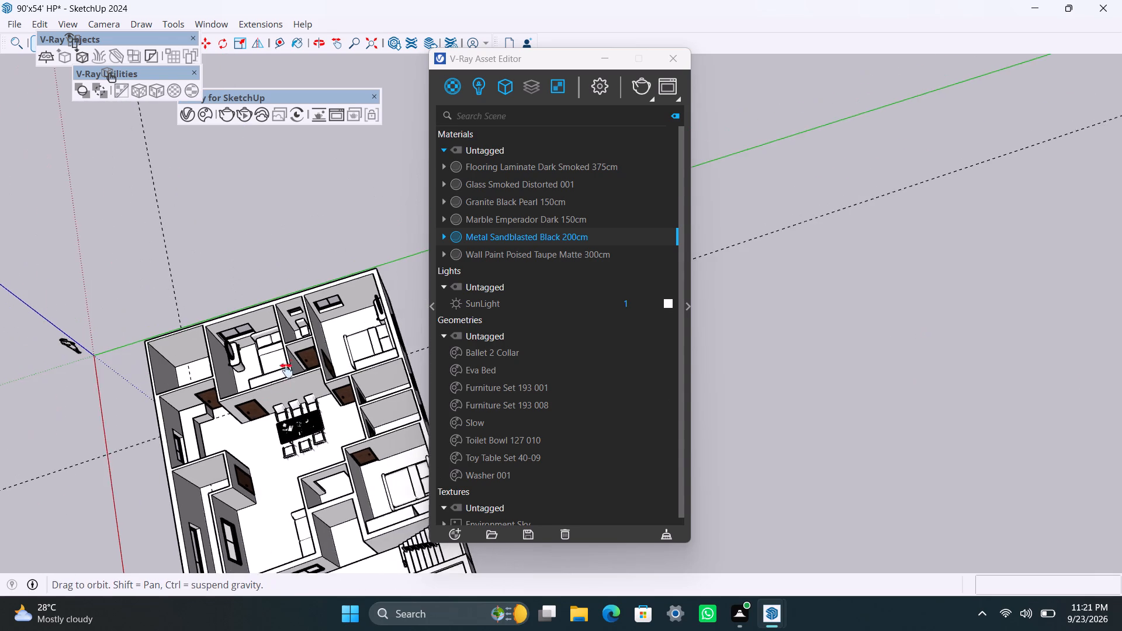
middle_click_drag(286, 370, 303, 323, "shift")
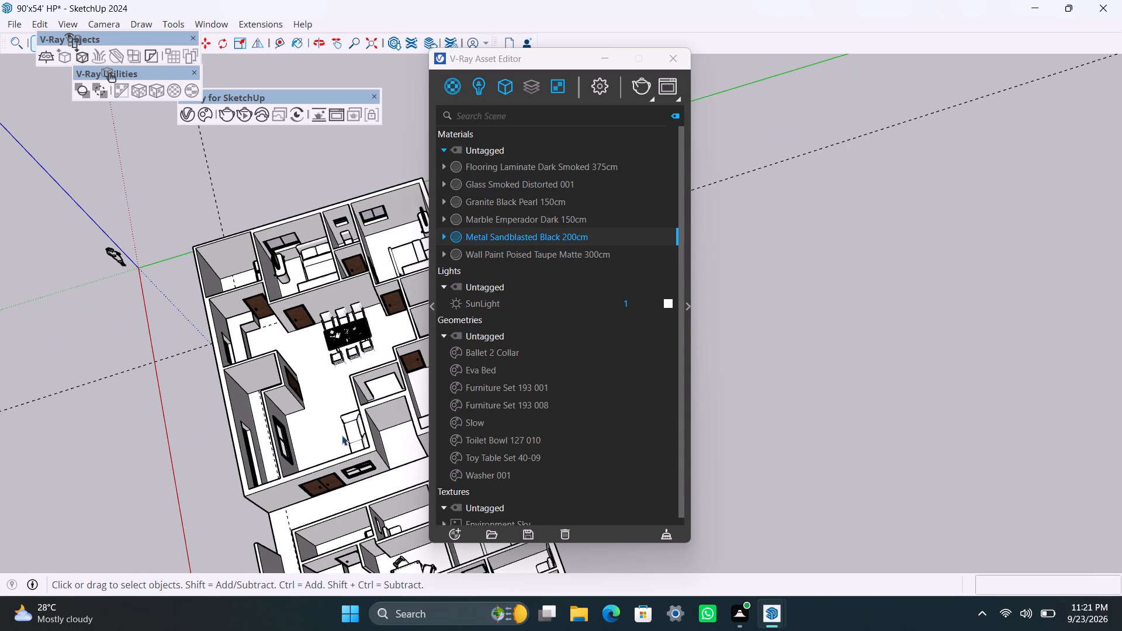
scroll(342, 435, "up", 2)
middle_click_drag(335, 435, 266, 364)
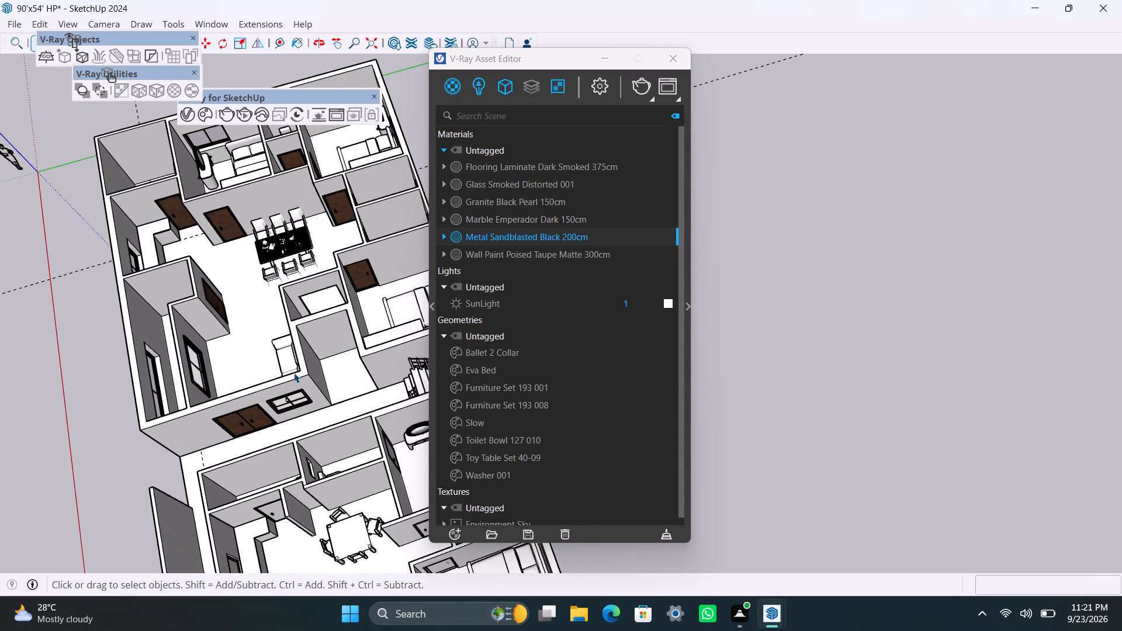
scroll(294, 373, "down", 3)
middle_click_drag(297, 385, 314, 453, "shift")
scroll(275, 446, "down", 3)
middle_click_drag(268, 446, 299, 382, "shift")
scroll(267, 356, "up", 7)
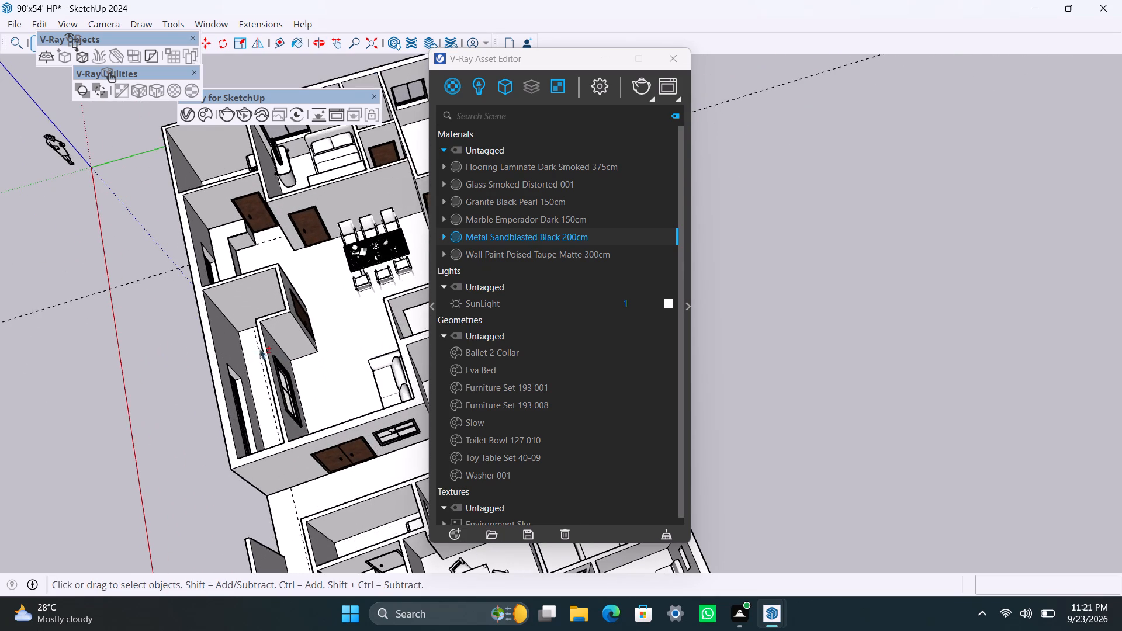
middle_click_drag(260, 349, 334, 397, "shift")
scroll(320, 311, "up", 7)
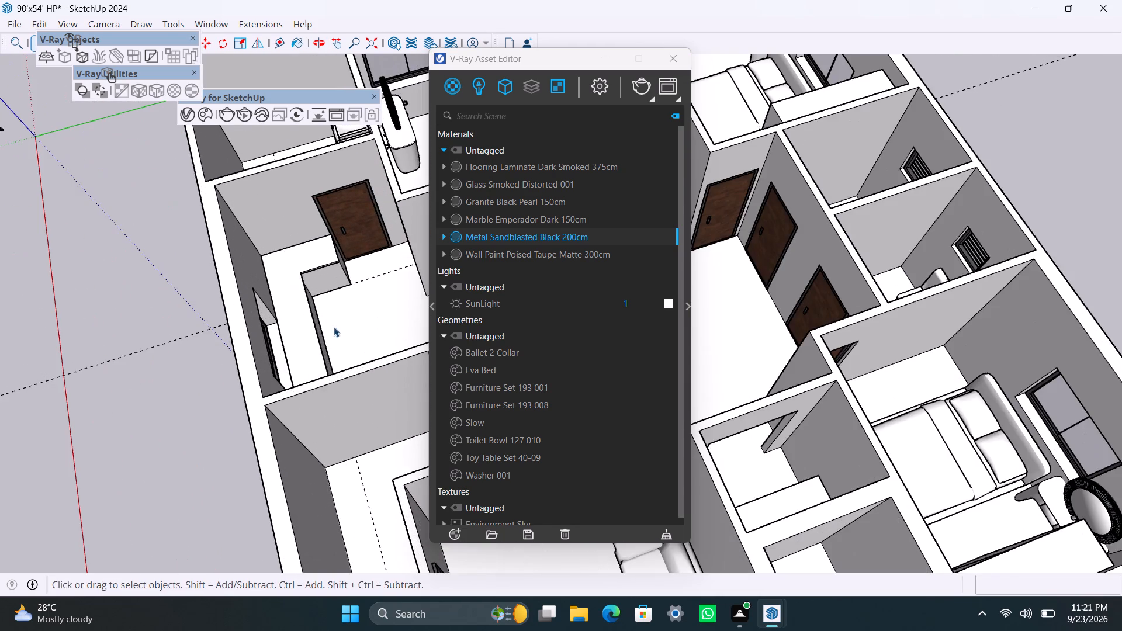
middle_click_drag(341, 335, 296, 390)
scroll(296, 365, "up", 3)
left_click(293, 335)
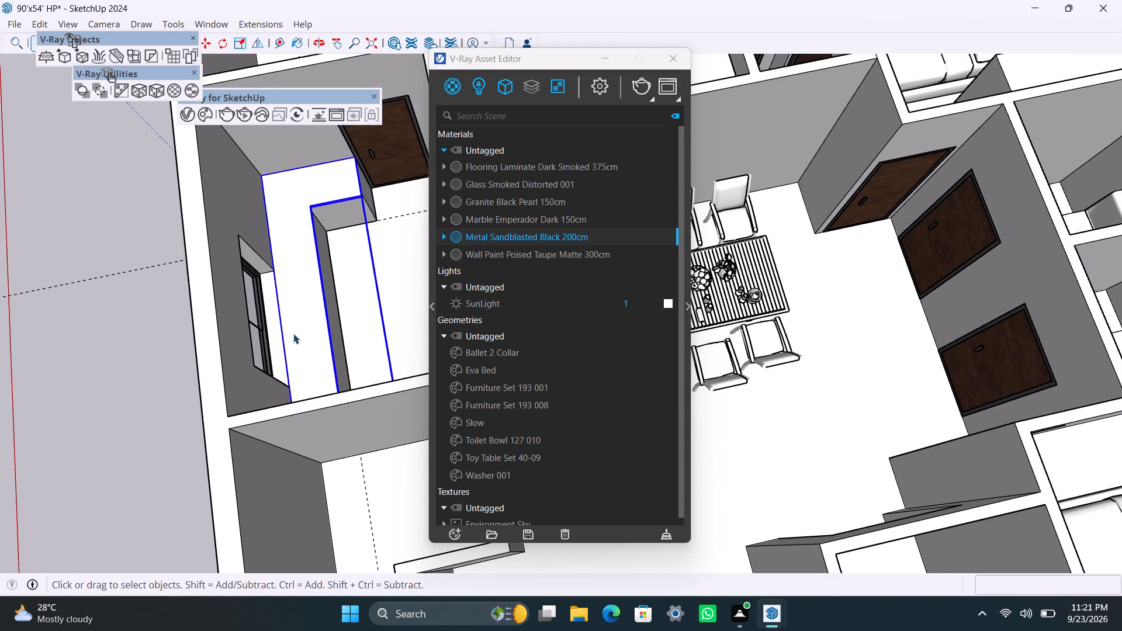
left_click(293, 334)
left_click_drag(18, 310, 26, 312)
left_click(293, 280)
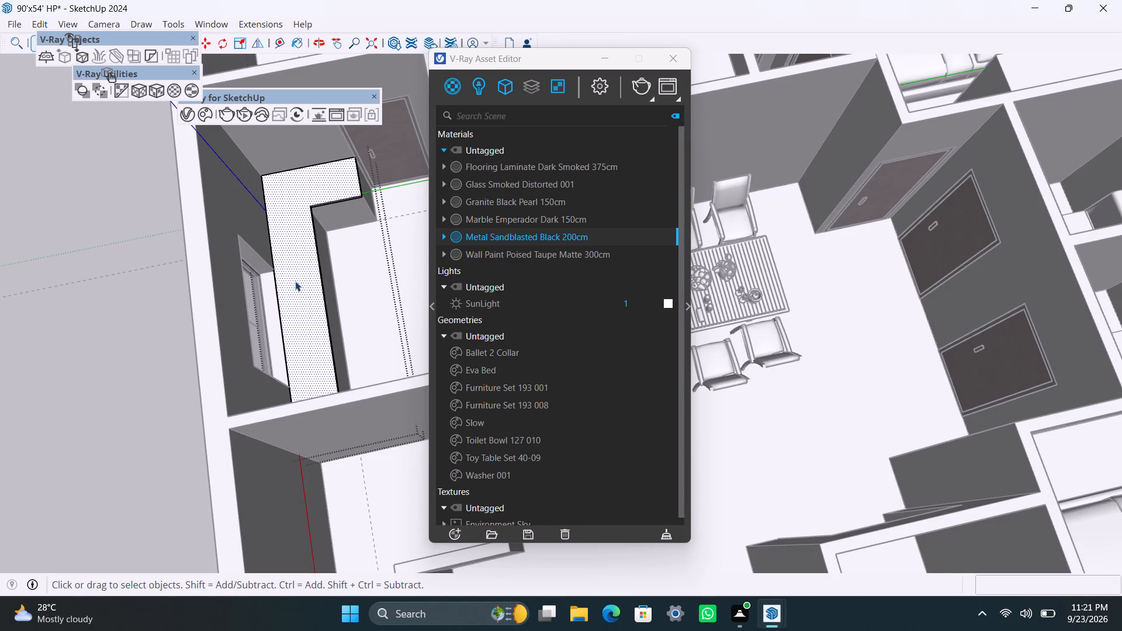
left_click(29, 300)
left_click(272, 216)
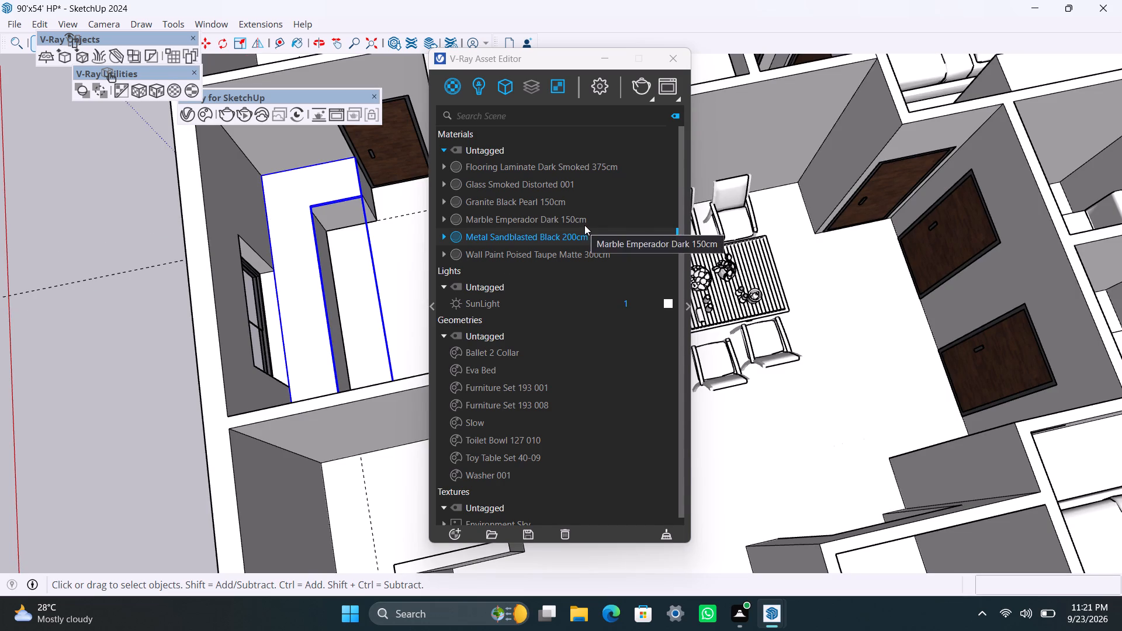
Apply Marble Emperador Dark 150cm to the floor of the apartment with the six-seat dining table, using the fitted cubic projection.
left_click(687, 304)
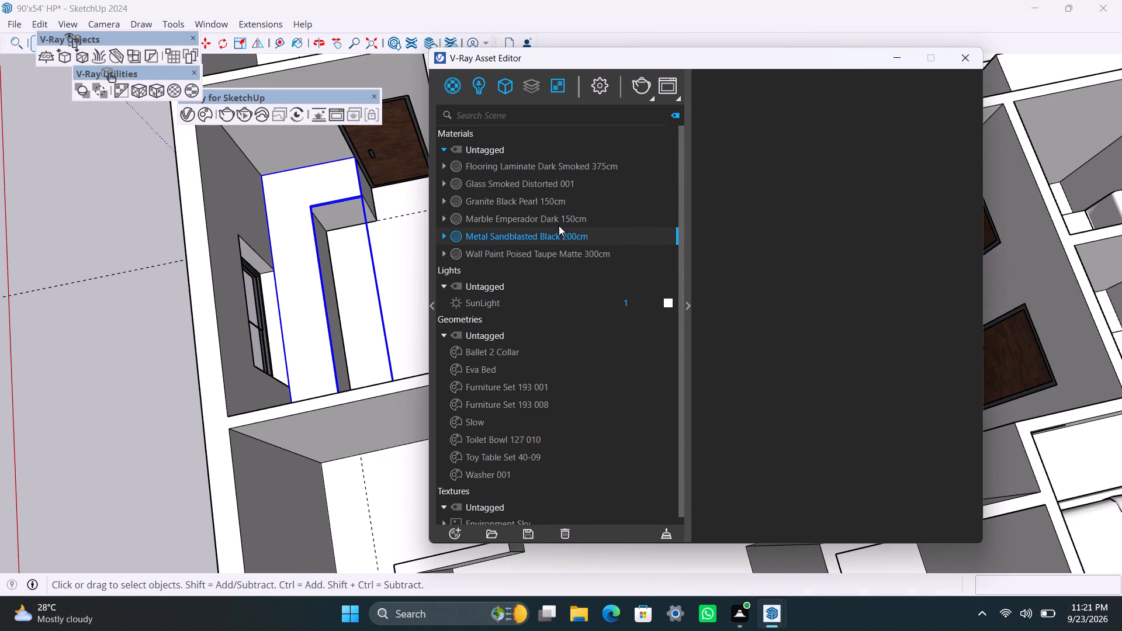
left_click(549, 222)
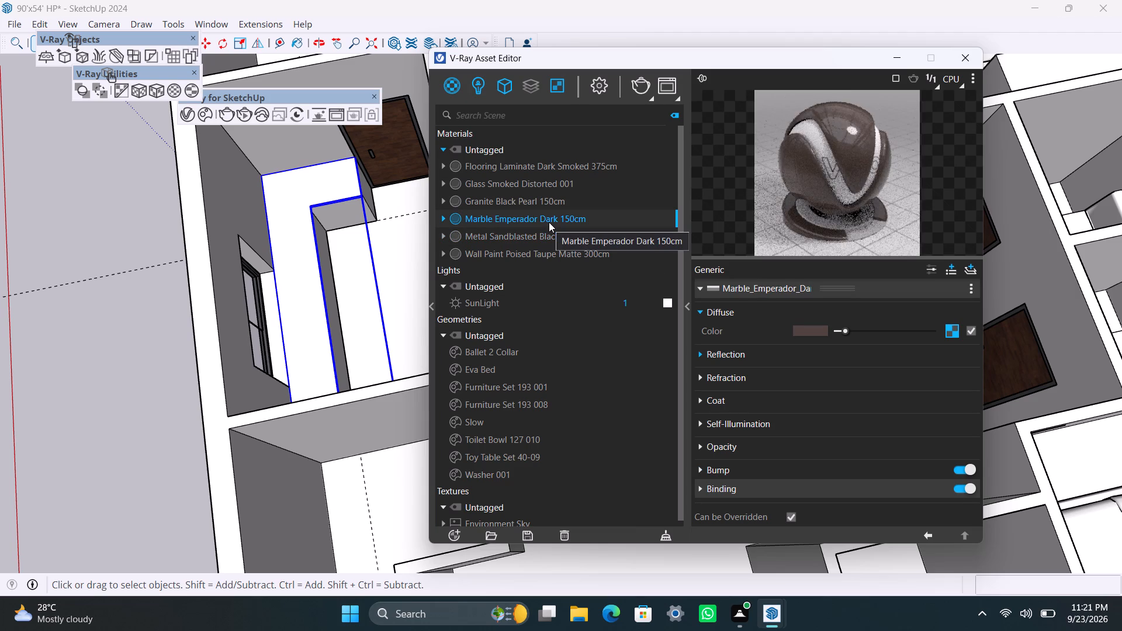
left_click(410, 303)
double_click(410, 303)
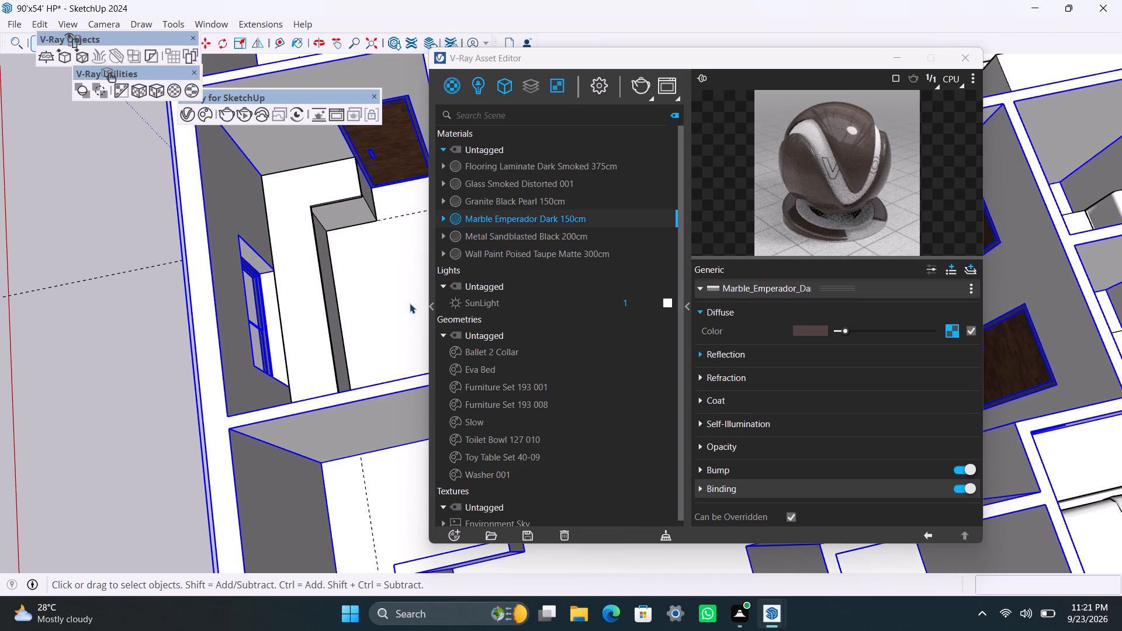
left_click(410, 303)
double_click(410, 303)
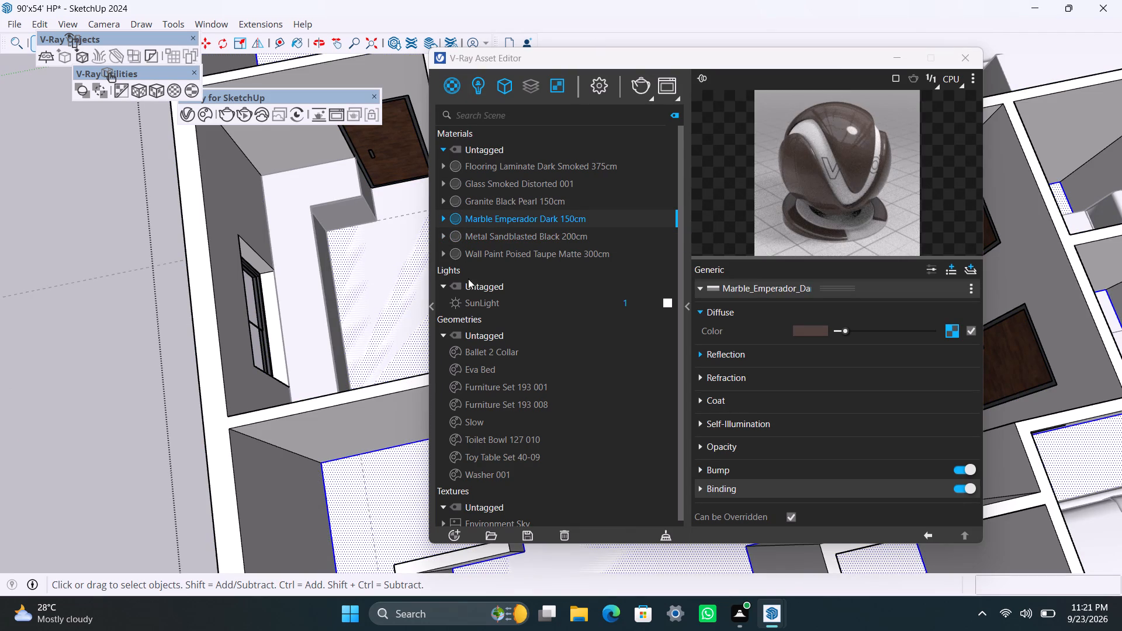
right_click(572, 217)
left_click(596, 245)
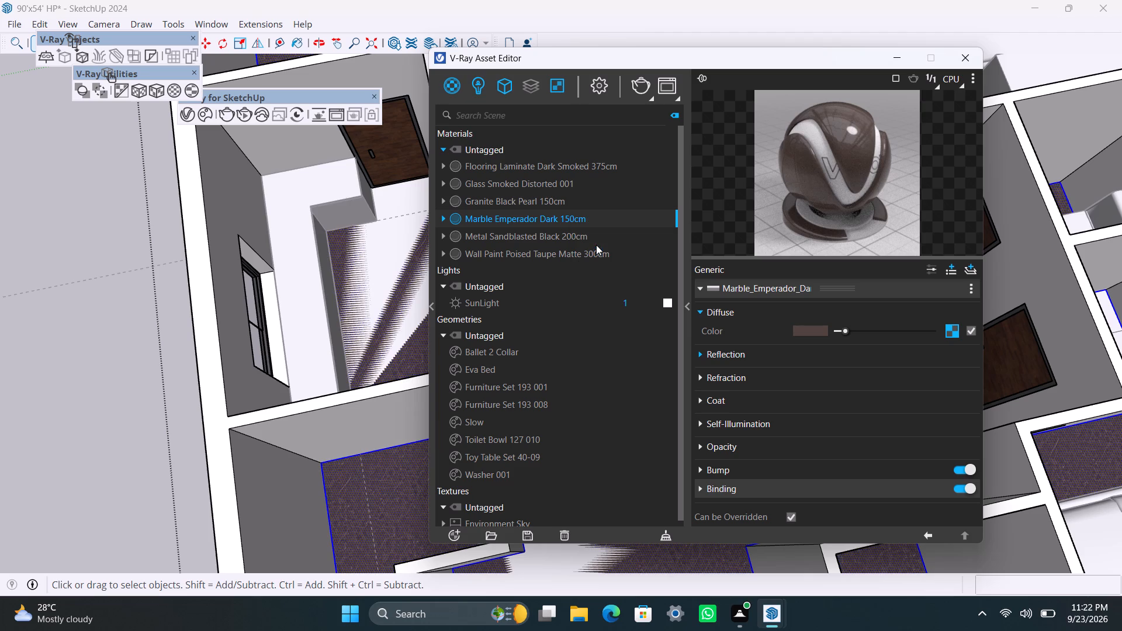
left_click(162, 90)
left_click(82, 504)
key("space")
Reapply Marble Emperador Dark 150cm to the patchy floor face in the living room, using the fitted cubic projection.
scroll(304, 476, "down", 3)
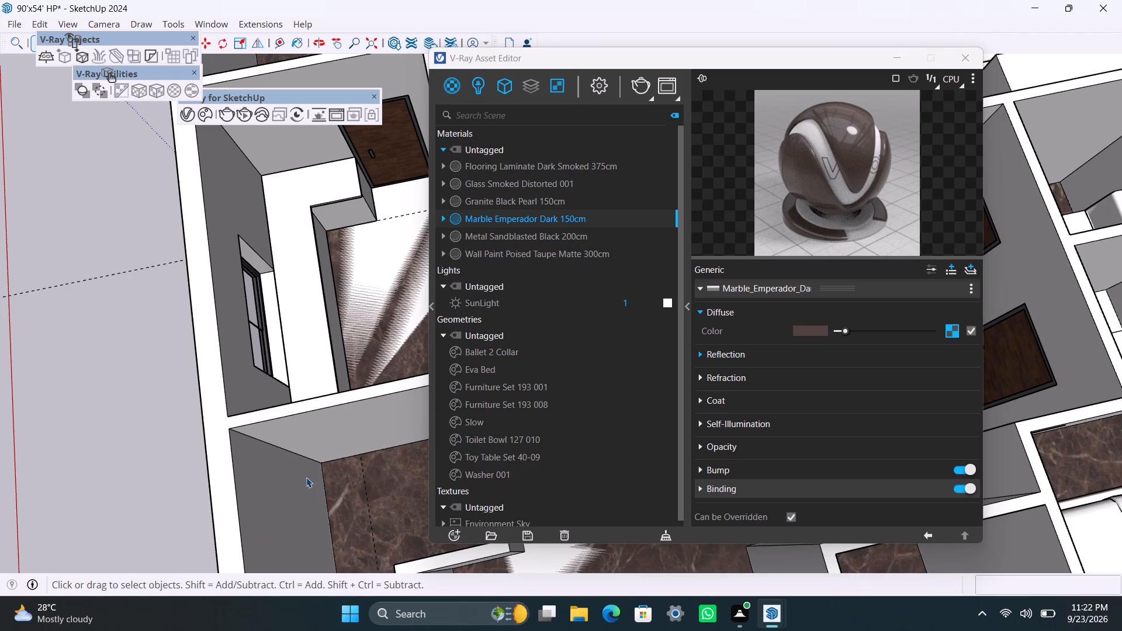
scroll(306, 477, "down", 6)
scroll(340, 428, "down", 5)
middle_click_drag(345, 433, 273, 303, "shift")
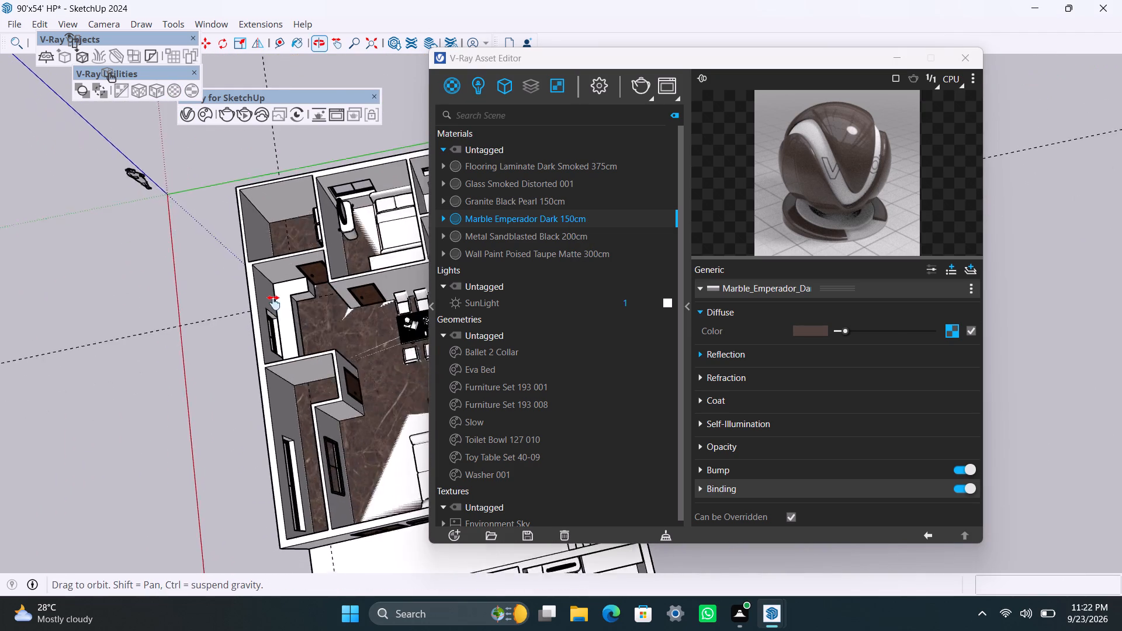
middle_click_drag(273, 303, 258, 246, "shift")
scroll(318, 359, "up", 7, "shift")
left_click(314, 338, "shift")
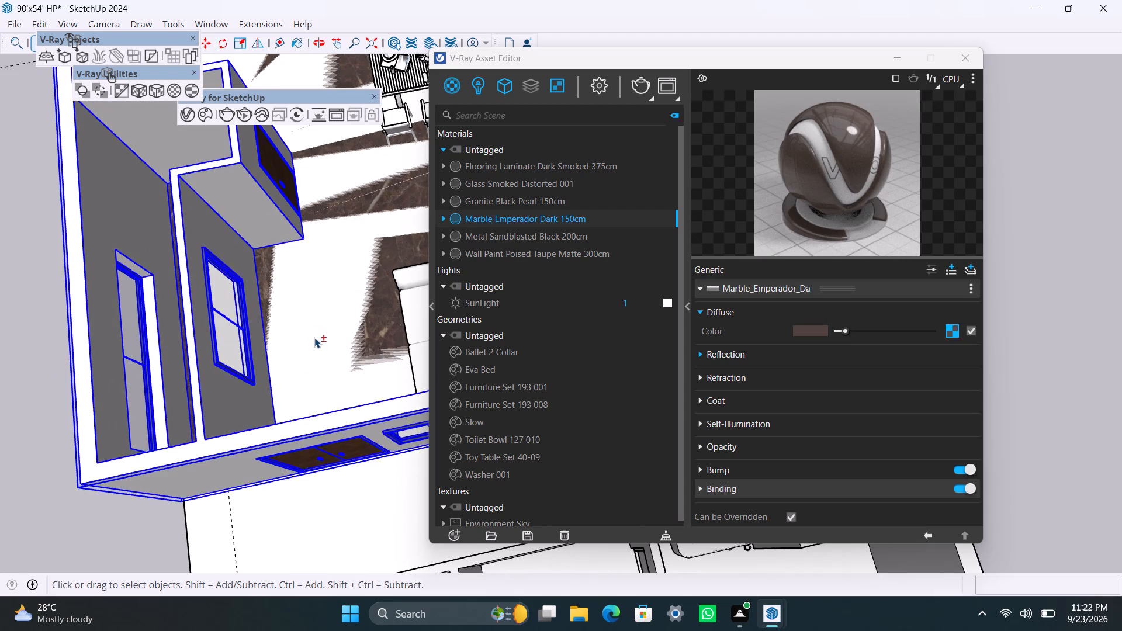
triple_click(314, 338)
left_click(314, 337)
left_click(341, 362)
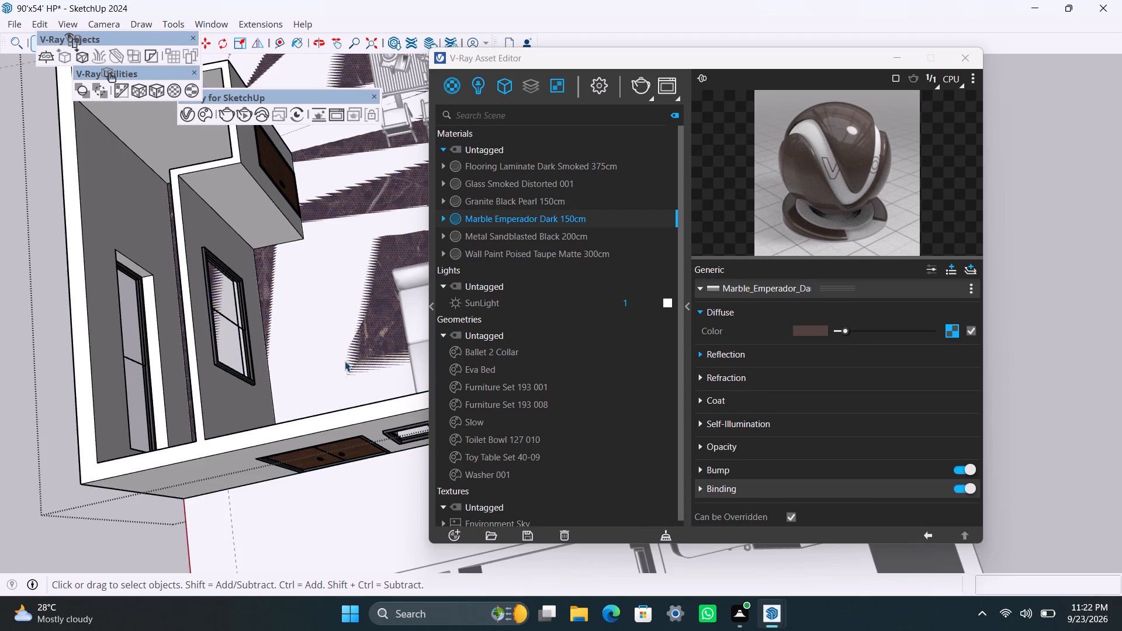
scroll(345, 360, "up", 2)
left_click(345, 345)
double_click(346, 343)
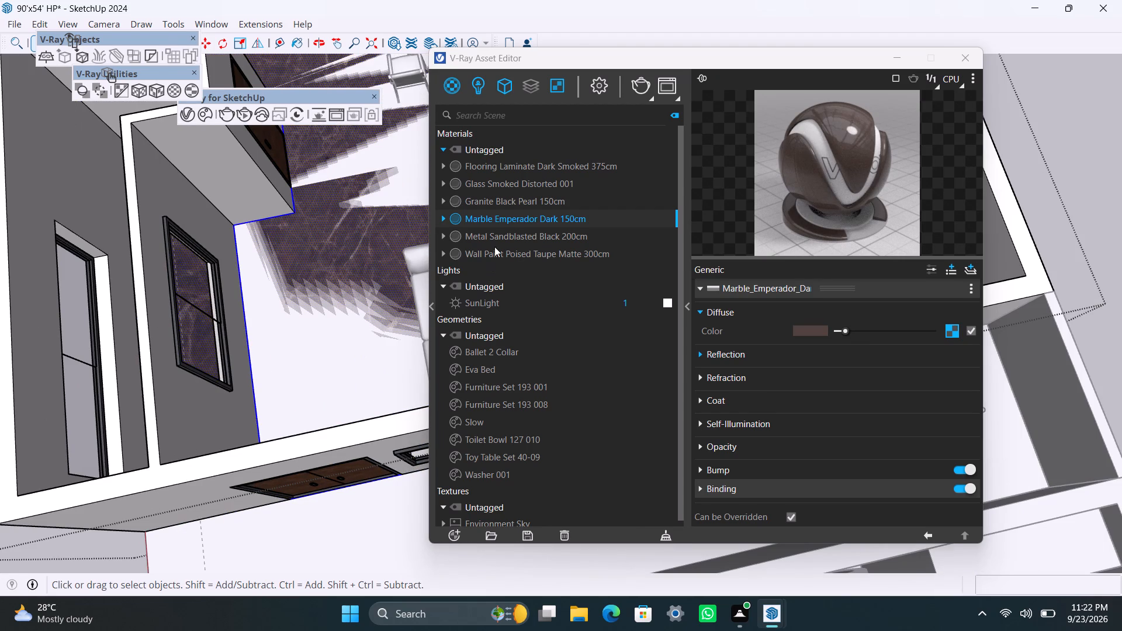
right_click(505, 221)
left_click(529, 245)
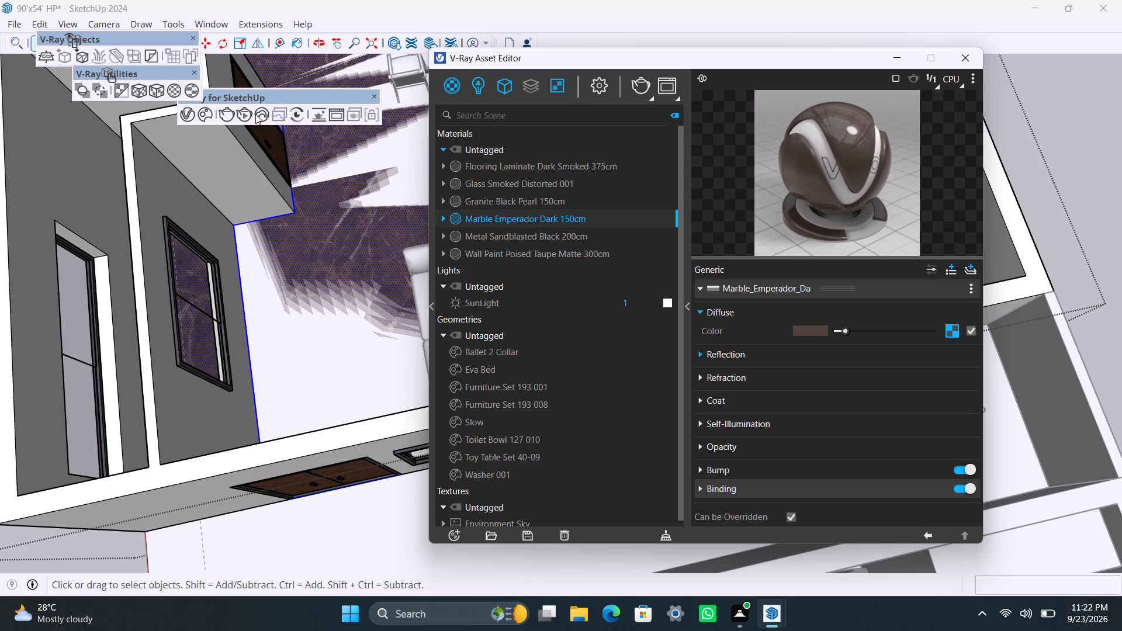
left_click(160, 92)
Raise the apartment's marble floor face by 0.1" with Push/Pull and leave the floor group.
left_click(296, 321)
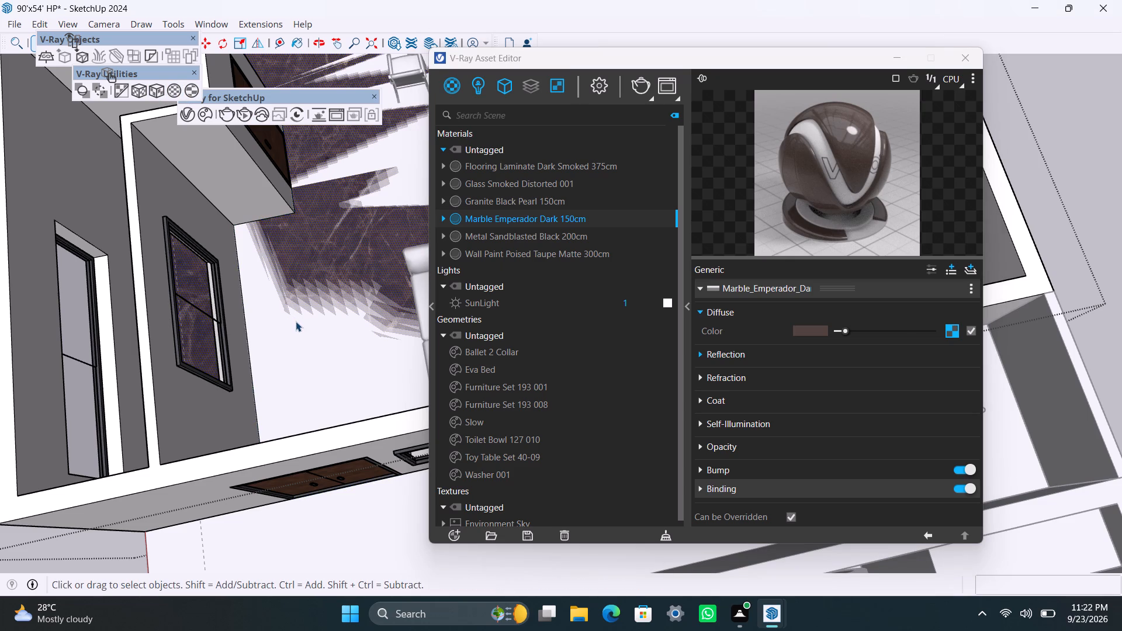
left_click(296, 321)
key("p")
left_click_drag(296, 321, 297, 310)
type("0.1\"")
key("Return")
key("space")
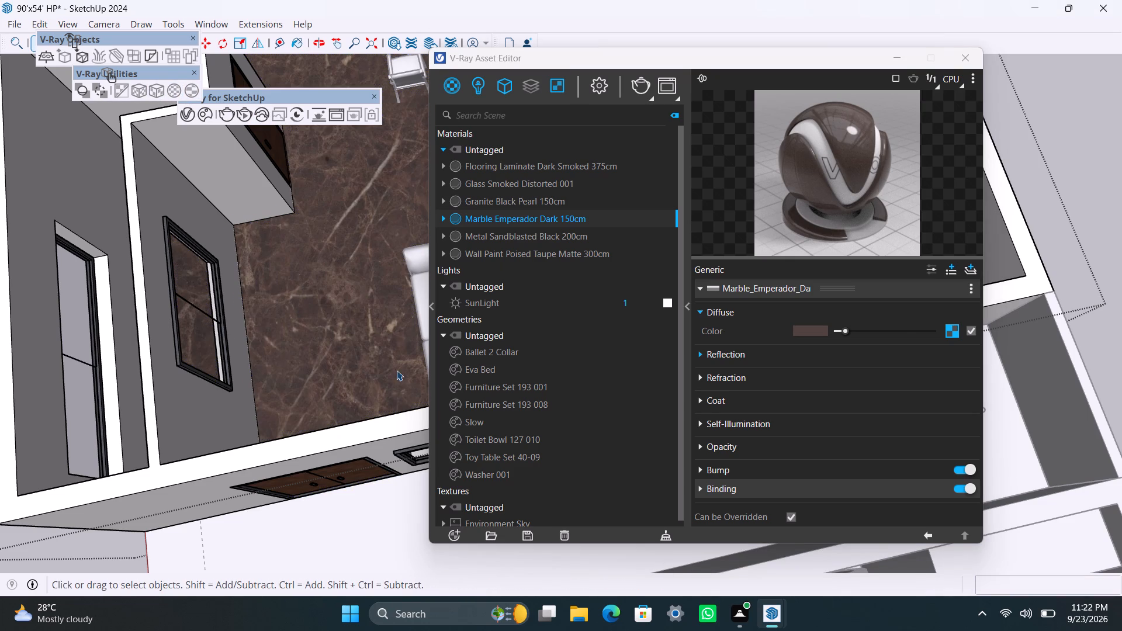
left_click(1082, 183)
Examine the marble floor across the apartment's rooms from several angles, including around the kitchen counter.
scroll(232, 500, "down", 8)
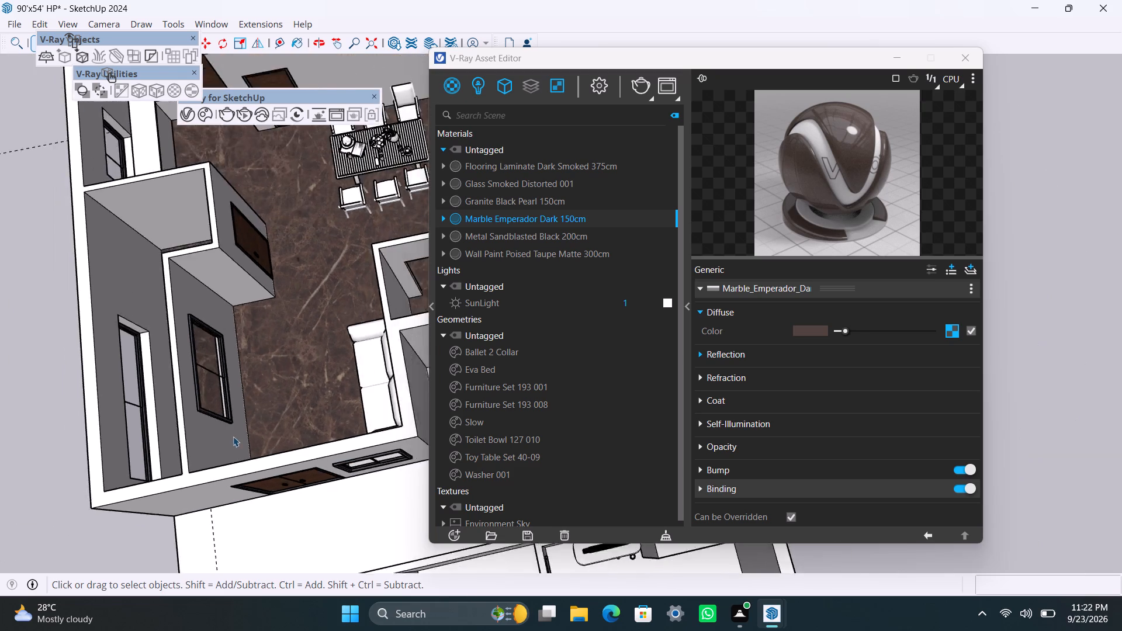
scroll(233, 436, "down", 6)
middle_click_drag(248, 401, 261, 349)
scroll(257, 354, "down", 3)
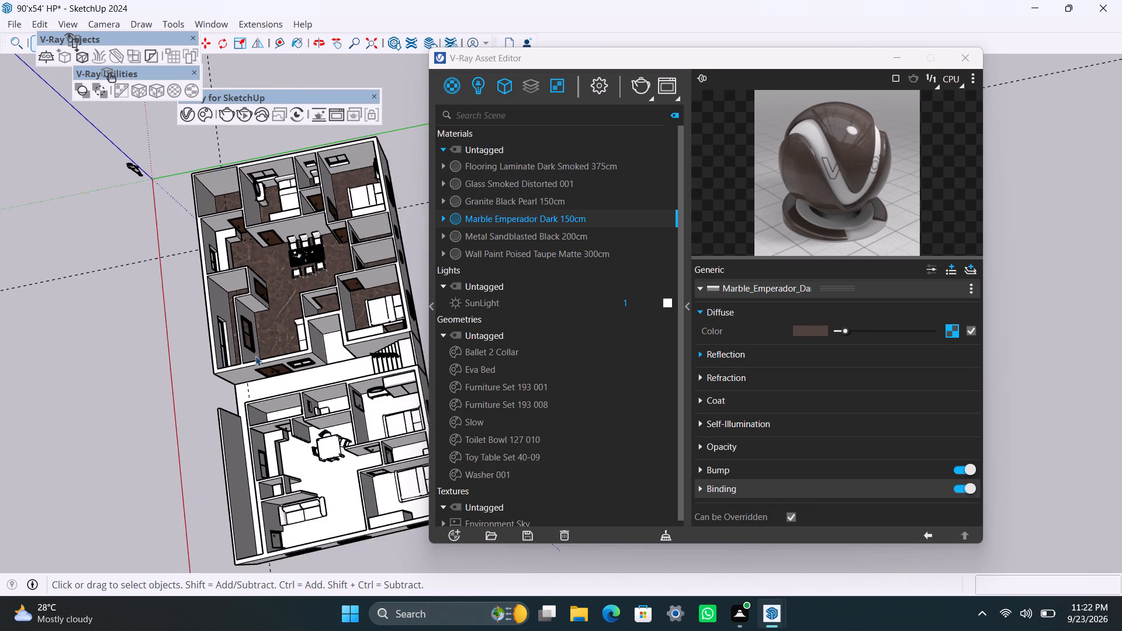
scroll(255, 358, "up", 3)
scroll(276, 376, "down", 3)
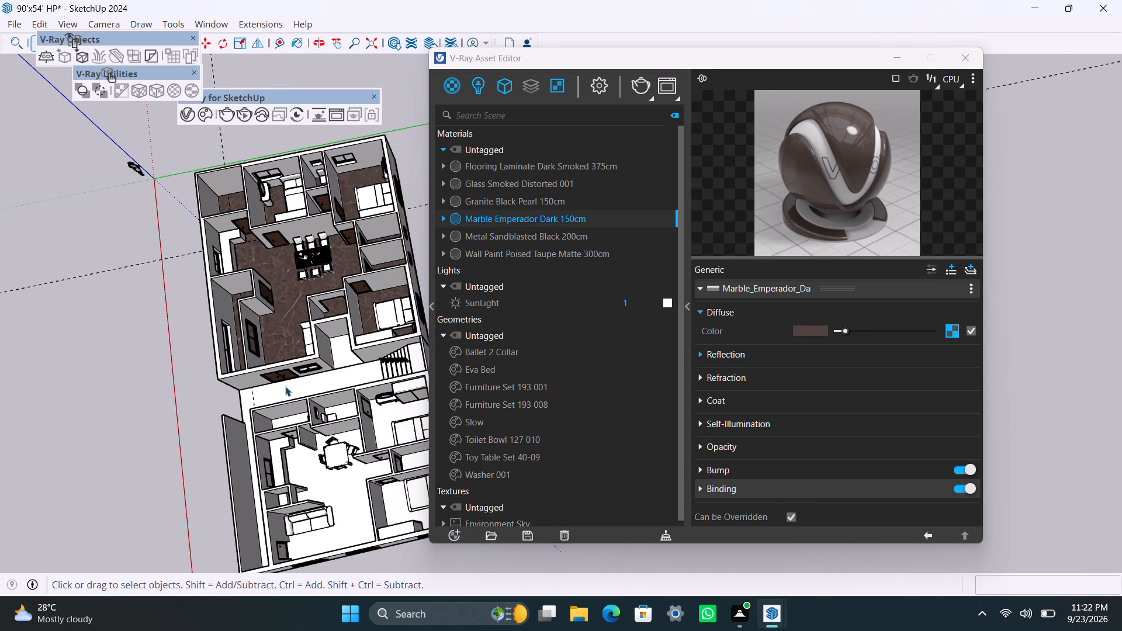
middle_click_drag(289, 393, 320, 460, "shift")
scroll(314, 406, "up", 7)
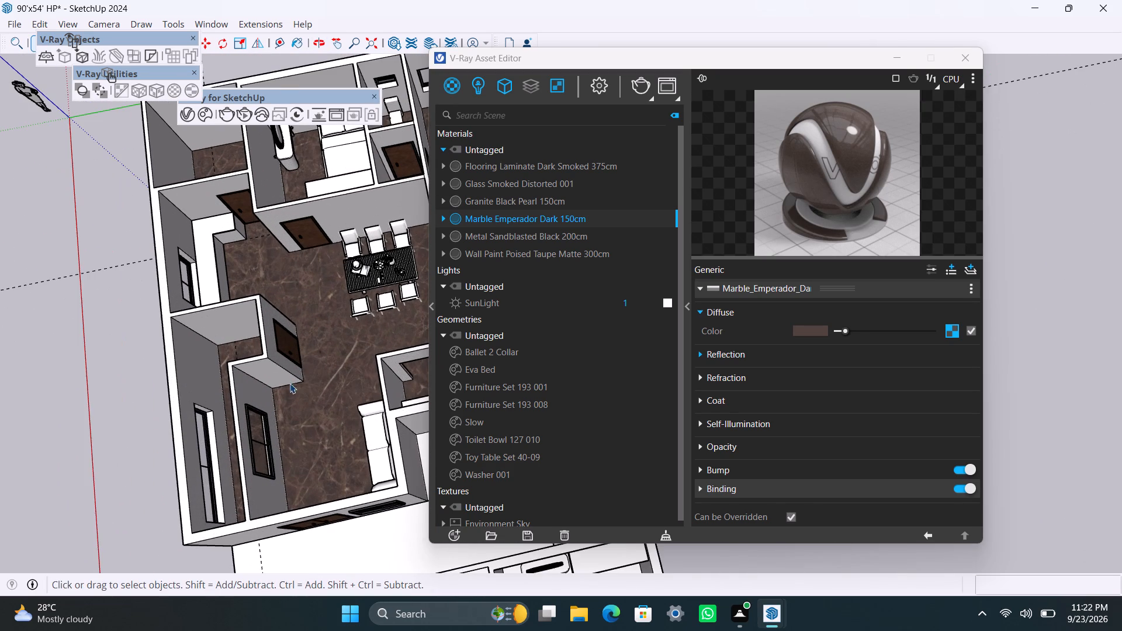
scroll(308, 431, "up", 2)
middle_click_drag(292, 446, 353, 249)
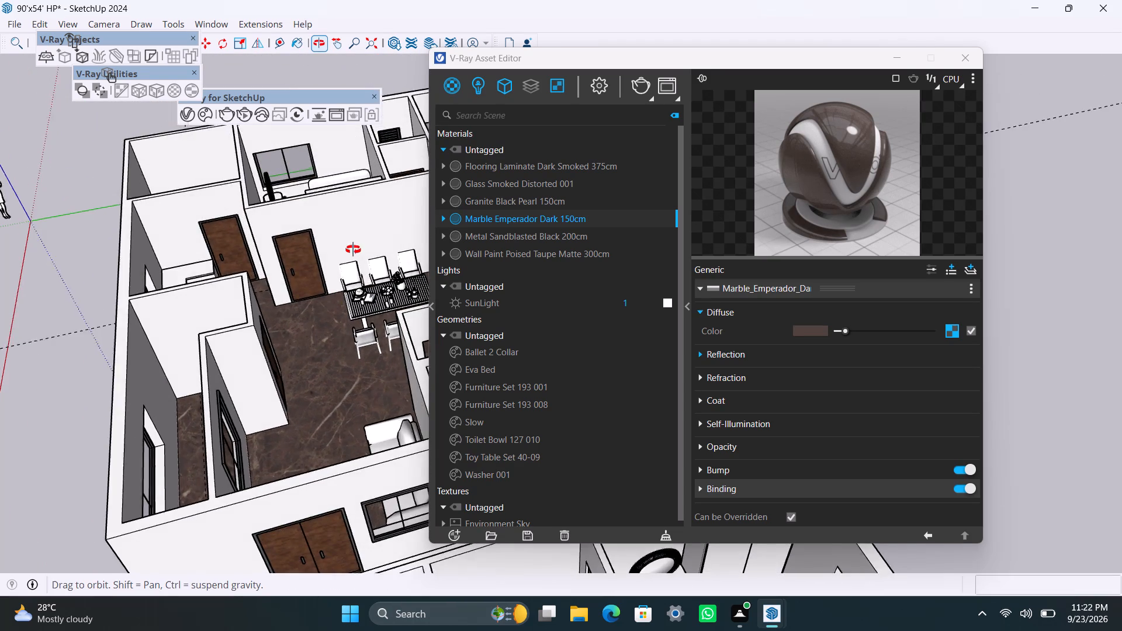
middle_click_drag(353, 249, 306, 441)
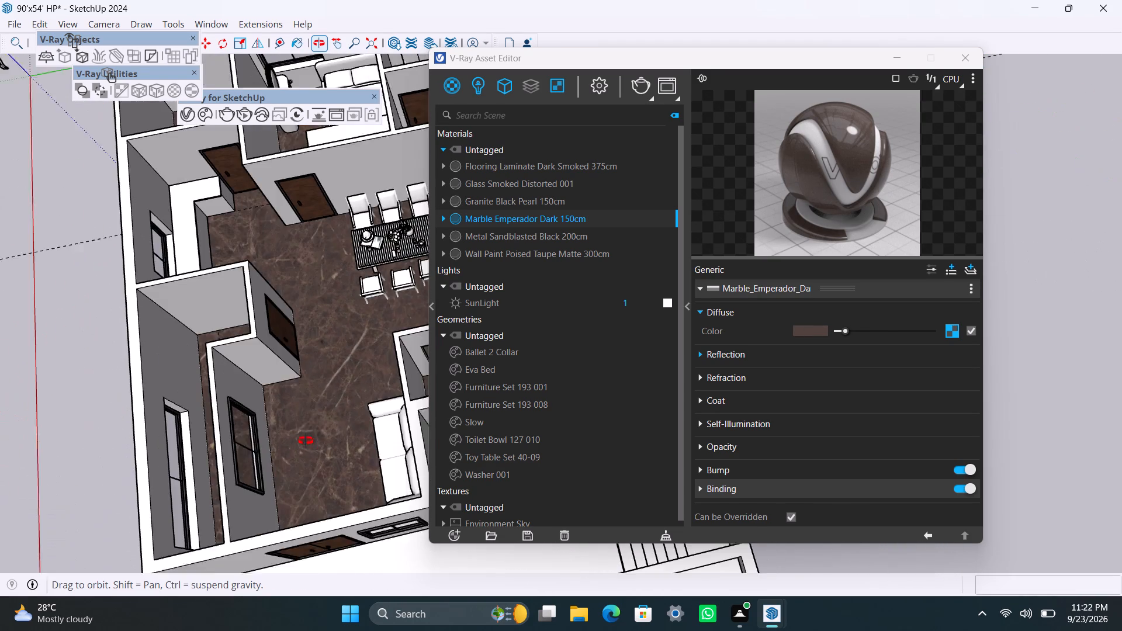
middle_click_drag(306, 441, 315, 442)
scroll(299, 412, "down", 4)
middle_click_drag(299, 412, 356, 425, "shift")
scroll(321, 338, "up", 2)
left_click(127, 285)
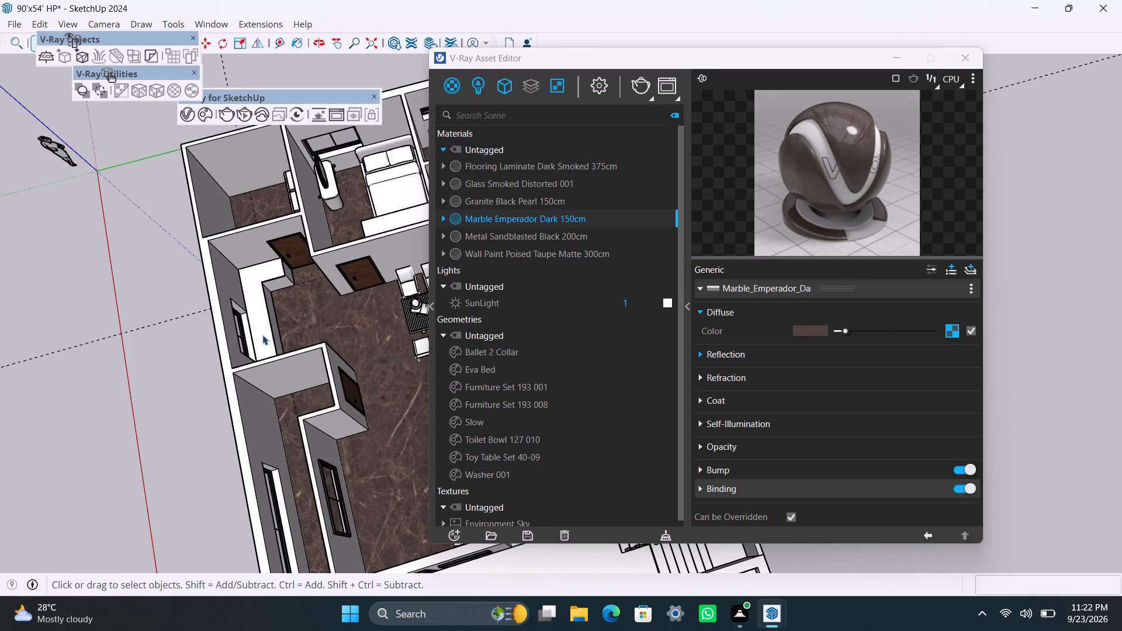
Reapply the fitted cubic projection to the marble floor of the apartment with the six-seat dining table.
left_click(296, 337)
triple_click(303, 320)
left_click(304, 319)
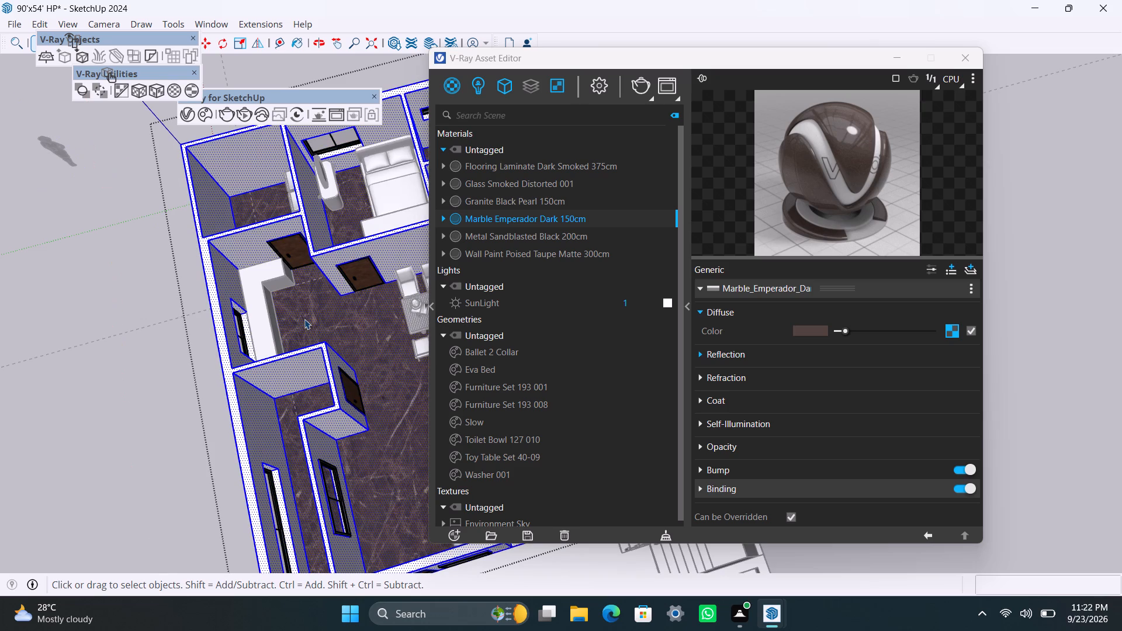
left_click(158, 90)
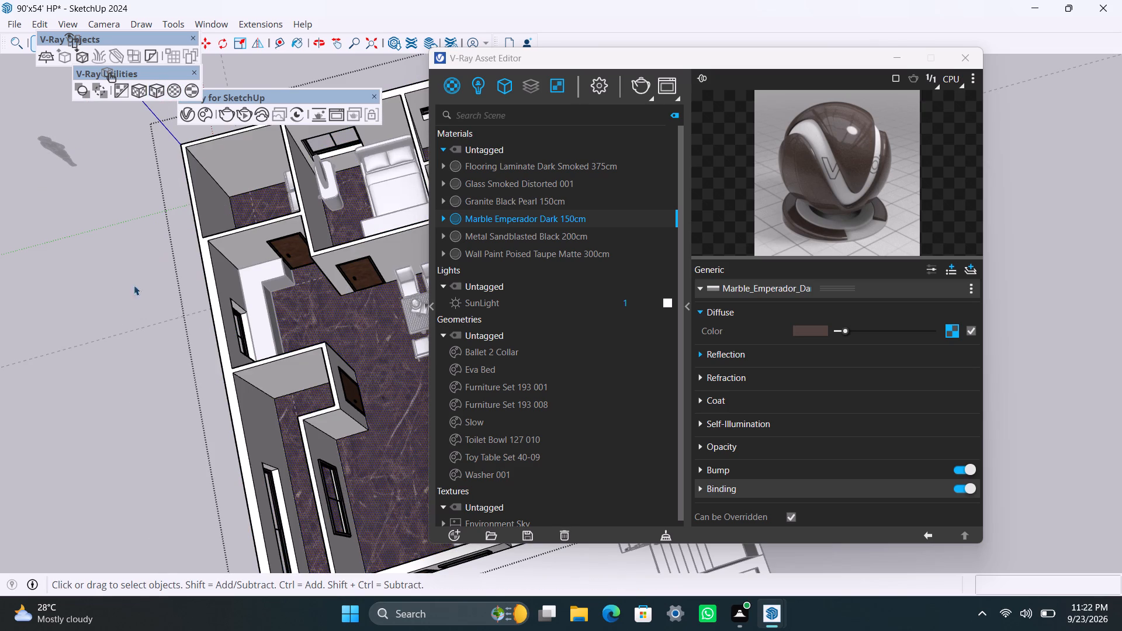
left_click(129, 291)
Examine the marble floor across the apartment's bedrooms, toilet, dining area and kitchen from several angles.
scroll(204, 385, "down", 10)
middle_click_drag(266, 390, 275, 370)
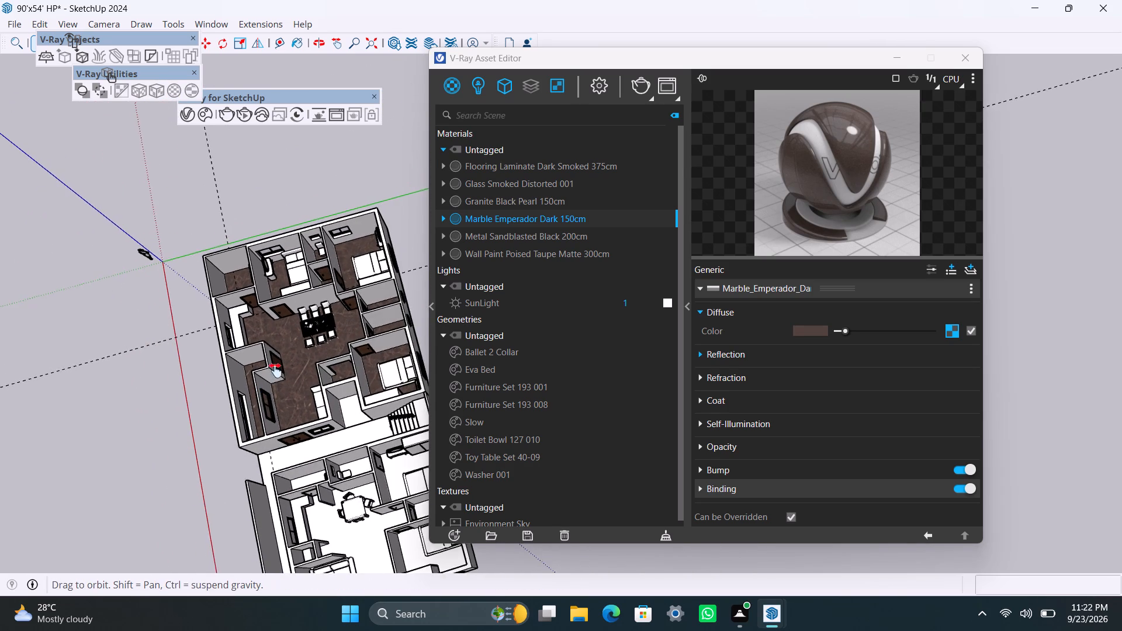
middle_click_drag(275, 370, 273, 315)
scroll(288, 325, "up", 3)
middle_click_drag(296, 330, 373, 343)
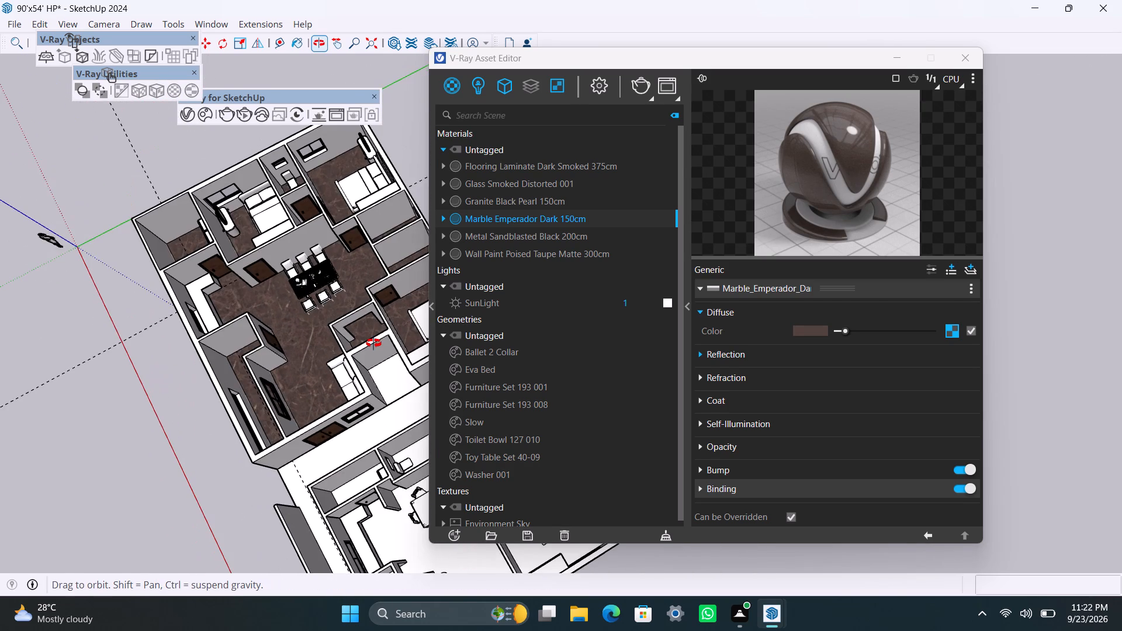
middle_click_drag(373, 343, 383, 351)
scroll(366, 358, "down", 4)
middle_click_drag(355, 356, 368, 310)
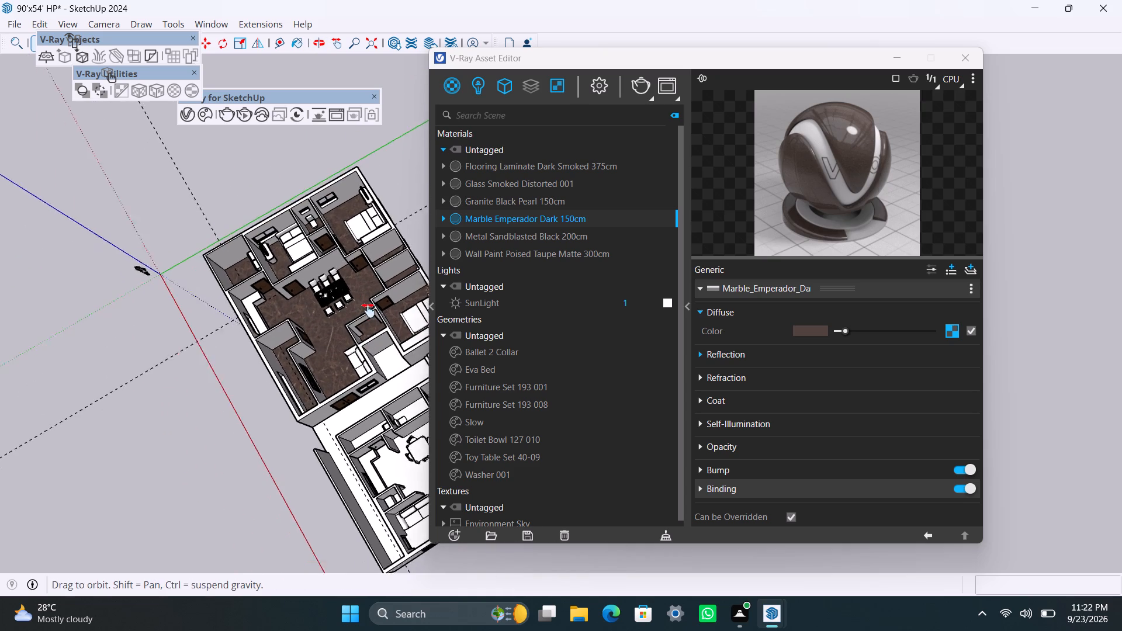
middle_click_drag(368, 310, 316, 382)
scroll(275, 340, "up", 3)
middle_click_drag(233, 390, 390, 384)
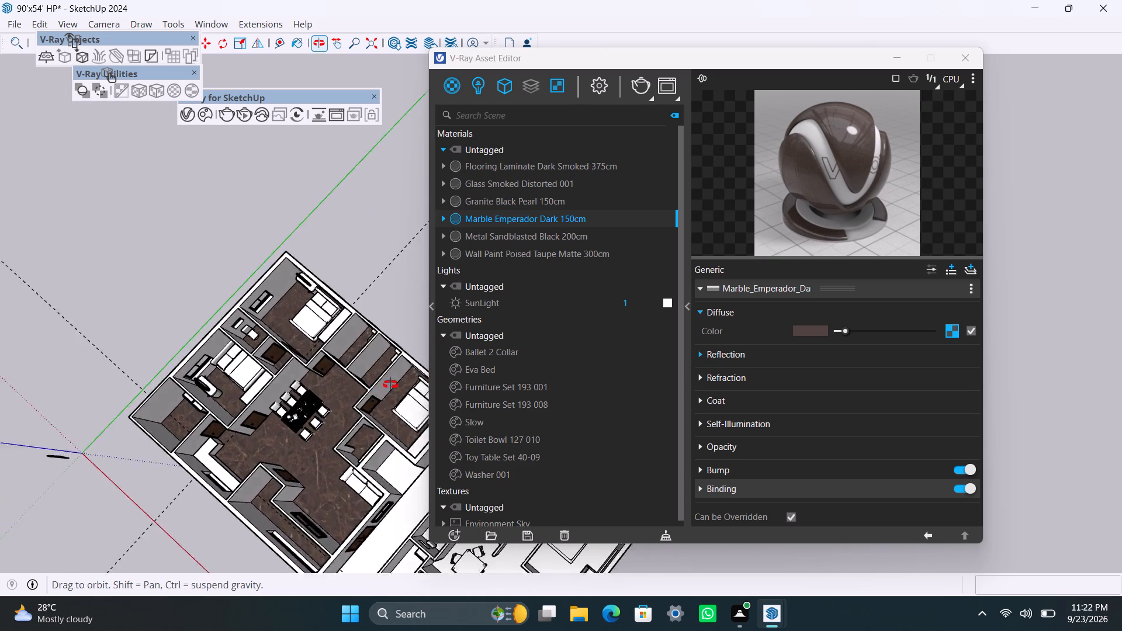
middle_click_drag(390, 384, 446, 384)
scroll(288, 476, "up", 8)
middle_click_drag(261, 474, 301, 482)
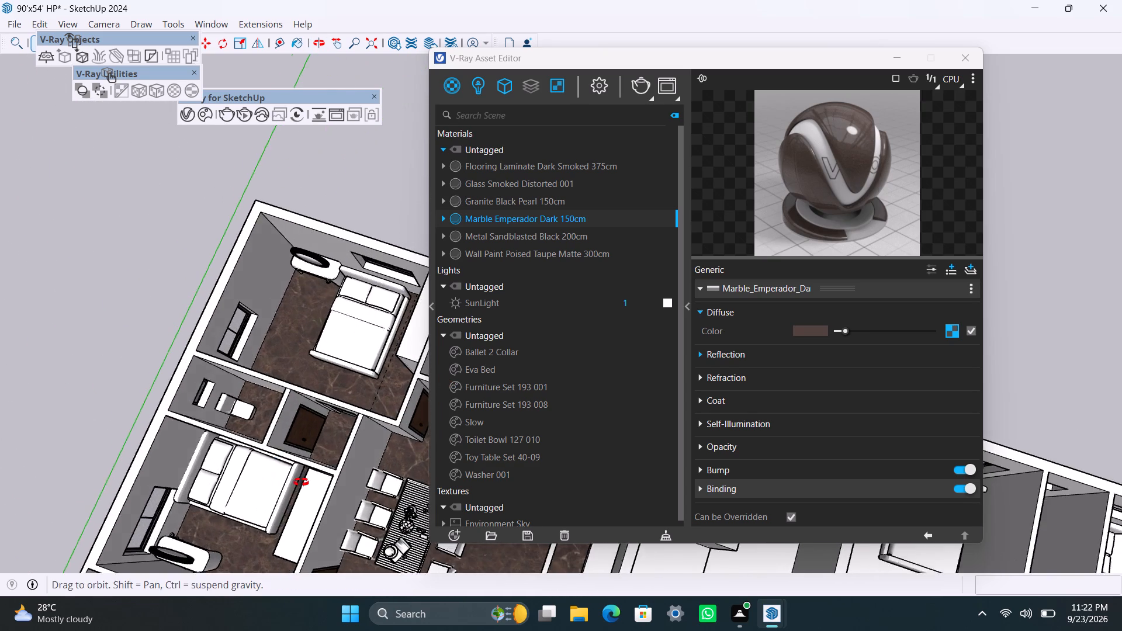
middle_click_drag(301, 482, 340, 483)
scroll(307, 483, "up", 4)
middle_click_drag(297, 480, 311, 302, "shift")
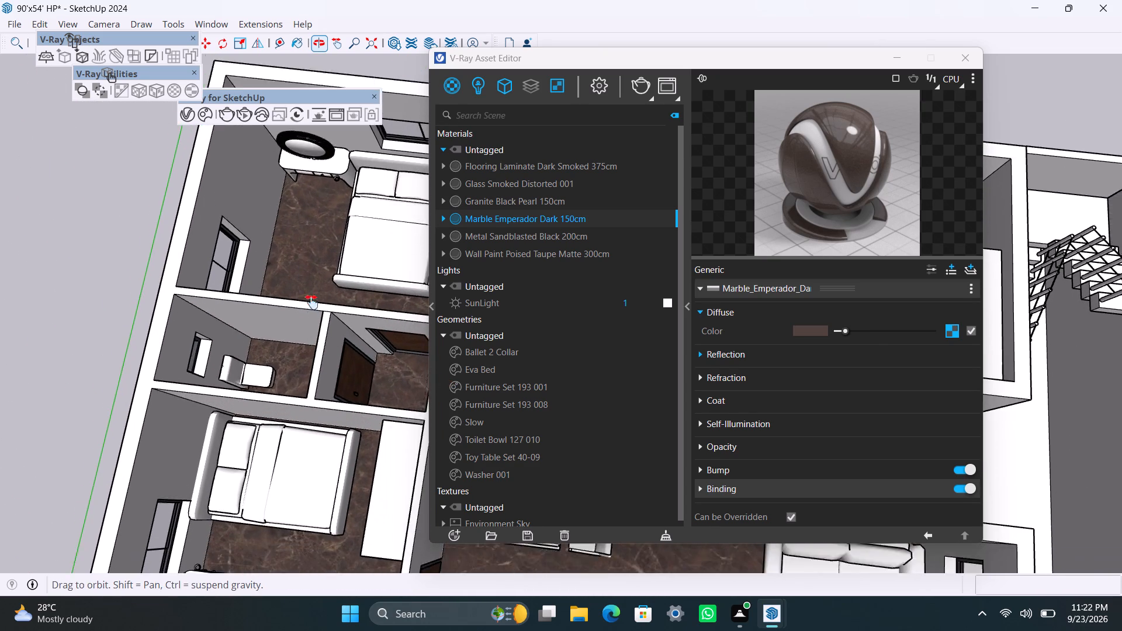
middle_click_drag(311, 302, 312, 258, "shift")
scroll(302, 302, "down", 4)
middle_click_drag(278, 422, 240, 351)
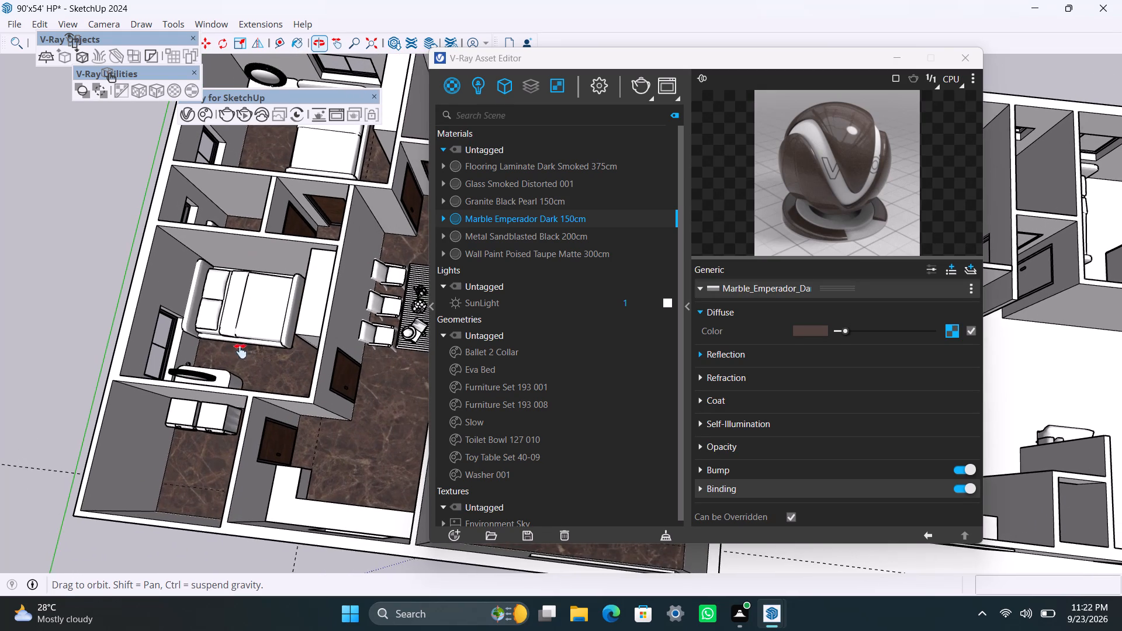
middle_click_drag(240, 351, 240, 351)
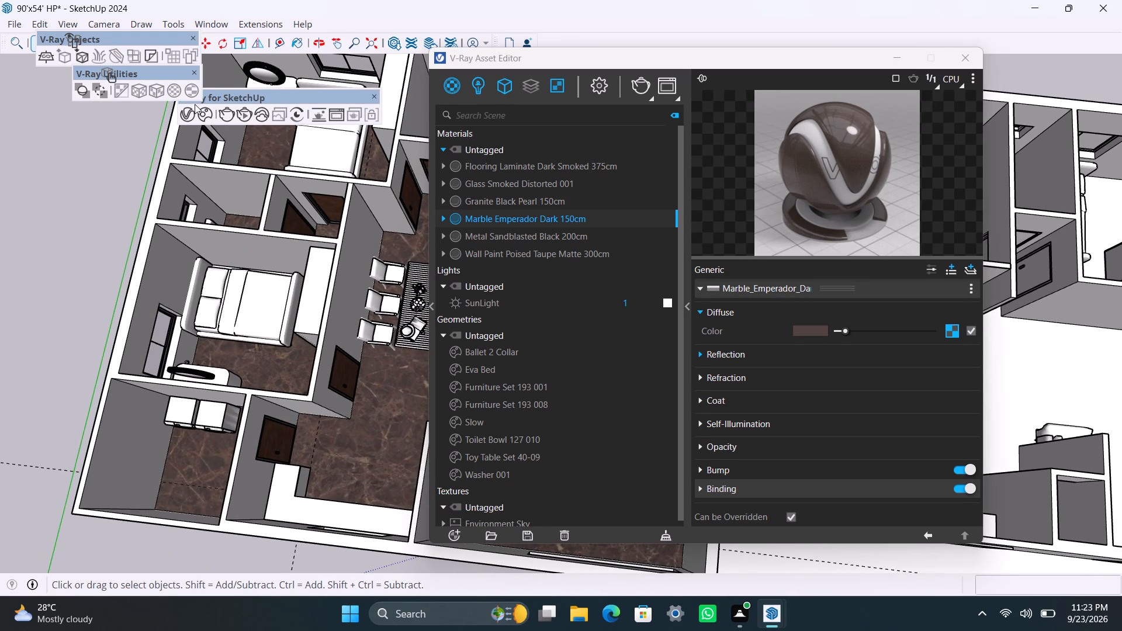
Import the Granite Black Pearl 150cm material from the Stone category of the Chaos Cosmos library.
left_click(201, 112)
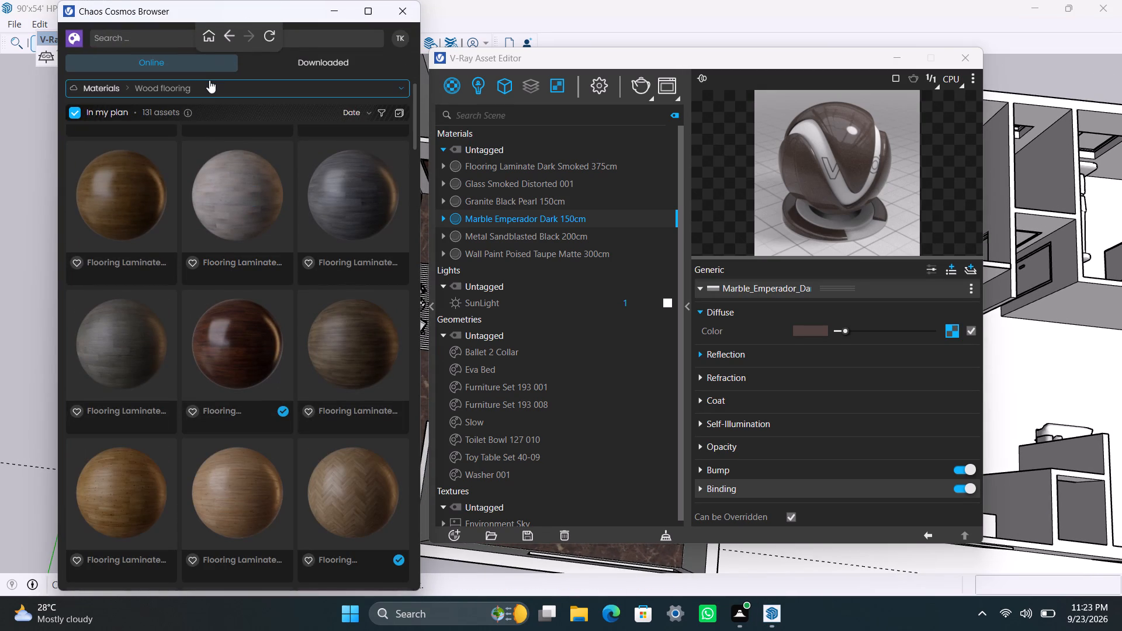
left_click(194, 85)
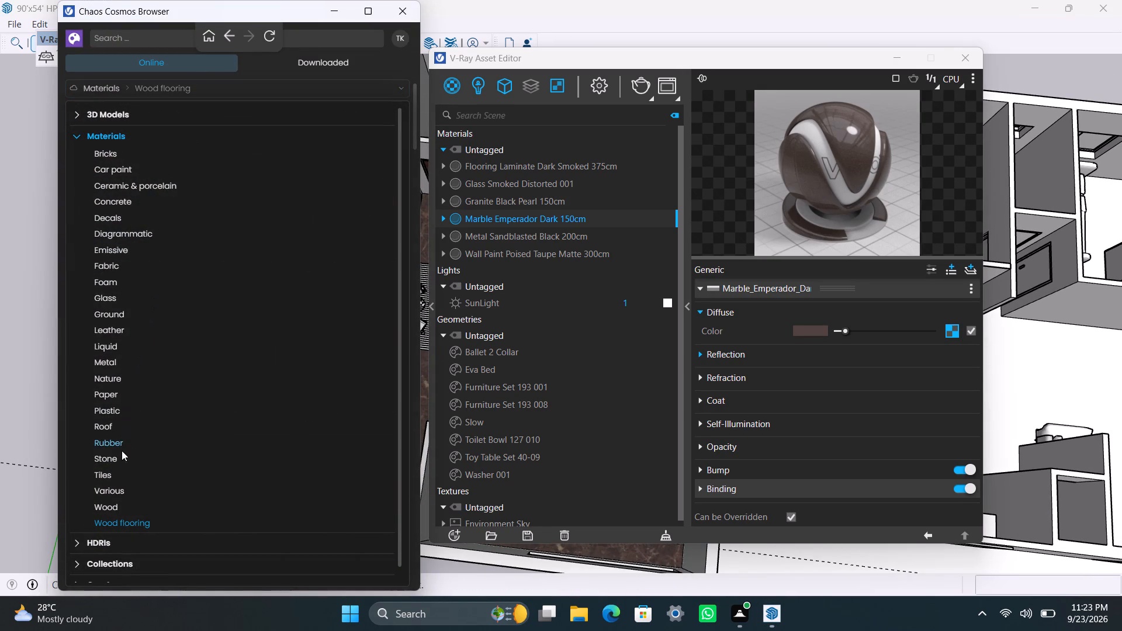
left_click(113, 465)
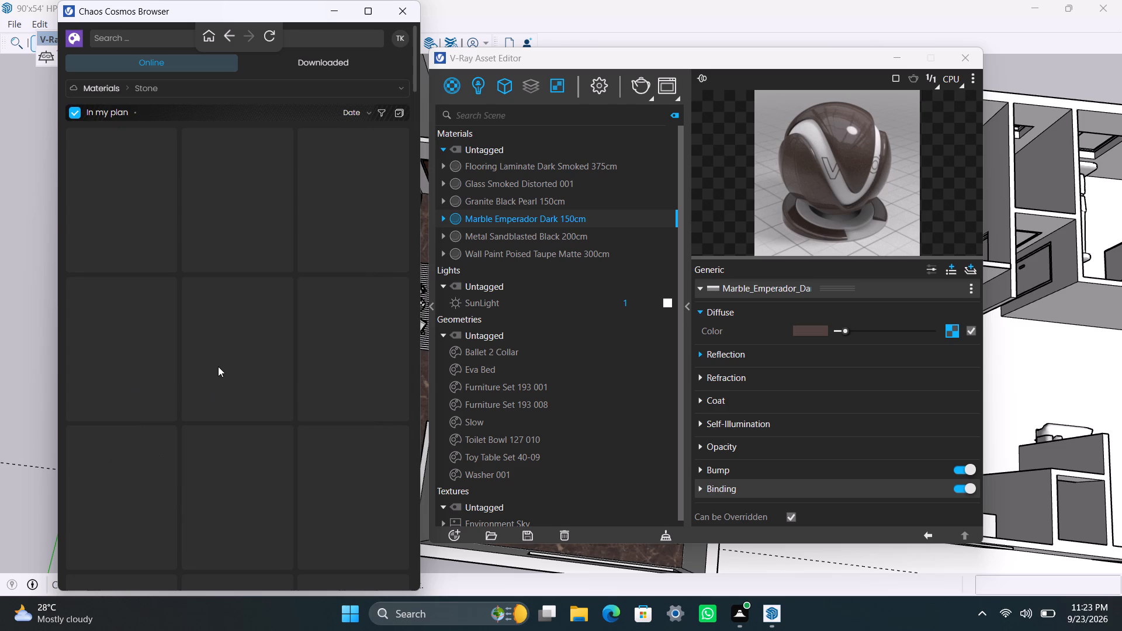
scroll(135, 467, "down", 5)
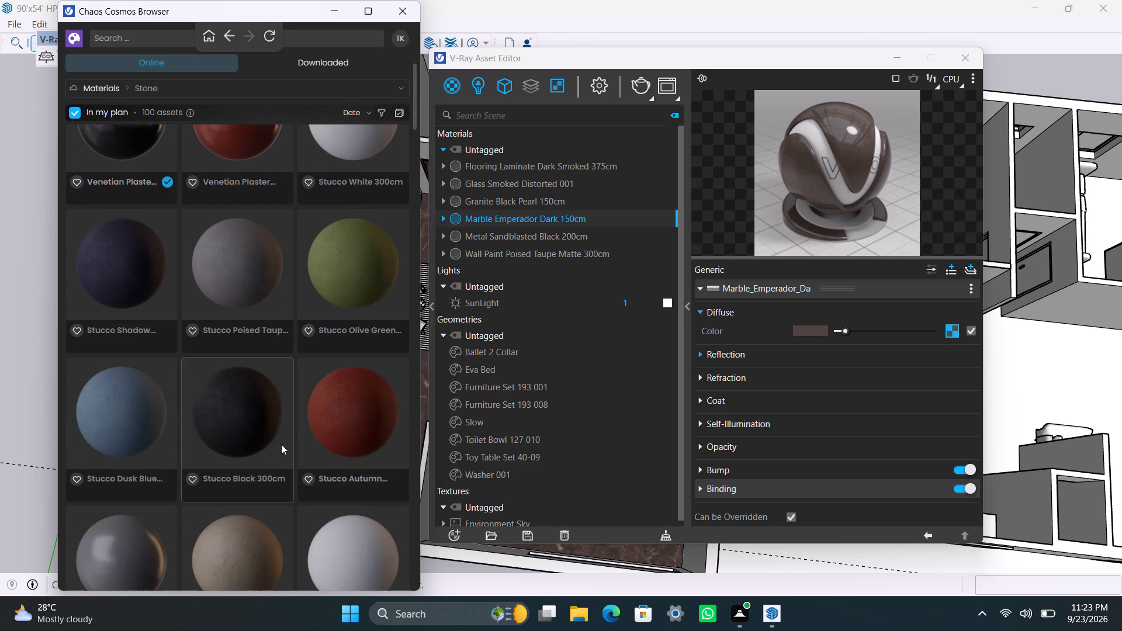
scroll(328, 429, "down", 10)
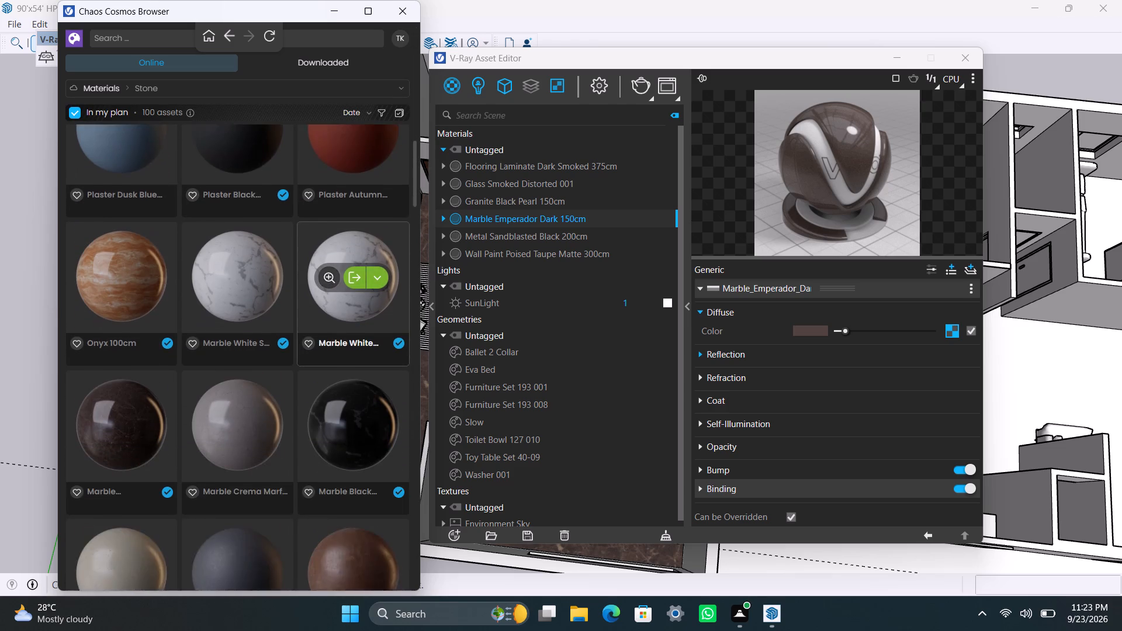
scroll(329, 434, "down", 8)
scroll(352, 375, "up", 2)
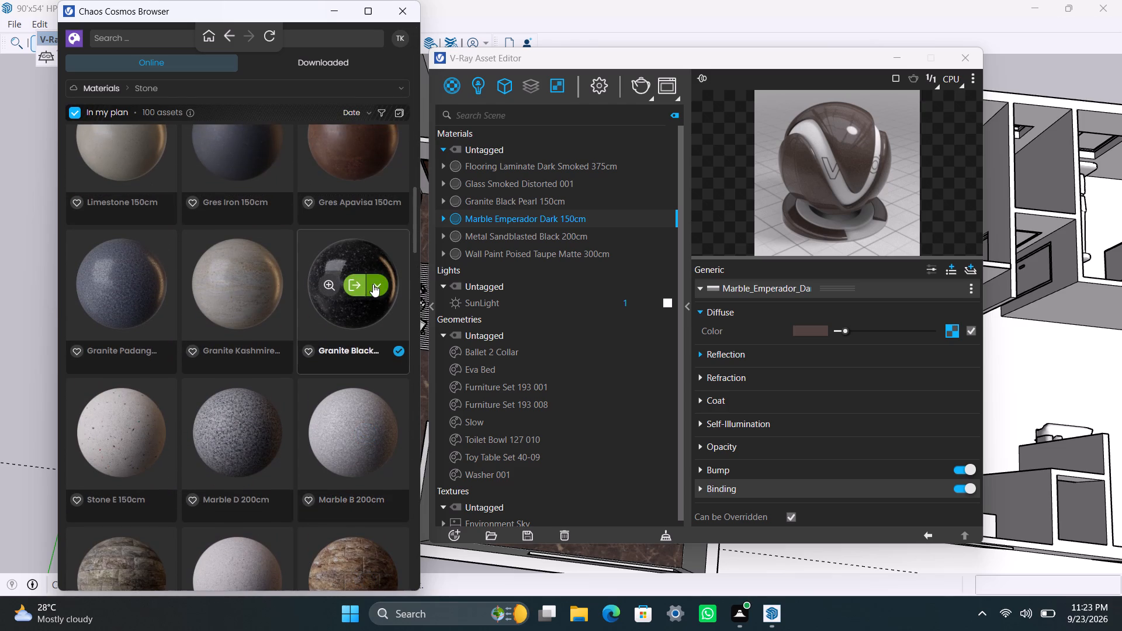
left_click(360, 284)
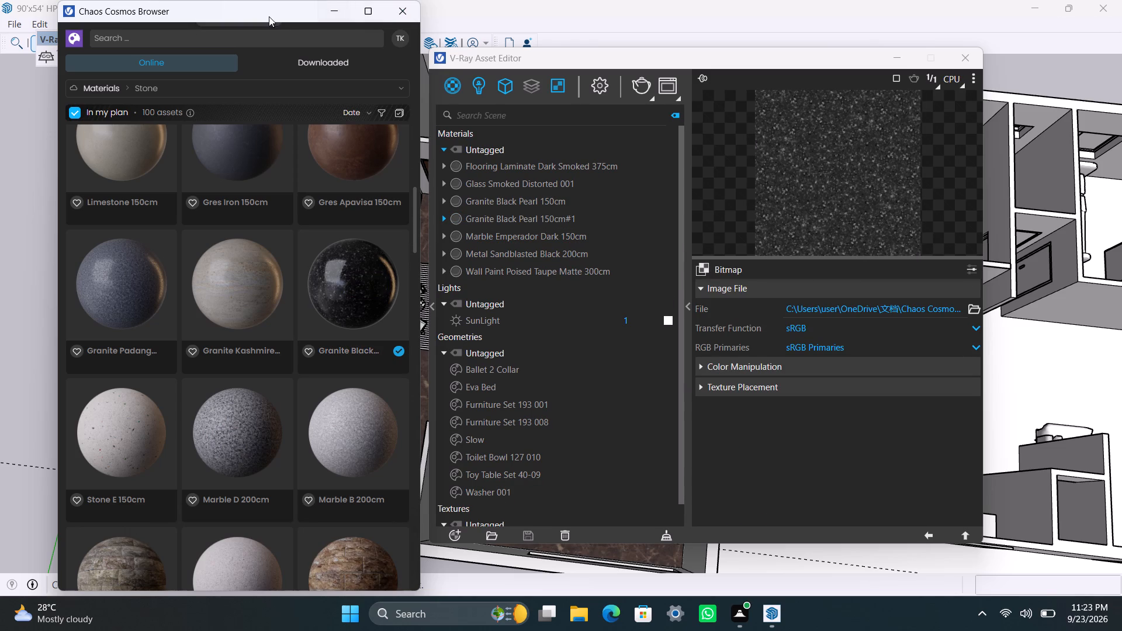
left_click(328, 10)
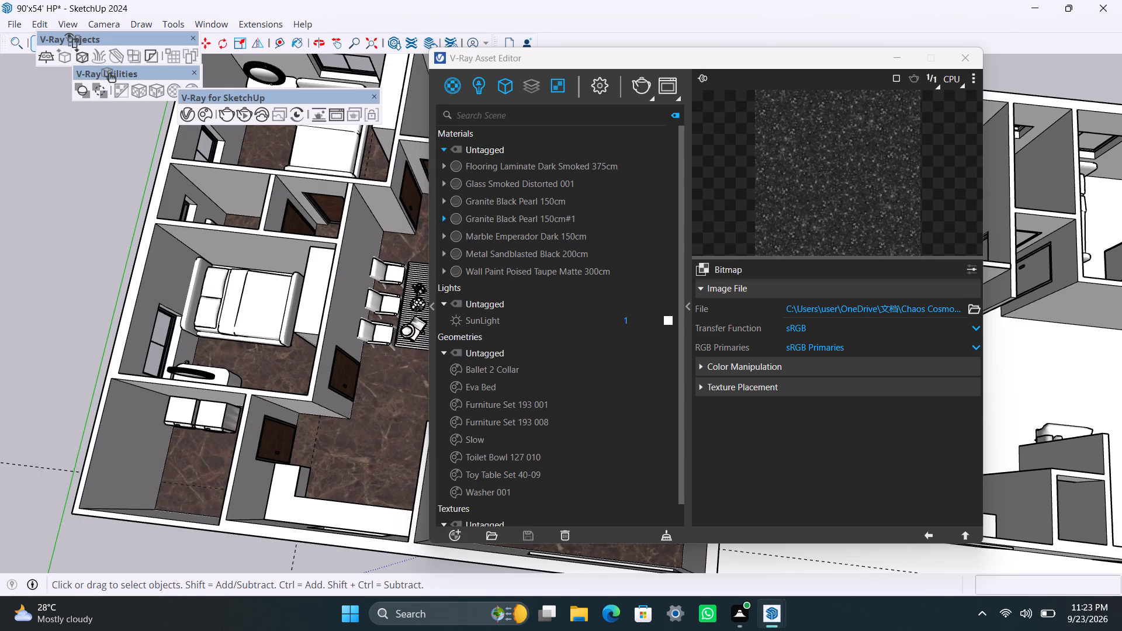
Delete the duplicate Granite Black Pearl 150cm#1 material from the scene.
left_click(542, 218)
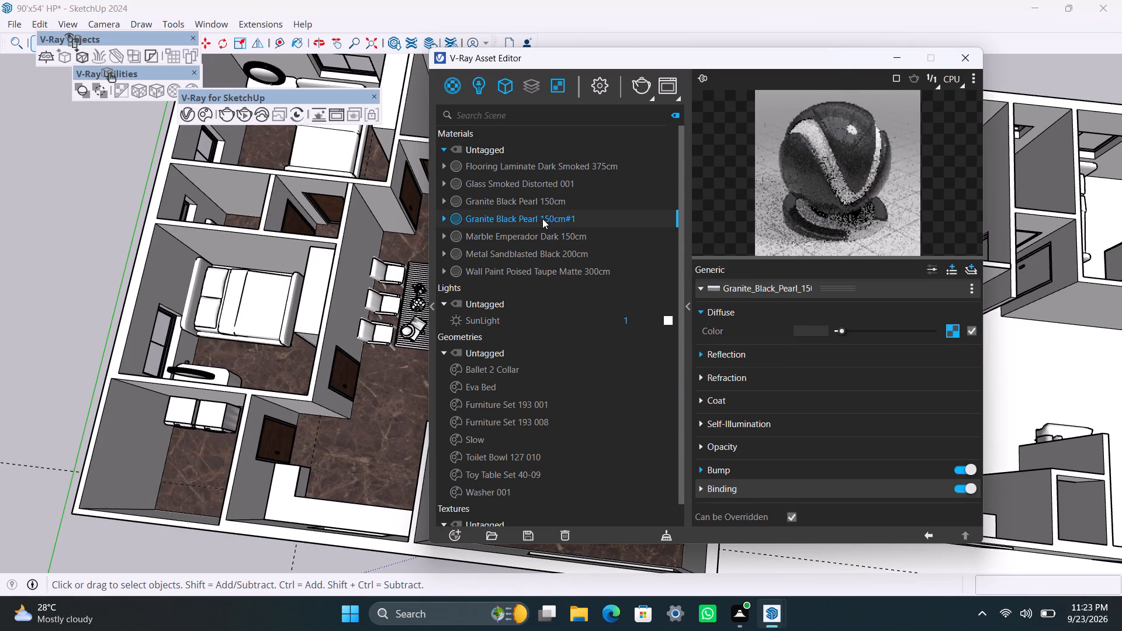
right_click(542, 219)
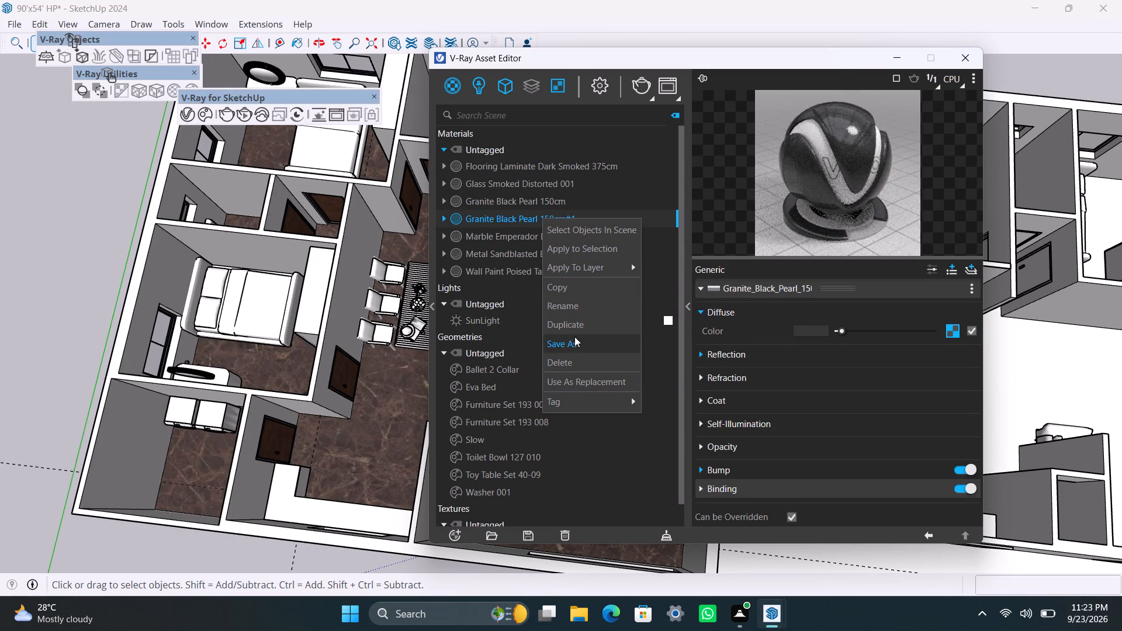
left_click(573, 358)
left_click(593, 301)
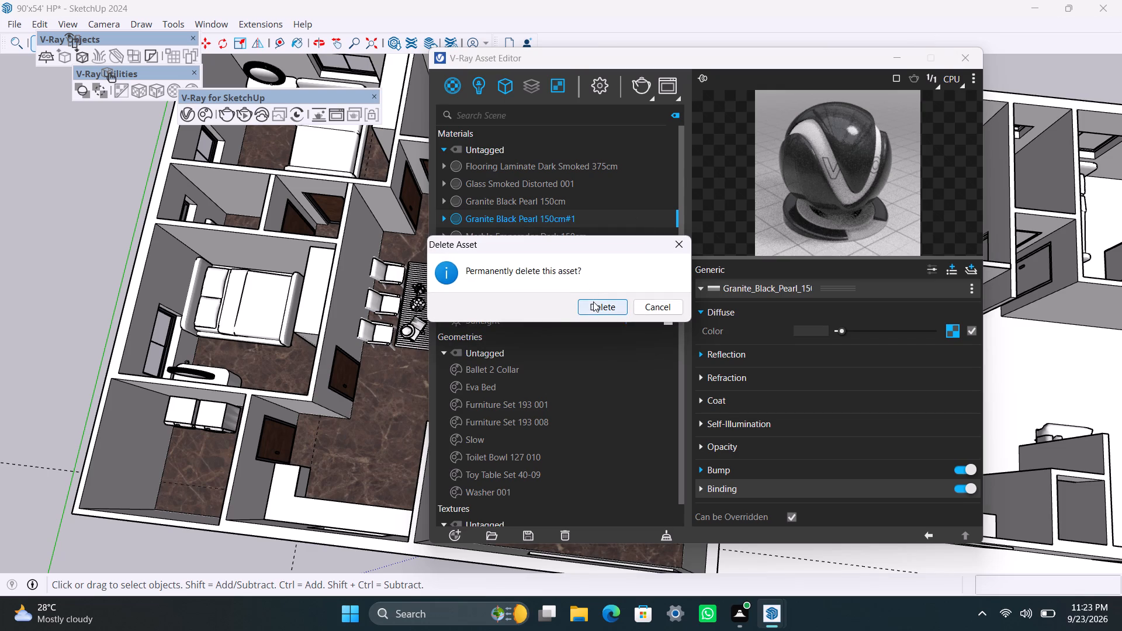
Apply Granite Black Pearl 150cm to the kitchen counter in the six-seat dining apartment, using the fitted cubic projection.
left_click(318, 502)
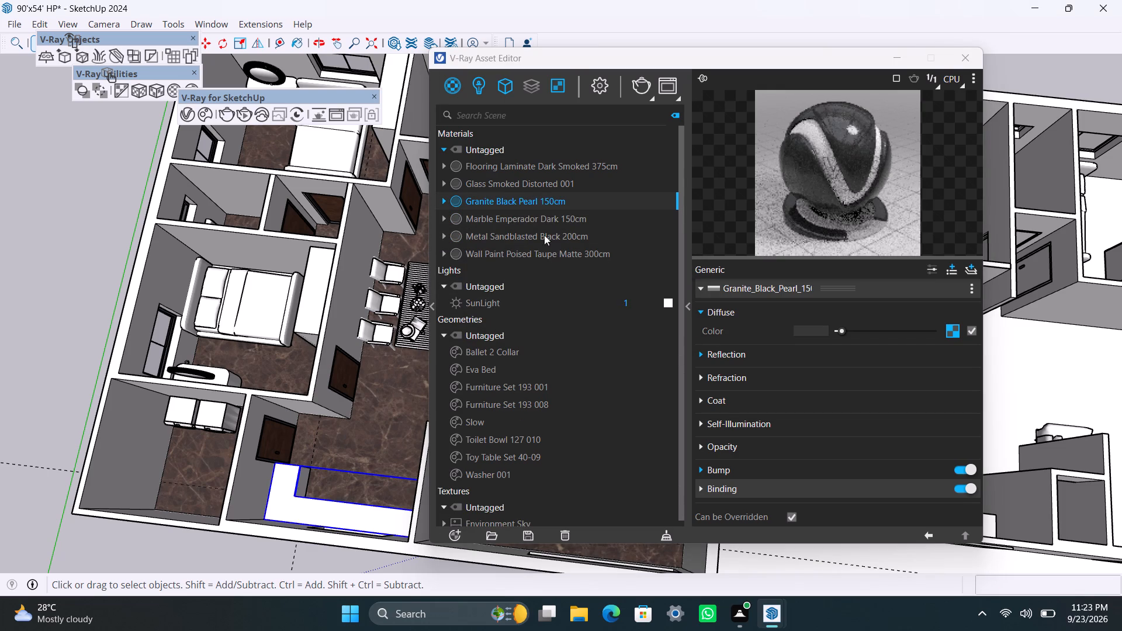
right_click(520, 203)
left_click(548, 231)
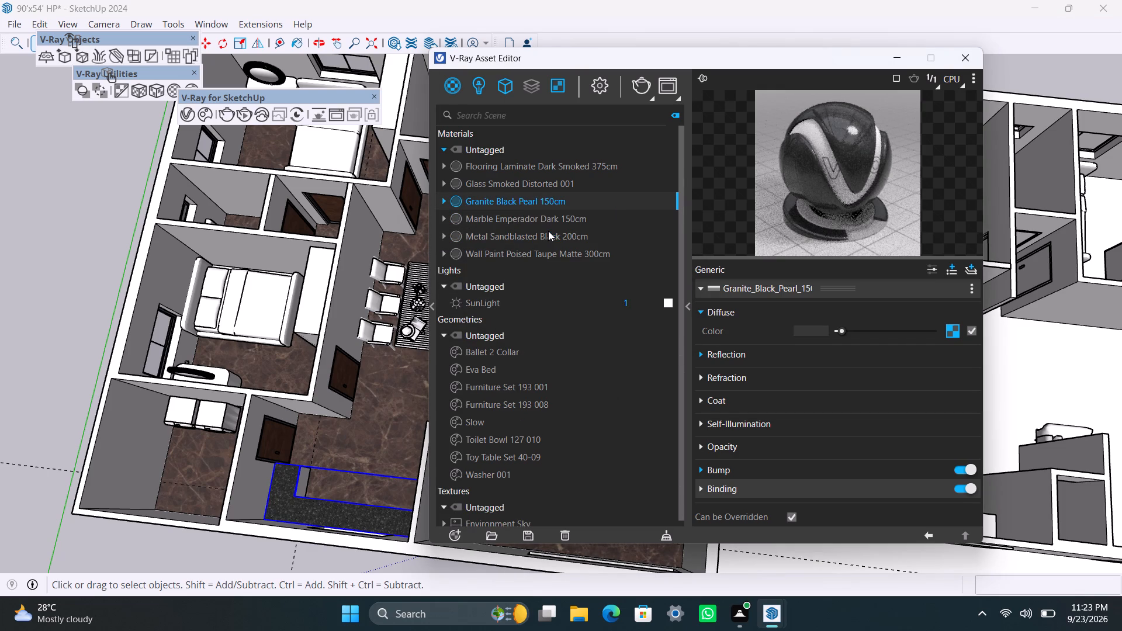
left_click(161, 90)
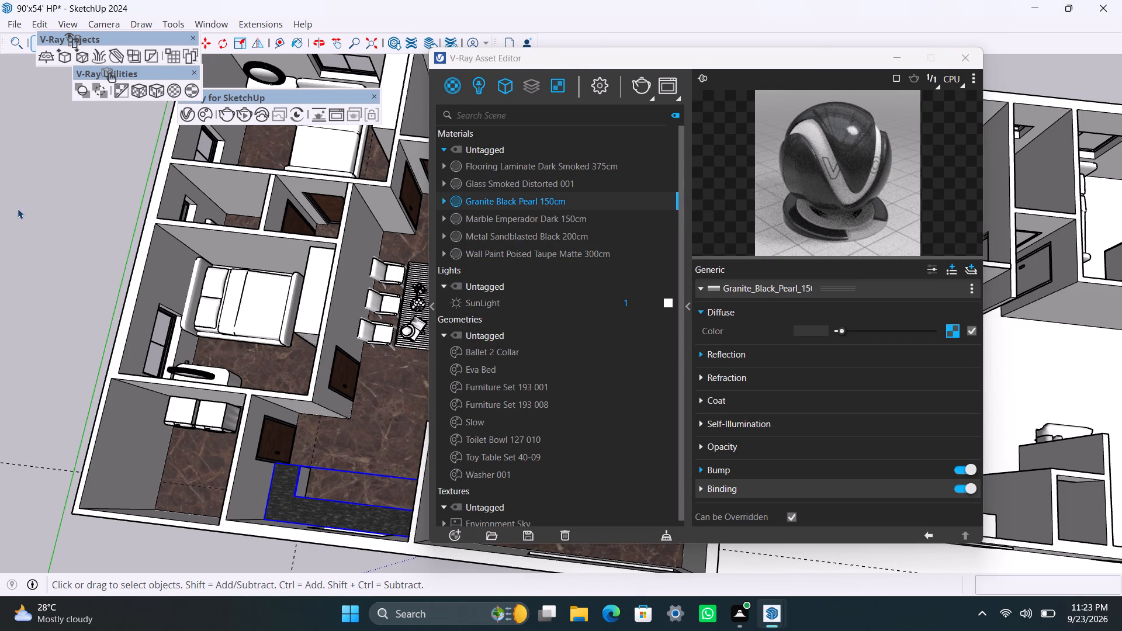
left_click(18, 209)
Apply Granite Black Pearl 150cm to the kitchen counter in the apartment with the four-seat dining table, using the fitted cubic projection.
scroll(92, 372, "down", 8)
middle_click_drag(189, 422, 48, 434, "shift")
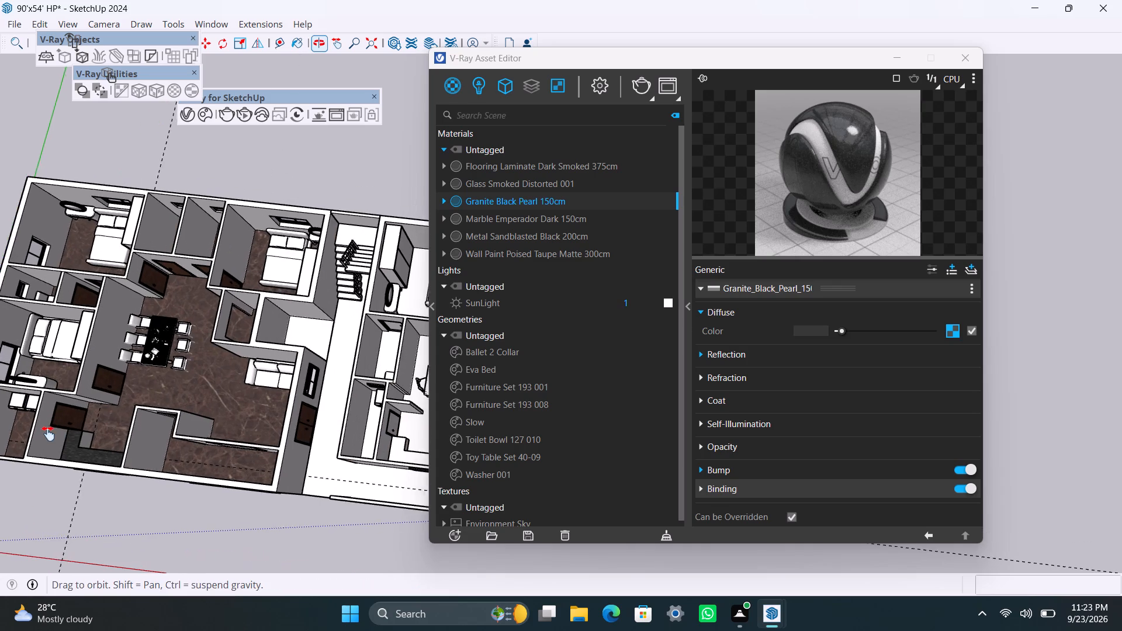
middle_click_drag(48, 434, 37, 432, "shift")
scroll(222, 422, "down", 3)
middle_click_drag(295, 437, 210, 481, "shift")
scroll(211, 481, "down", 1, "shift")
scroll(263, 483, "up", 10)
left_click(259, 484)
double_click(259, 483)
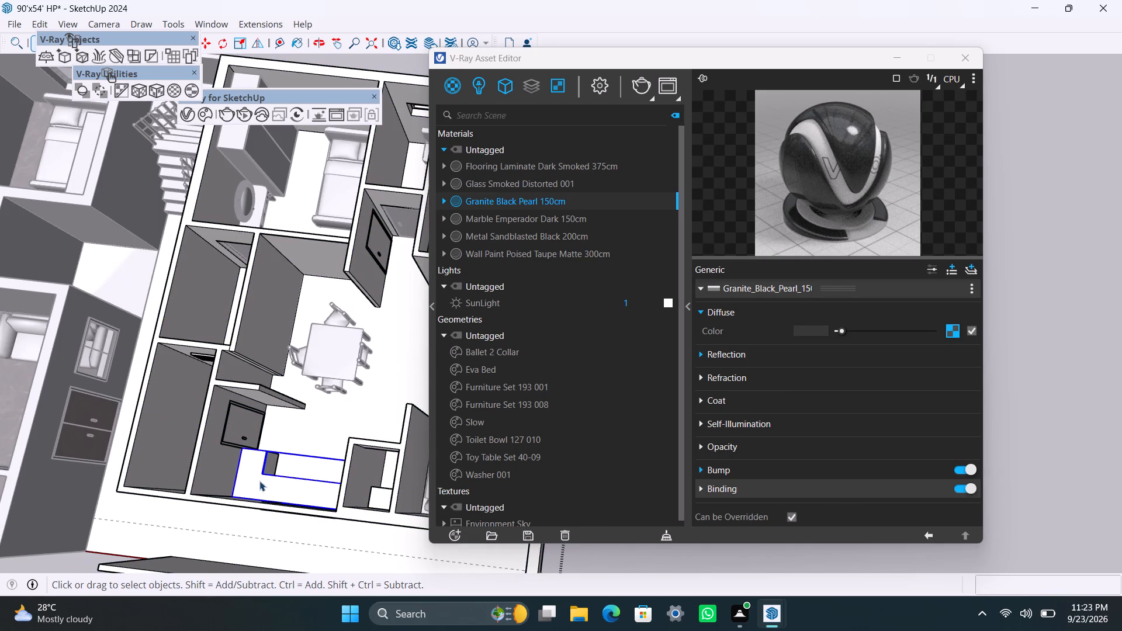
right_click(550, 203)
left_click(604, 237)
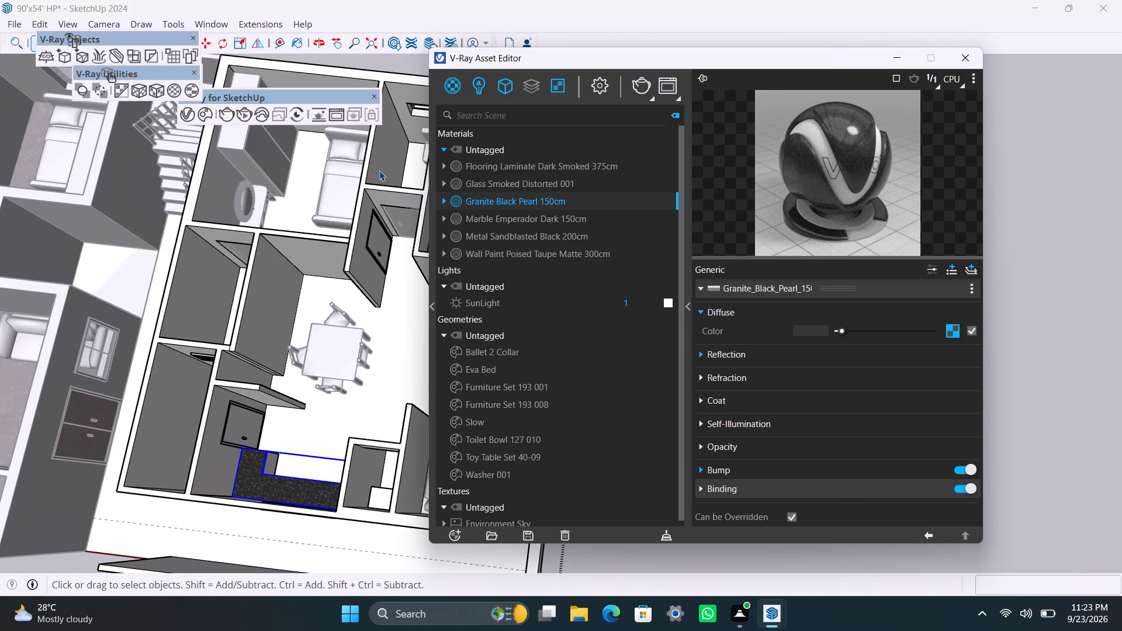
left_click(163, 85)
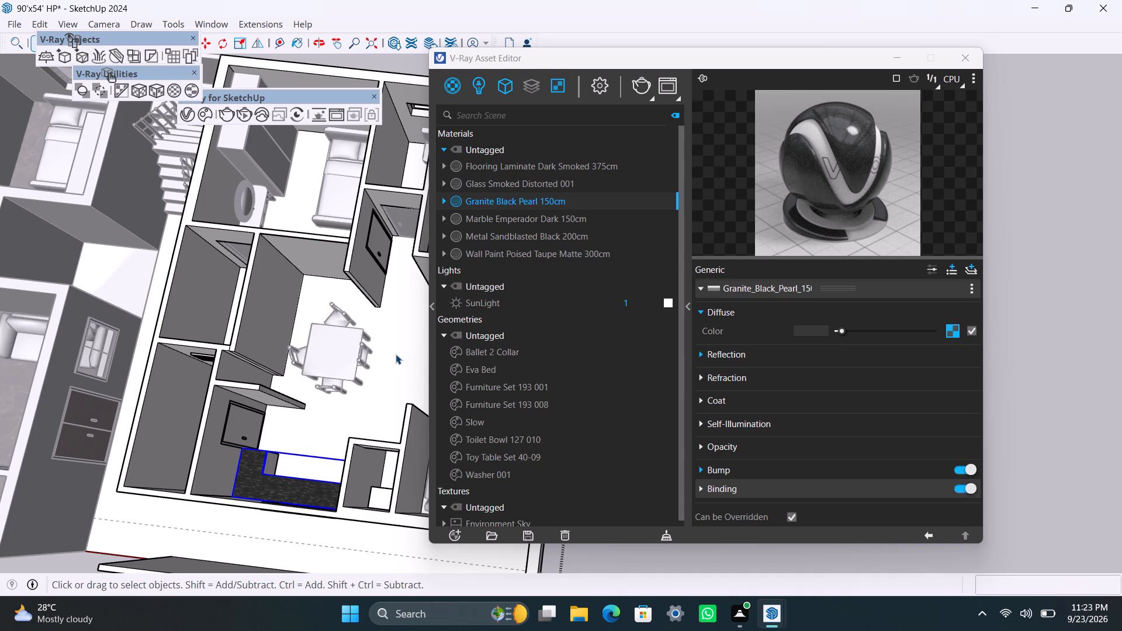
Apply Marble Emperador Dark 150cm to the floor face spanning the four-seat dining apartment and the corridor, using the fitted cubic projection.
left_click(396, 354)
left_click(396, 354)
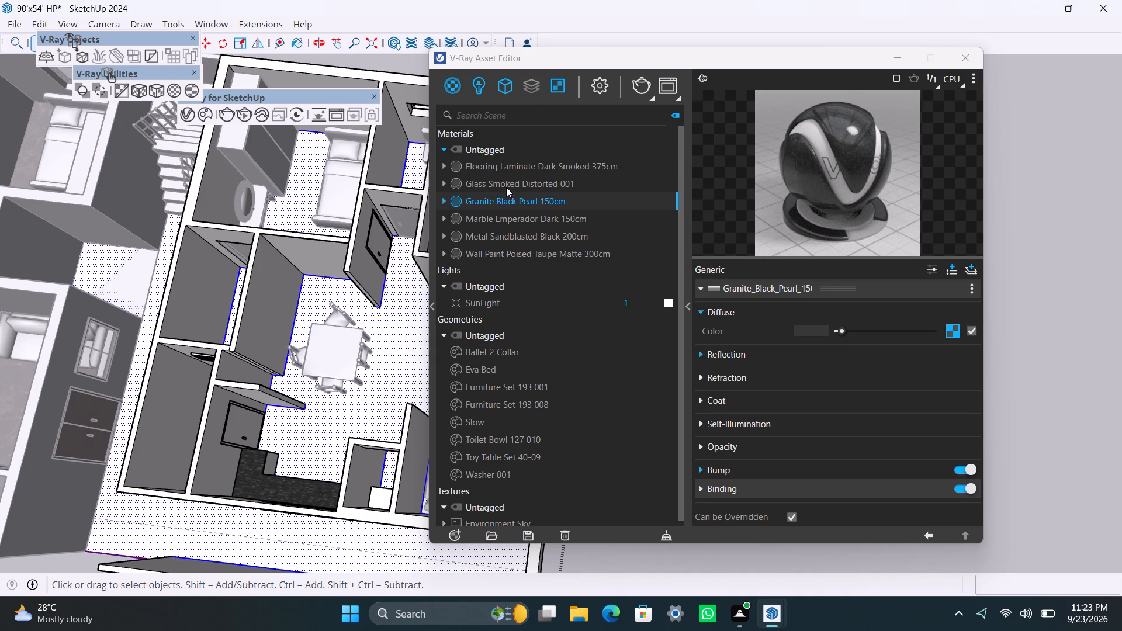
left_click(506, 223)
right_click(507, 219)
left_click(530, 243)
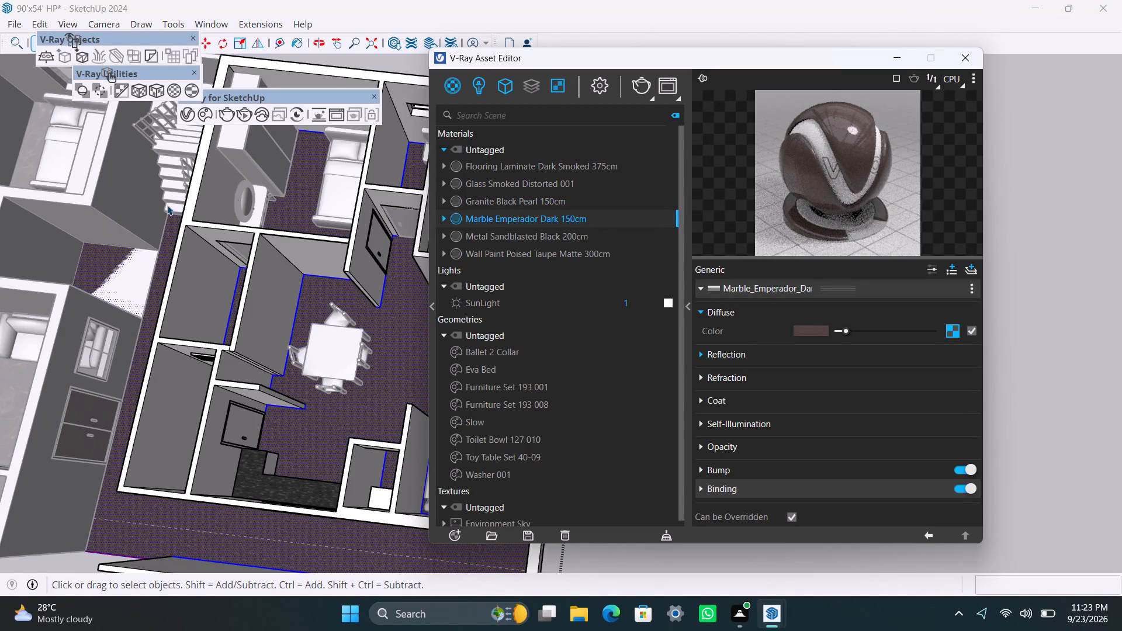
left_click(151, 91)
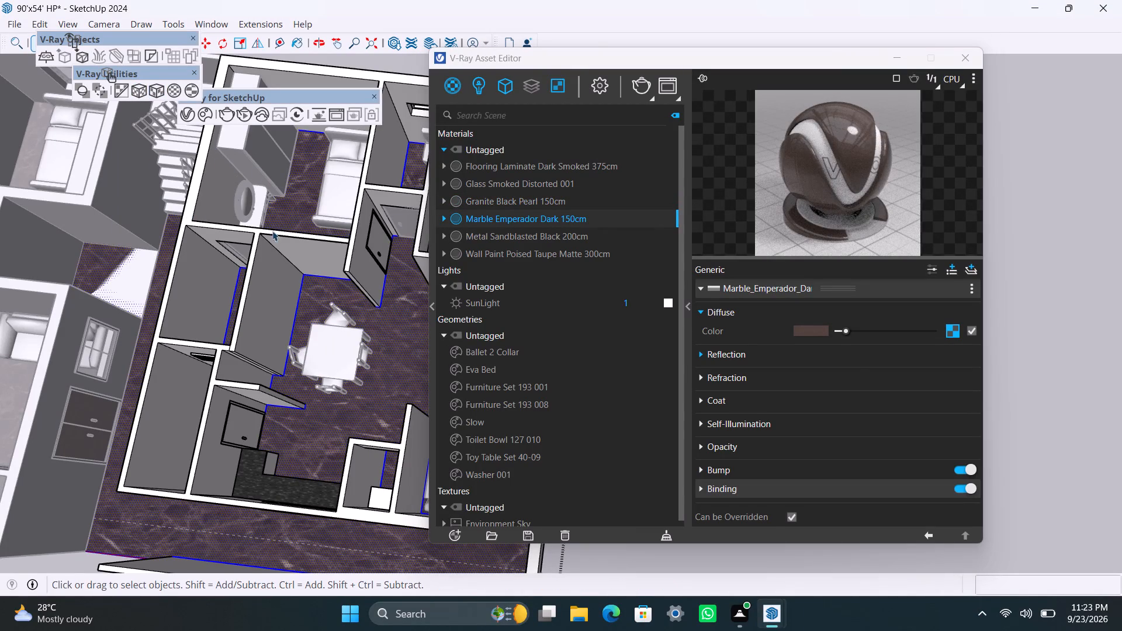
left_click(1065, 289)
Examine the marble floor along the corridor and in the small room behind the sofa of the six-seat dining apartment.
scroll(324, 487, "down", 3)
middle_click_drag(231, 481, 320, 427)
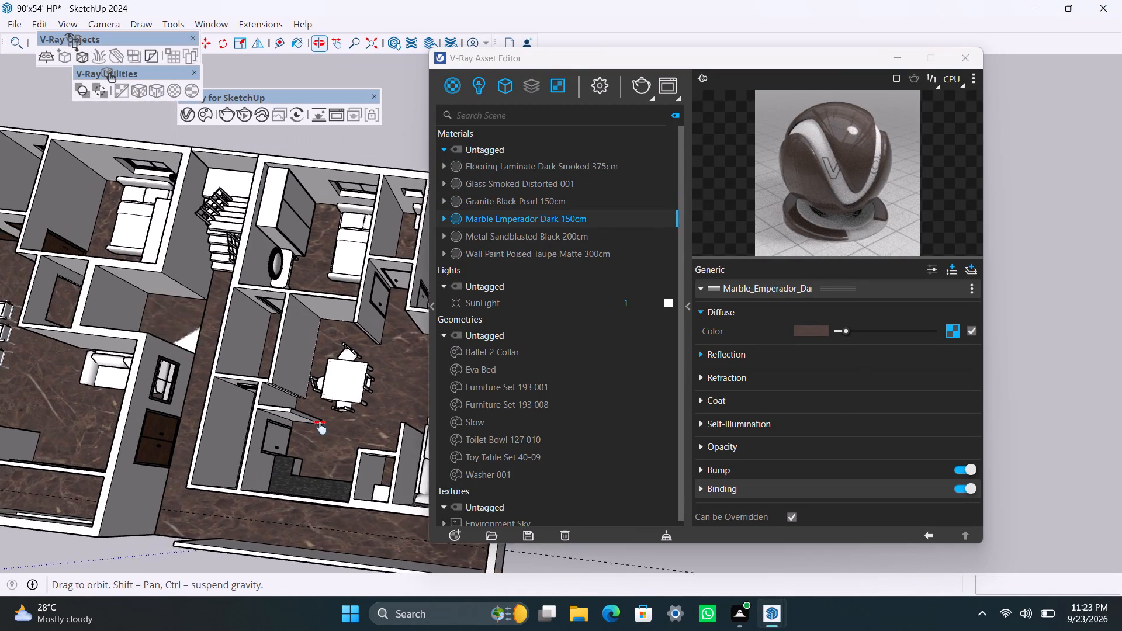
middle_click_drag(320, 427, 325, 402)
scroll(261, 452, "up", 3)
middle_click_drag(280, 438, 338, 457, "shift")
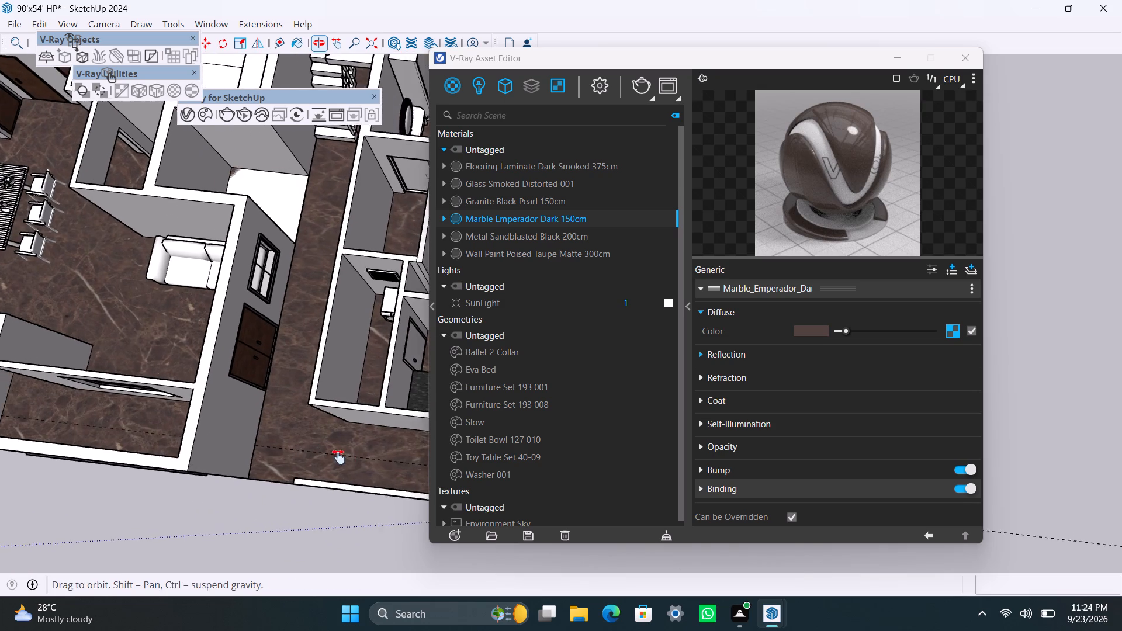
middle_click_drag(338, 457, 366, 469, "shift")
scroll(361, 370, "down", 2)
scroll(345, 262, "up", 6)
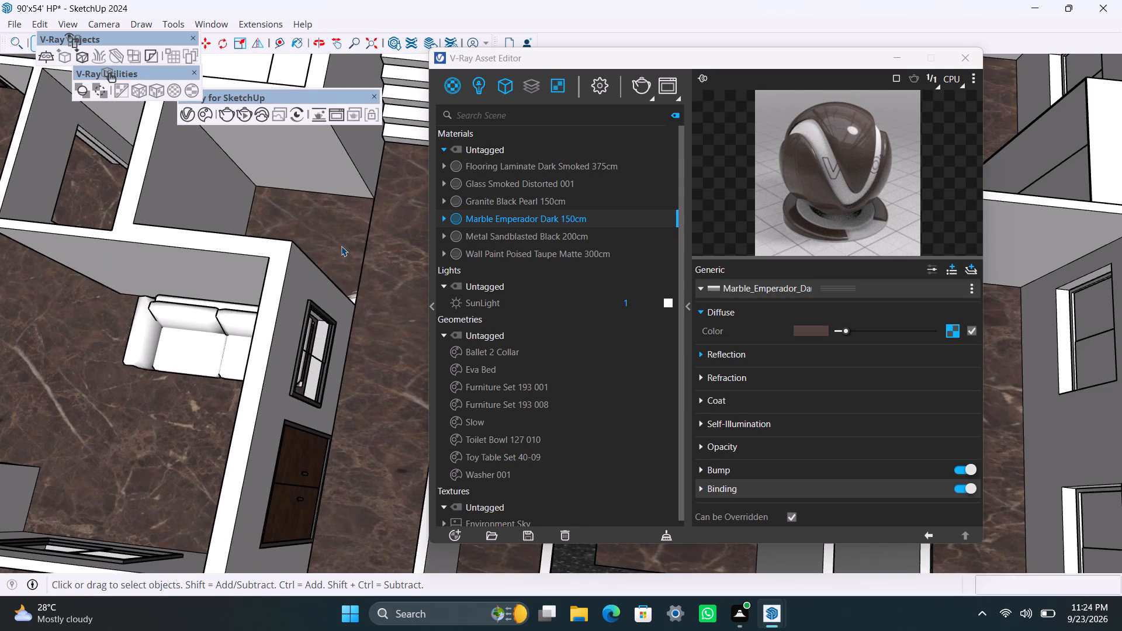
left_click(341, 246)
scroll(346, 246, "up", 3)
middle_click_drag(348, 245, 325, 307)
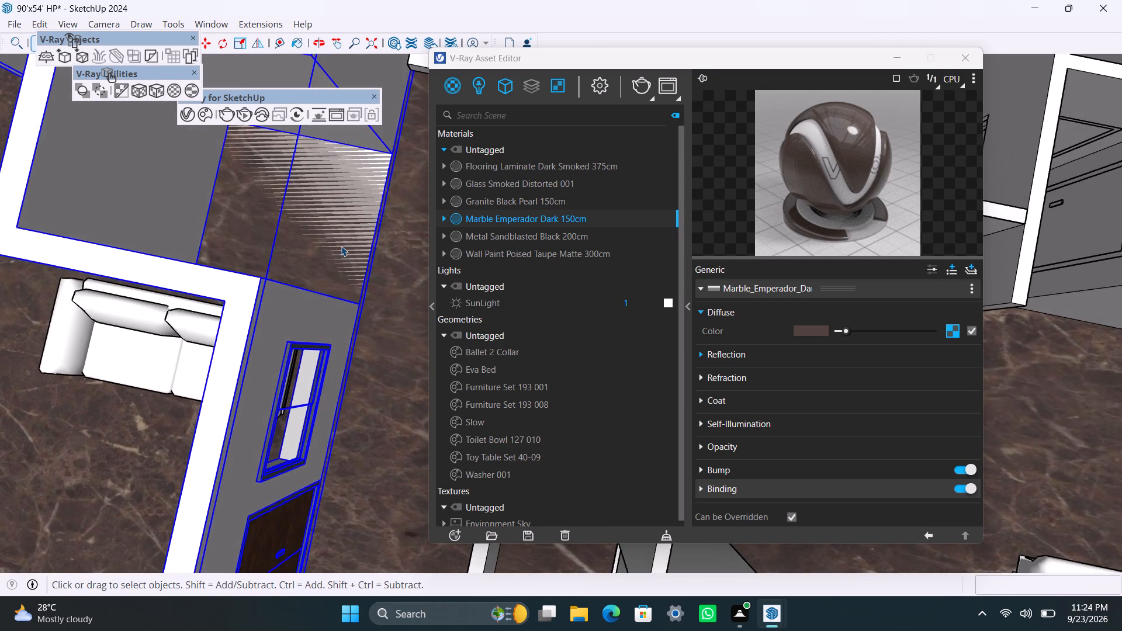
scroll(341, 246, "up", 3)
scroll(339, 245, "down", 9)
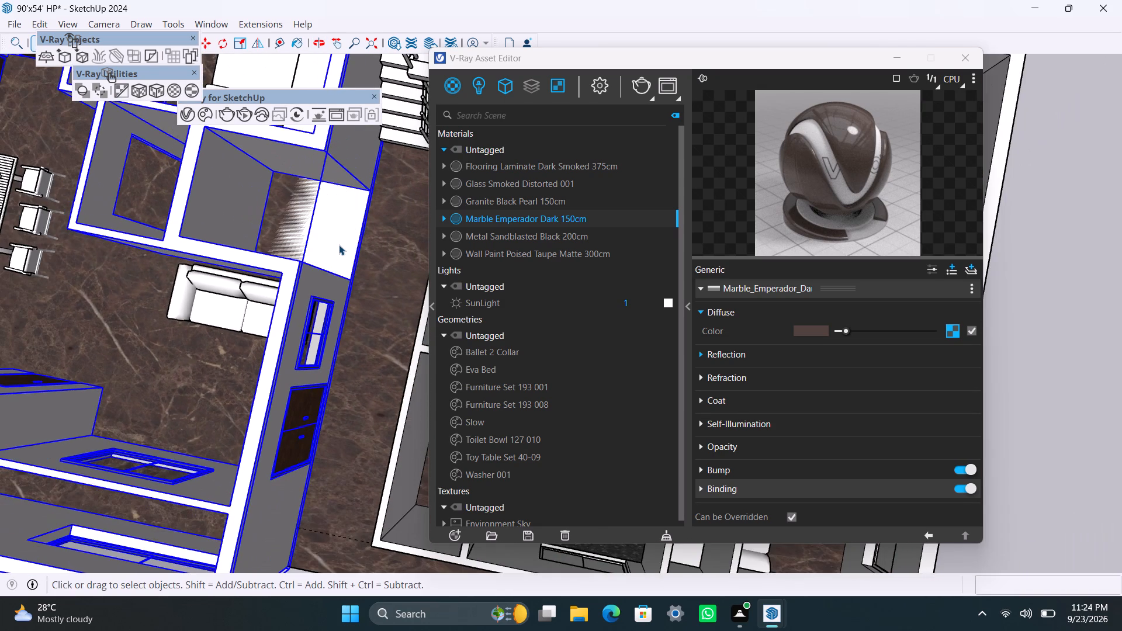
Undo the fitted projection and the Marble Emperador Dark application on the corridor floor face.
key("ctrl+z")
key("ctrl+z")
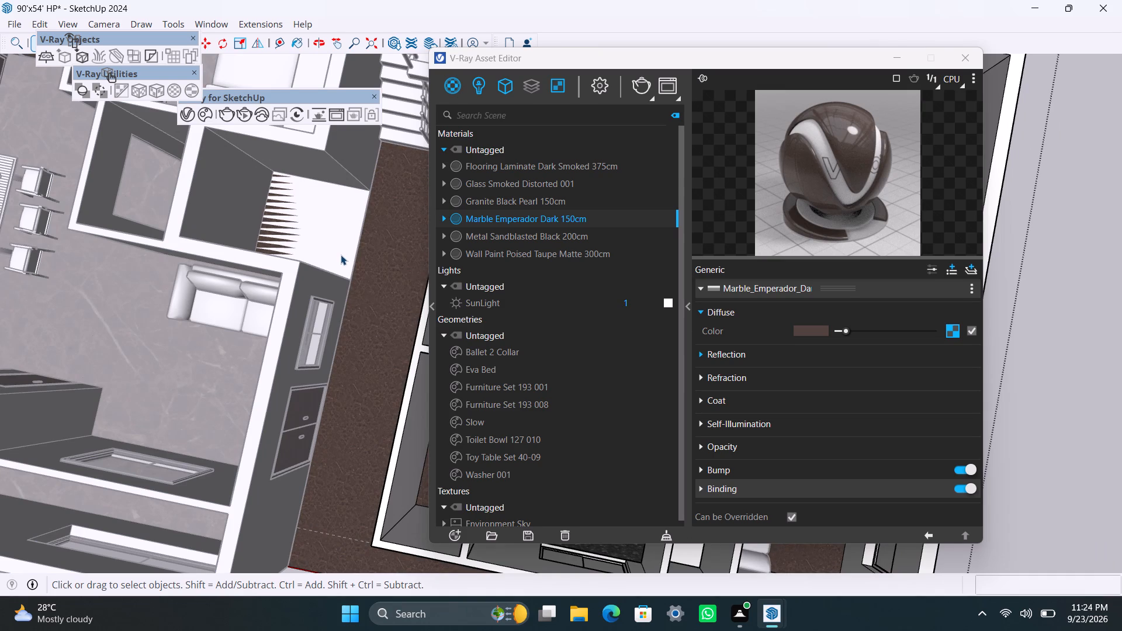
key("ctrl+z")
Draw a rectangle covering the floor of the small open room beside the corridor, behind the six-seat apartment's sofa.
scroll(343, 254, "up", 3)
left_click(345, 247)
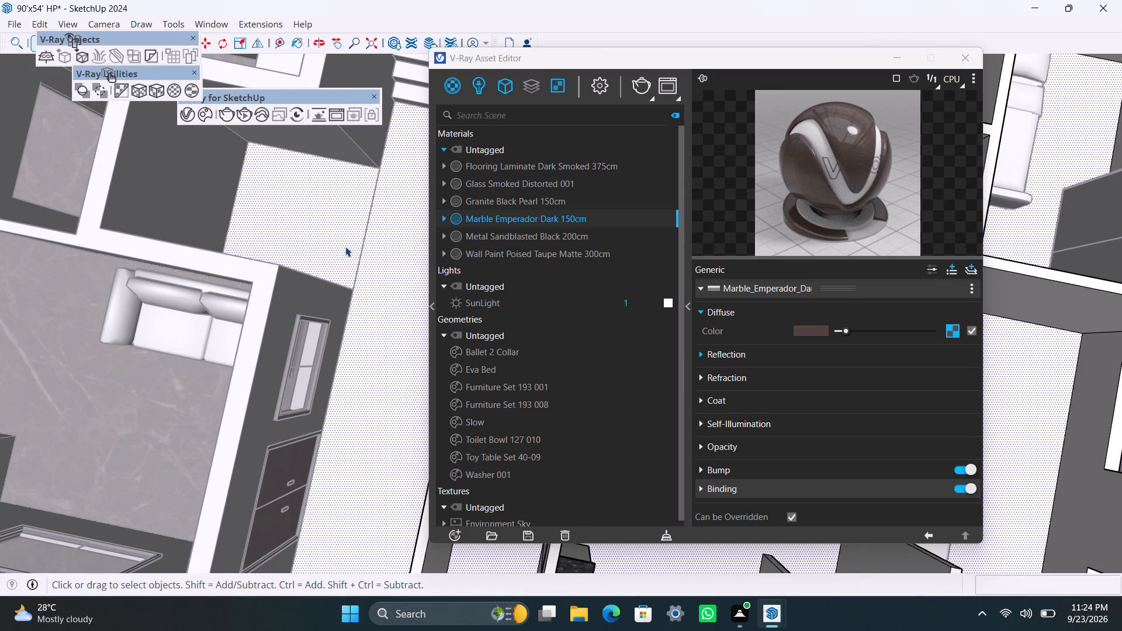
scroll(337, 227, "up", 2)
key("r")
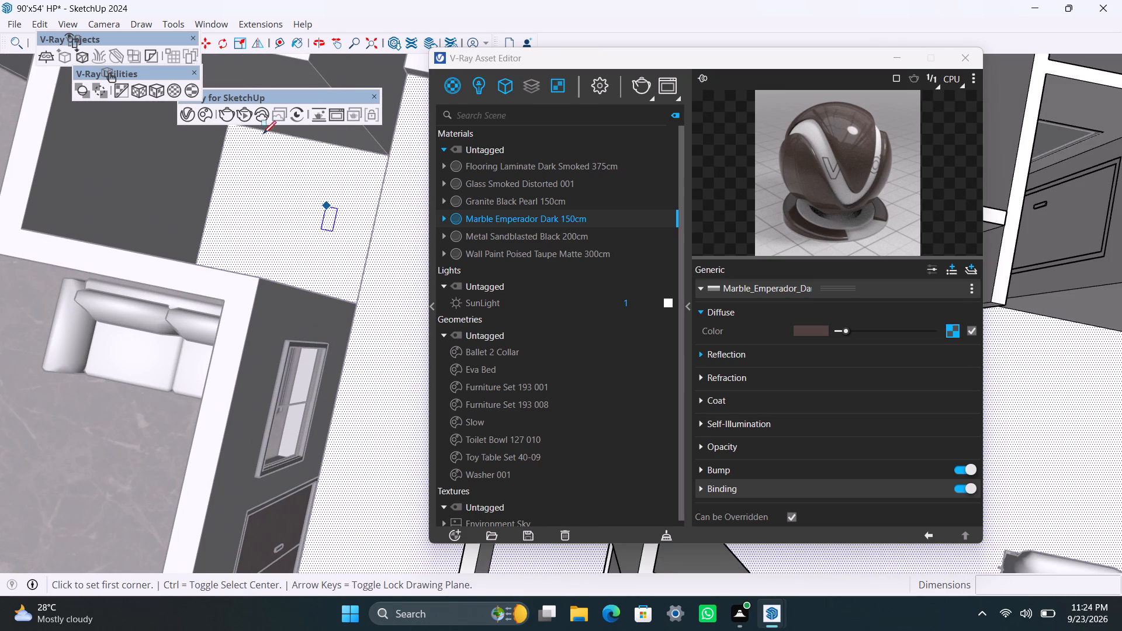
scroll(241, 204, "down", 1)
middle_click_drag(245, 211, 255, 293)
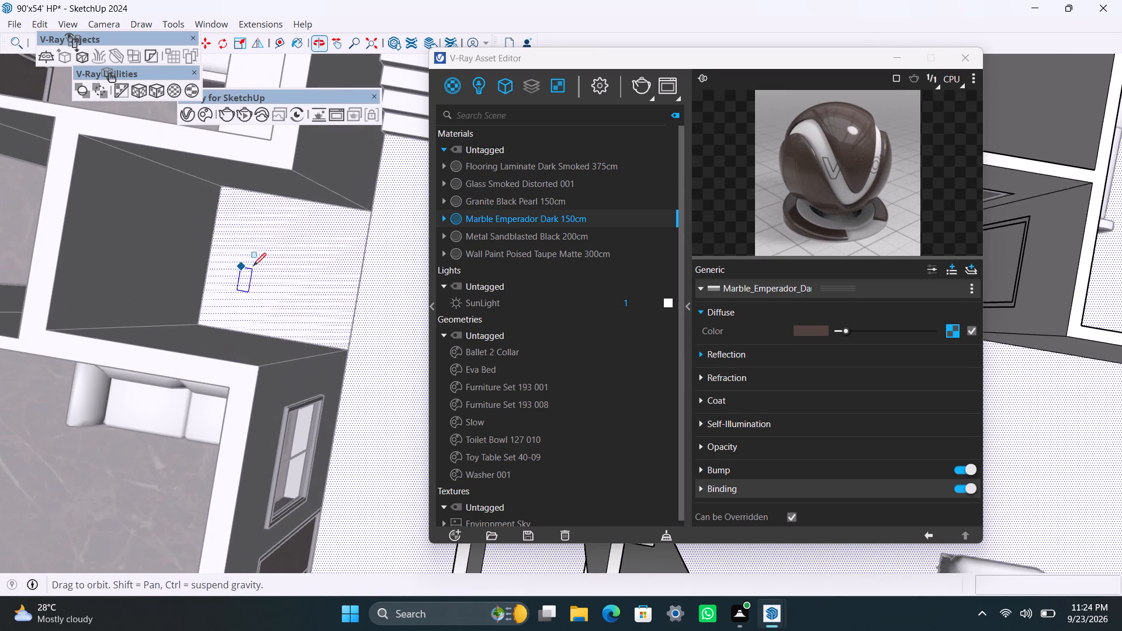
left_click(225, 199)
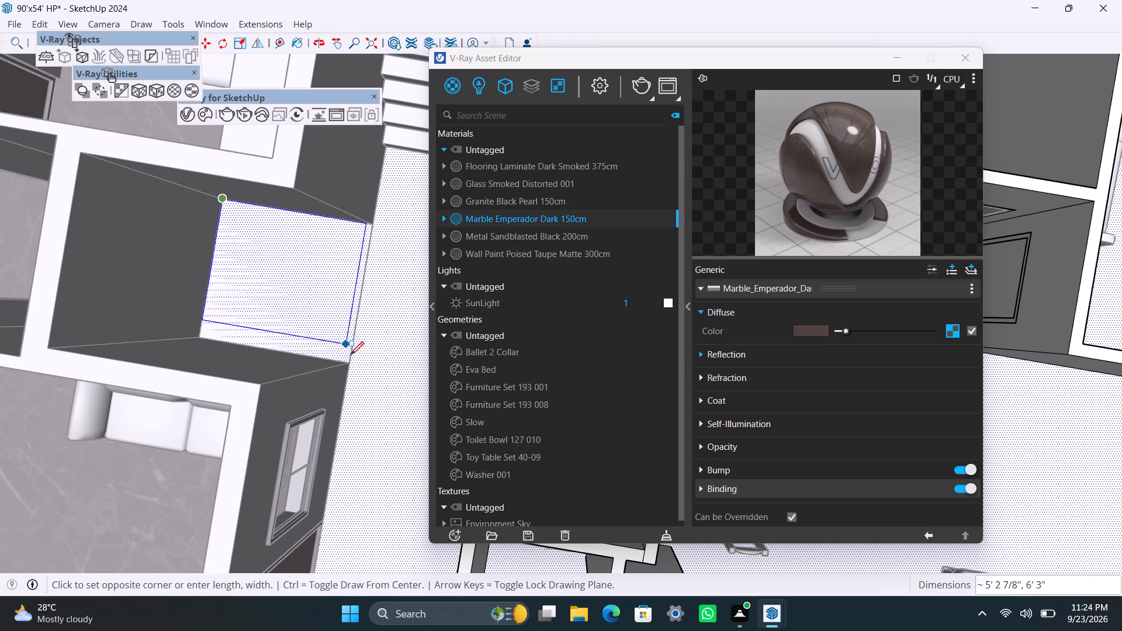
left_click(351, 360)
key("space")
Apply Marble Emperador Dark 150cm to the corridor and four-seat apartment floor face, using the fitted cubic projection.
left_click(392, 314)
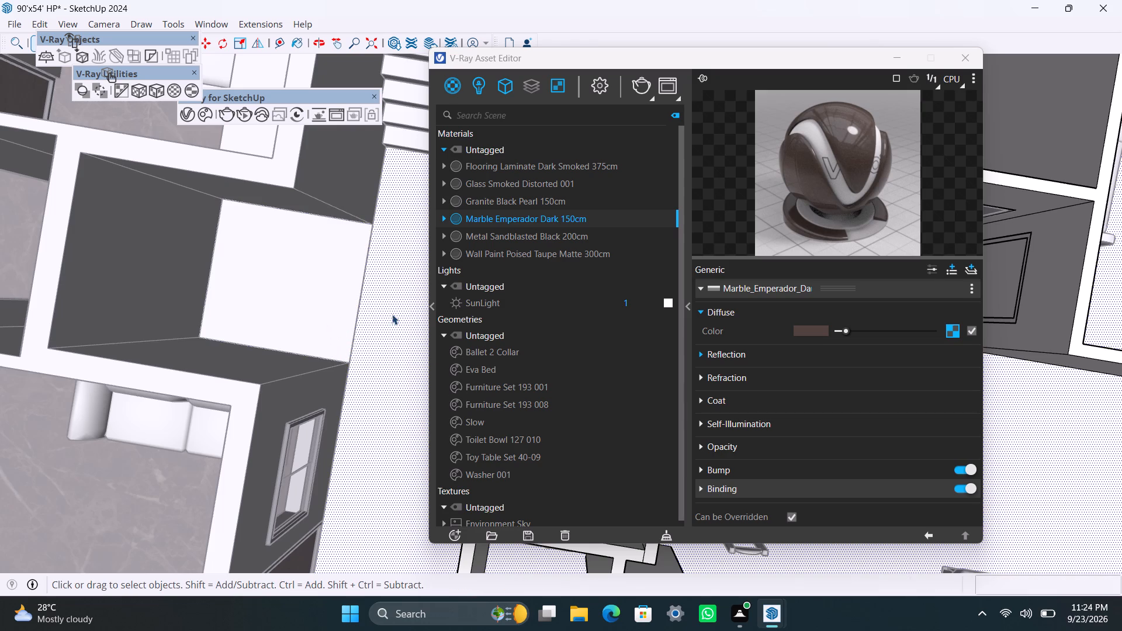
left_click(333, 310)
left_click(394, 316)
scroll(365, 331, "down", 11)
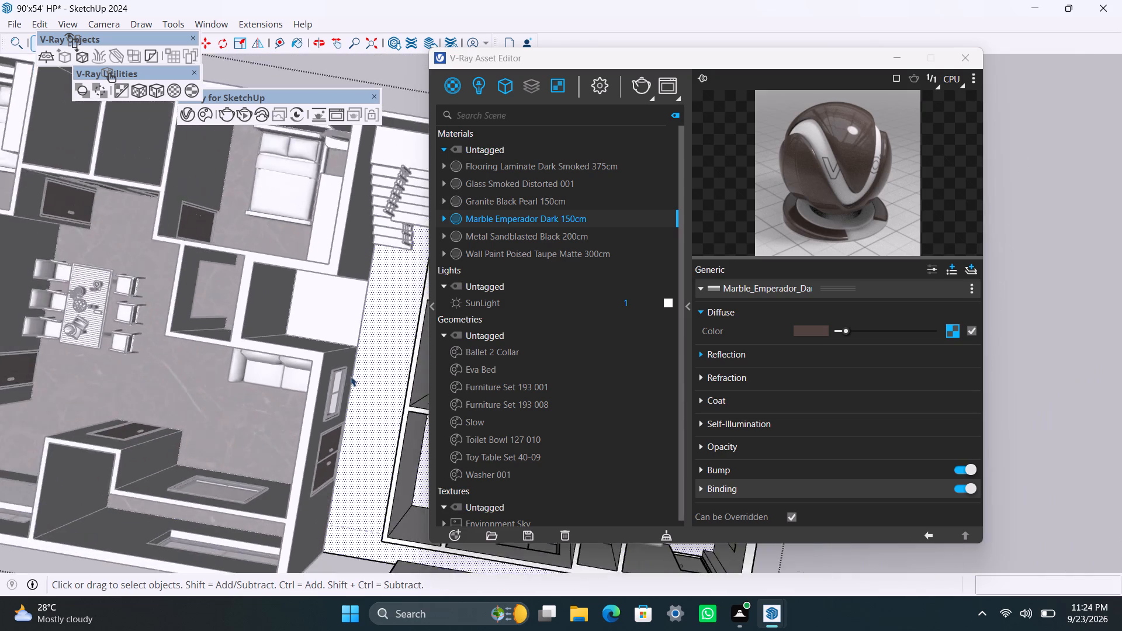
middle_click_drag(352, 390, 265, 307, "shift")
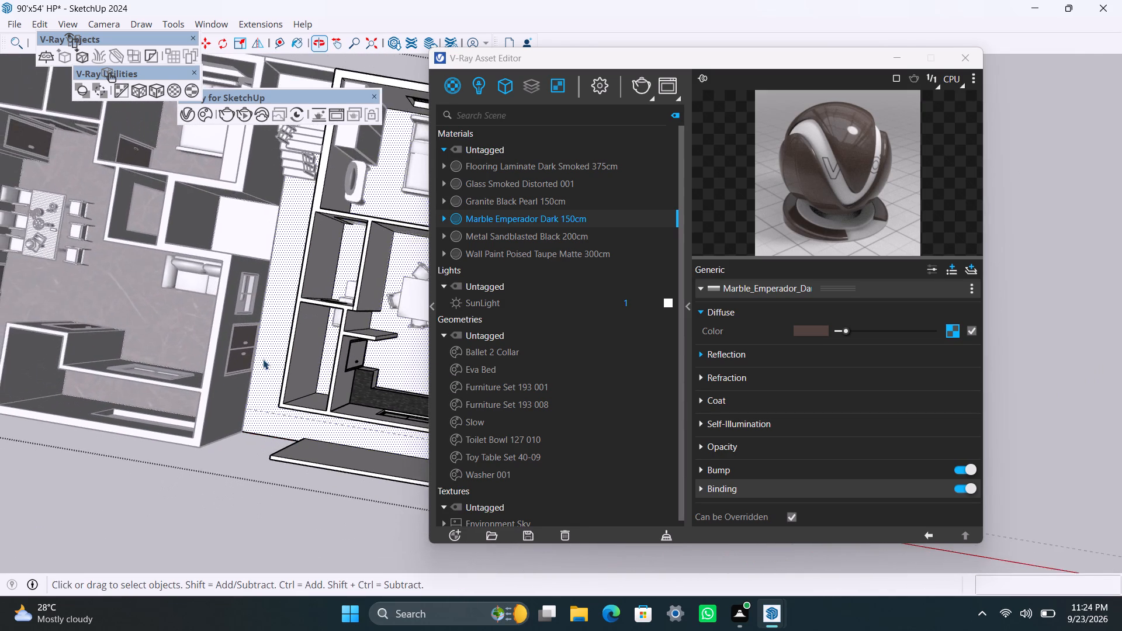
scroll(269, 389, "up", 3)
middle_click_drag(297, 429, 470, 166)
scroll(288, 417, "down", 2)
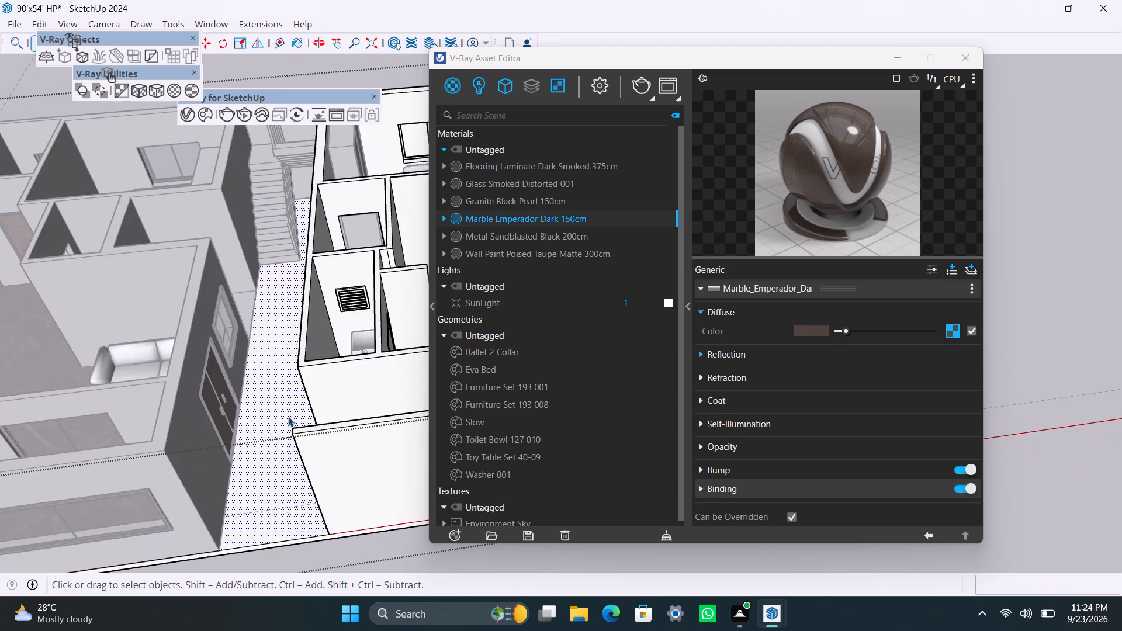
scroll(288, 417, "down", 1)
right_click(482, 220)
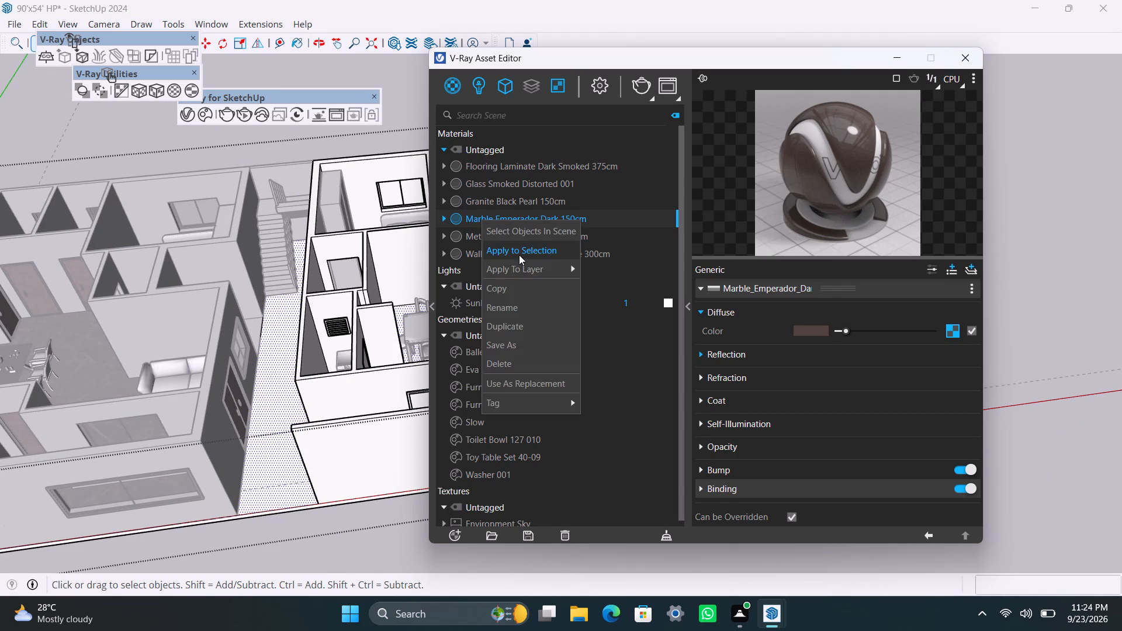
left_click(519, 255)
left_click(162, 91)
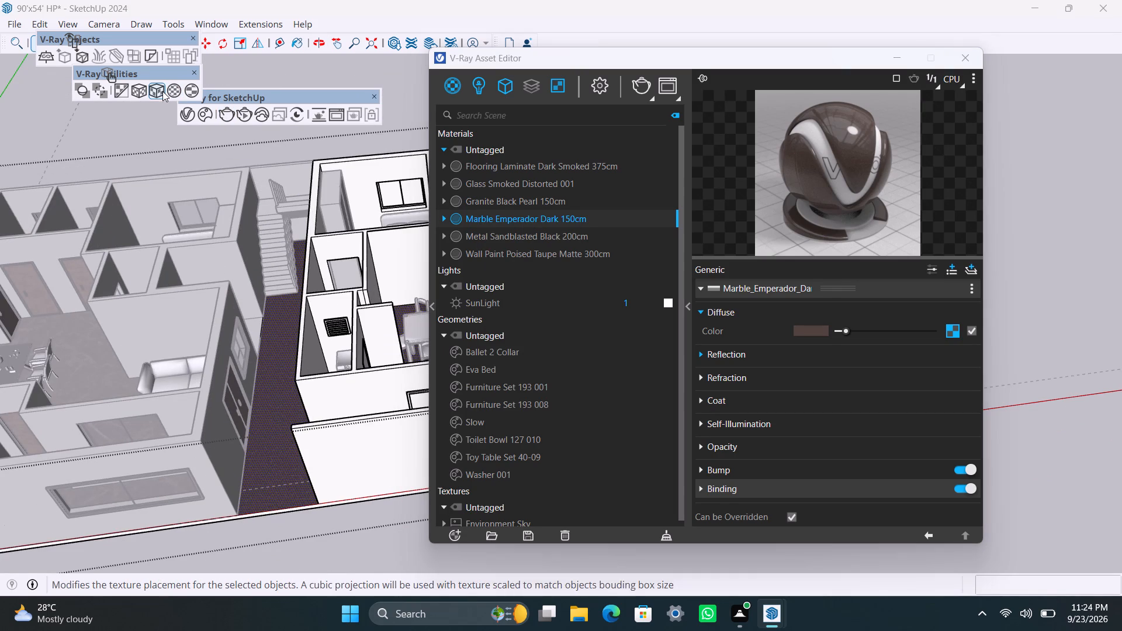
key("space")
left_click(1046, 255)
Examine the marble floors and the doors, windows and furniture across both apartments from several angles.
scroll(323, 341, "down", 8)
middle_click_drag(308, 365, 327, 628)
scroll(331, 456, "up", 3)
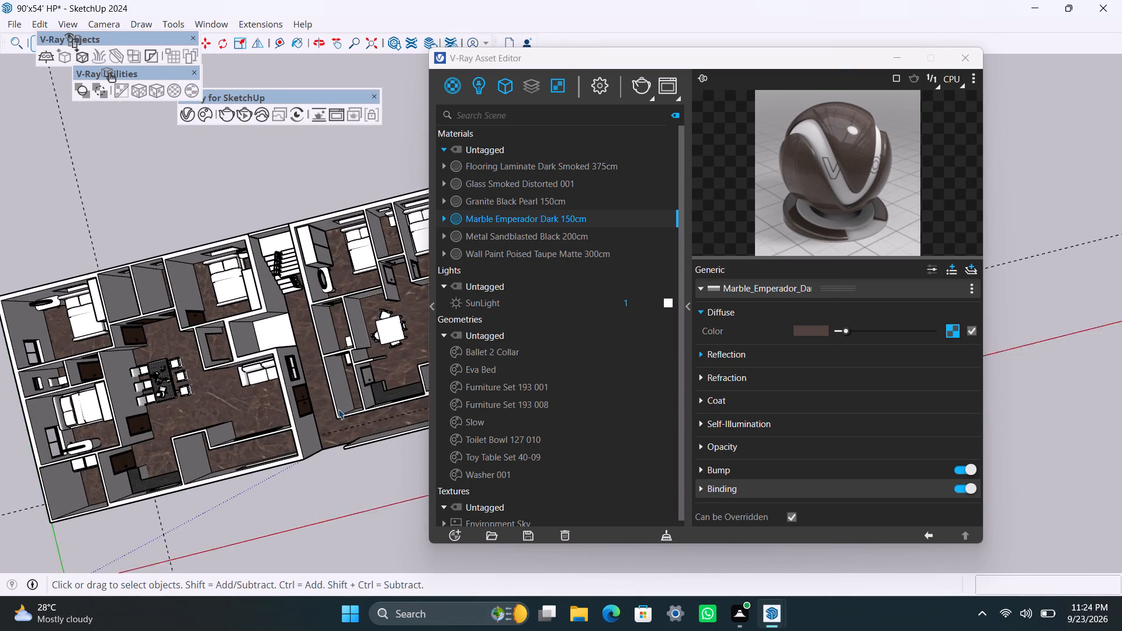
middle_click_drag(341, 408, 466, 296, "shift")
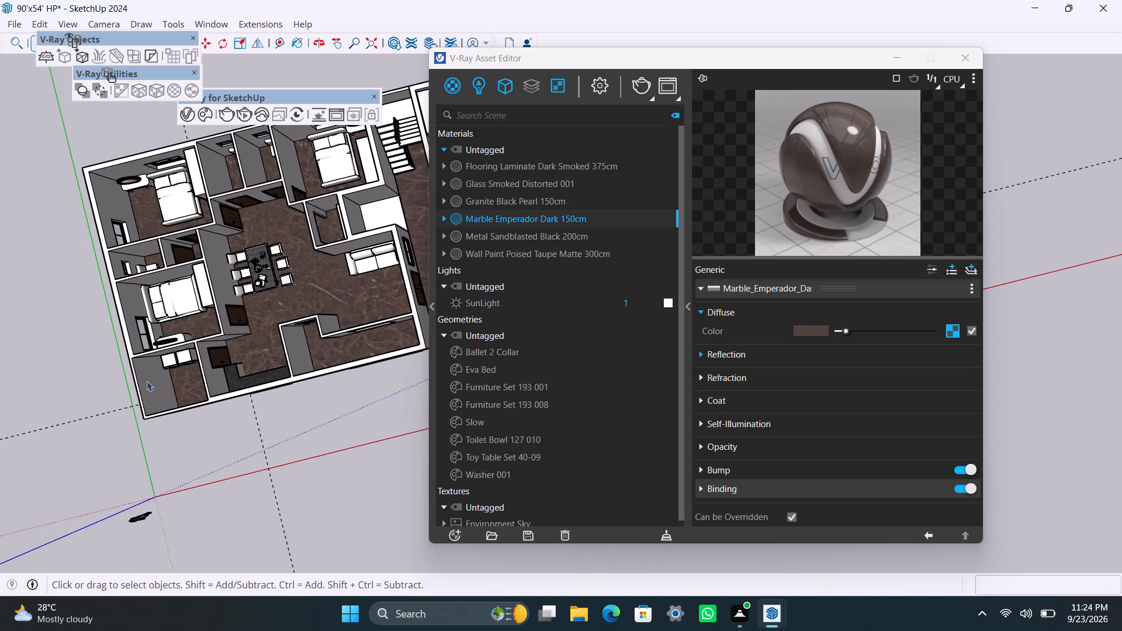
scroll(328, 305, "down", 3)
middle_click_drag(281, 399, 68, 318)
scroll(216, 286, "up", 2)
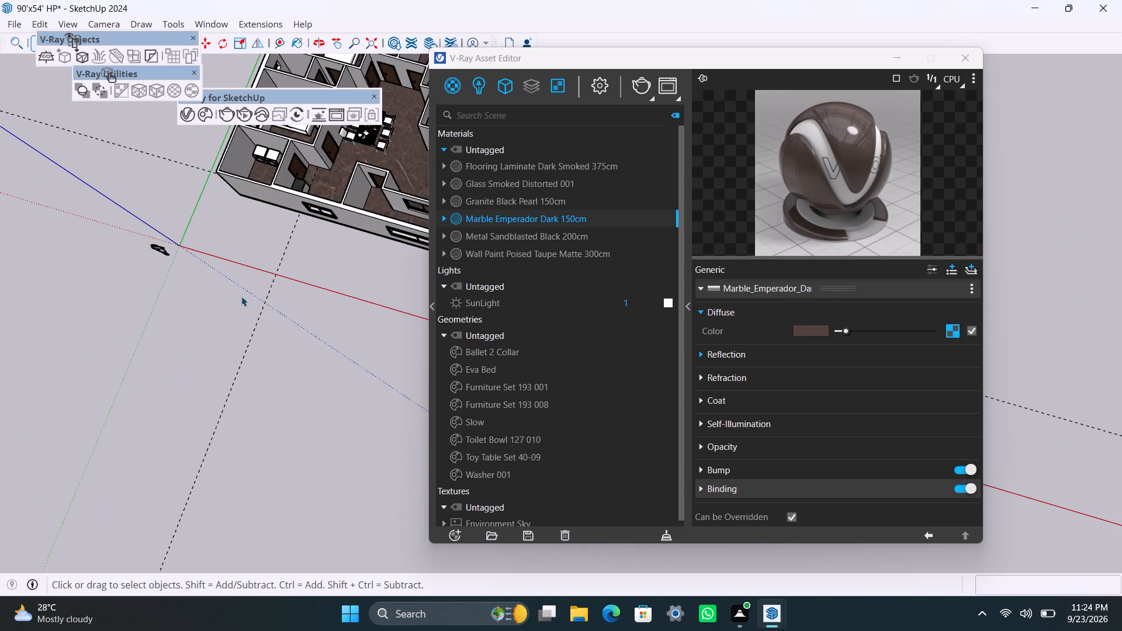
middle_click_drag(257, 308, 237, 543, "shift")
scroll(275, 435, "up", 7)
scroll(267, 352, "down", 3)
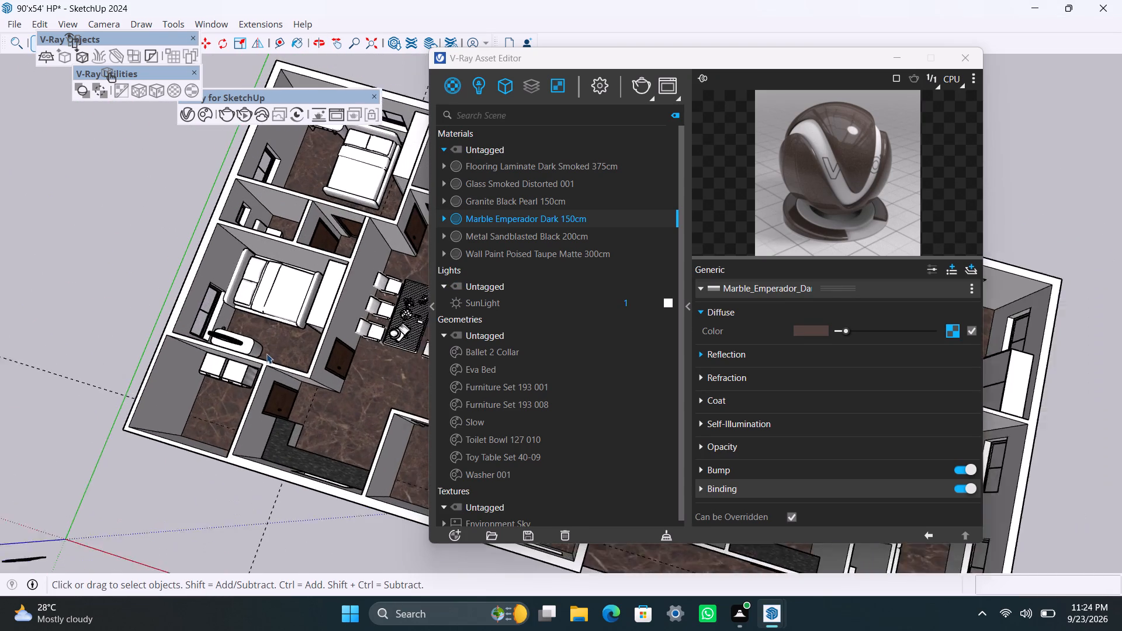
middle_click_drag(272, 356, 247, 418, "shift")
scroll(292, 372, "up", 2)
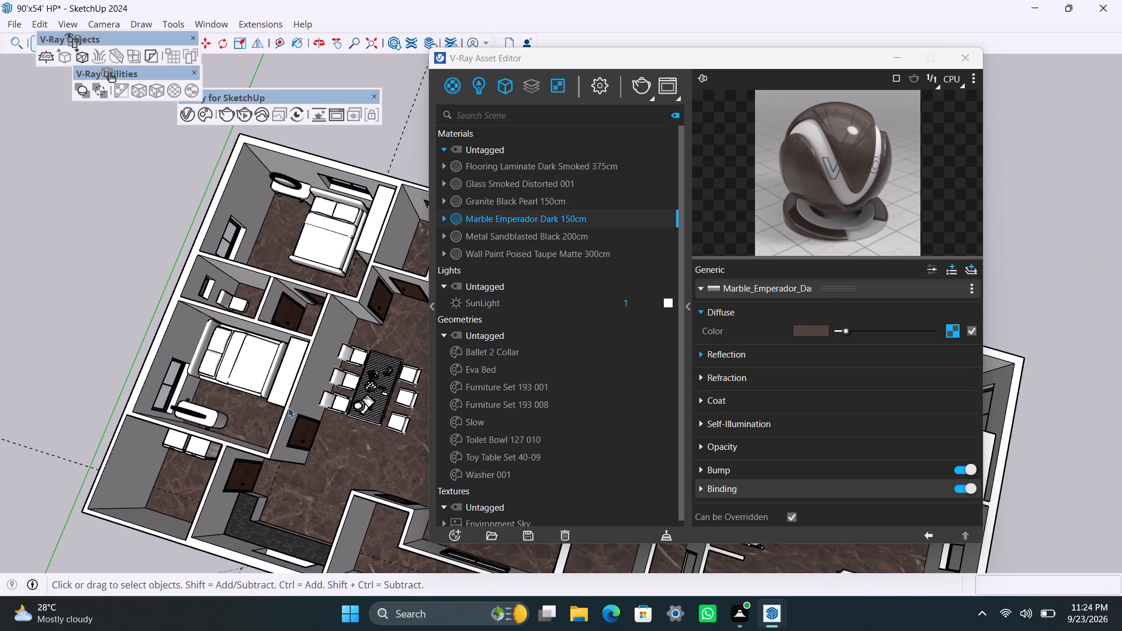
scroll(286, 417, "down", 2)
middle_click_drag(265, 404, 161, 315)
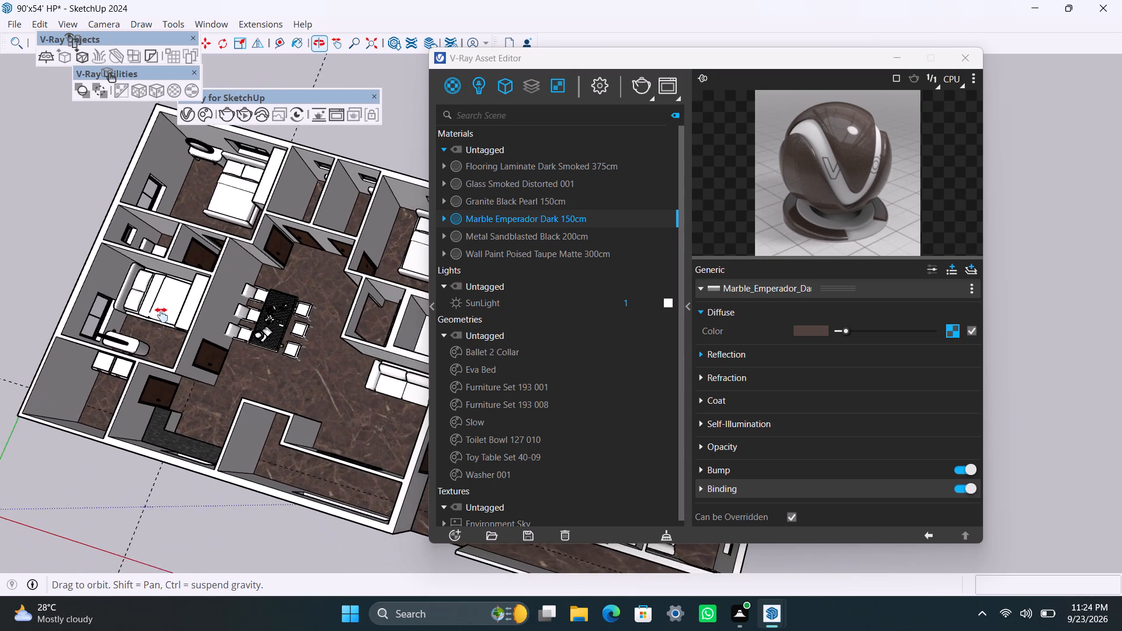
middle_click_drag(161, 315, 159, 314)
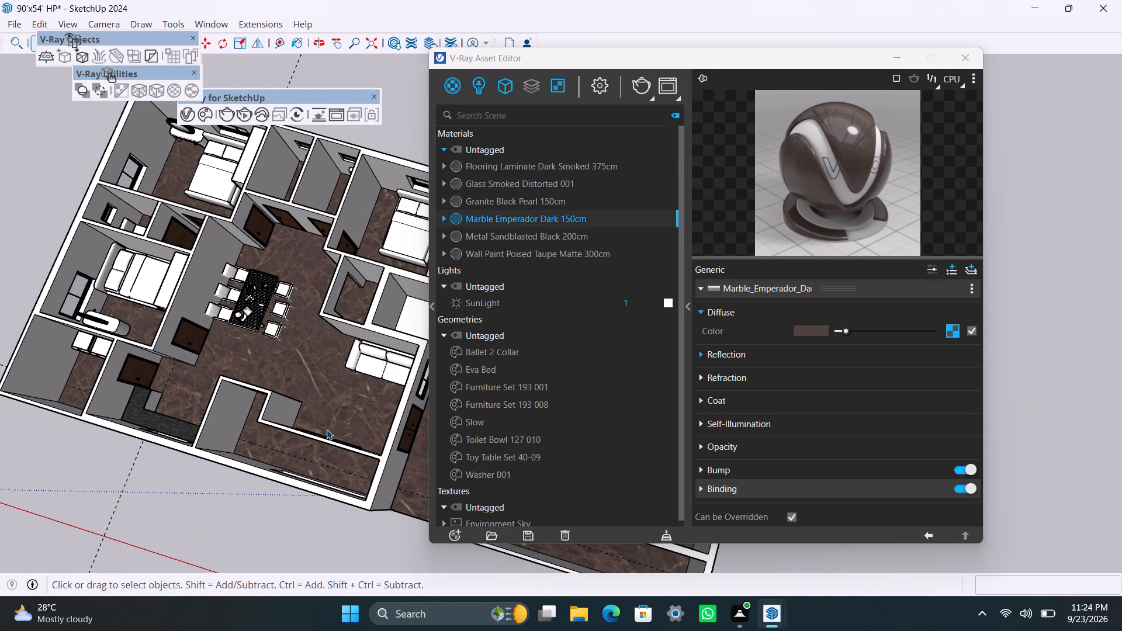
middle_click_drag(327, 430, 256, 245)
scroll(296, 285, "up", 2)
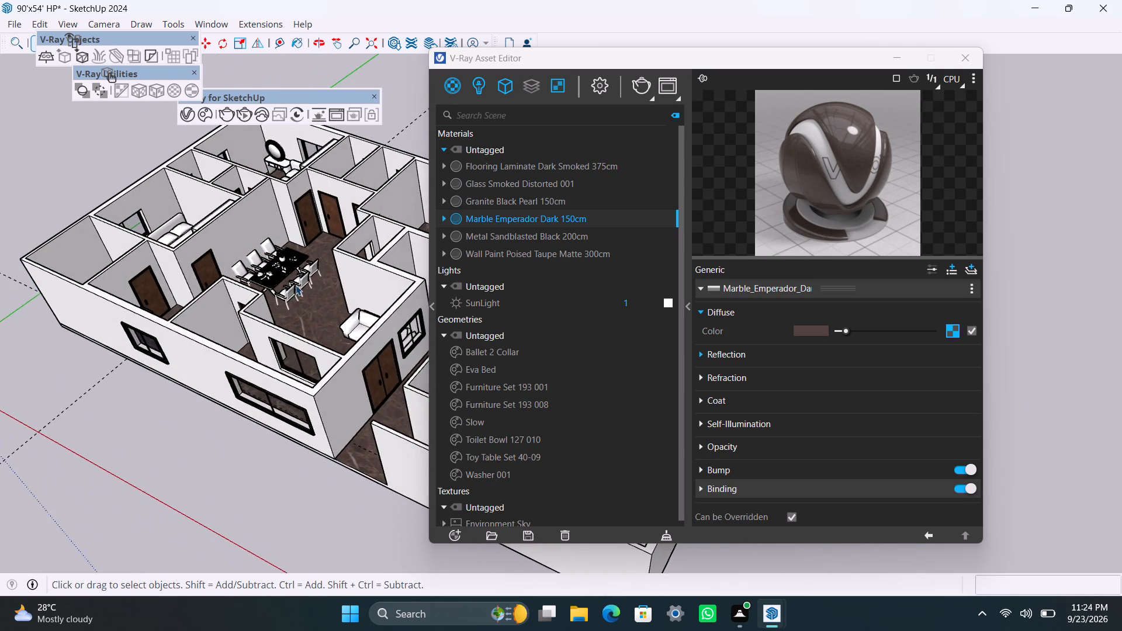
scroll(296, 285, "up", 5)
middle_click_drag(325, 355, 314, 439)
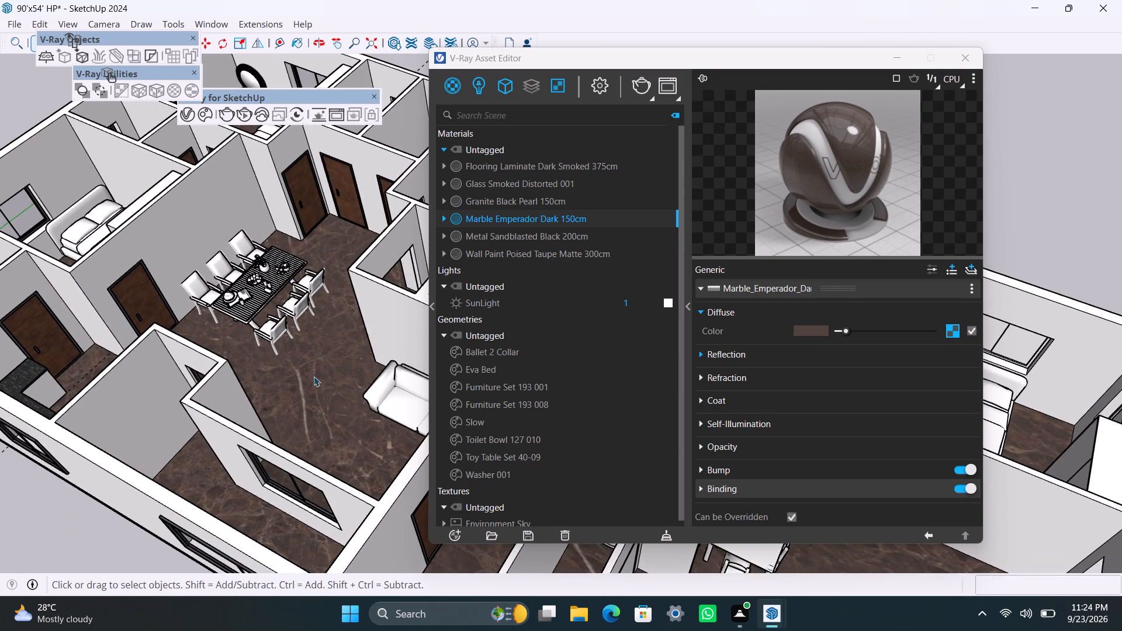
scroll(314, 377, "down", 4)
middle_click_drag(315, 397, 311, 368)
scroll(311, 339, "down", 4)
middle_click_drag(305, 371, 323, 417)
scroll(323, 418, "up", 4)
scroll(304, 424, "down", 4)
middle_click_drag(310, 433, 193, 321, "shift")
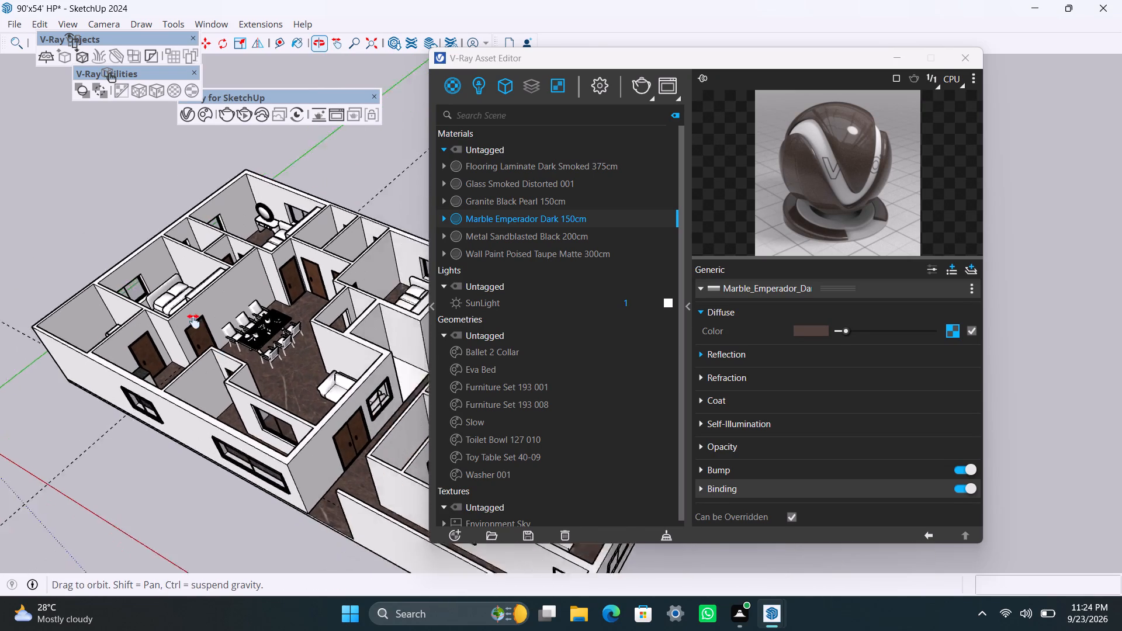
middle_click_drag(193, 321, 154, 297, "shift")
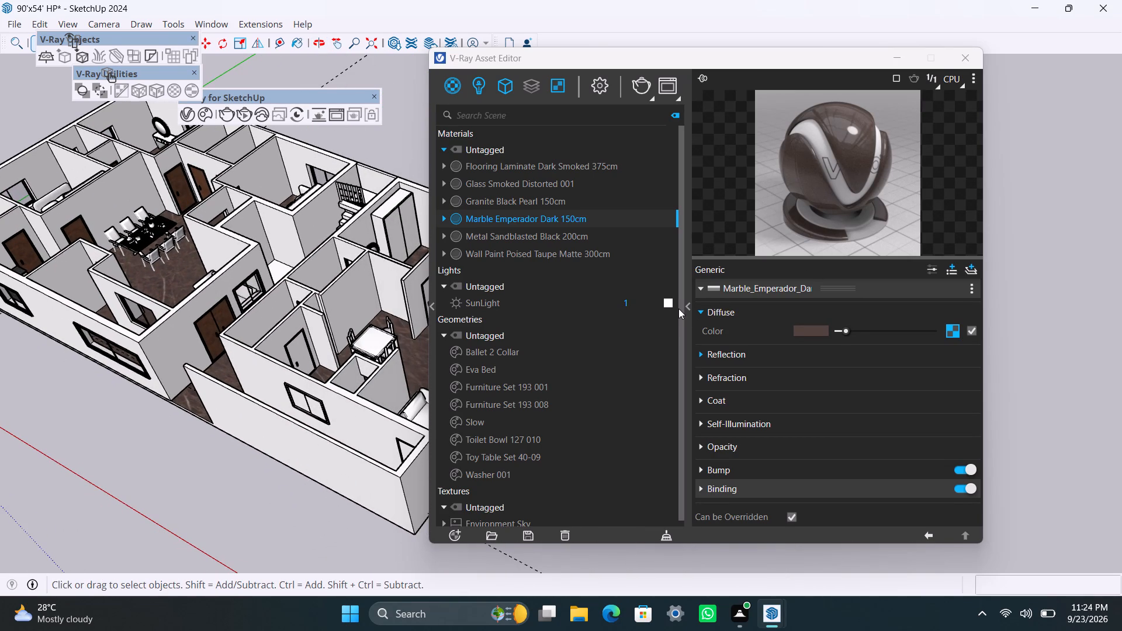
Hide the material preview and parameters in the V-Ray Asset Editor.
left_click(685, 305)
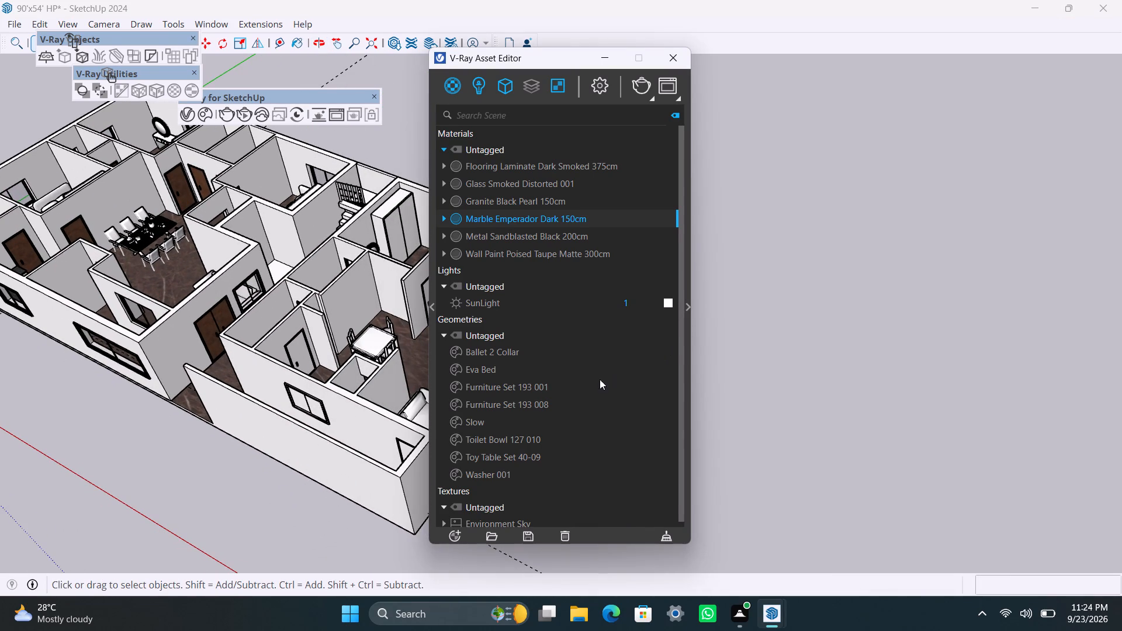
scroll(600, 383, "down", 4)
scroll(415, 372, "down", 3)
Apply Metal Sandblasted Black 200cm to the frame of the two-pane window on the four-seat apartment's outer wall, using the fitted cubic projection.
middle_click_drag(410, 374, 277, 385, "shift")
scroll(256, 427, "up", 12)
middle_click_drag(157, 419, 218, 433)
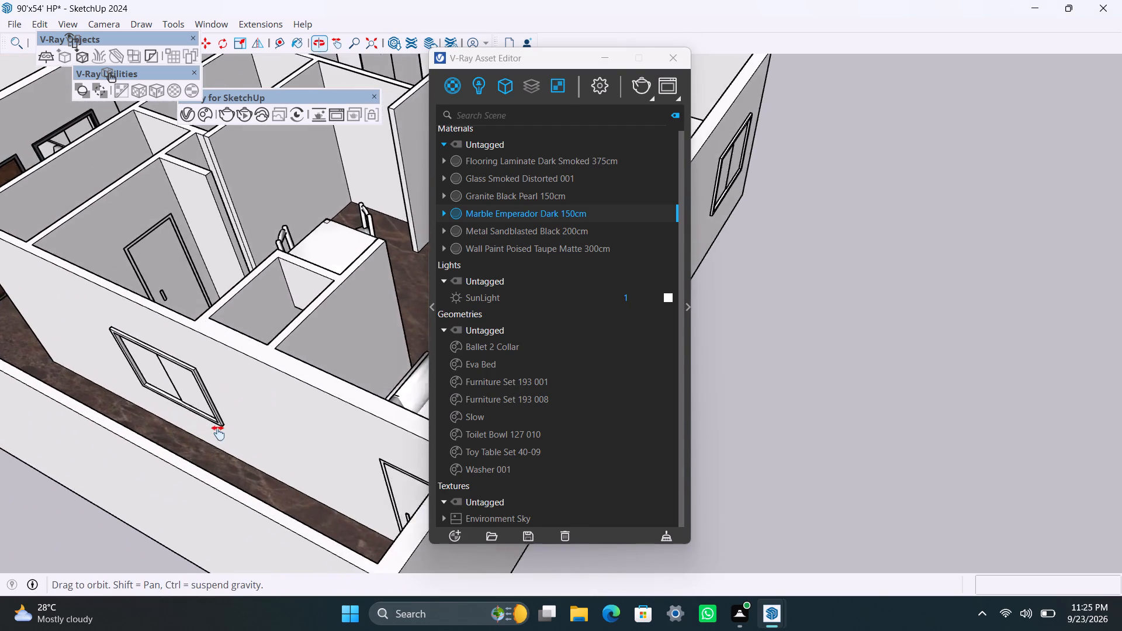
middle_click_drag(218, 433, 283, 449)
scroll(262, 420, "up", 9)
triple_click(247, 393)
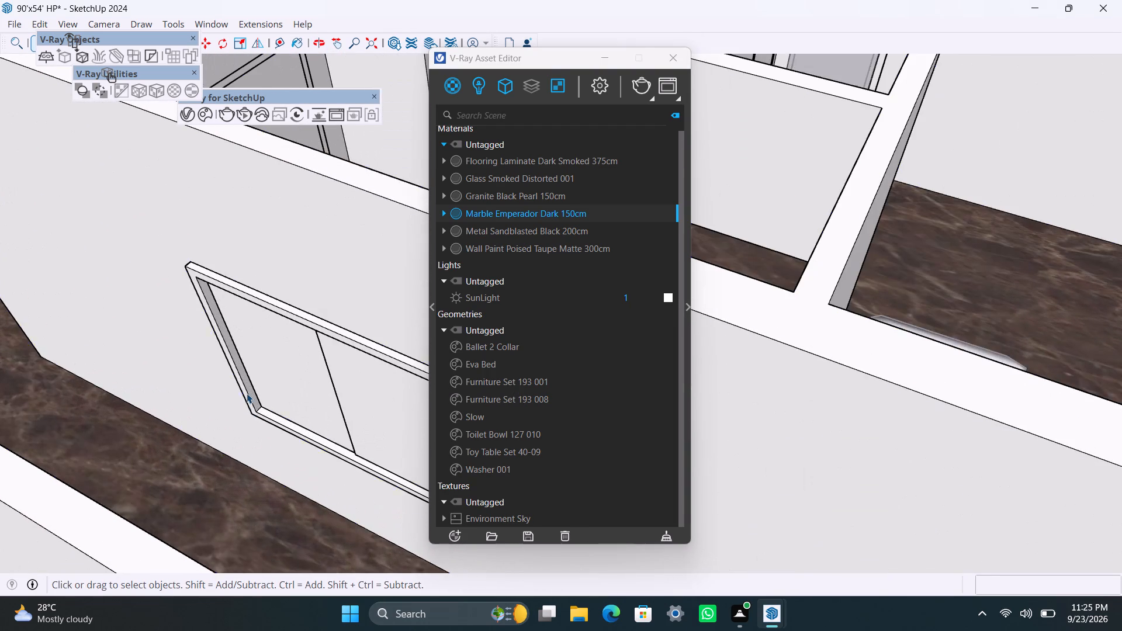
triple_click(247, 393)
left_click(520, 229)
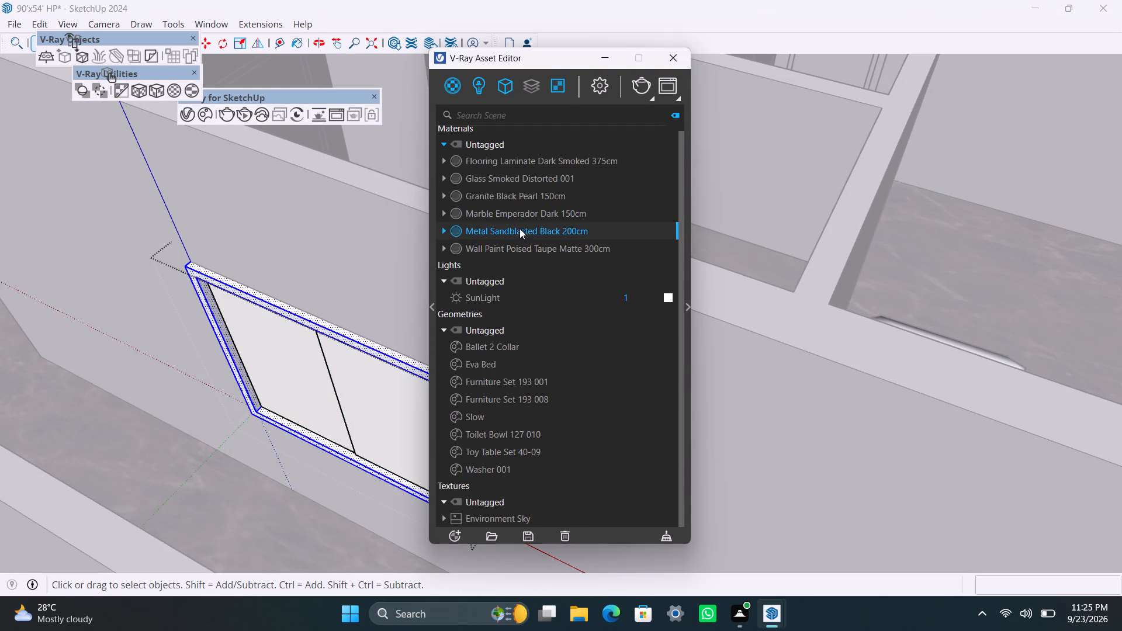
right_click(520, 228)
left_click(550, 249)
left_click(154, 91)
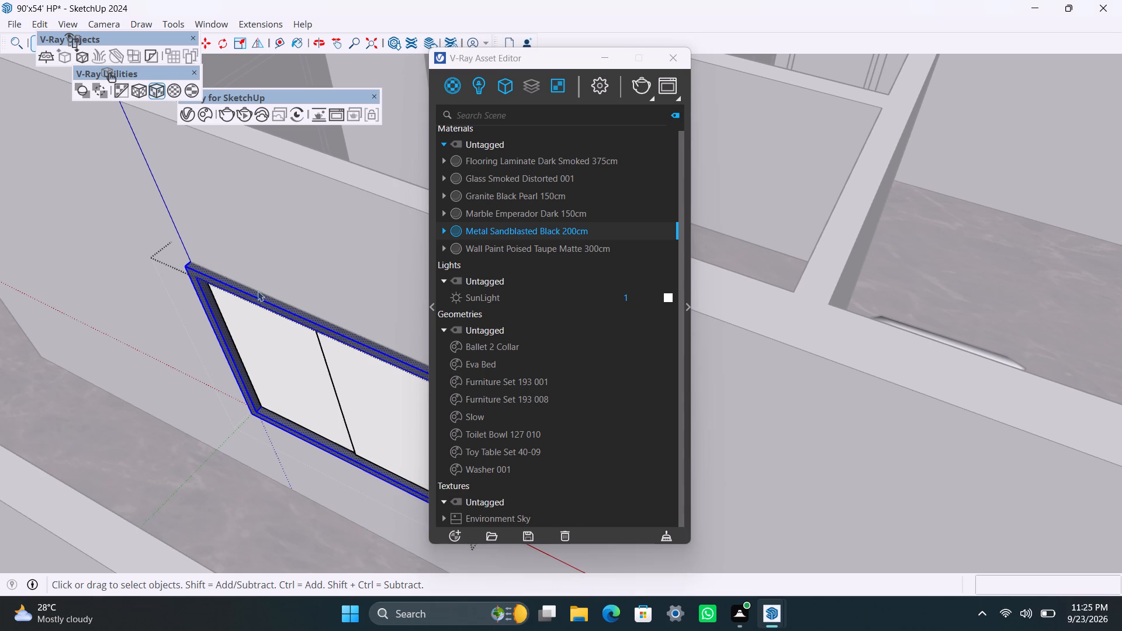
Apply Glass Smoked Distorted 001 to the glass panes of the same two-pane window.
left_click(281, 348)
left_click(366, 384, "shift")
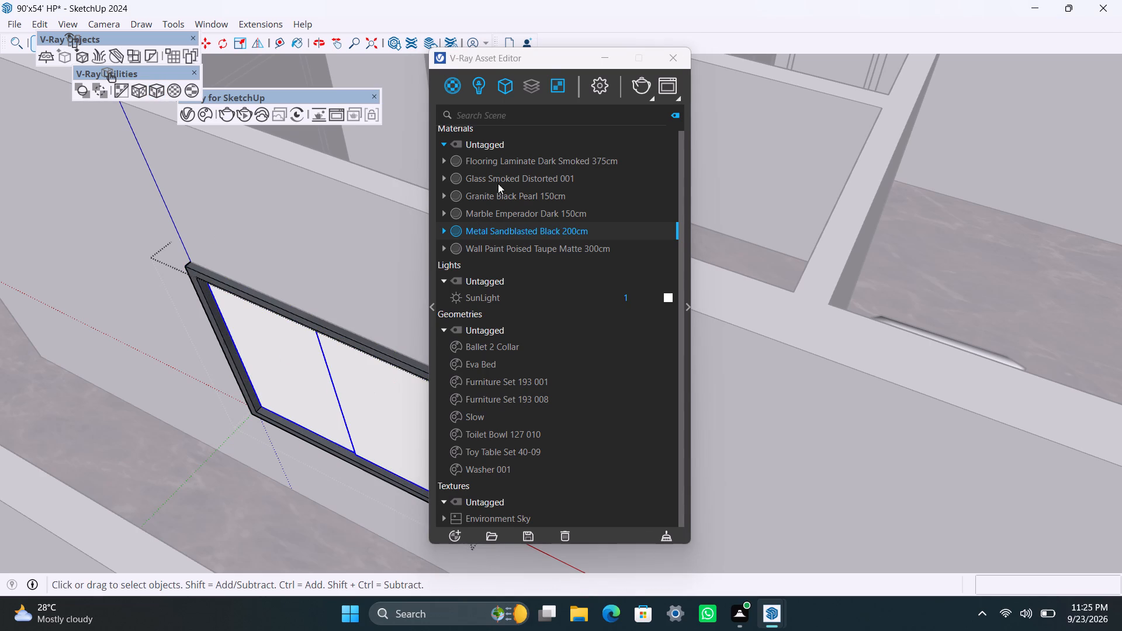
left_click(498, 183)
right_click(498, 182)
left_click(555, 220)
scroll(234, 370, "down", 6)
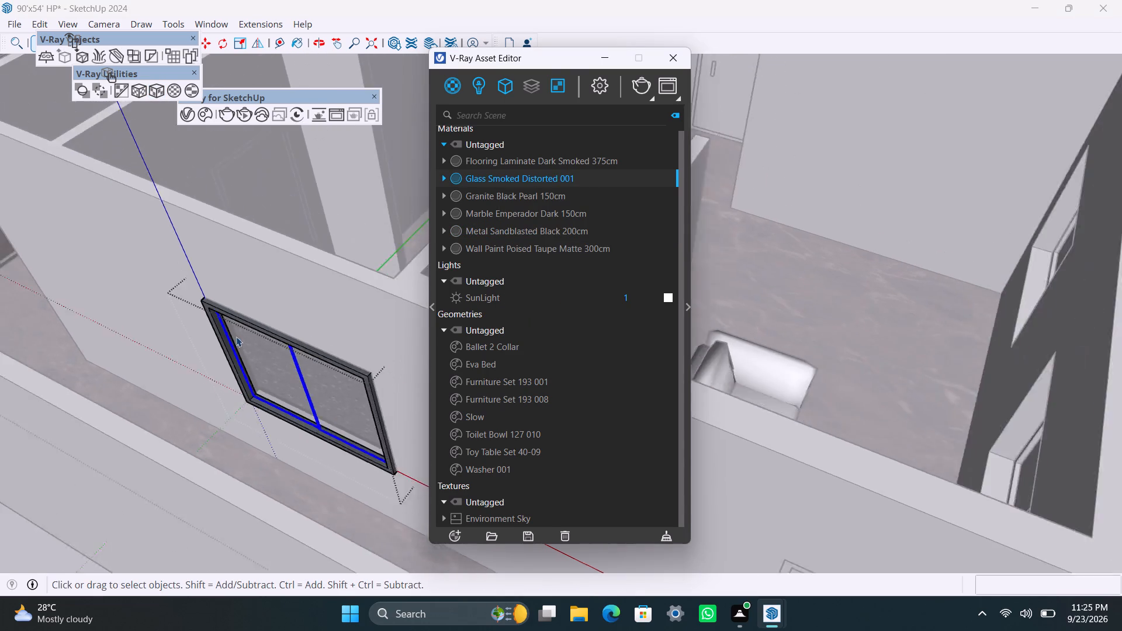
scroll(236, 337, "down", 8)
middle_click_drag(303, 417, 171, 328, "shift")
scroll(399, 373, "up", 3)
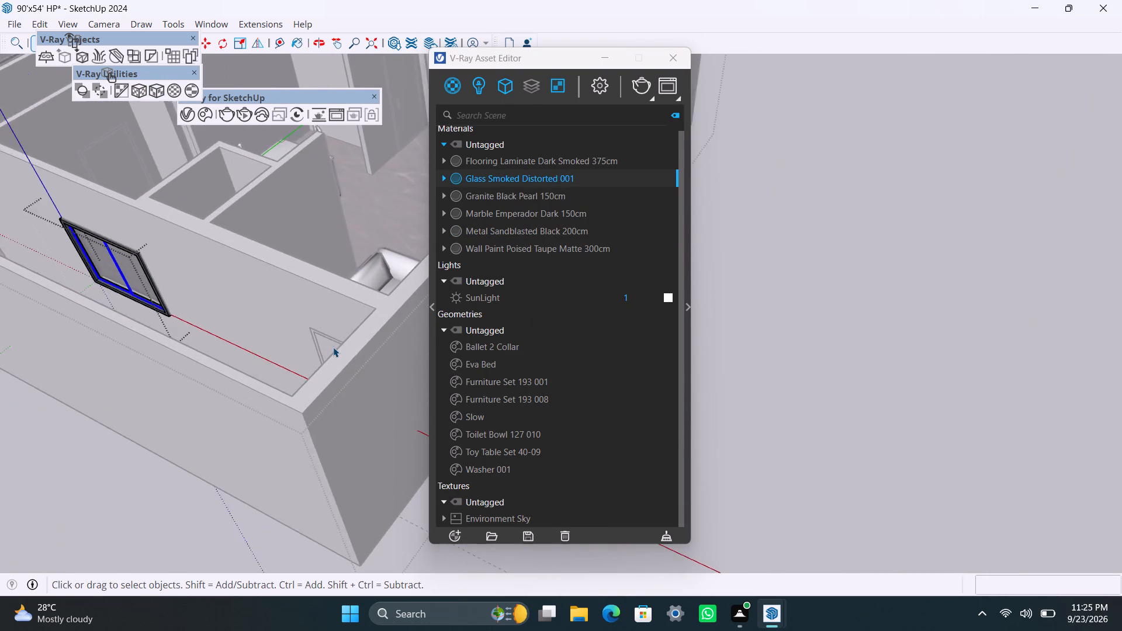
Apply Metal Sandblasted Black 200cm to the frame of the door beside the finished two-pane window, using the fitted cubic projection.
scroll(333, 347, "up", 3)
middle_click_drag(268, 360, 395, 413)
scroll(370, 400, "down", 3)
middle_click_drag(361, 404, 300, 363, "shift")
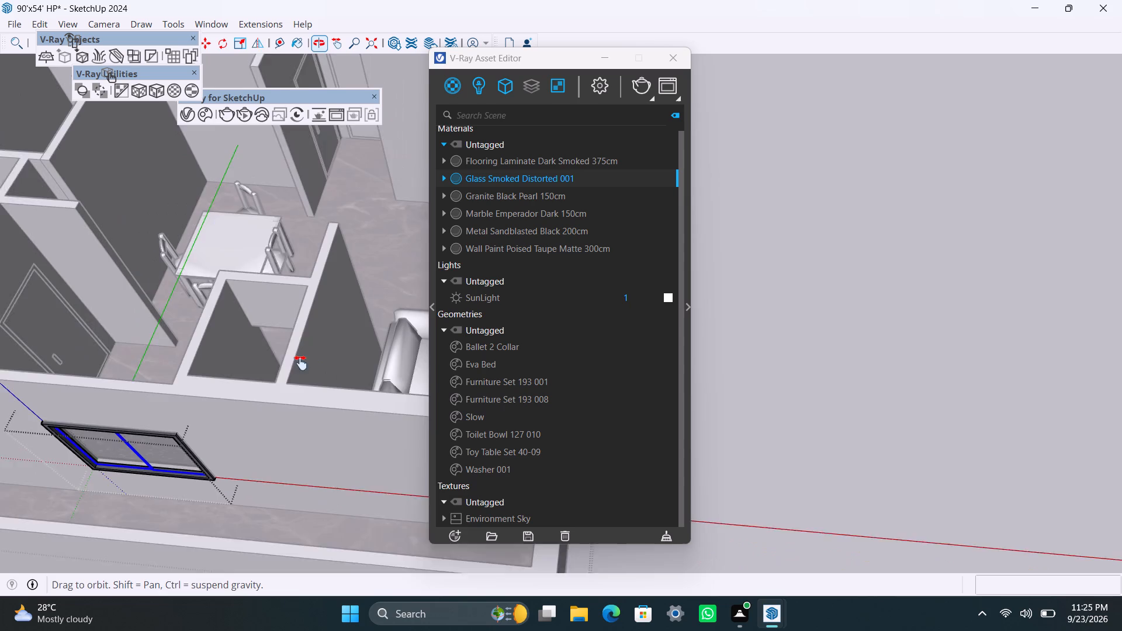
middle_click_drag(300, 363, 255, 345, "shift")
scroll(325, 428, "up", 3)
middle_click_drag(329, 452, 368, 469)
scroll(368, 469, "up", 1)
left_click(862, 337)
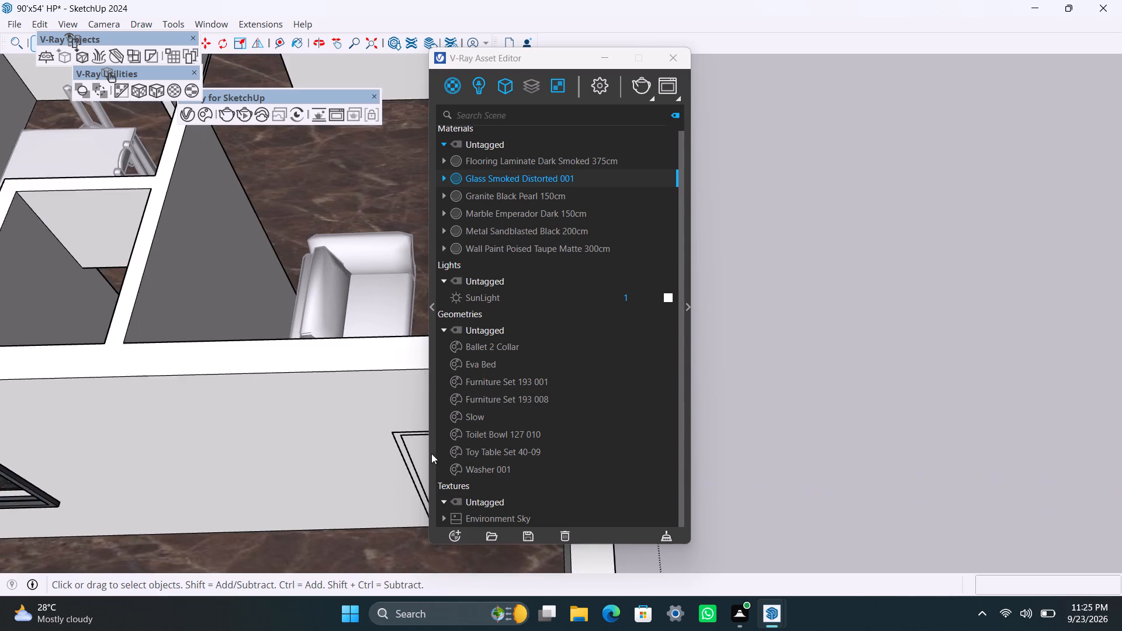
scroll(379, 450, "down", 3)
middle_click_drag(372, 450, 234, 346)
scroll(273, 389, "up", 3)
middle_click_drag(297, 400, 340, 405)
scroll(309, 412, "up", 5)
triple_click(284, 388)
double_click(284, 388)
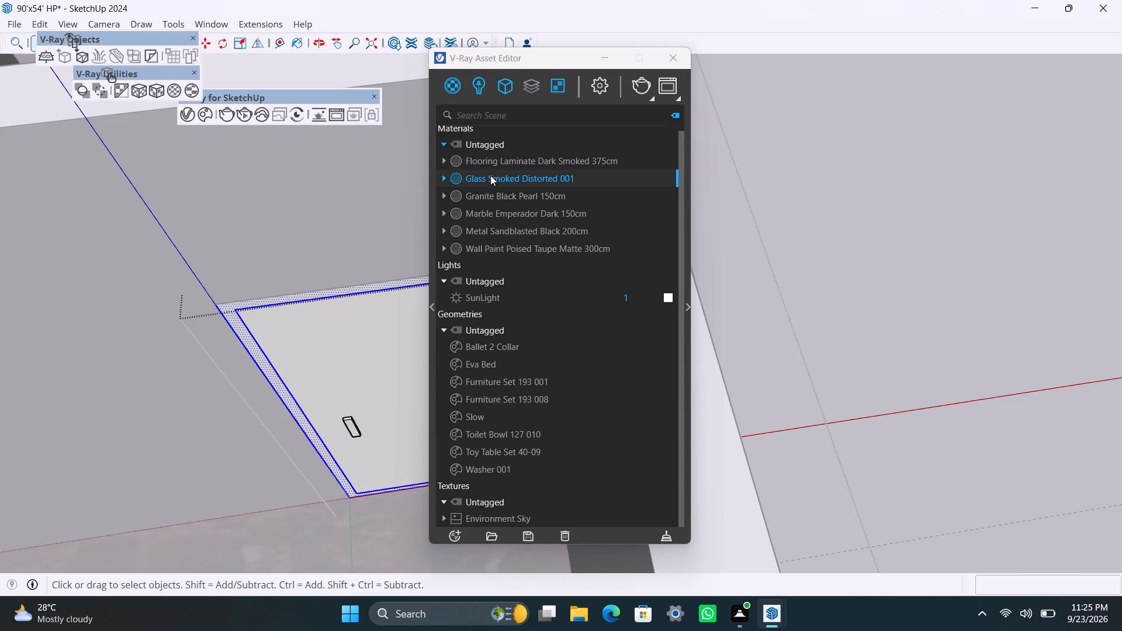
left_click(498, 227)
right_click(500, 228)
left_click(567, 255)
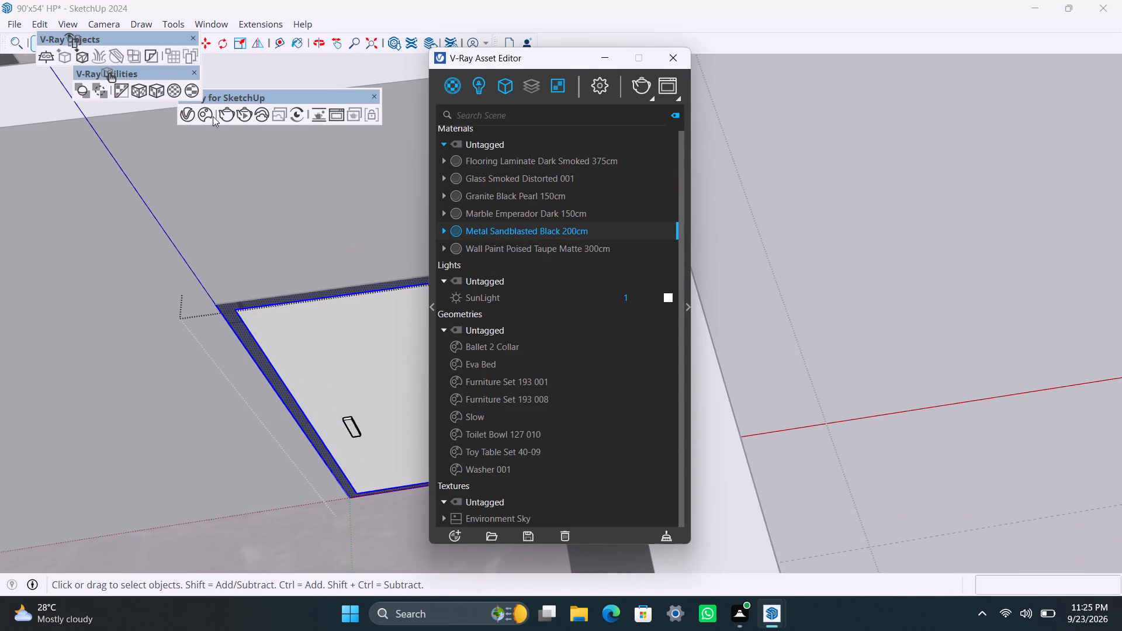
left_click(156, 88)
Apply Flooring Laminate Dark Smoked 375cm to the panel of the same door, using the fitted cubic projection.
left_click(335, 369)
double_click(335, 369)
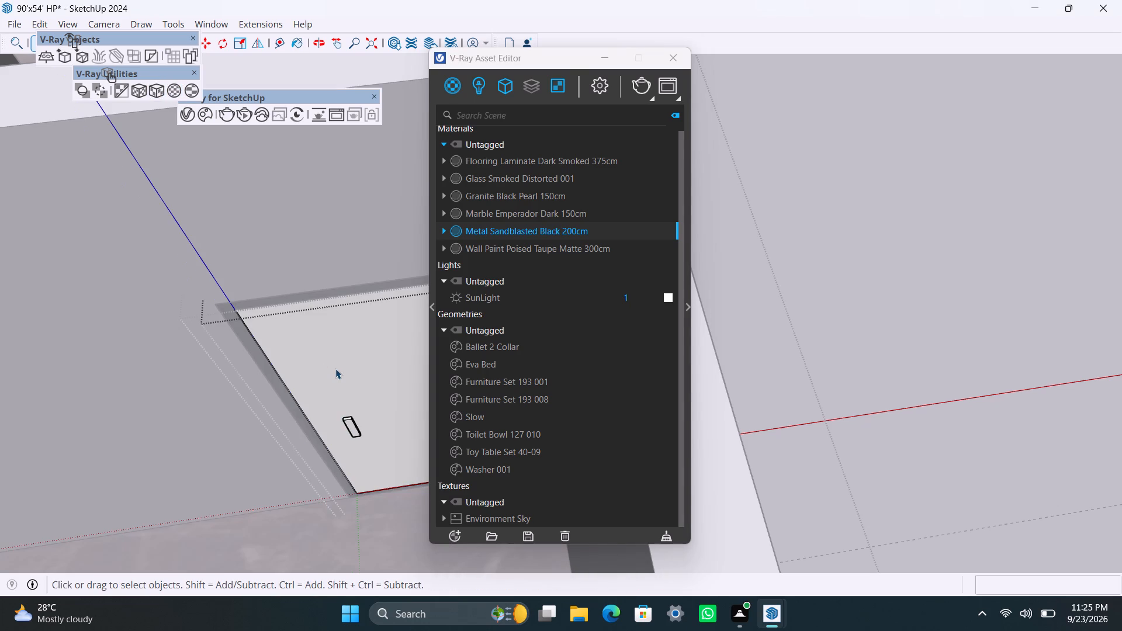
triple_click(335, 369)
left_click(335, 369)
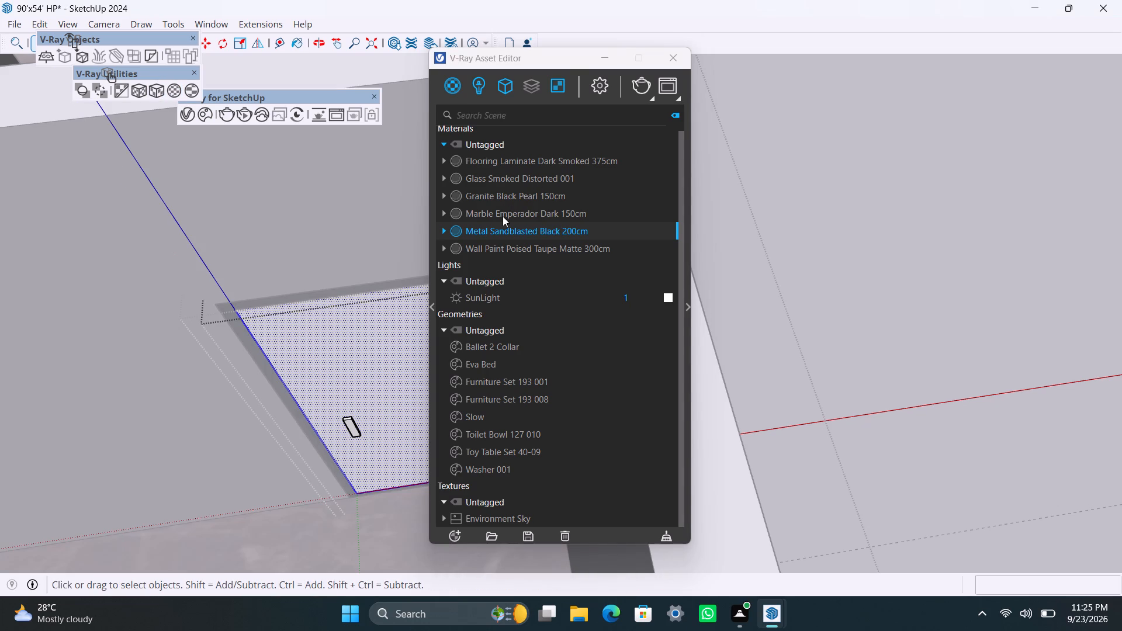
left_click(508, 178)
right_click(508, 178)
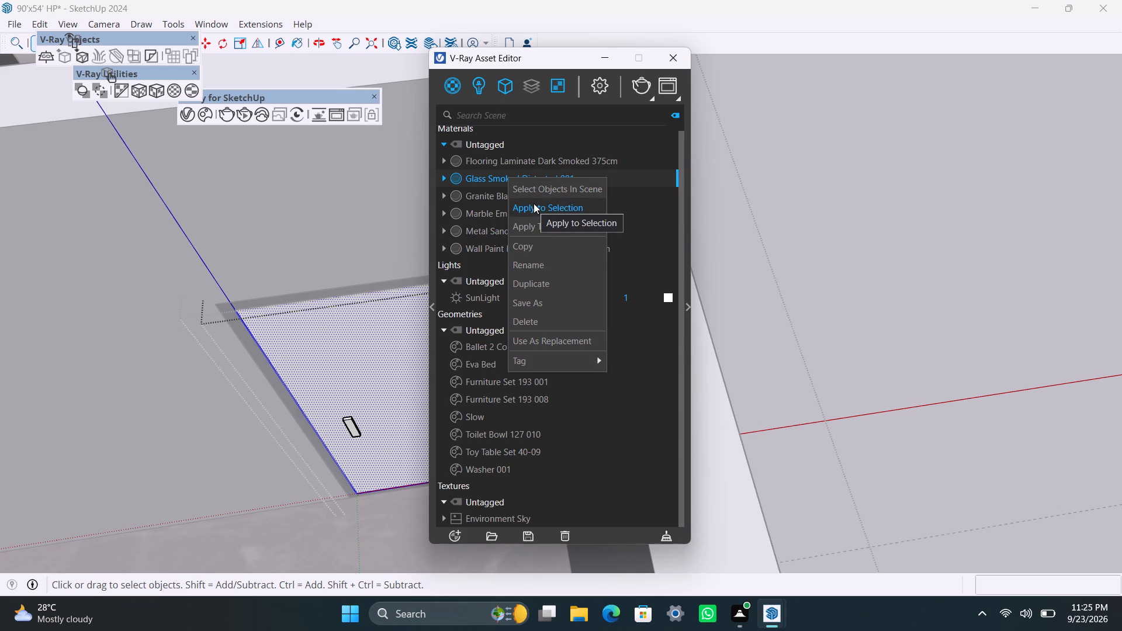
left_click(476, 163)
right_click(476, 163)
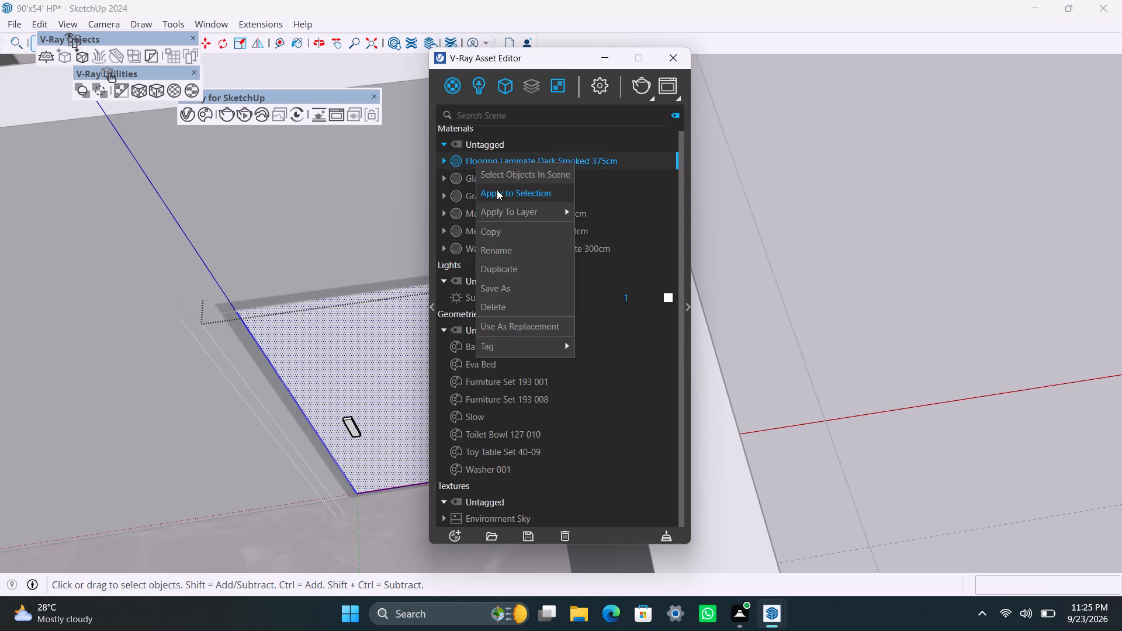
left_click(497, 192)
left_click(157, 94)
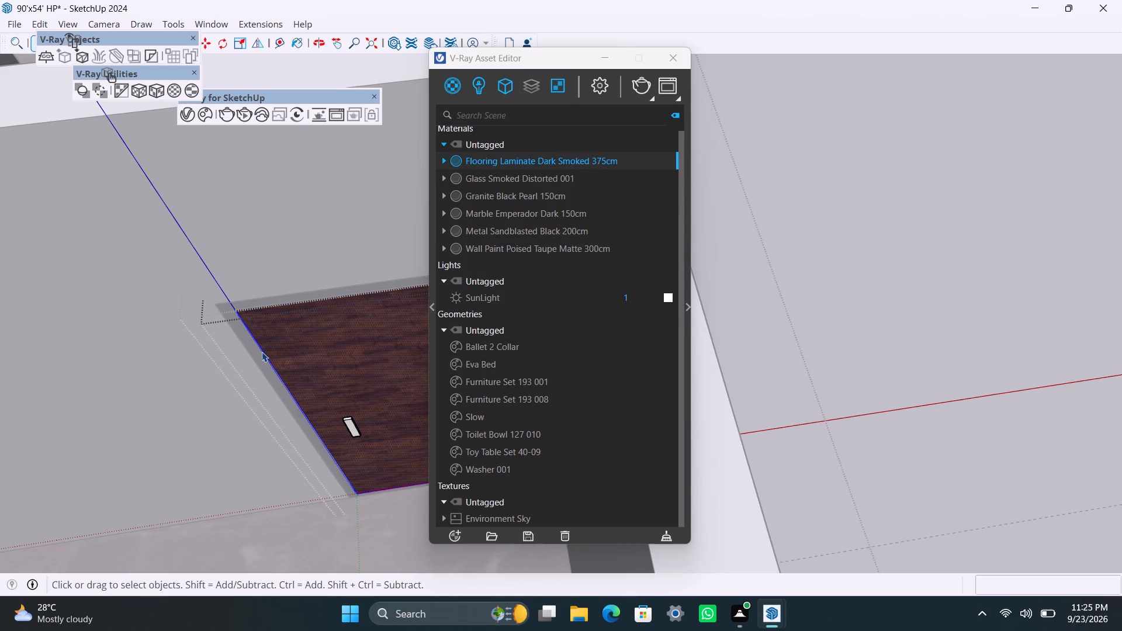
Apply Metal Sandblasted Black 200cm to the handle of the same door and leave its group.
scroll(332, 422, "up", 5)
left_click(355, 425)
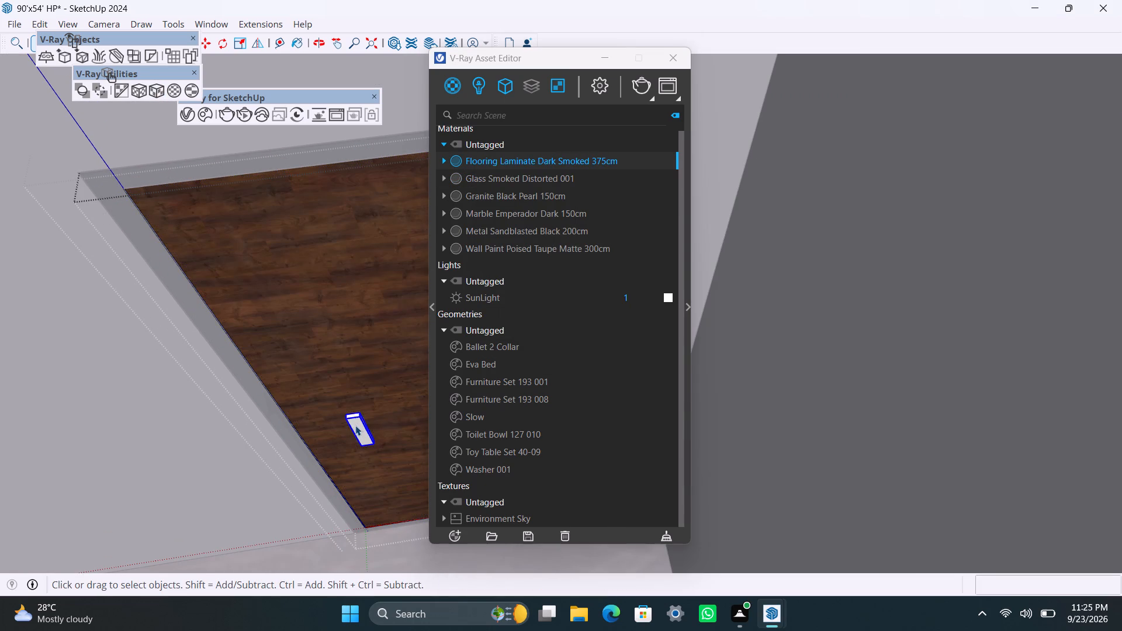
left_click(539, 228)
right_click(539, 228)
left_click(568, 265)
scroll(307, 348, "down", 11)
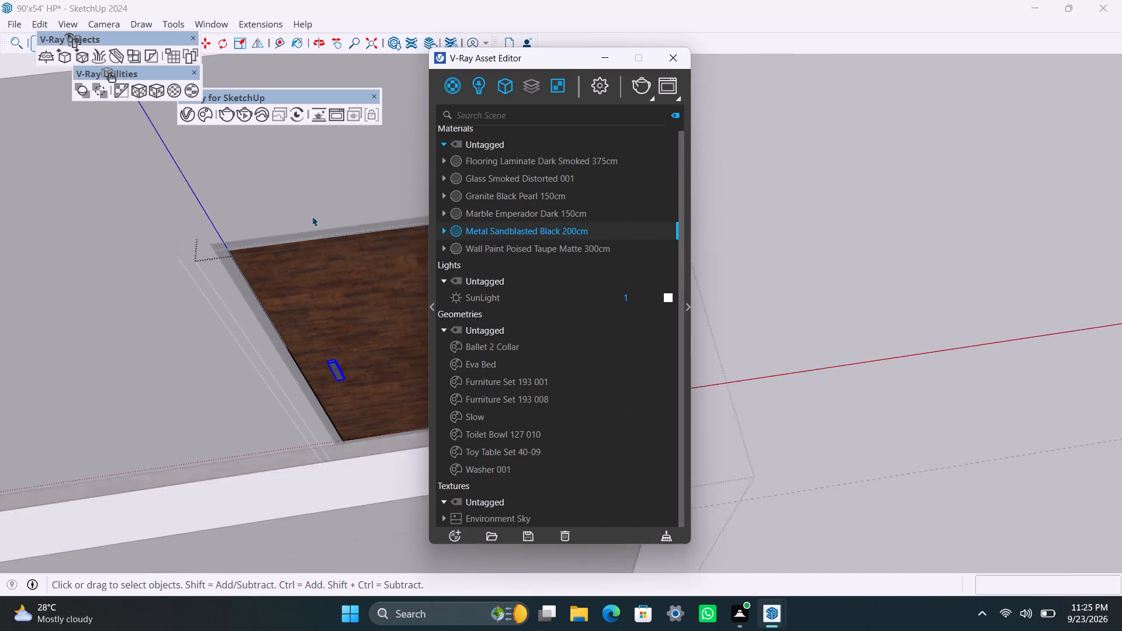
scroll(312, 216, "down", 16)
left_click(749, 221)
triple_click(749, 220)
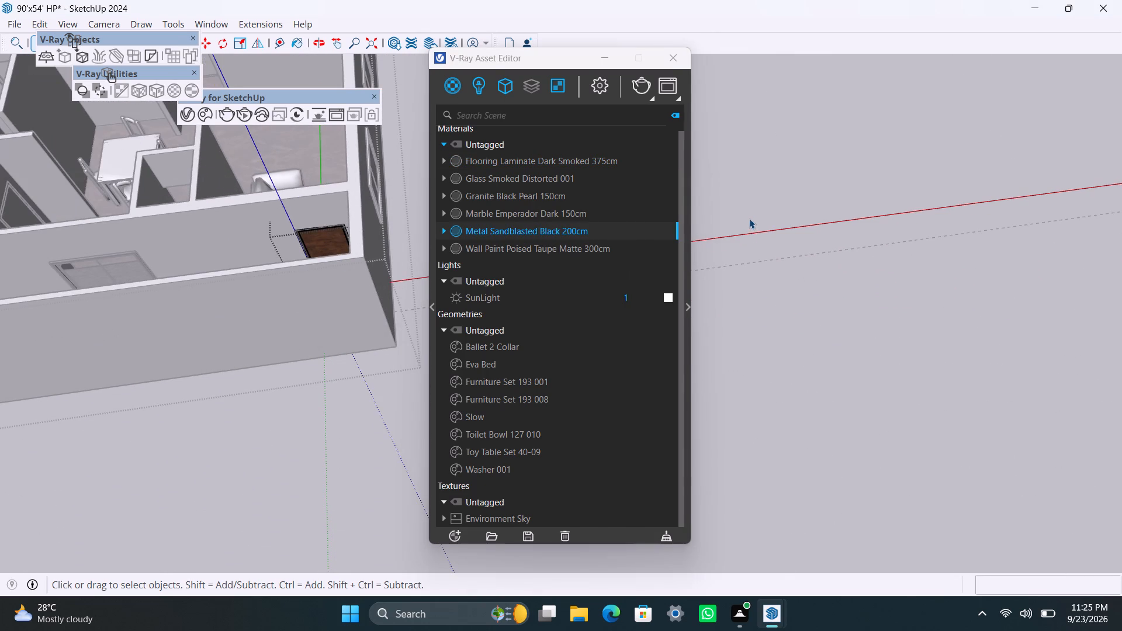
left_click(749, 216)
Apply Metal Sandblasted Black 200cm, with fitted cubic projection, to the frame of the first window on the outer wall with three two-pane windows.
scroll(304, 247, "down", 6)
middle_click_drag(317, 280, 0, 276)
scroll(169, 295, "down", 5)
middle_click_drag(189, 317, 39, 446, "shift")
scroll(214, 339, "up", 13)
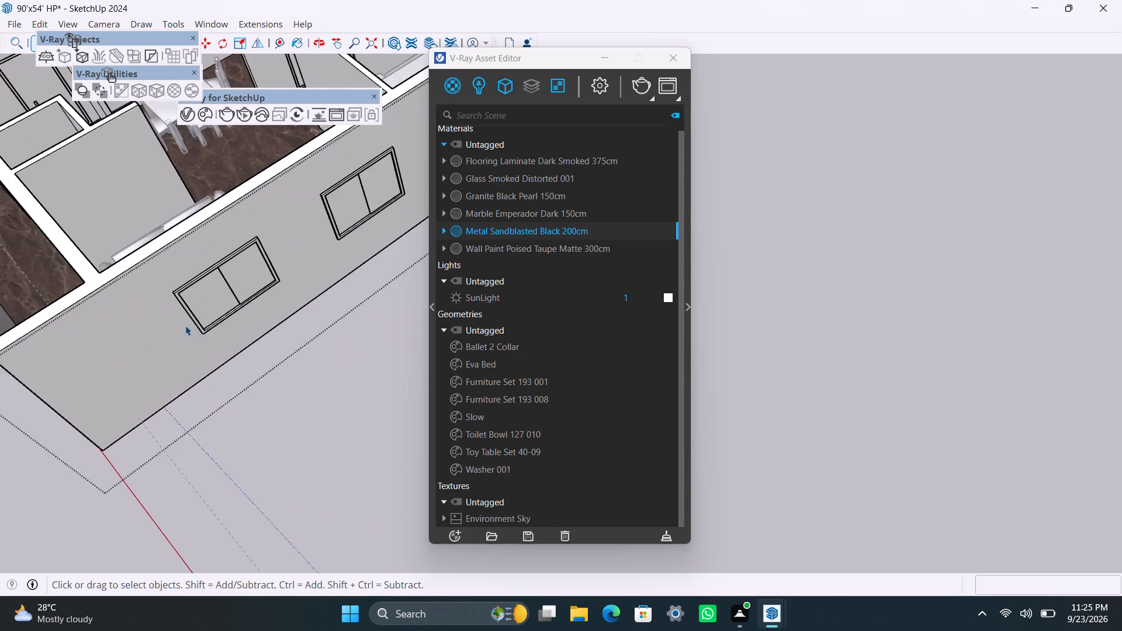
middle_click_drag(153, 359, 2, 222)
scroll(155, 273, "down", 3)
middle_click_drag(193, 307, 238, 407, "shift")
scroll(234, 391, "up", 2)
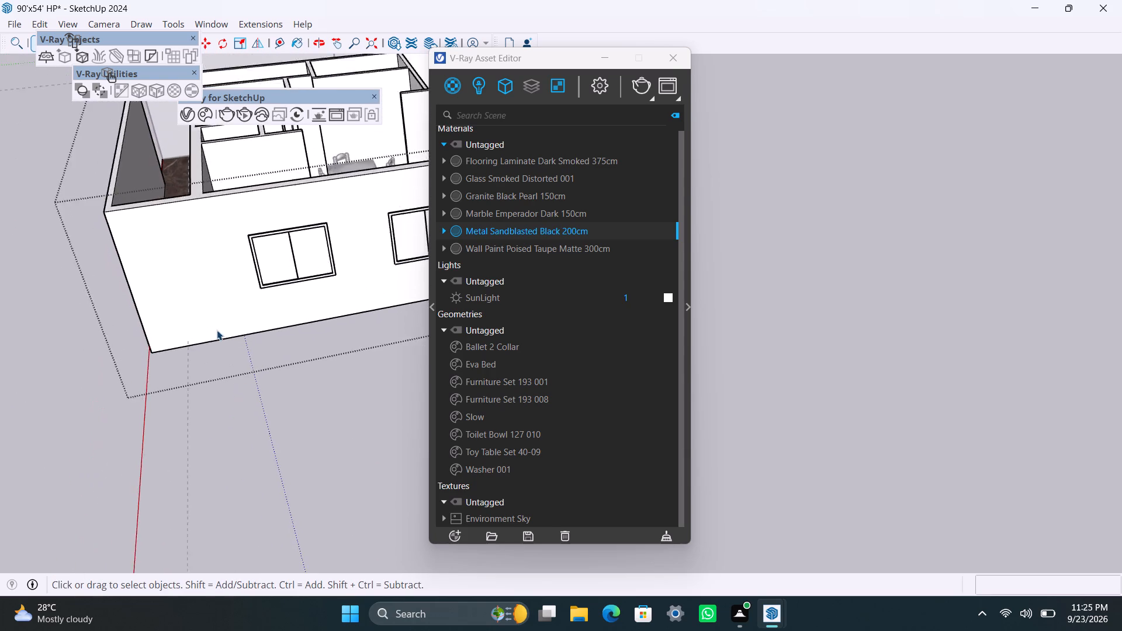
scroll(217, 330, "up", 4)
scroll(268, 249, "up", 1)
middle_click_drag(275, 279, 276, 310, "shift")
scroll(284, 296, "up", 6)
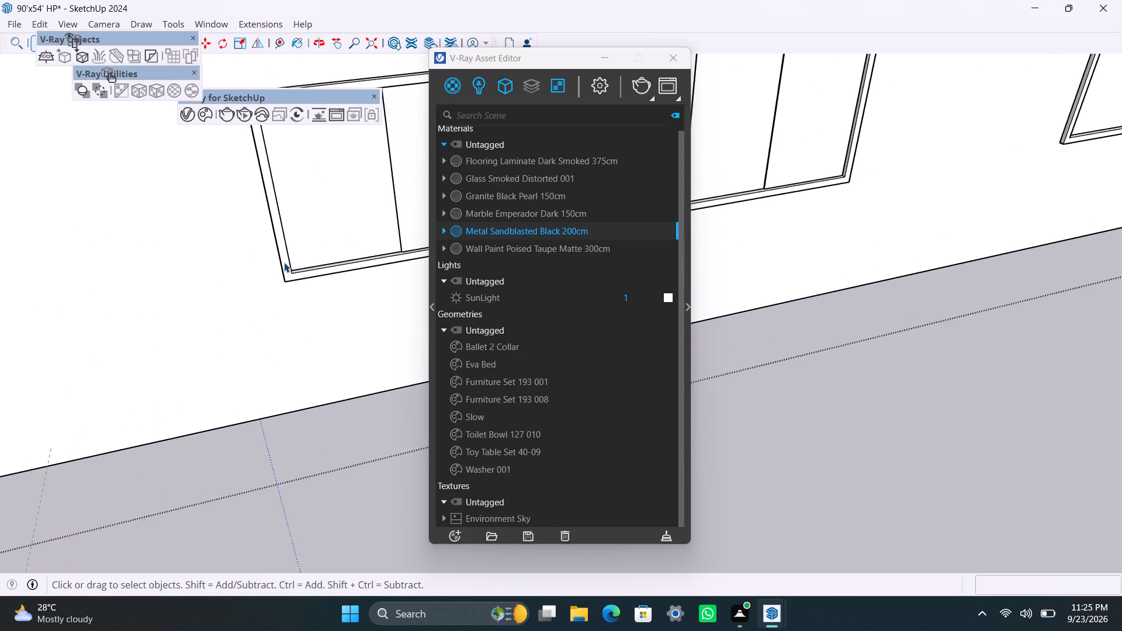
triple_click(284, 262)
double_click(284, 262)
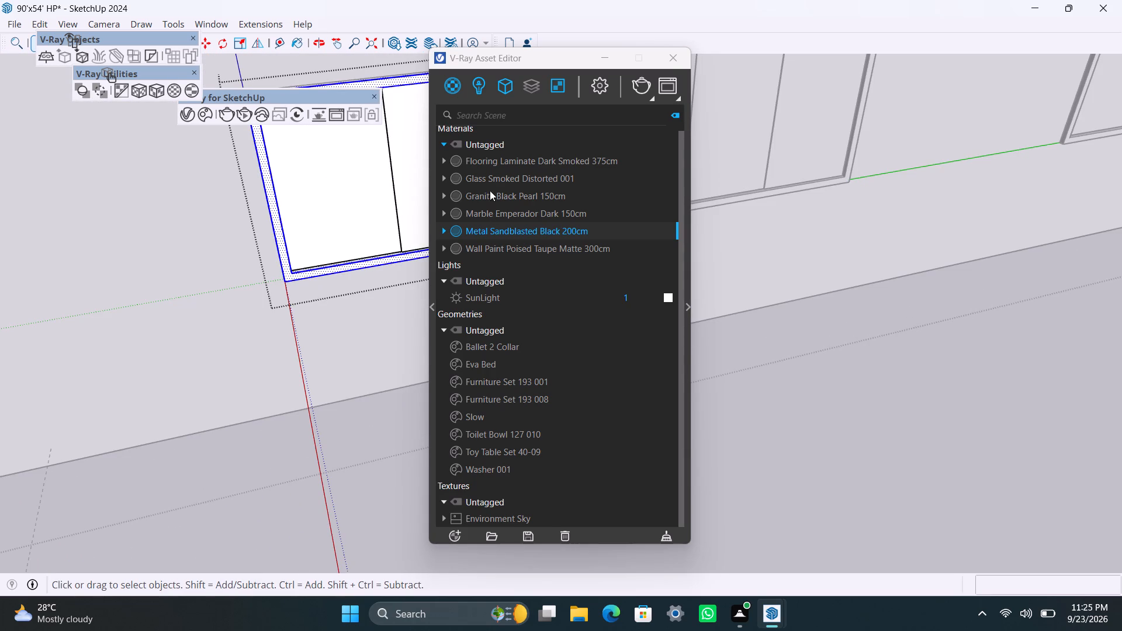
right_click(490, 232)
left_click(523, 258)
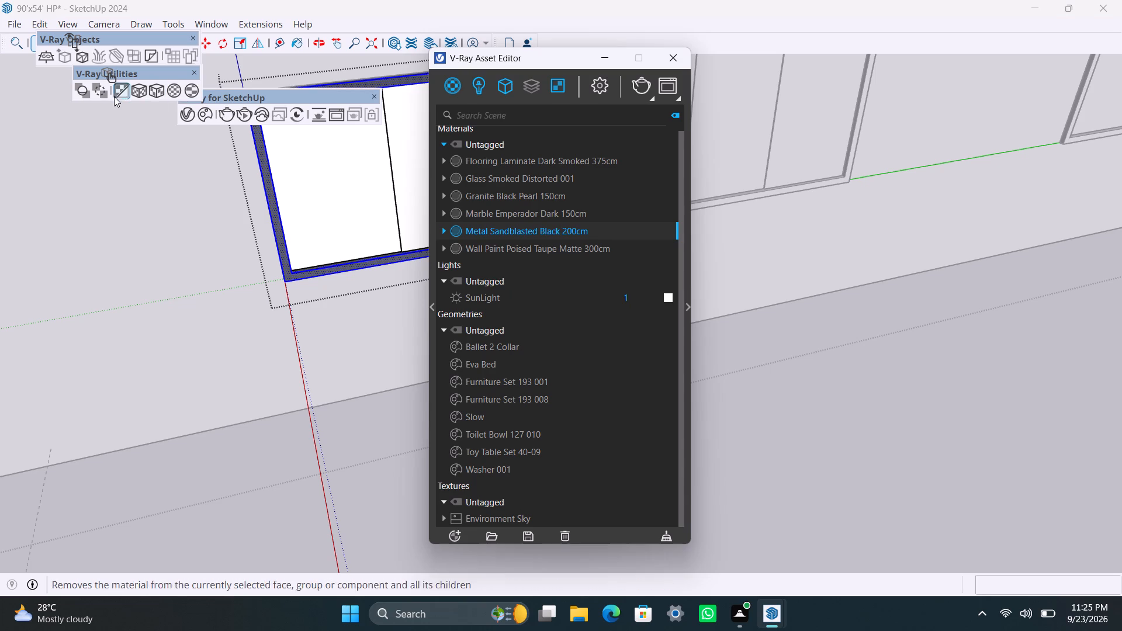
left_click(160, 92)
Apply Glass Smoked Distorted 001 to both panes of the first window on the three-window outer wall.
left_click(333, 200)
scroll(353, 230, "down", 4)
middle_click_drag(355, 244, 352, 254, "shift")
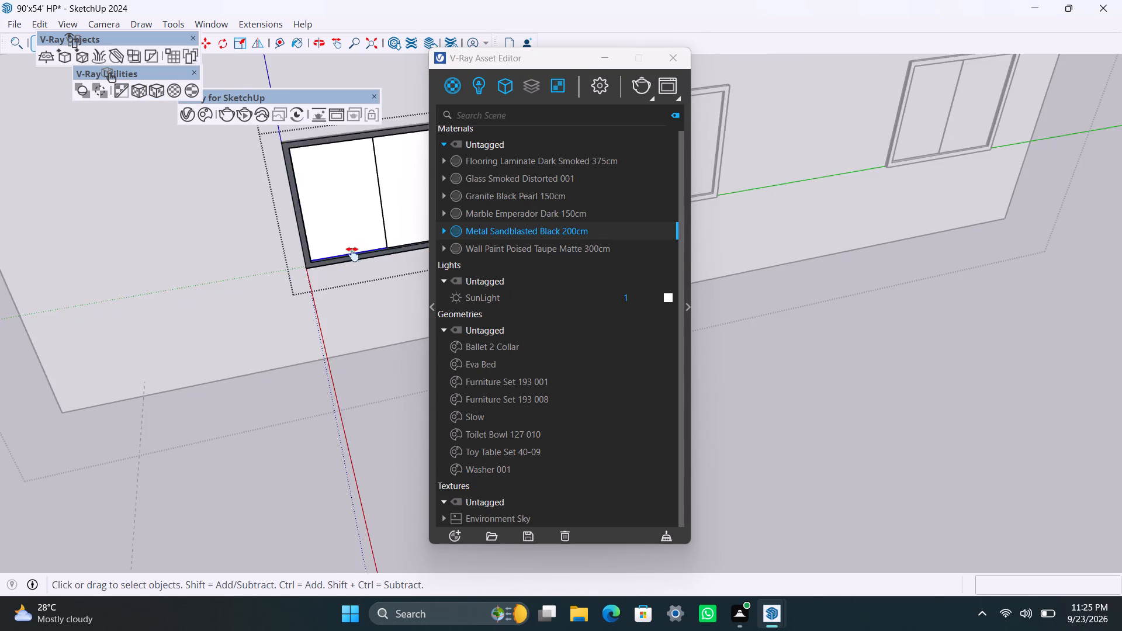
middle_click_drag(352, 254, 207, 360, "shift")
left_click(251, 327, "shift")
left_click(510, 178)
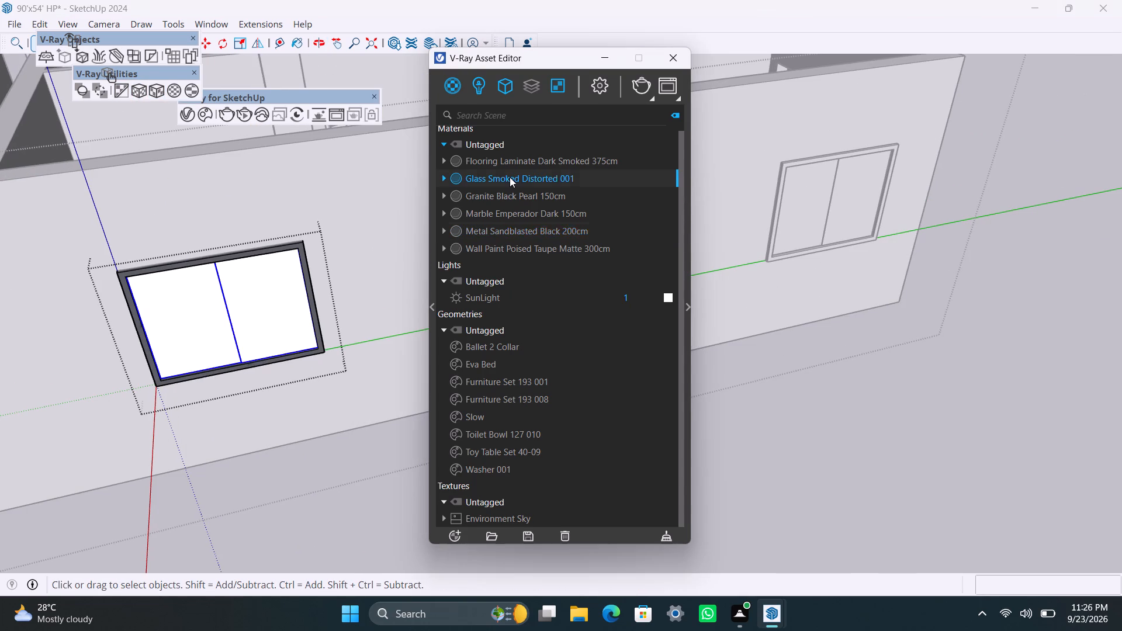
right_click(510, 177)
left_click(546, 208)
scroll(345, 367, "down", 3)
middle_click_drag(348, 383, 205, 434, "shift")
left_click(258, 471)
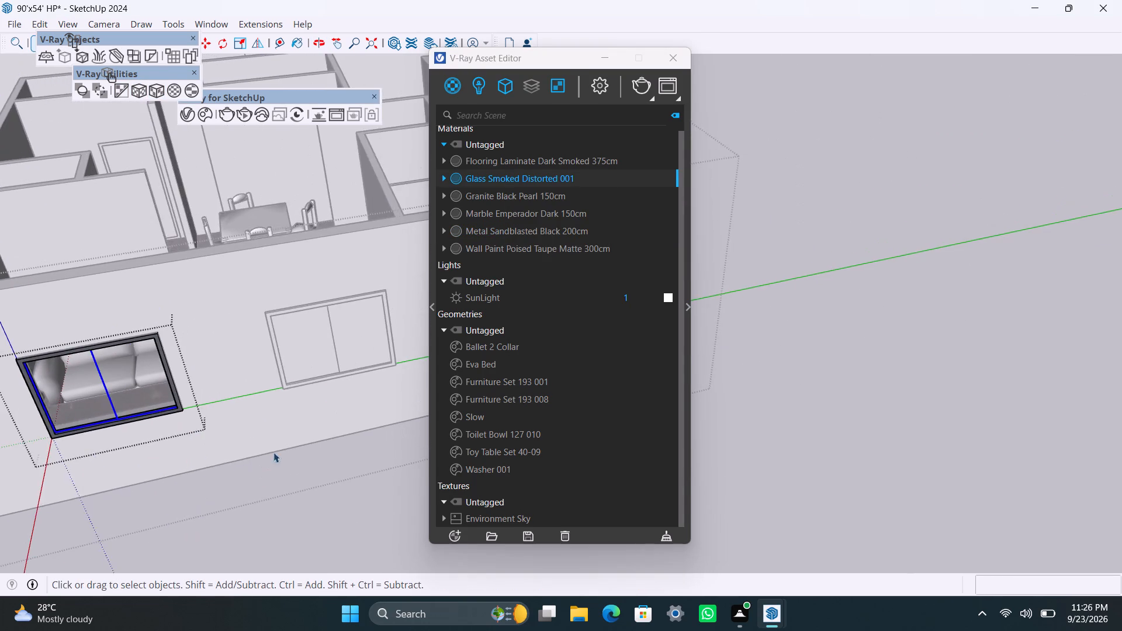
Apply Metal Sandblasted Black 200cm to the frame of the middle window on the three-window outer wall.
scroll(305, 403, "up", 9)
scroll(254, 370, "up", 2)
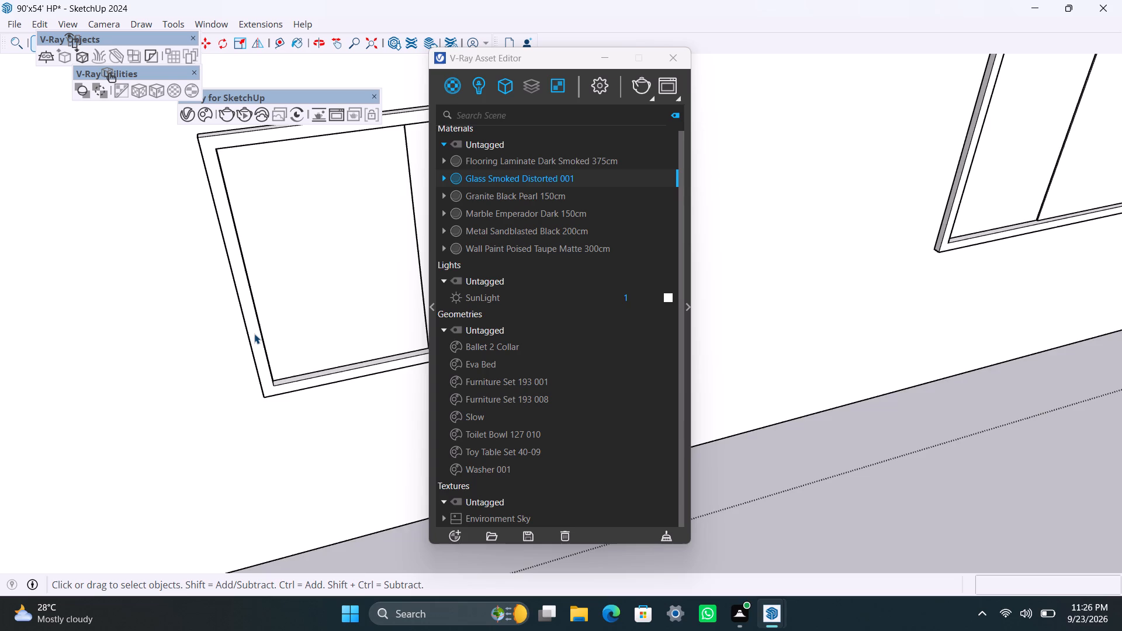
triple_click(254, 330)
double_click(254, 329)
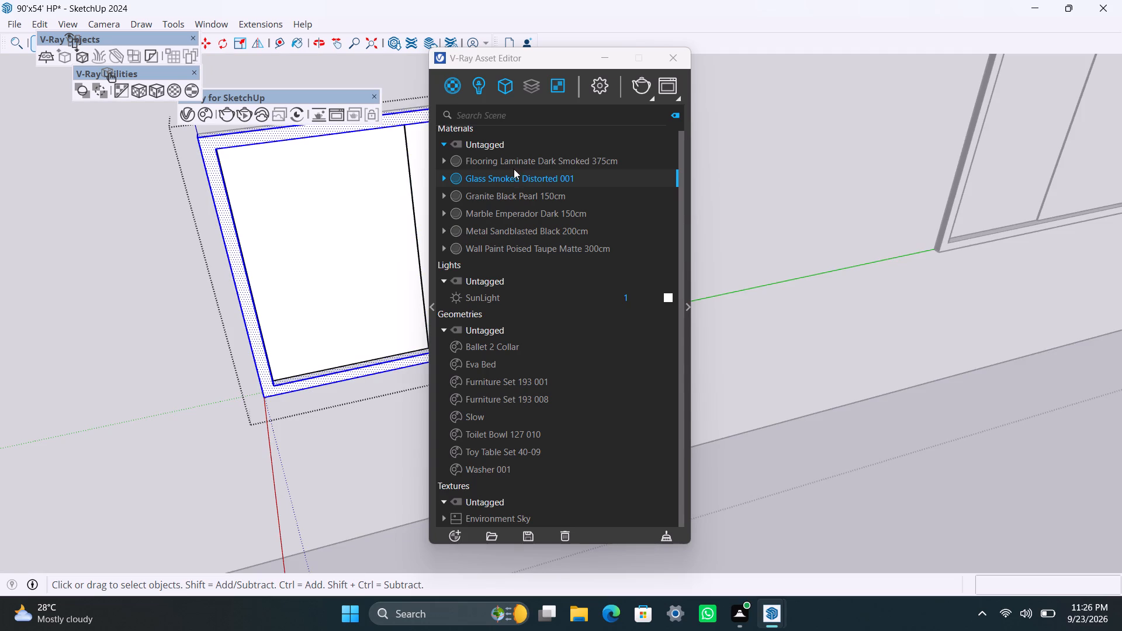
left_click(514, 231)
right_click(515, 231)
left_click(535, 255)
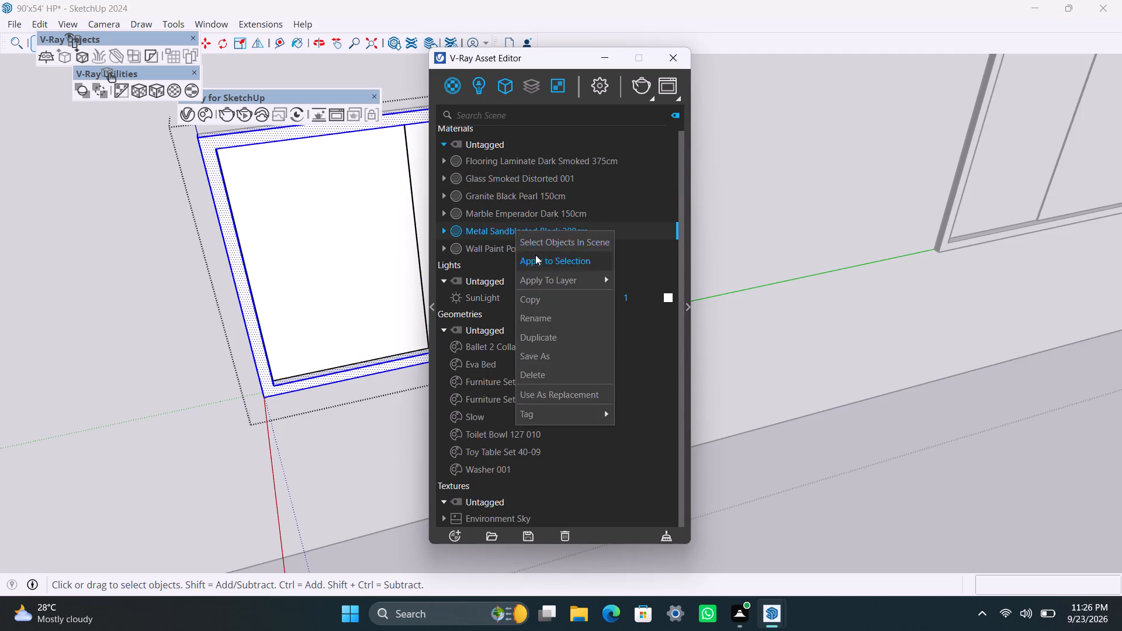
scroll(272, 249, "down", 4)
left_click_drag(155, 89, 155, 107)
Apply Glass Smoked Distorted 001 to both panes of the middle window on the three-window outer wall.
scroll(233, 325, "down", 3)
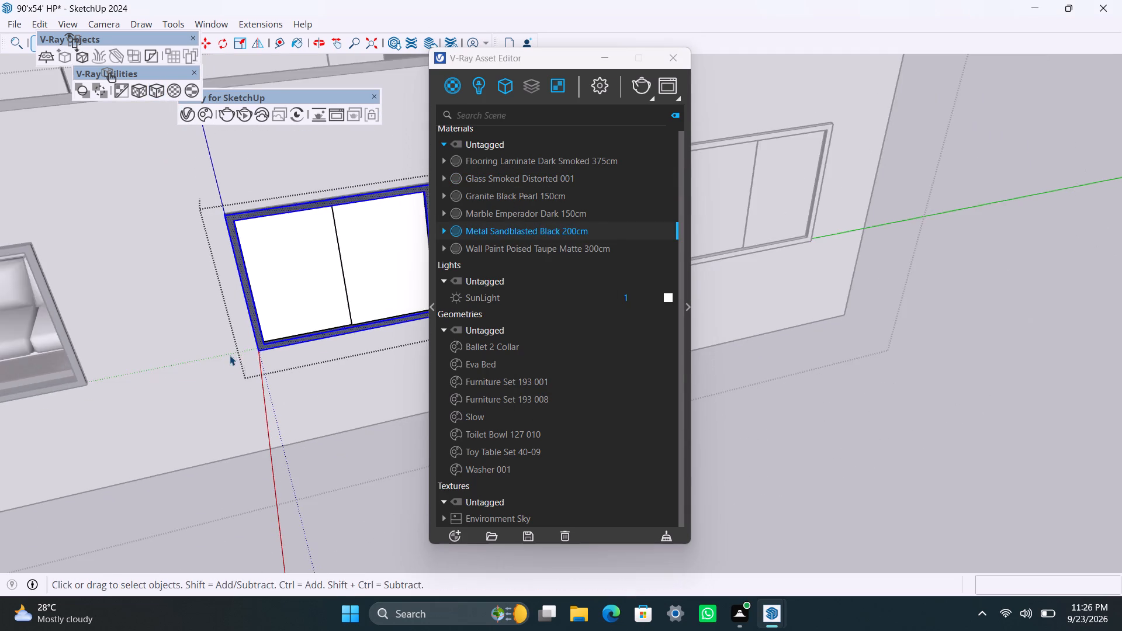
middle_click_drag(230, 356, 148, 401, "shift")
left_click(227, 353)
left_click(295, 327)
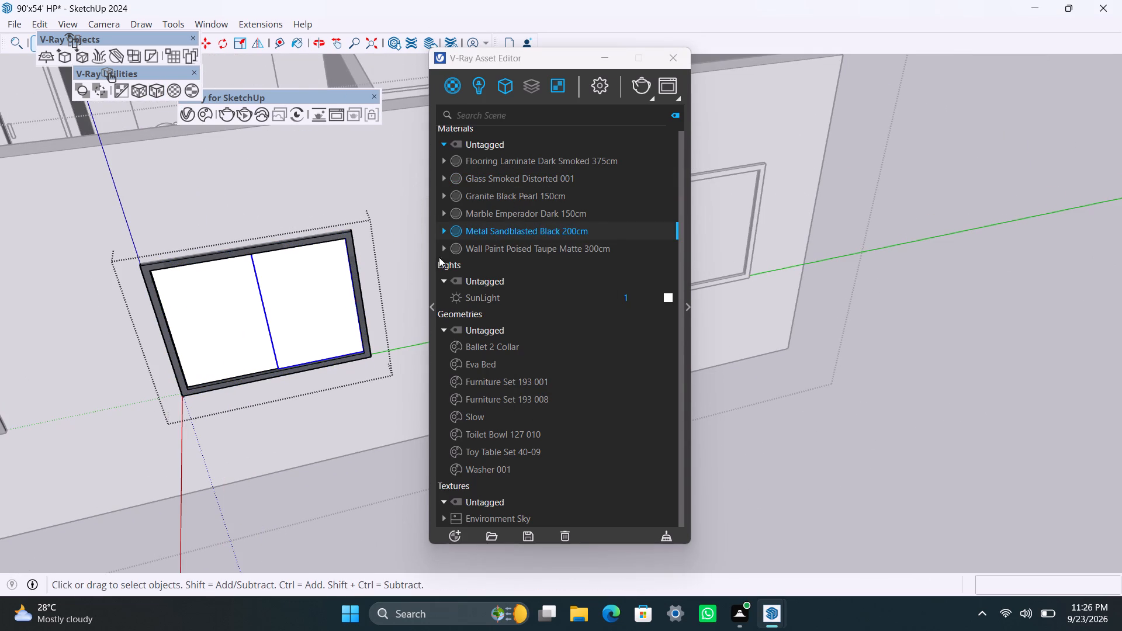
left_click(521, 181)
right_click(521, 181)
left_click(545, 201)
scroll(341, 345, "down", 5)
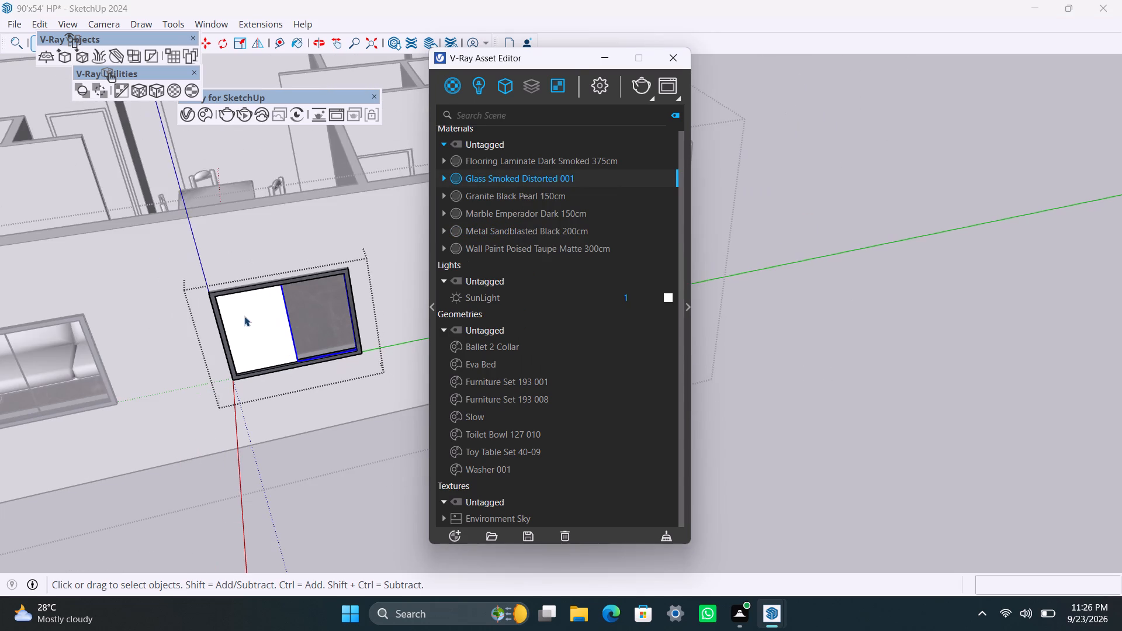
left_click(248, 321)
right_click(488, 176)
left_click(515, 203)
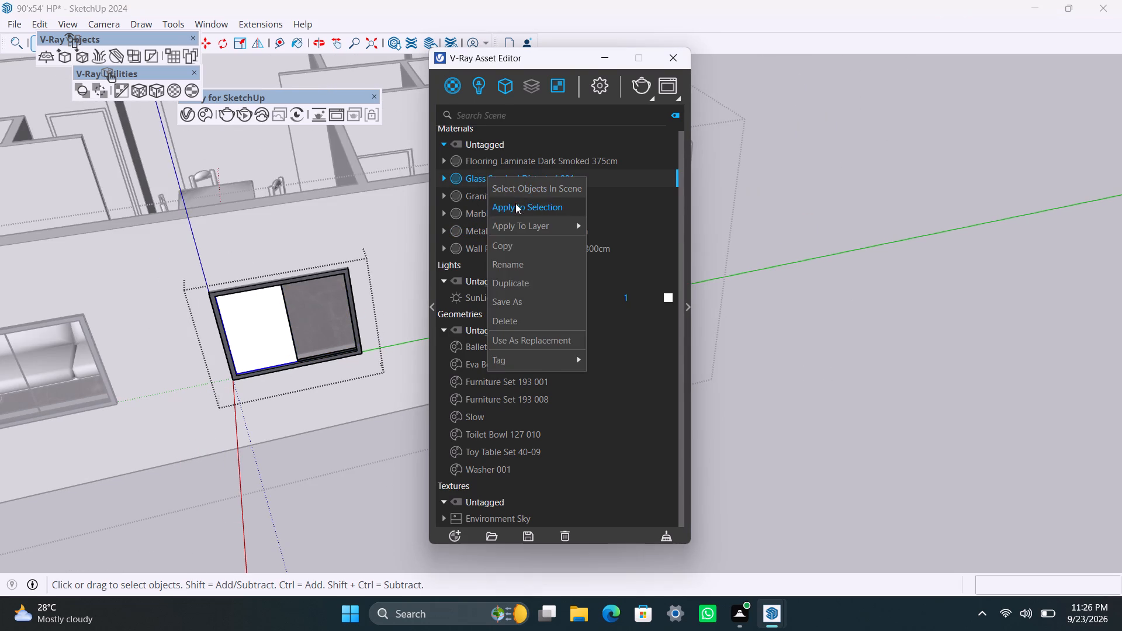
scroll(293, 405, "down", 4)
middle_click_drag(296, 411, 180, 459, "shift")
left_click(268, 506)
Apply Metal Sandblasted Black 200cm to the frame of the third window on the three-window outer wall.
scroll(300, 455, "down", 3)
middle_click_drag(302, 461, 290, 462, "shift")
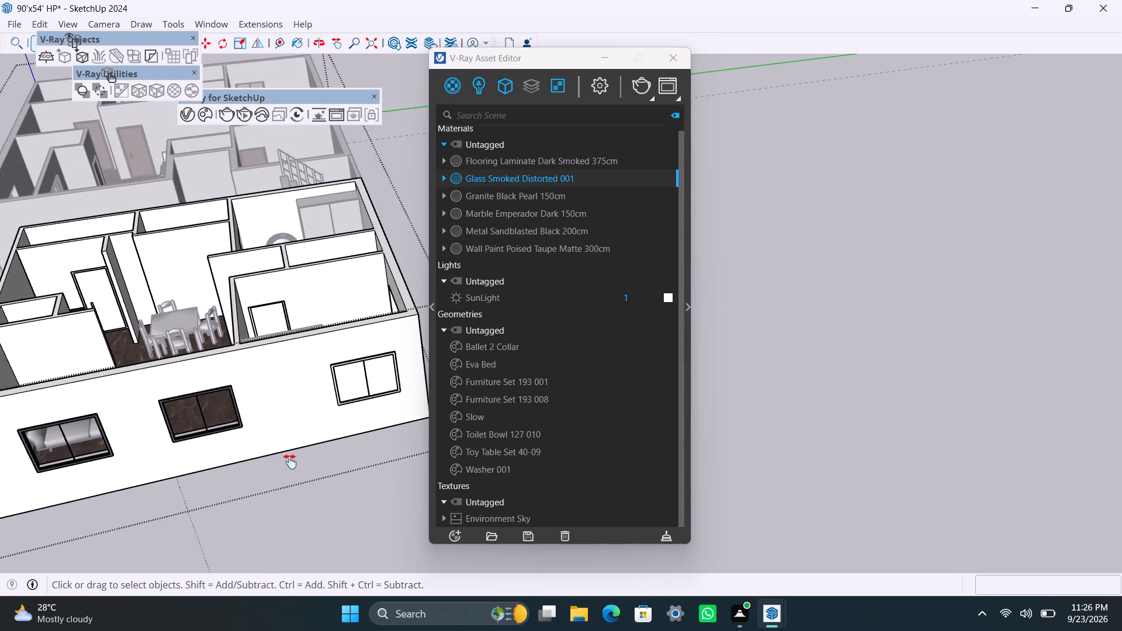
middle_click_drag(290, 462, 212, 467, "shift")
scroll(234, 437, "up", 14)
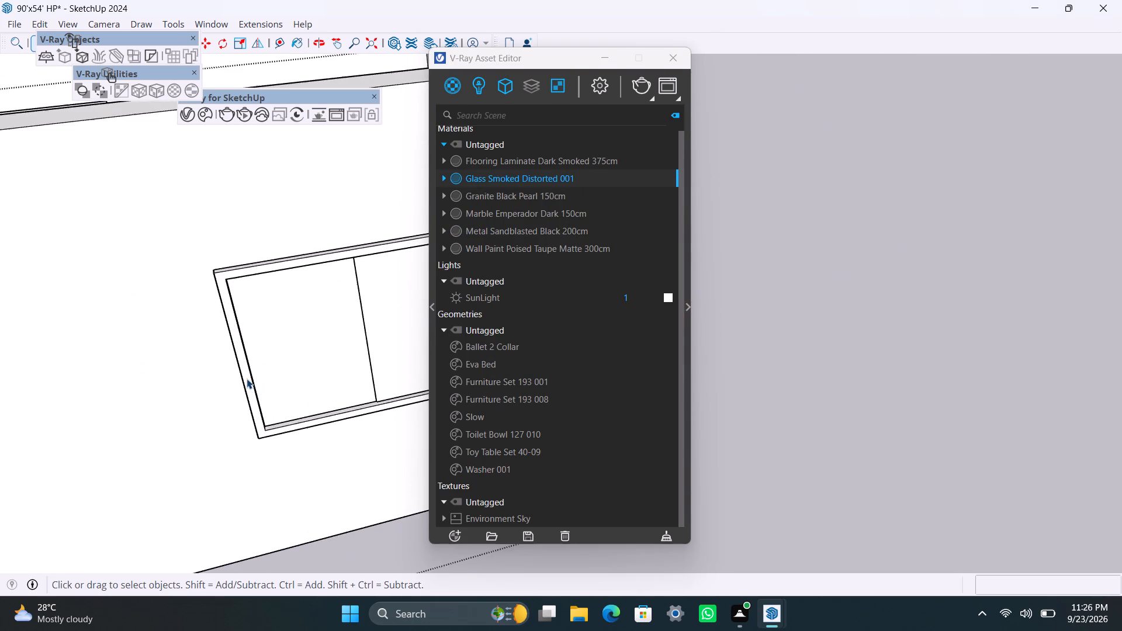
triple_click(247, 379)
double_click(247, 379)
left_click(476, 227)
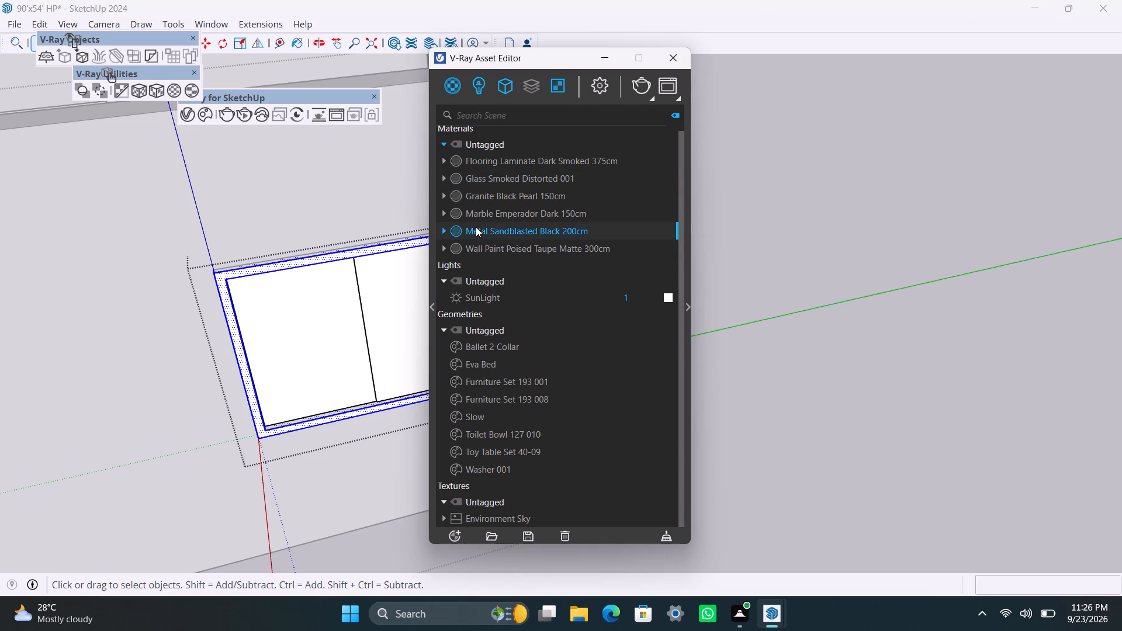
right_click(476, 227)
left_click(521, 256)
Apply Glass Smoked Distorted 001 to both panes of the third window on the three-window outer wall.
left_click(330, 313)
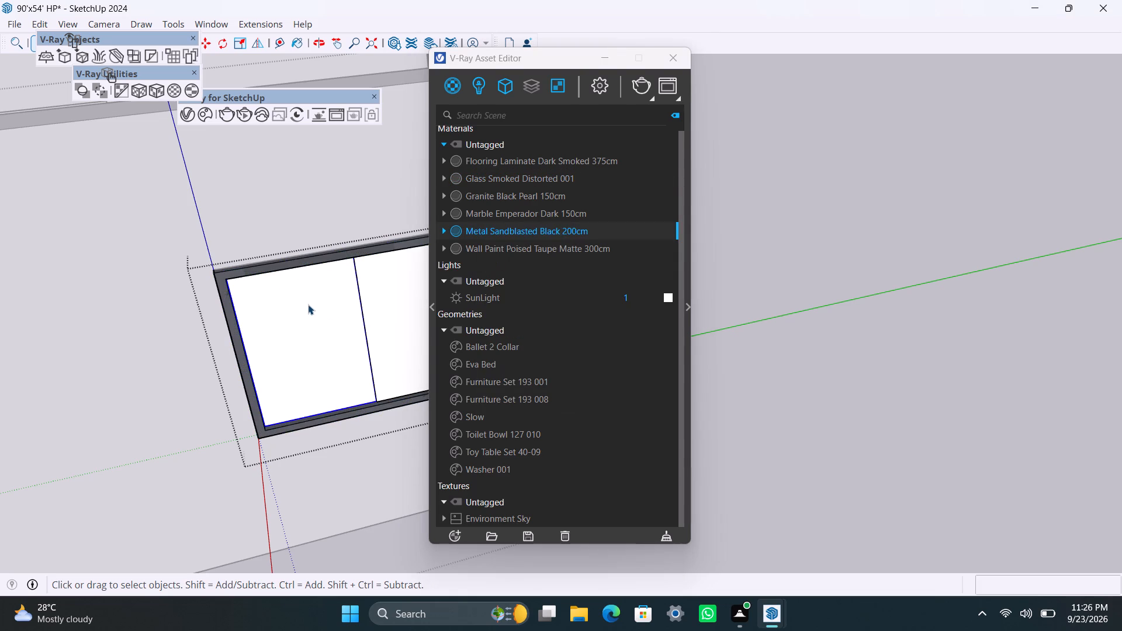
left_click(378, 302, "shift")
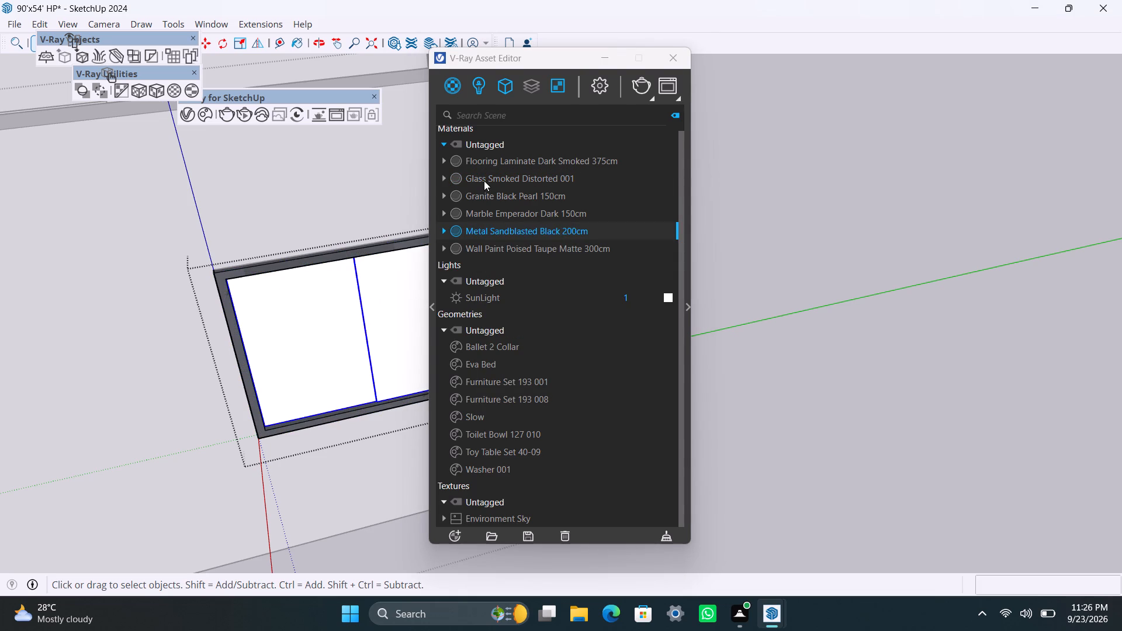
left_click(484, 181)
right_click(485, 179)
left_click(503, 204)
scroll(337, 368, "down", 15)
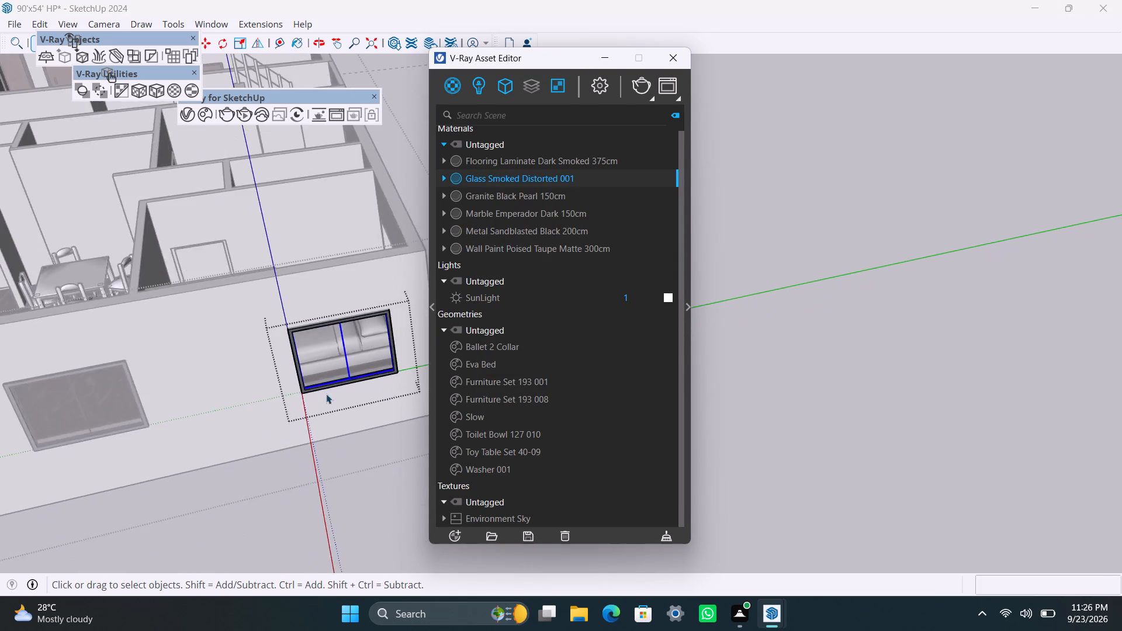
middle_click_drag(337, 435, 78, 421)
scroll(218, 356, "down", 5)
left_click(268, 468)
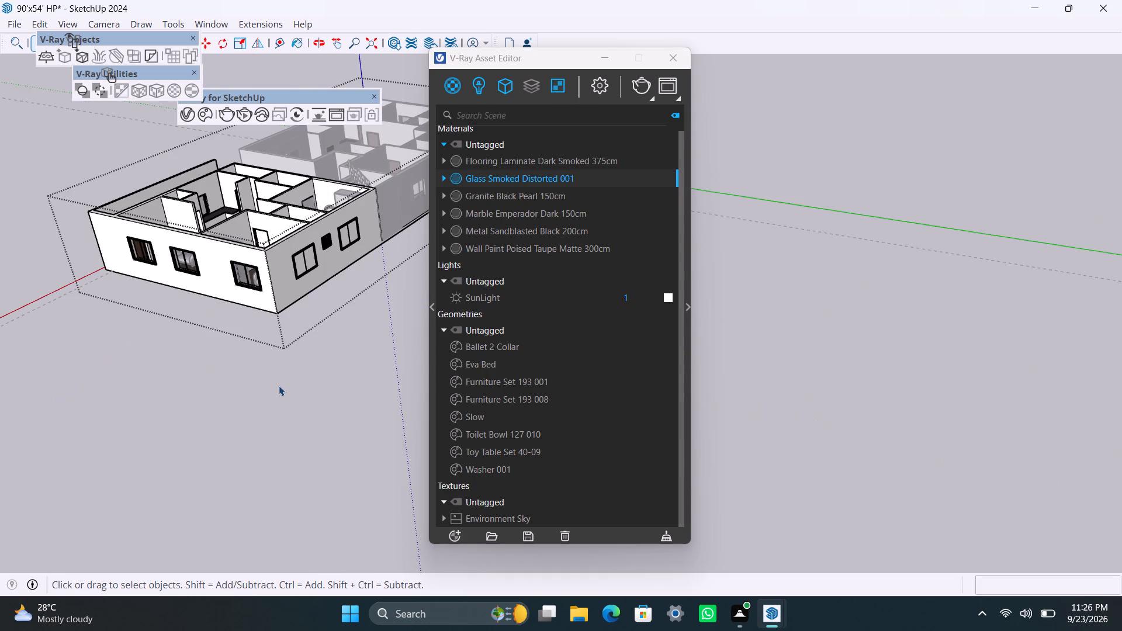
Apply Metal Sandblasted Black 200cm with tri-planar projection to the frame of the corner-side window on the outer wall with the louvred vent.
scroll(282, 351, "down", 4)
middle_click_drag(292, 367, 233, 518, "shift")
scroll(236, 480, "up", 8)
middle_click_drag(226, 459, 33, 462)
scroll(178, 366, "up", 7)
middle_click_drag(233, 323, 223, 478, "shift")
scroll(228, 462, "up", 2)
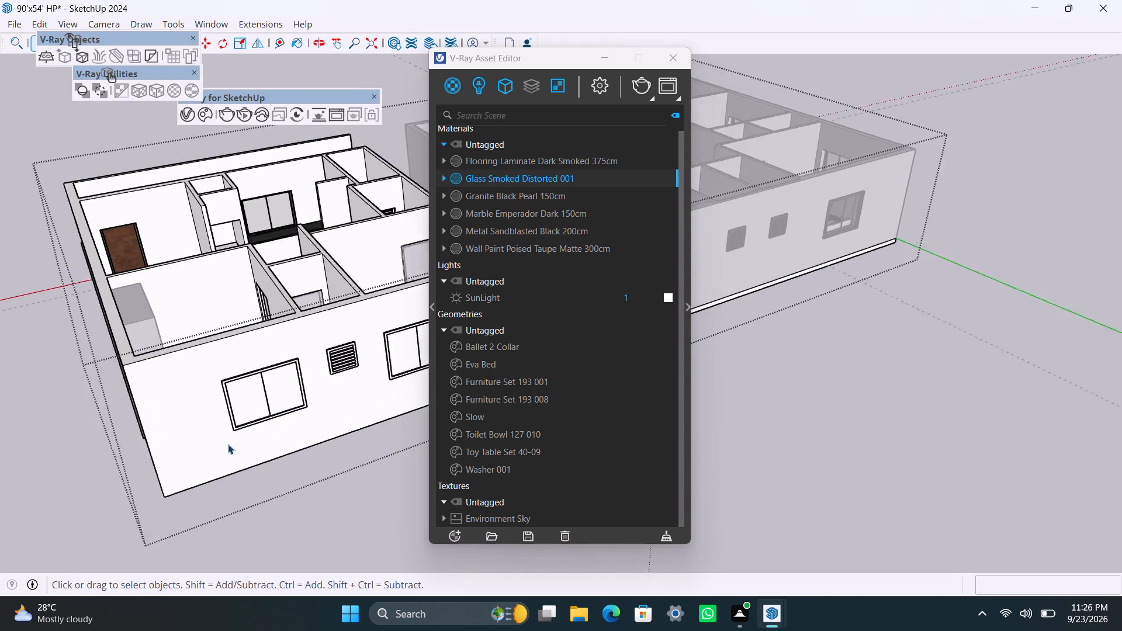
scroll(228, 444, "up", 9)
triple_click(234, 391)
double_click(234, 391)
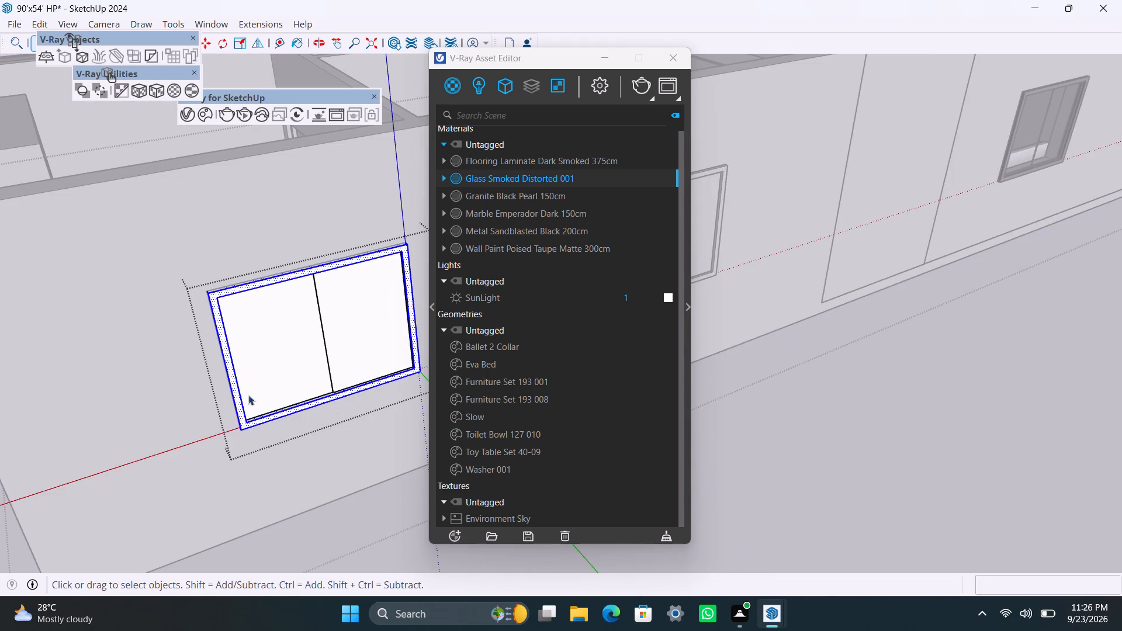
left_click(512, 226)
right_click(511, 226)
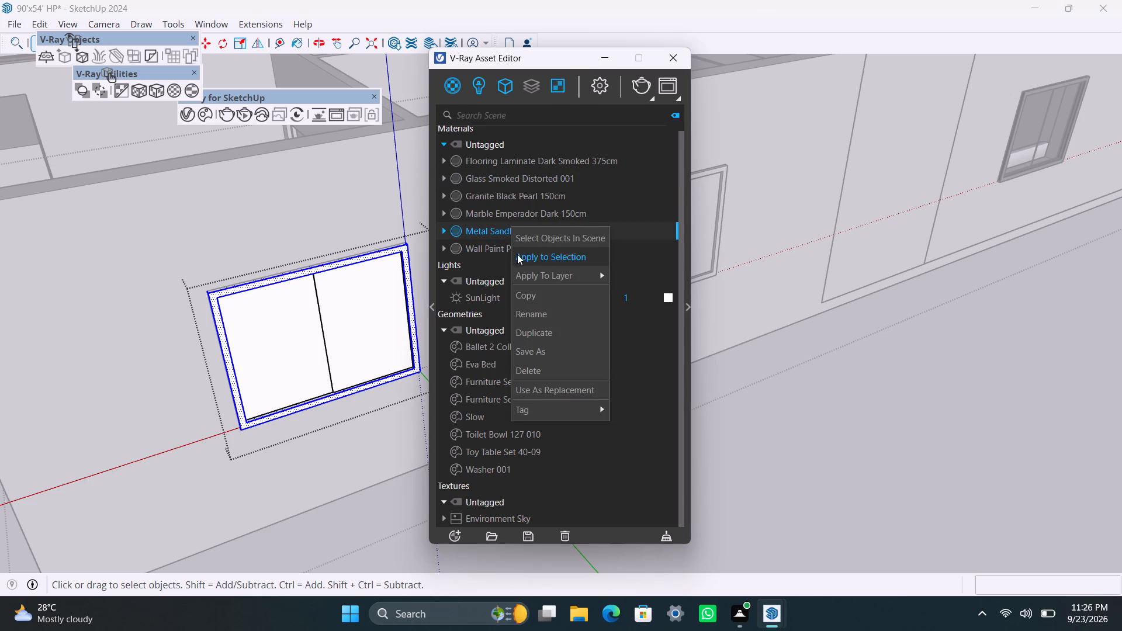
left_click(517, 254)
left_click(161, 93)
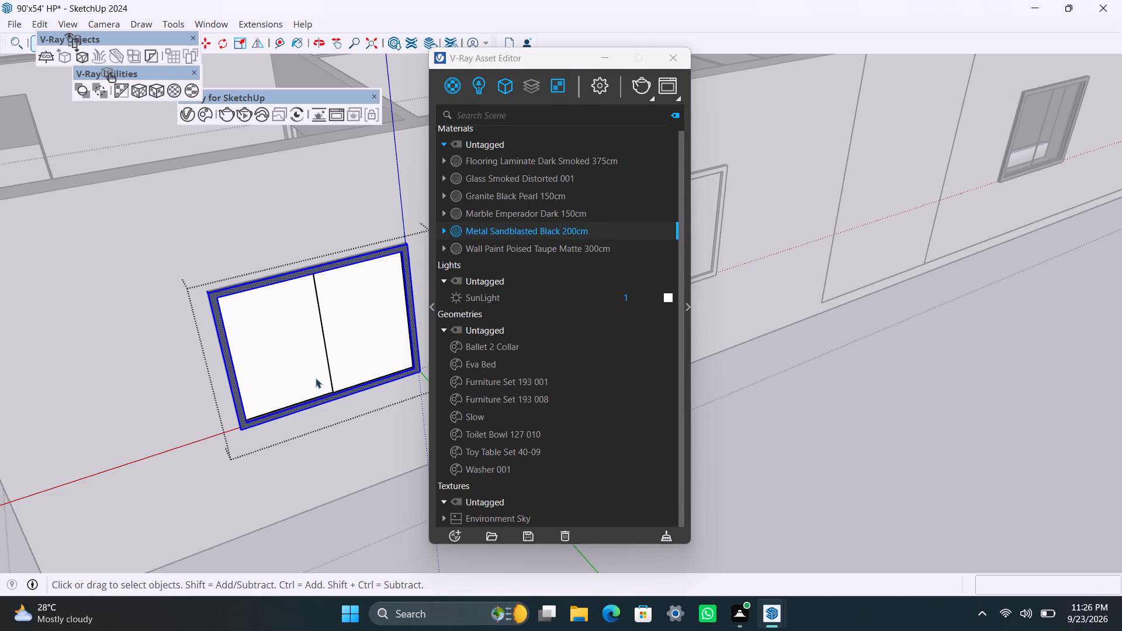
Apply Glass Smoked Distorted 001 to both panes of the corner-side window on the outer wall with the louvred vent.
left_click(293, 358)
left_click(364, 328, "shift")
left_click(475, 181)
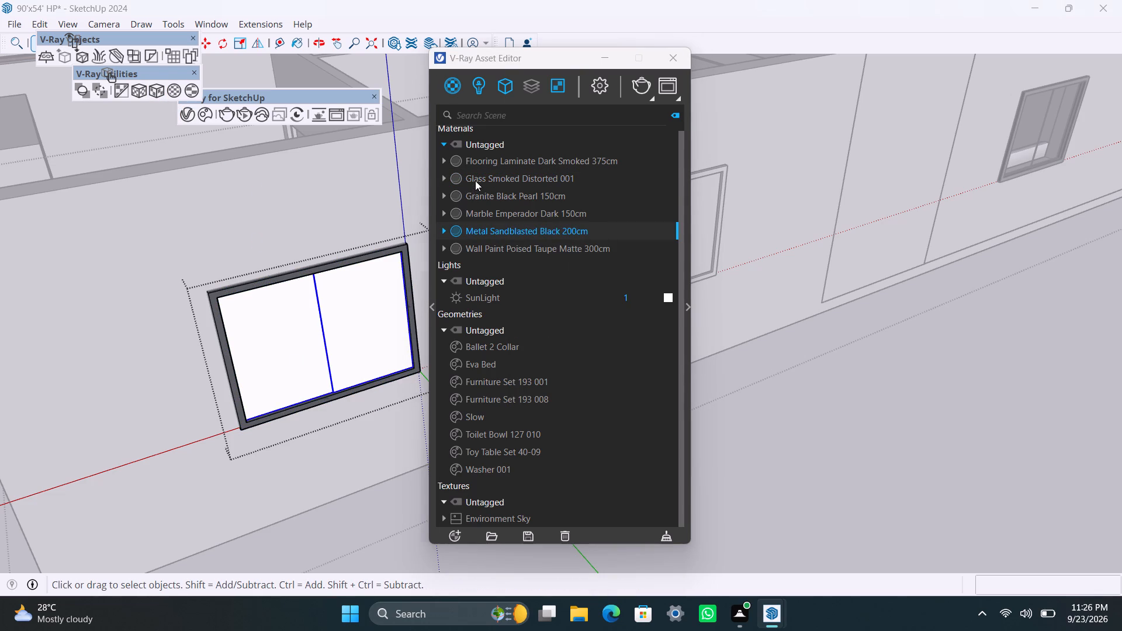
right_click(475, 180)
left_click(498, 216)
scroll(216, 490, "down", 10)
middle_click_drag(269, 497, 210, 521, "shift")
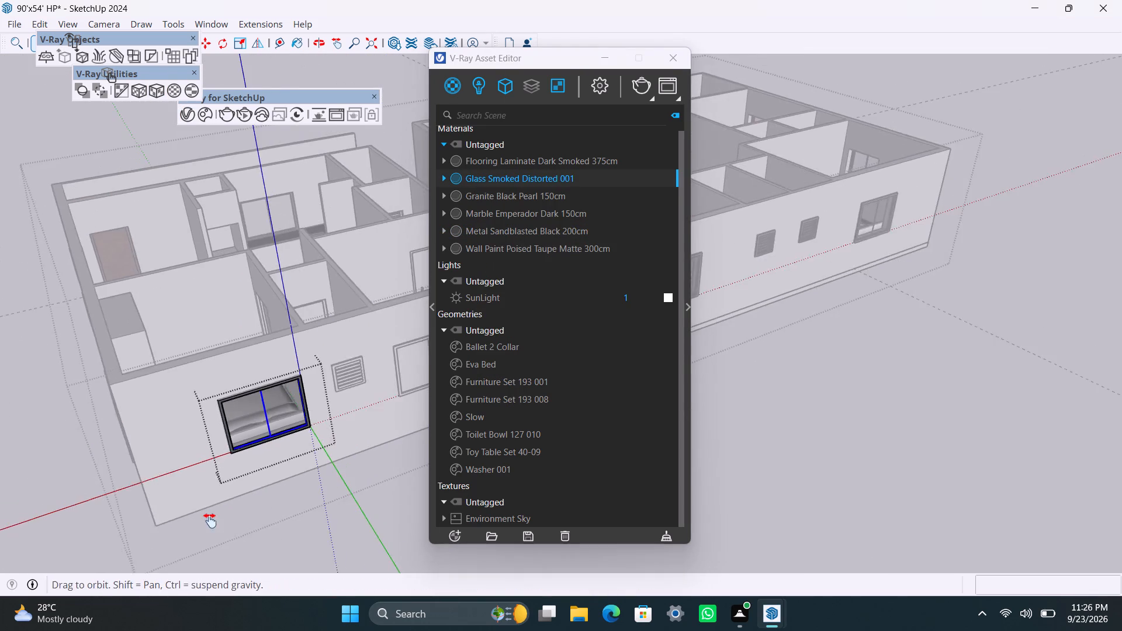
middle_click_drag(210, 521, 155, 538, "shift")
left_click(264, 526)
Apply Metal Sandblasted Black 200cm with tri-planar projection to the frame of the louvred vent between the two outer-wall windows.
scroll(229, 500, "up", 15)
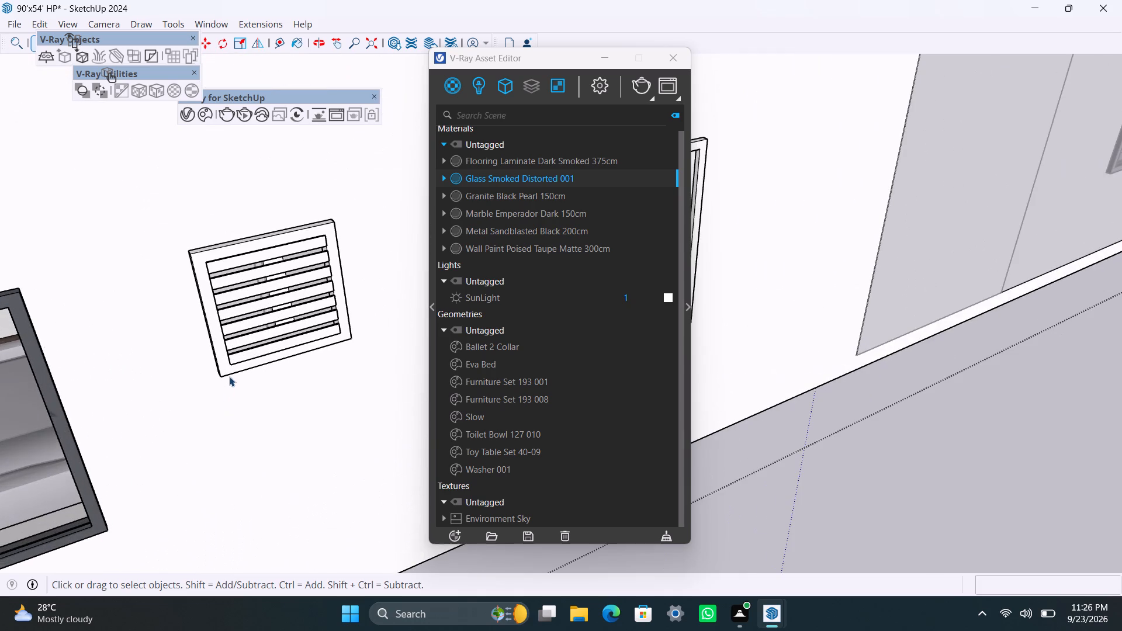
triple_click(223, 367)
double_click(223, 367)
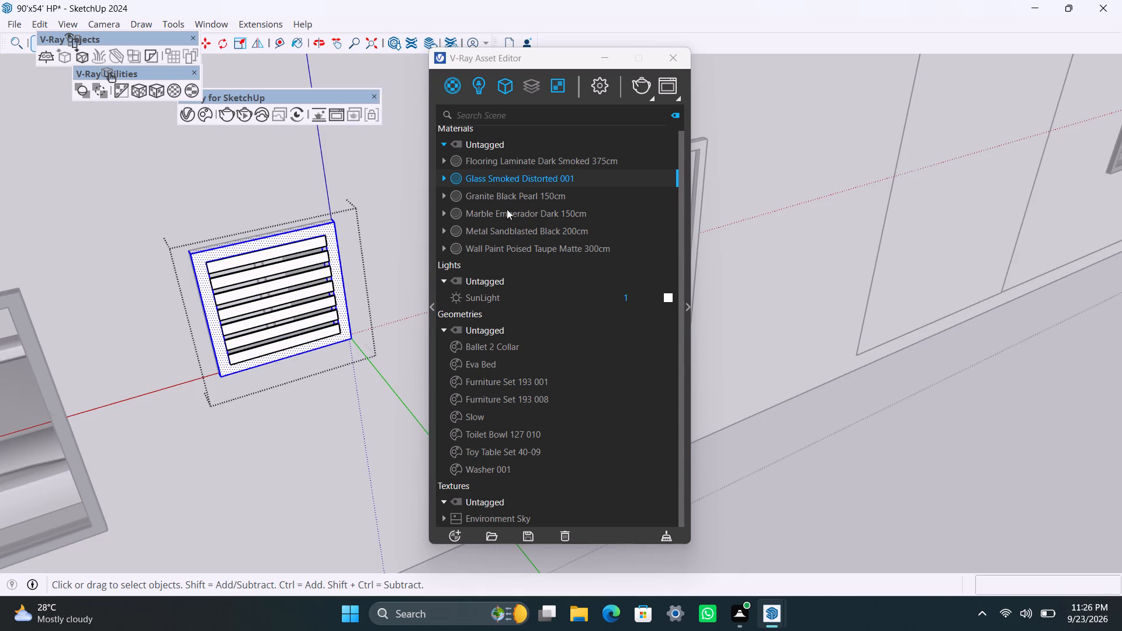
left_click(504, 235)
right_click(502, 231)
left_click(528, 256)
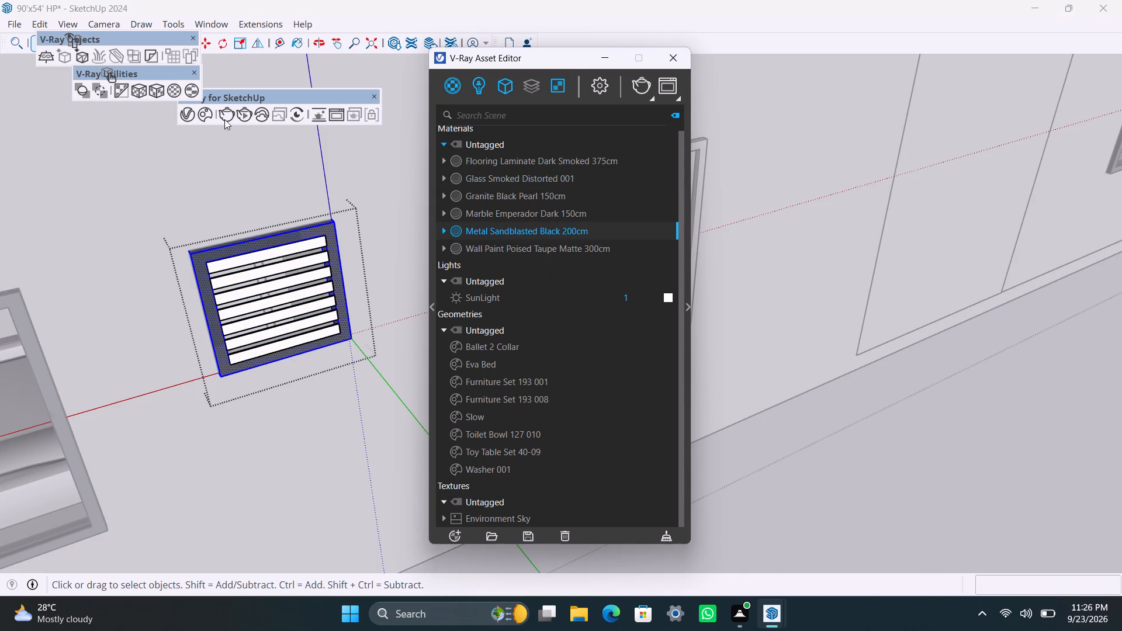
left_click(154, 88)
Apply Glass Smoked Distorted 001 to all seven slats of the louvred vent between the two outer-wall windows.
scroll(255, 310, "up", 5)
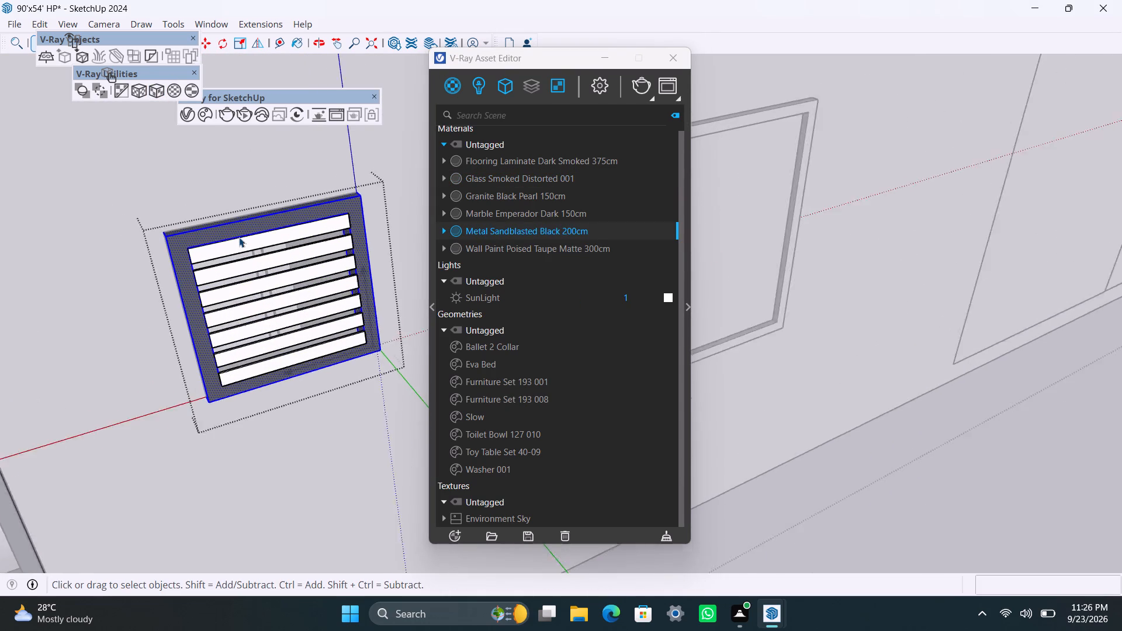
left_click(239, 238)
left_click(244, 261, "shift")
left_click(244, 286, "shift")
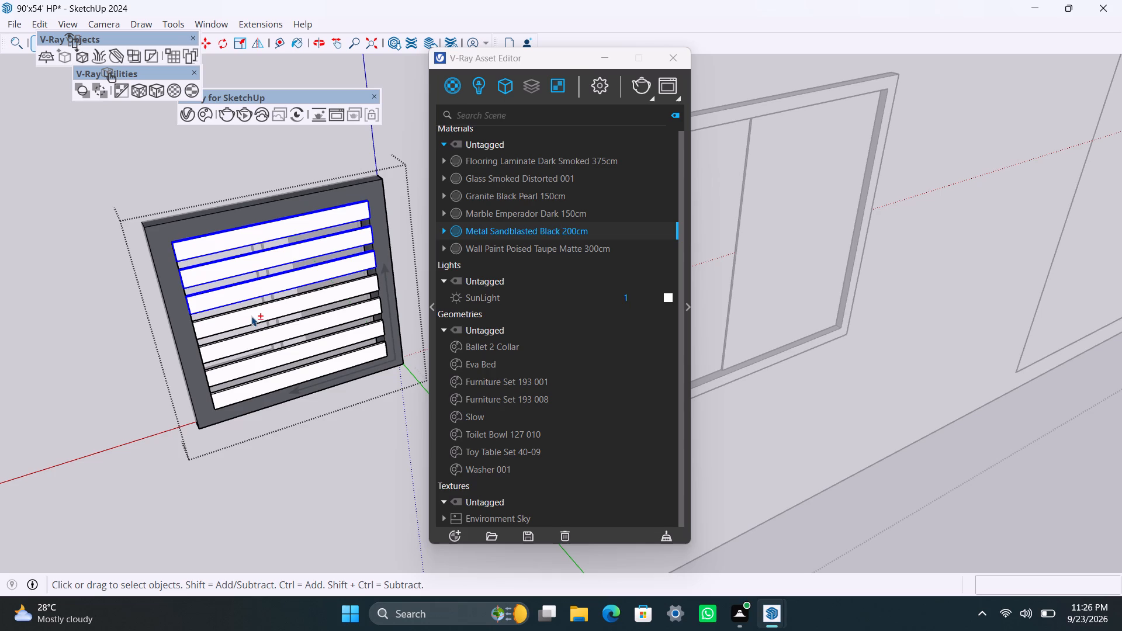
left_click(251, 317, "shift")
left_click(259, 333, "shift")
left_click(266, 360, "shift")
left_click(272, 381, "shift")
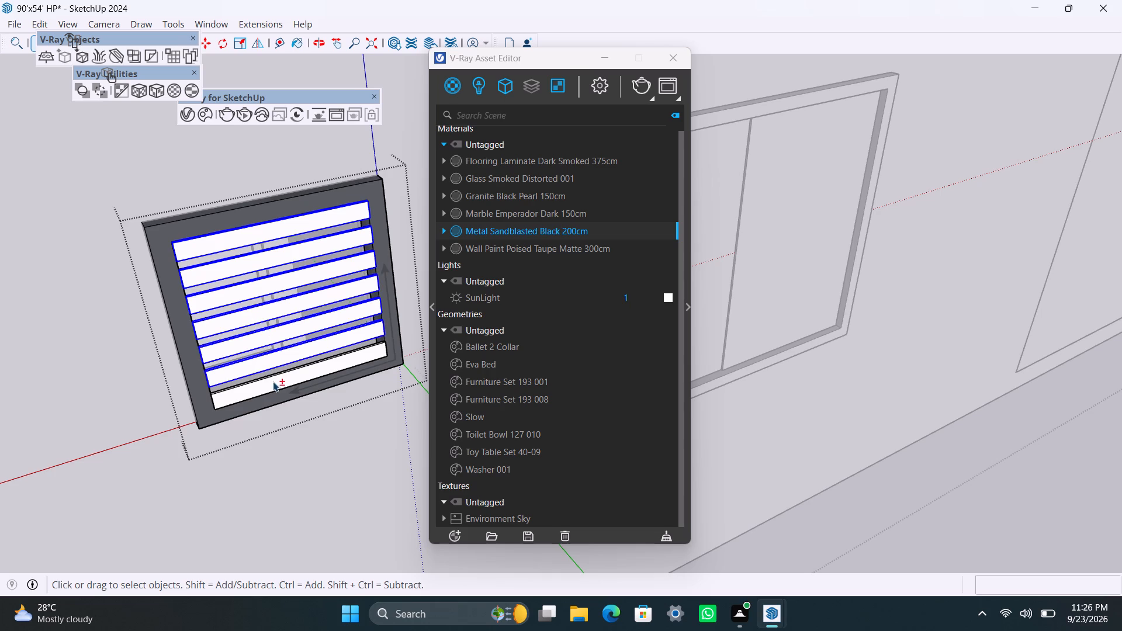
left_click(493, 176)
right_click(493, 176)
left_click(515, 204)
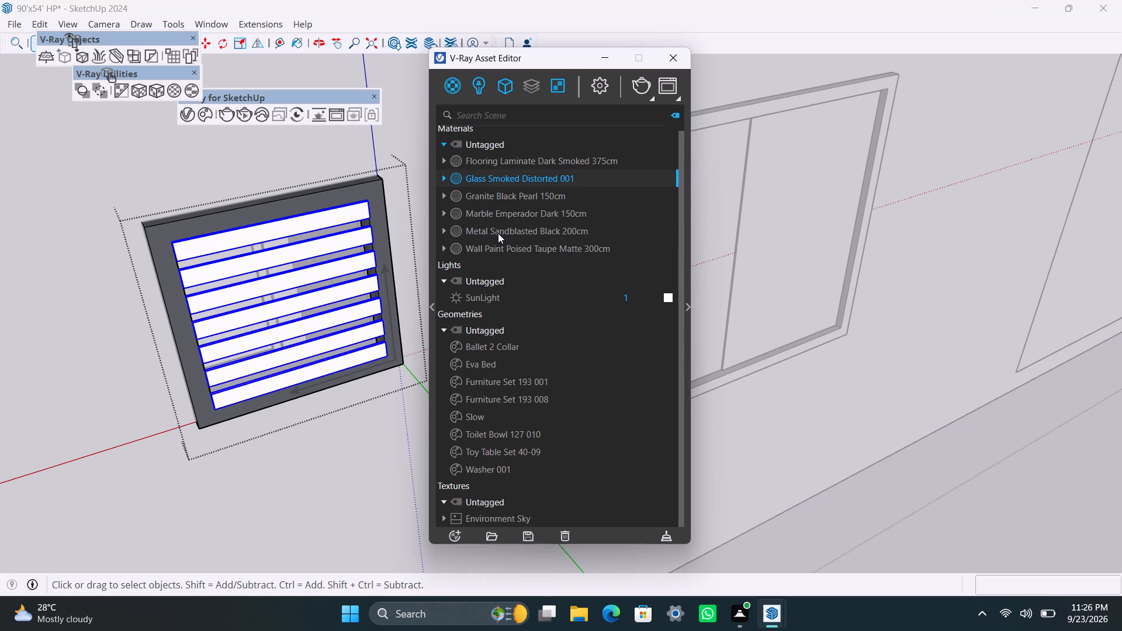
scroll(362, 346, "down", 10)
middle_click_drag(350, 365, 57, 398)
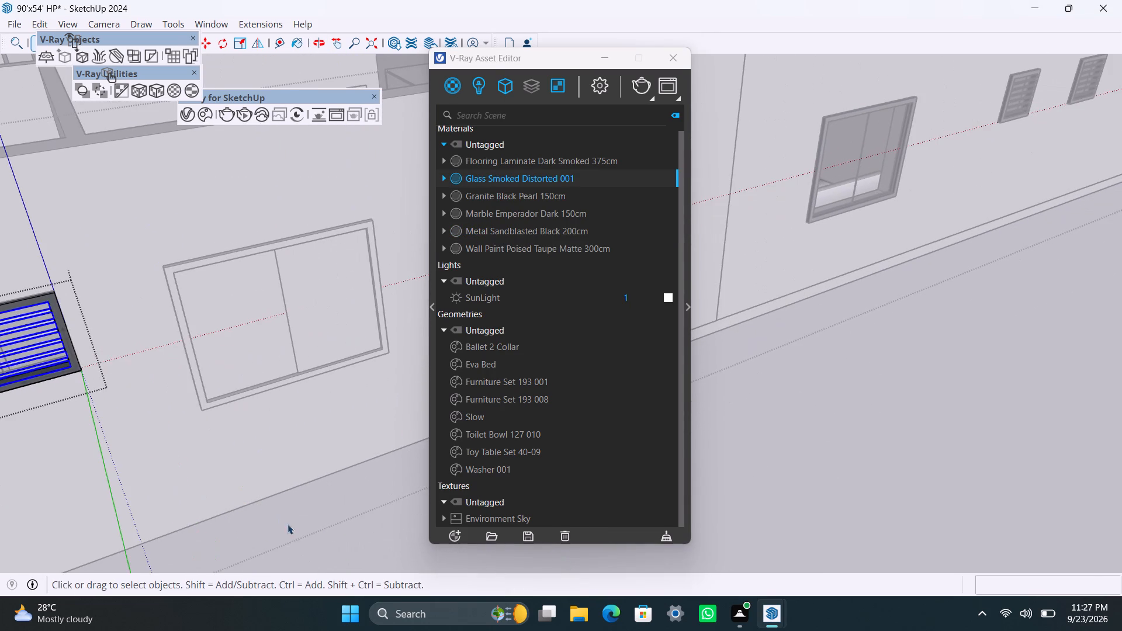
double_click(293, 524)
Apply Metal Sandblasted Black 200cm with tri-planar projection to the frame of the second window on the outer wall, beyond the louvred vent.
scroll(216, 407, "up", 6)
triple_click(192, 379)
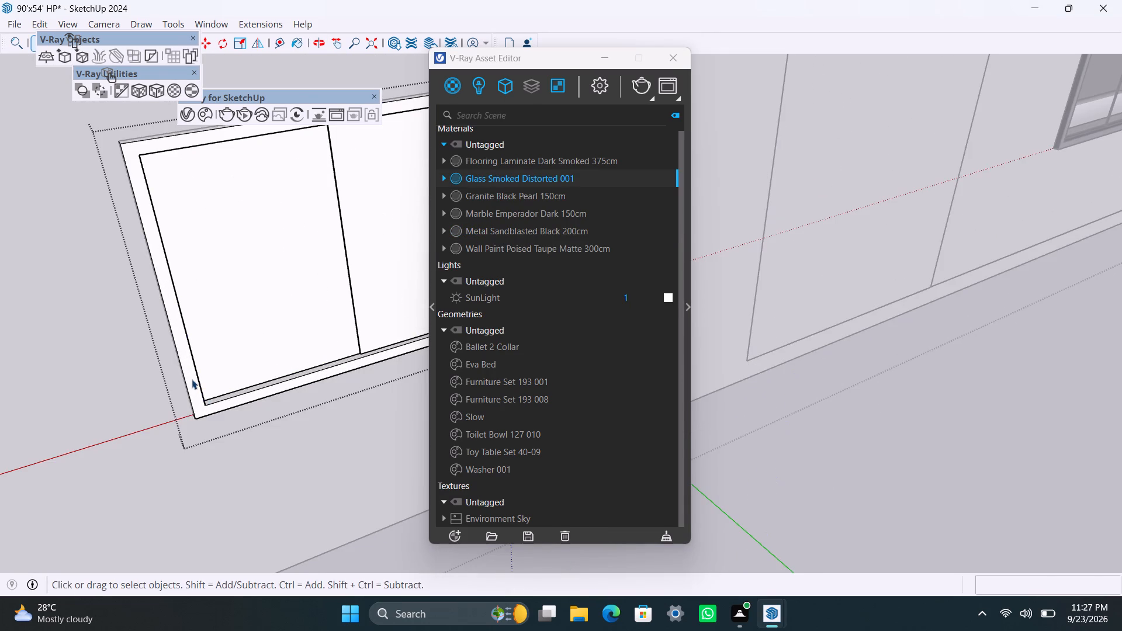
double_click(192, 379)
left_click(525, 231)
right_click(524, 231)
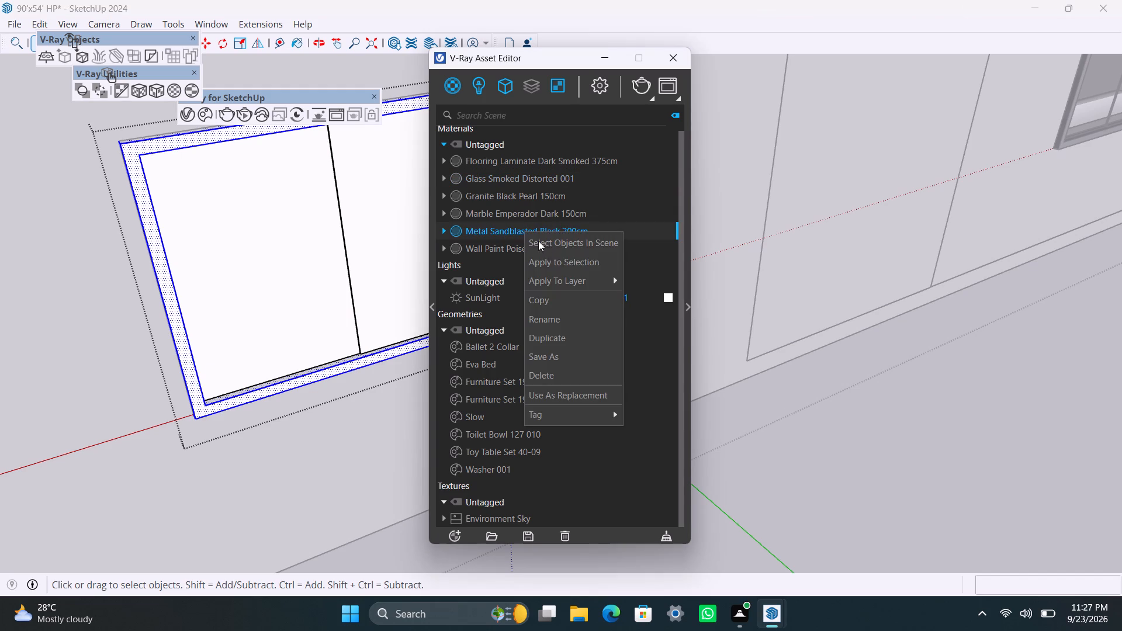
left_click(552, 258)
left_click(152, 87)
Apply Glass Smoked Distorted 001 to both panes of the second window on the outer wall, beyond the louvred vent.
left_click(253, 244)
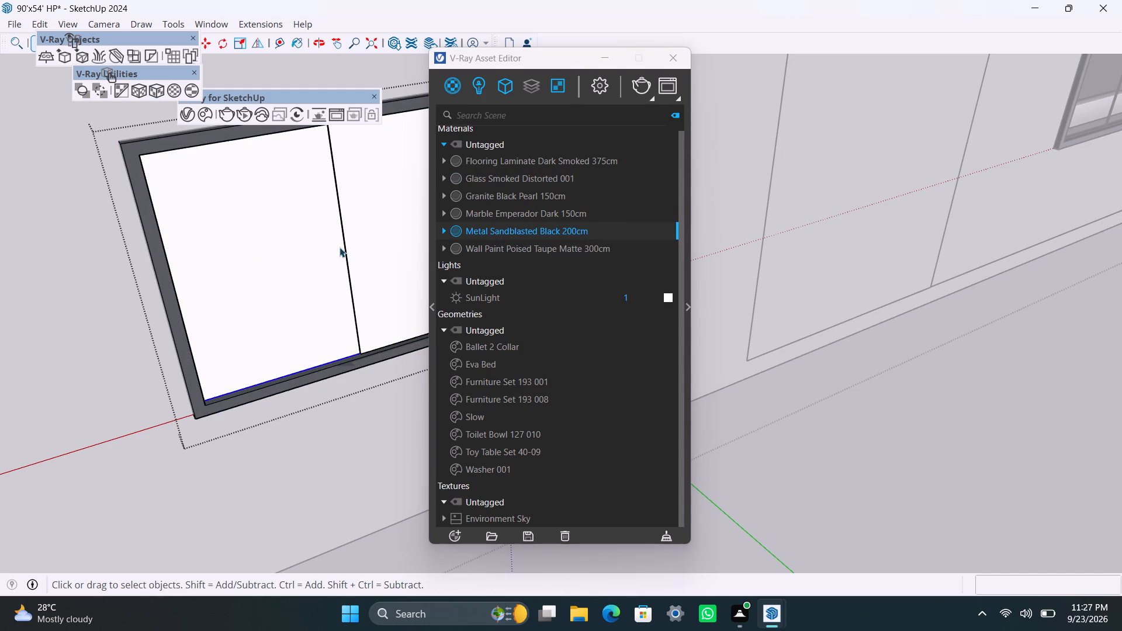
left_click(358, 234, "shift")
left_click(514, 180)
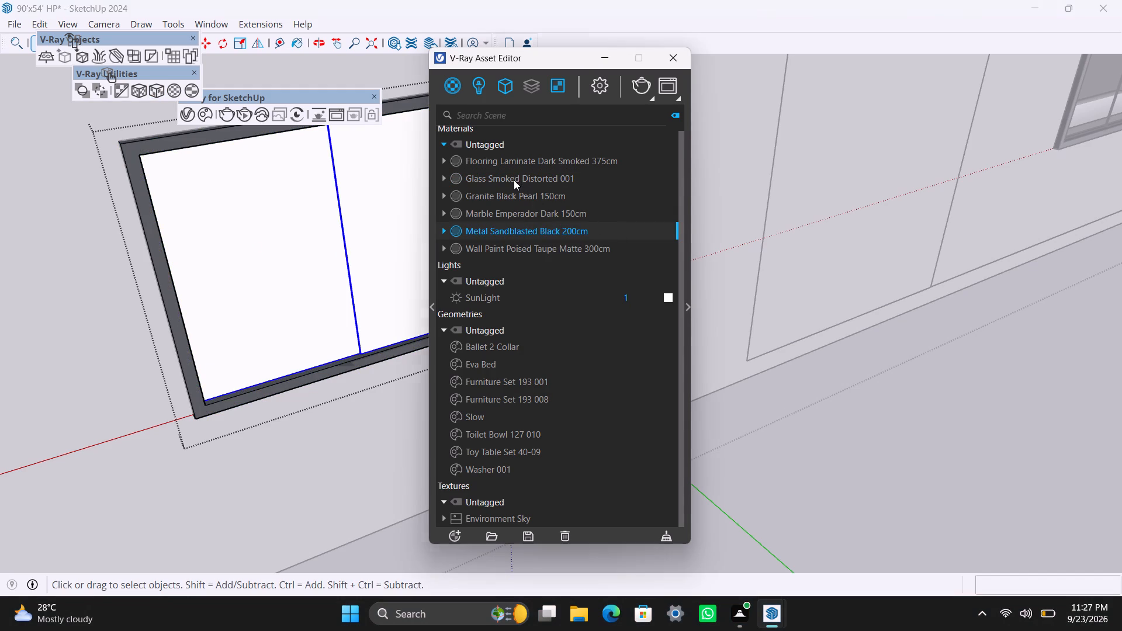
right_click(513, 181)
left_click(543, 208)
scroll(412, 321, "down", 18)
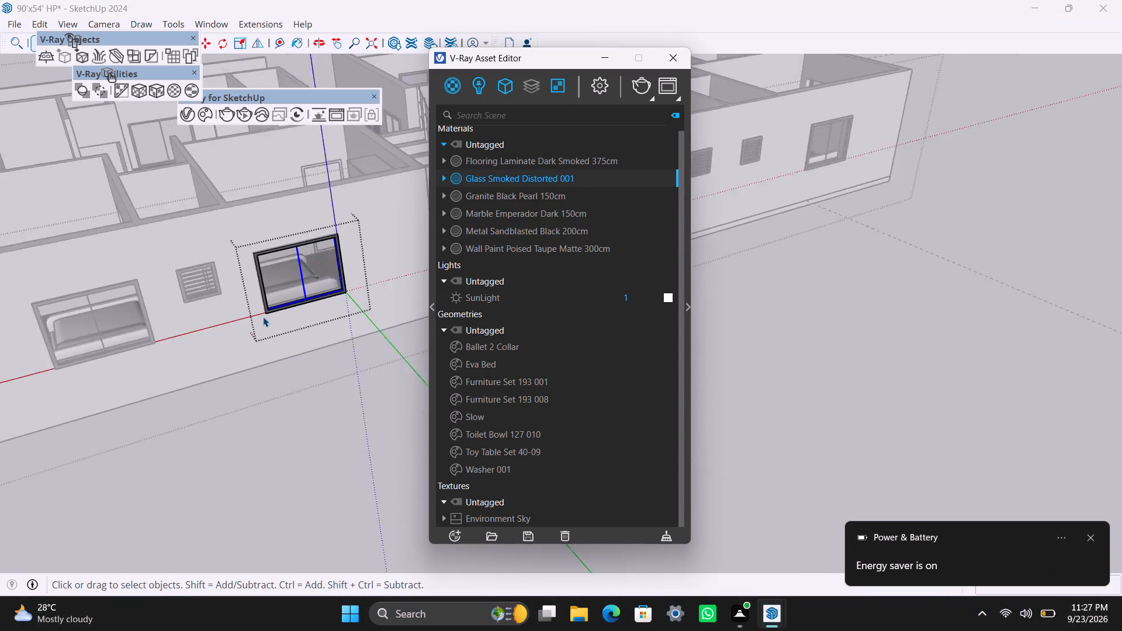
scroll(263, 317, "down", 2)
triple_click(284, 421)
left_click(285, 421)
Apply Metal Sandblasted Black 200cm with tri-planar projection to the frame of the louvred vent in the small toilet room near the dining table.
scroll(293, 248, "up", 3)
middle_click_drag(265, 305, 273, 487)
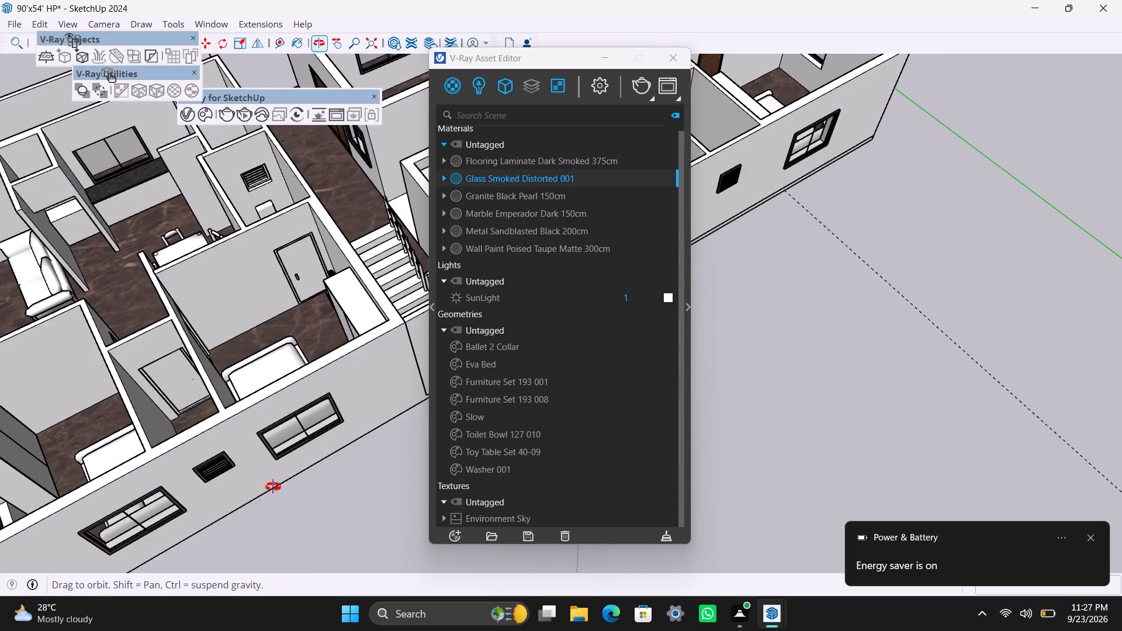
middle_click_drag(273, 487, 302, 473)
scroll(261, 266, "up", 2)
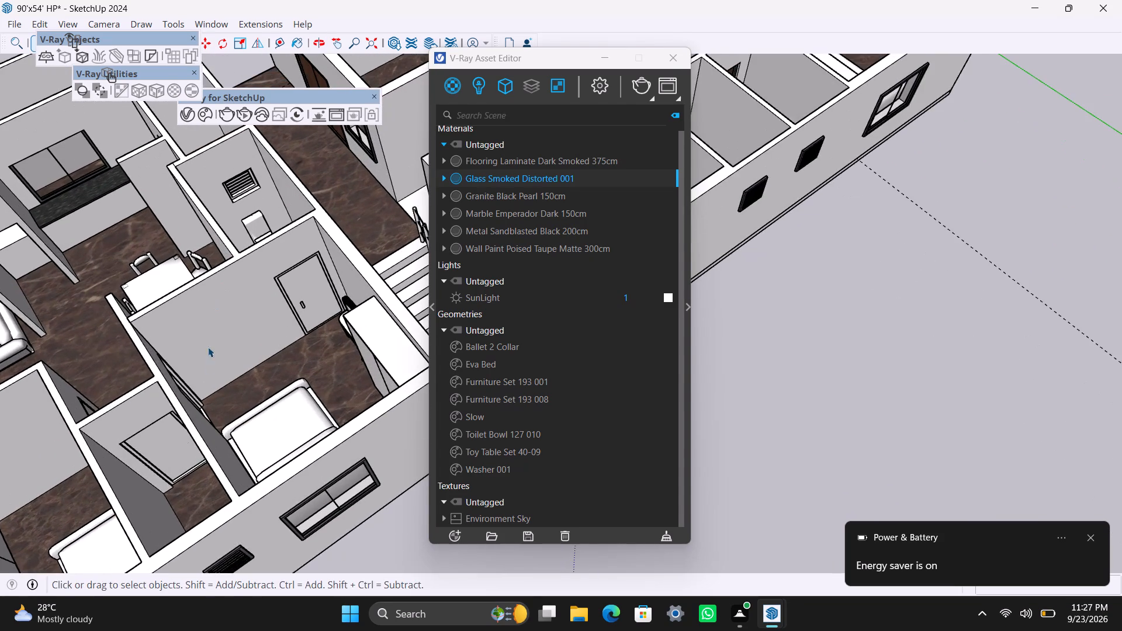
middle_click_drag(219, 390, 797, 273)
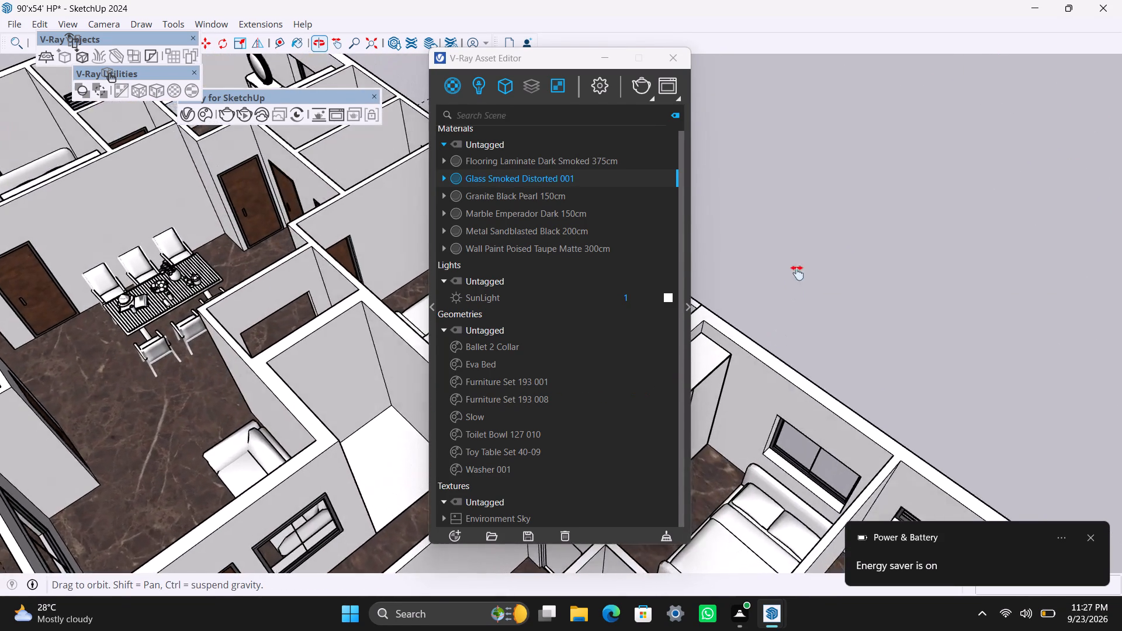
middle_click_drag(797, 273, 624, 62)
scroll(242, 388, "up", 3)
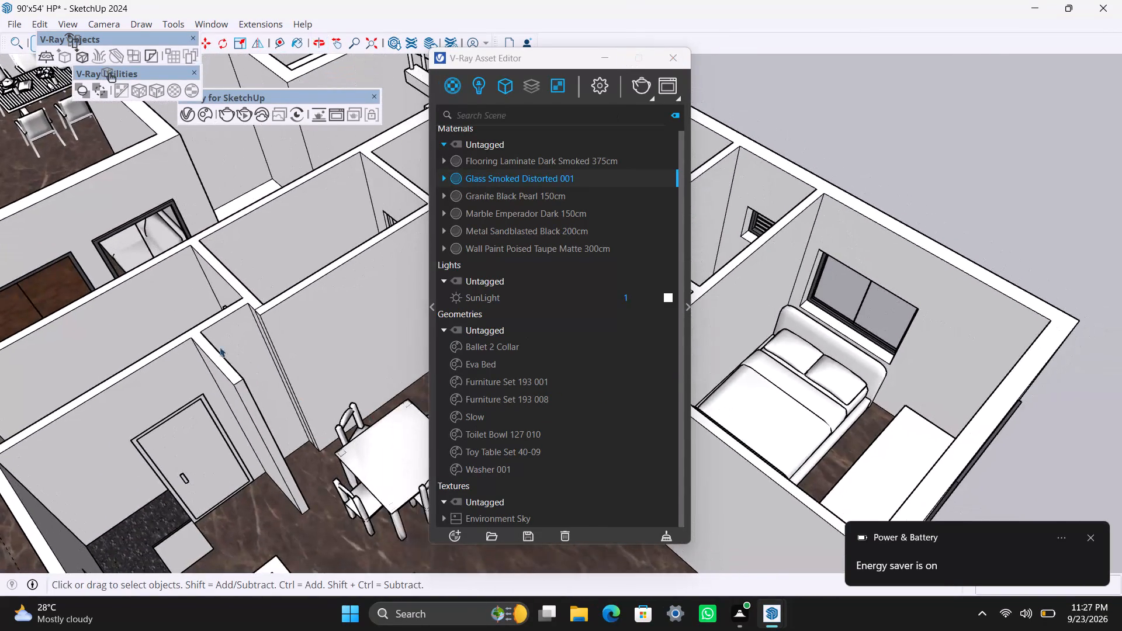
middle_click_drag(200, 345, 348, 333)
scroll(315, 365, "up", 3)
middle_click_drag(270, 459, 327, 460)
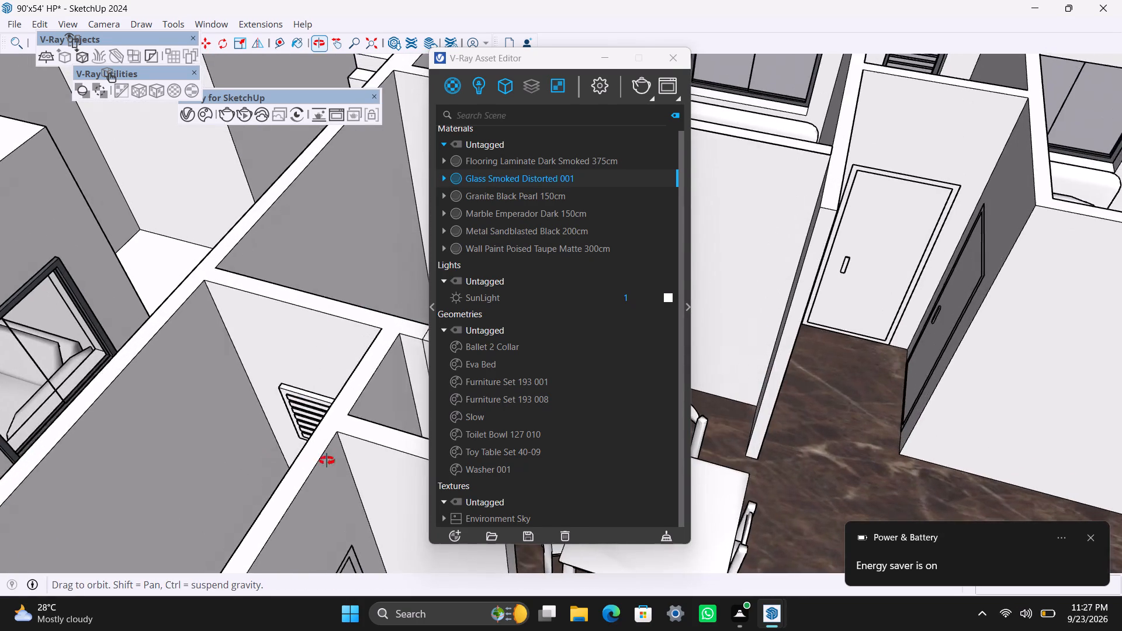
middle_click_drag(327, 460, 354, 462)
scroll(349, 453, "up", 3)
middle_click_drag(341, 430, 236, 347, "shift")
scroll(274, 411, "up", 3)
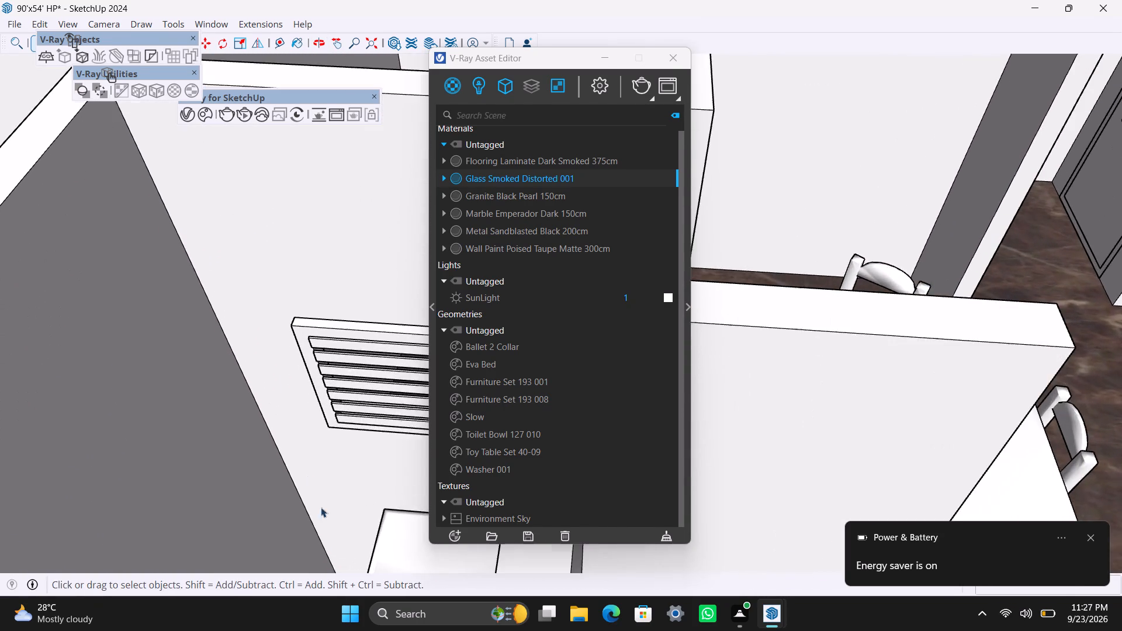
middle_click_drag(365, 521, 413, 522)
scroll(366, 471, "up", 1)
middle_click_drag(366, 471, 181, 378)
scroll(223, 375, "up", 1)
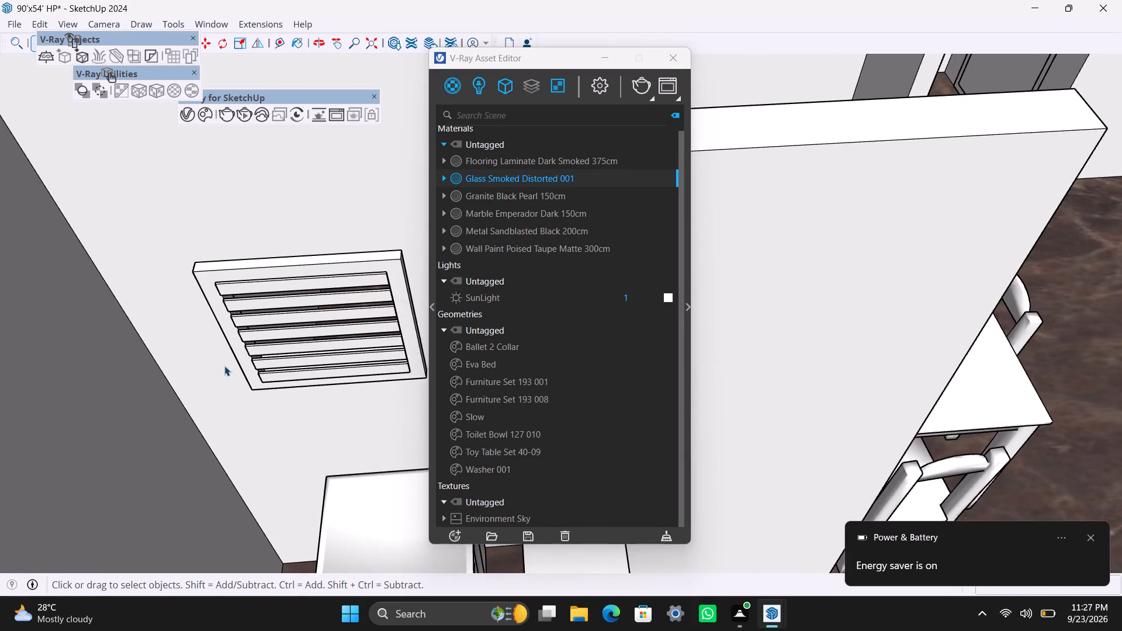
scroll(224, 366, "up", 3)
triple_click(234, 317)
triple_click(234, 317)
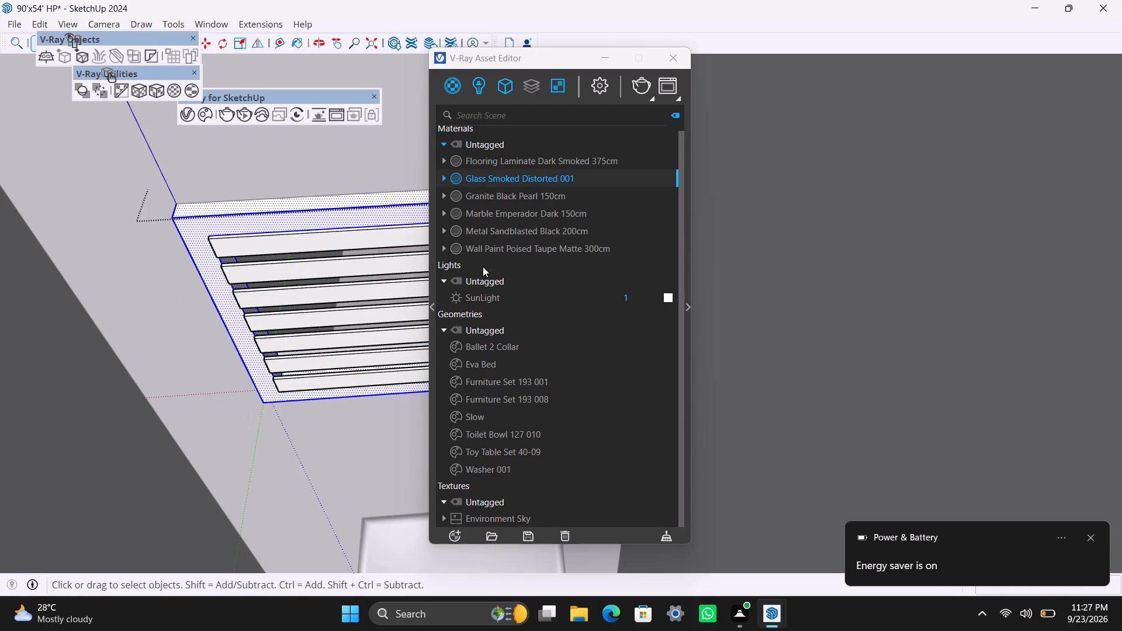
right_click(538, 231)
left_click(565, 256)
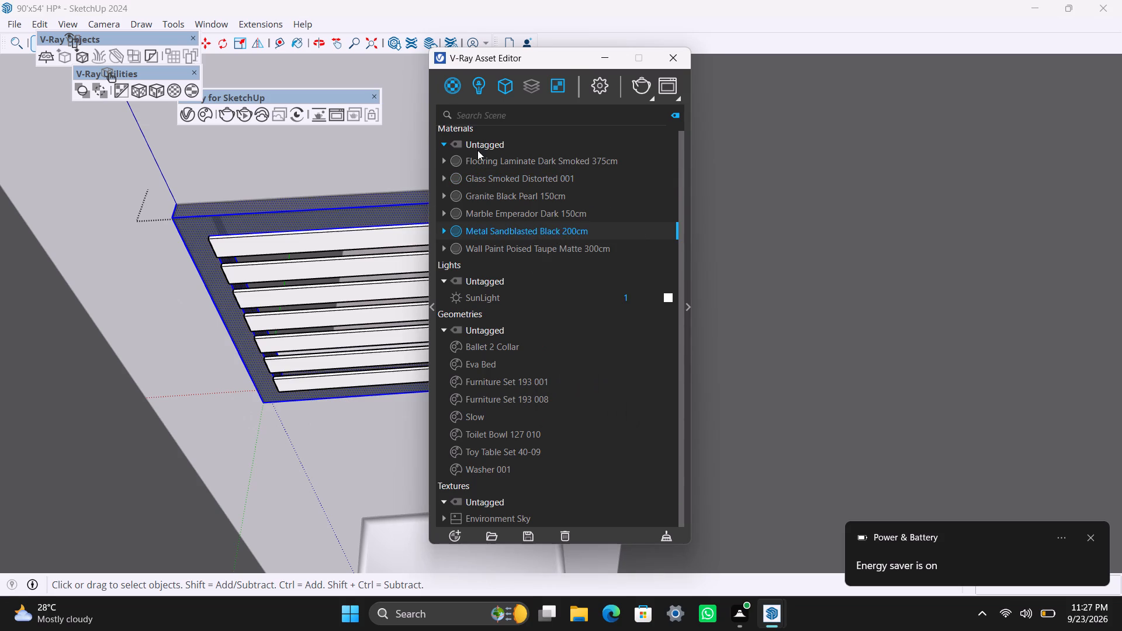
left_click(156, 85)
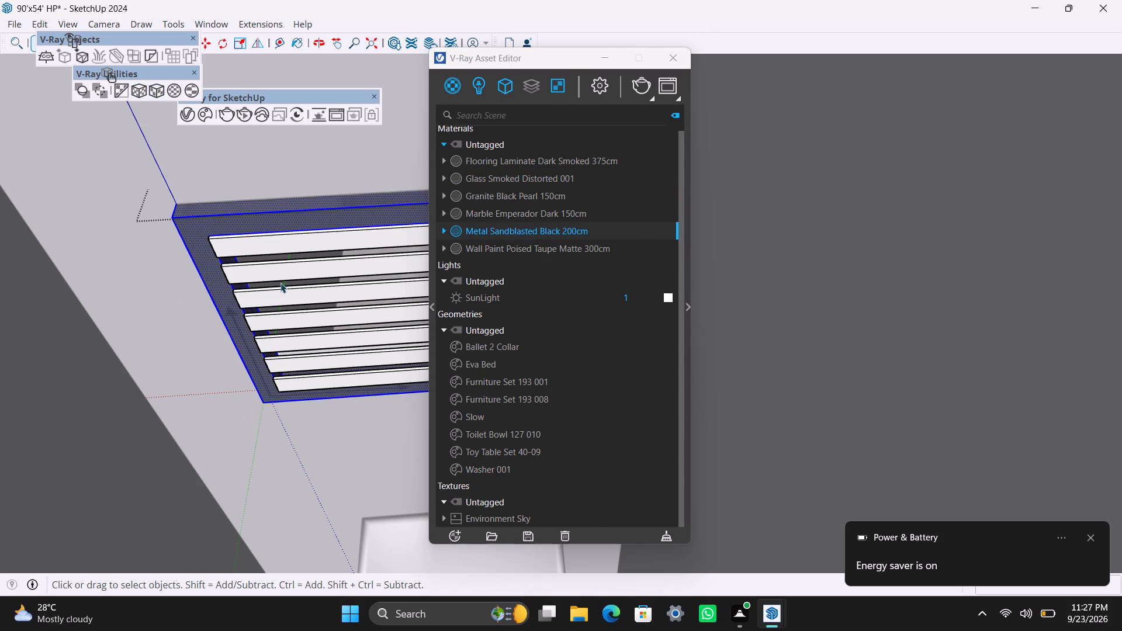
Apply Glass Smoked Distorted 001 to all seven slats of the louvred vent in the small toilet room.
left_click(277, 241)
left_click(279, 271, "shift")
left_click(283, 299, "shift")
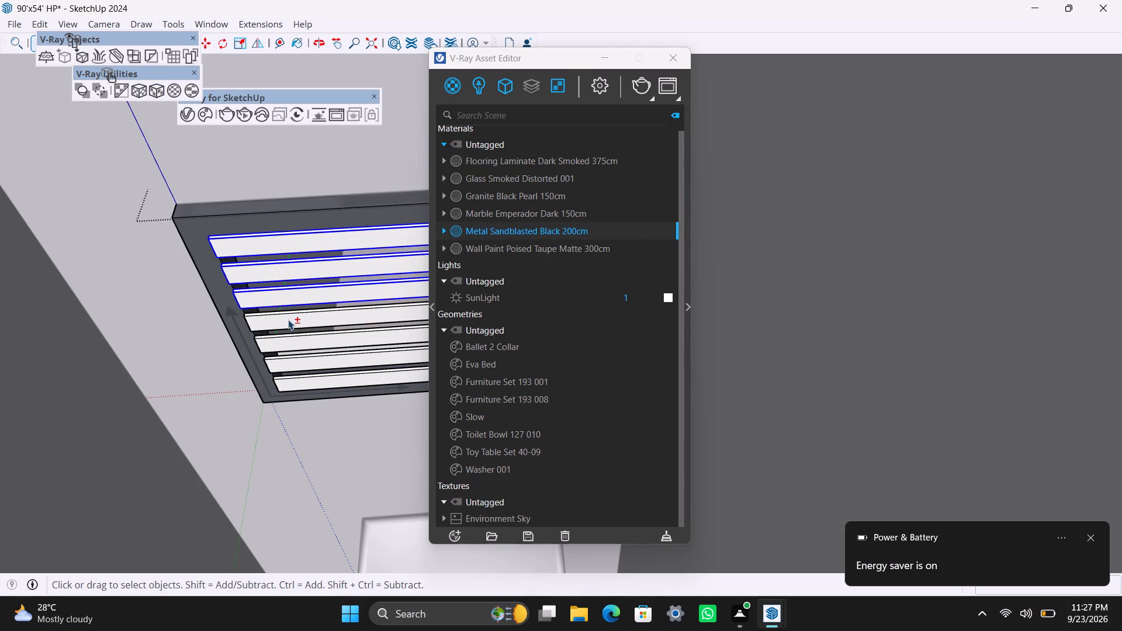
left_click(288, 320, "shift")
left_click(295, 340, "shift")
left_click(303, 362, "shift")
left_click(310, 380, "shift")
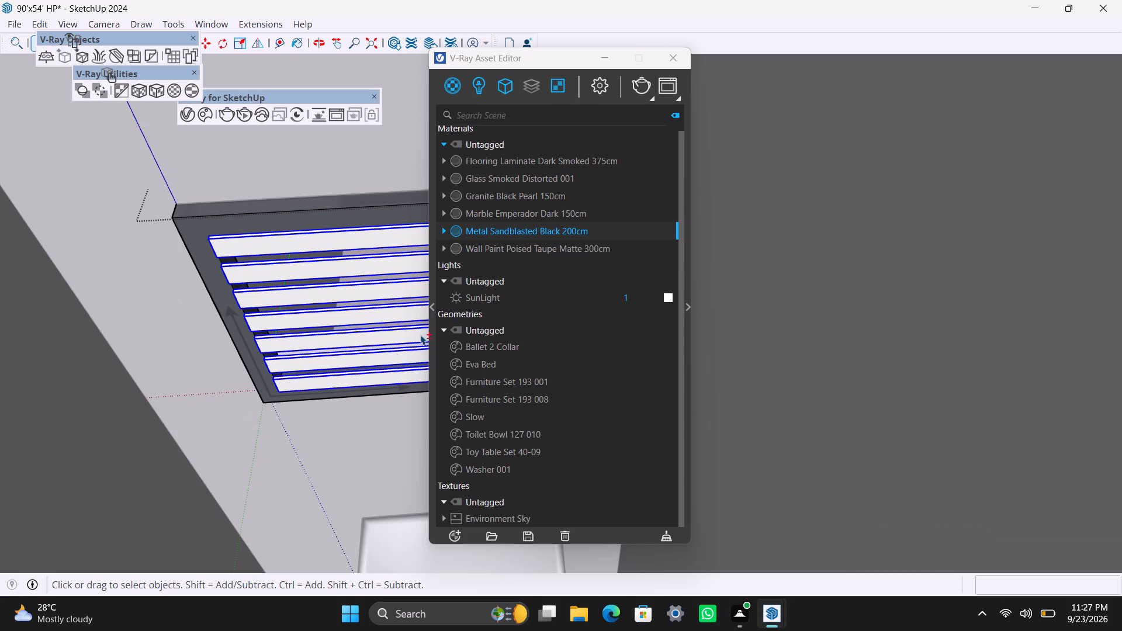
left_click(497, 182)
right_click(497, 181)
left_click(536, 202)
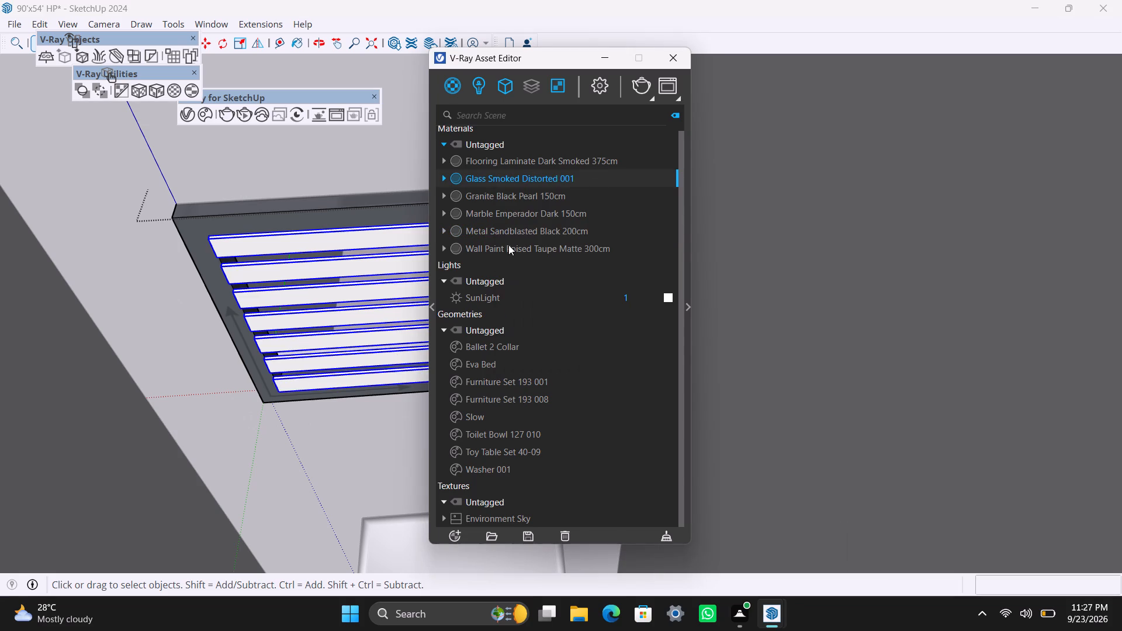
scroll(390, 352, "down", 20)
scroll(390, 352, "down", 7)
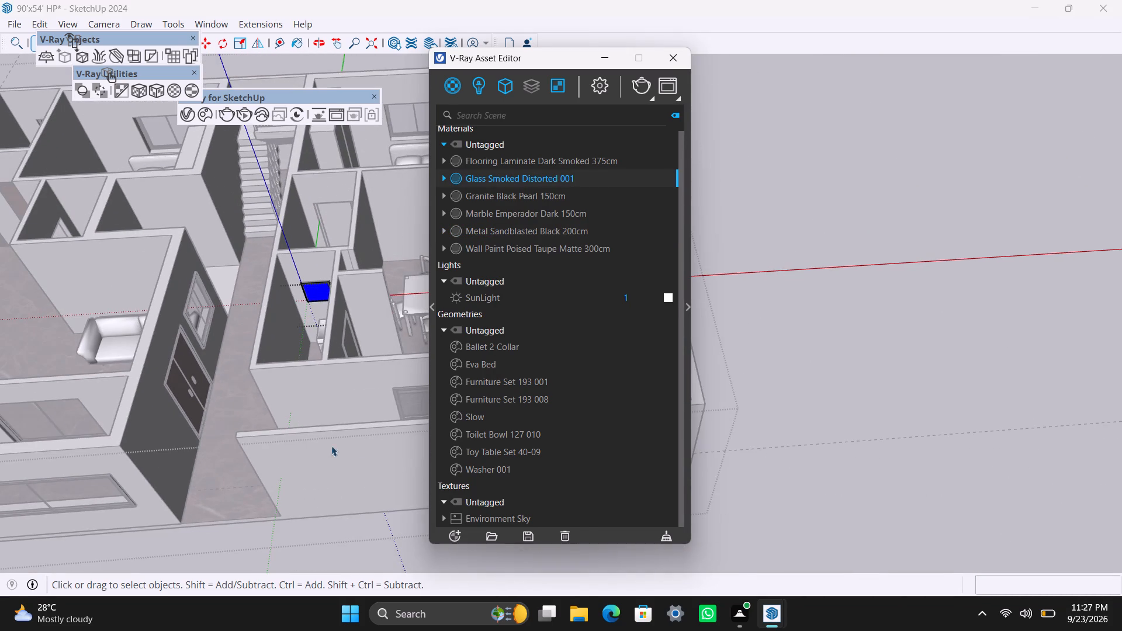
left_click(1097, 237)
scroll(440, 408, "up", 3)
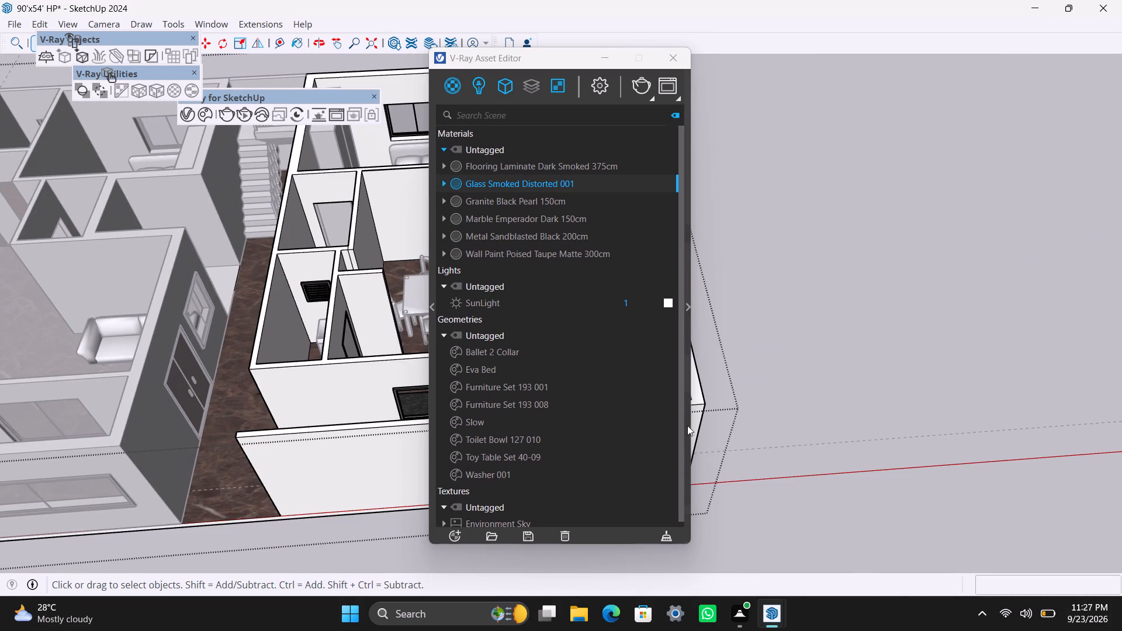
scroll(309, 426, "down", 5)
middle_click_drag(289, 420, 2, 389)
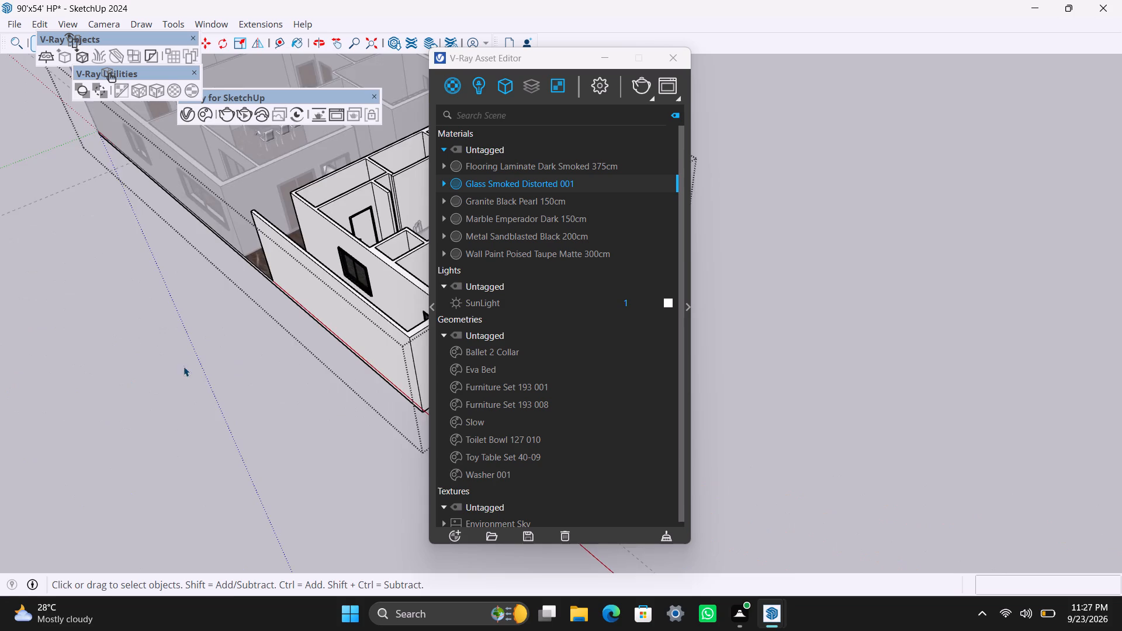
Apply Metal Sandblasted Black 200cm with fitted tri-planar projection to the frame of the kitchen door beside the granite counter.
scroll(187, 366, "down", 4)
middle_click_drag(307, 402, 136, 431, "shift")
scroll(216, 388, "up", 8)
middle_click_drag(230, 308, 228, 323)
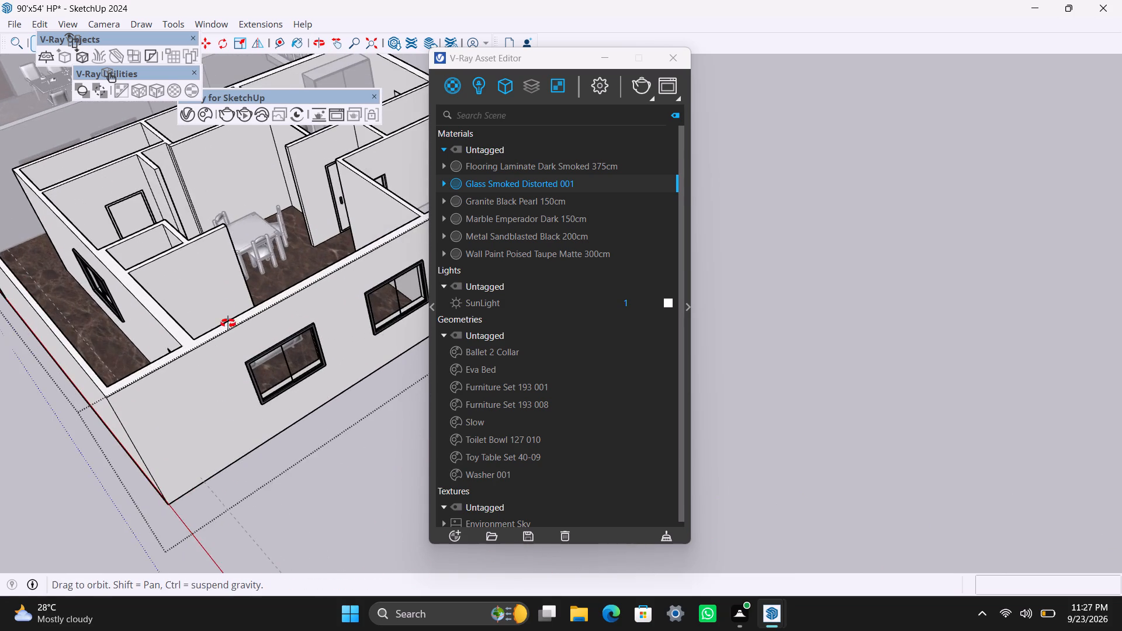
middle_click_drag(228, 323, 16, 487)
scroll(272, 238, "up", 2)
middle_click_drag(276, 238, 290, 333, "shift")
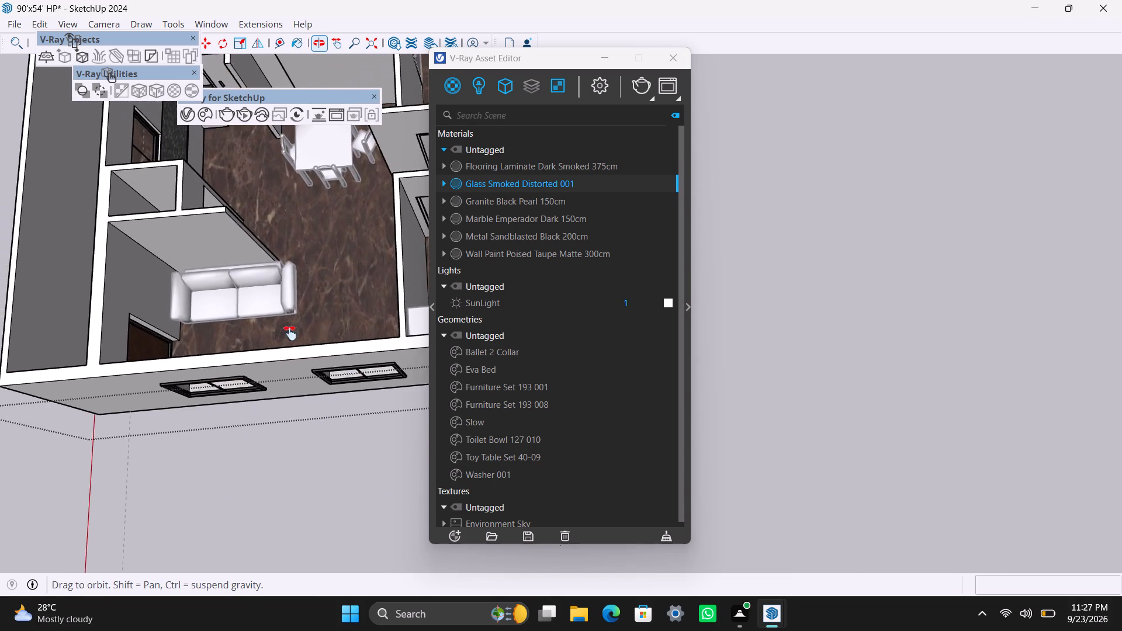
middle_click_drag(290, 333, 288, 456, "shift")
scroll(253, 304, "up", 3)
middle_click_drag(253, 286, 301, 314, "shift")
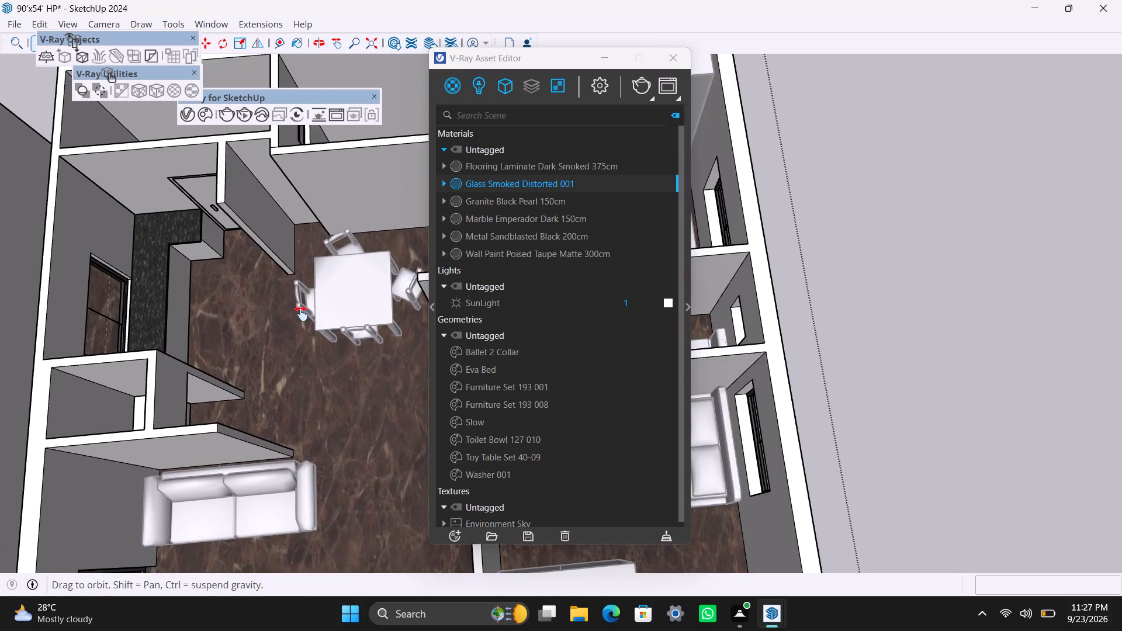
middle_click_drag(301, 314, 360, 351, "shift")
scroll(337, 314, "up", 10)
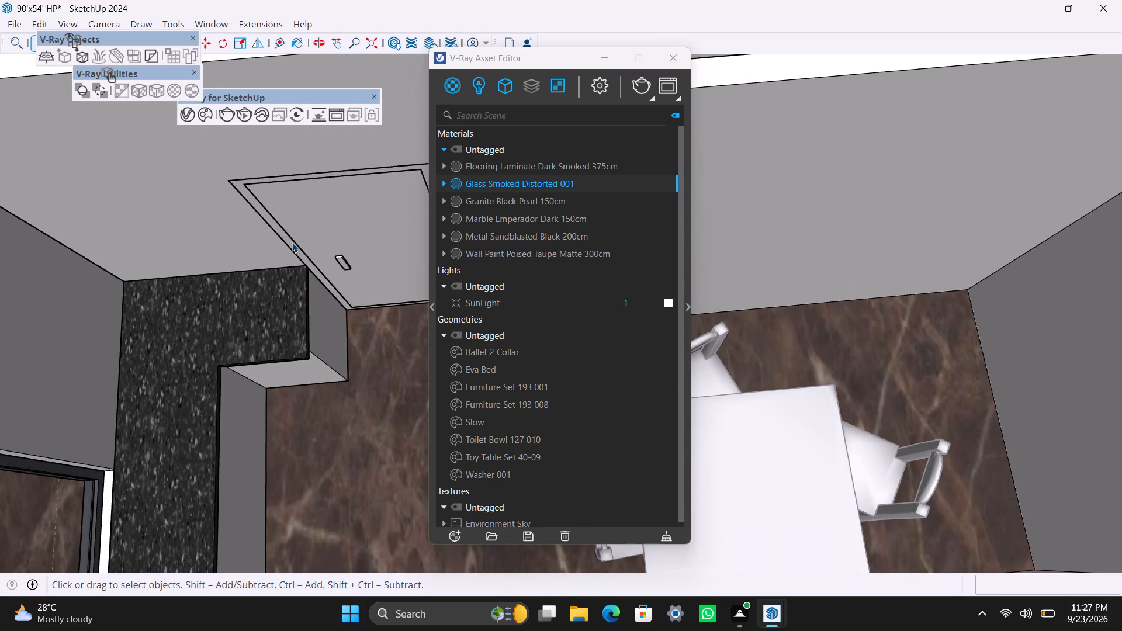
triple_click(292, 242)
double_click(292, 243)
left_click(509, 235)
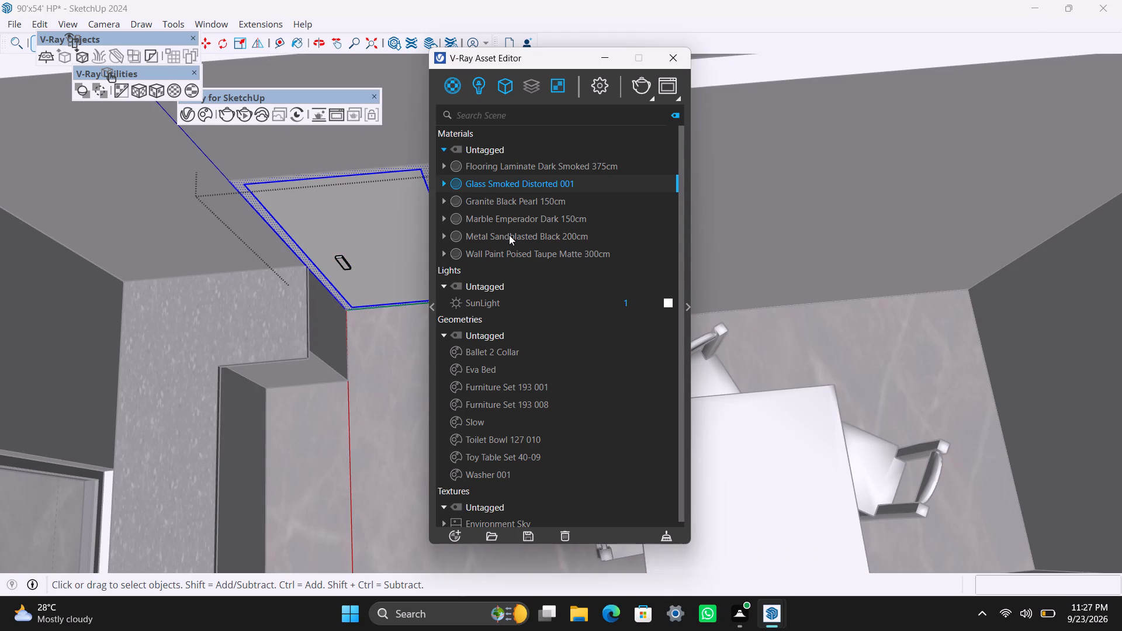
right_click(509, 235)
left_click(531, 261)
left_click(164, 93)
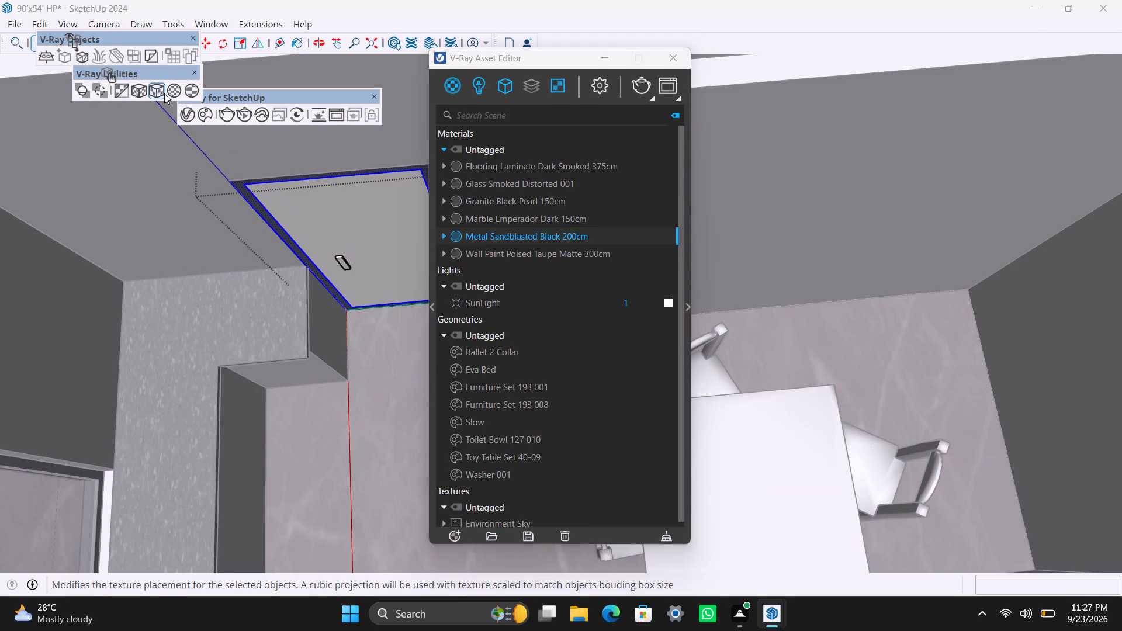
Apply Flooring Laminate Dark Smoked 375cm with fitted tri-planar projection to the panel of the kitchen door beside the granite counter.
triple_click(369, 249)
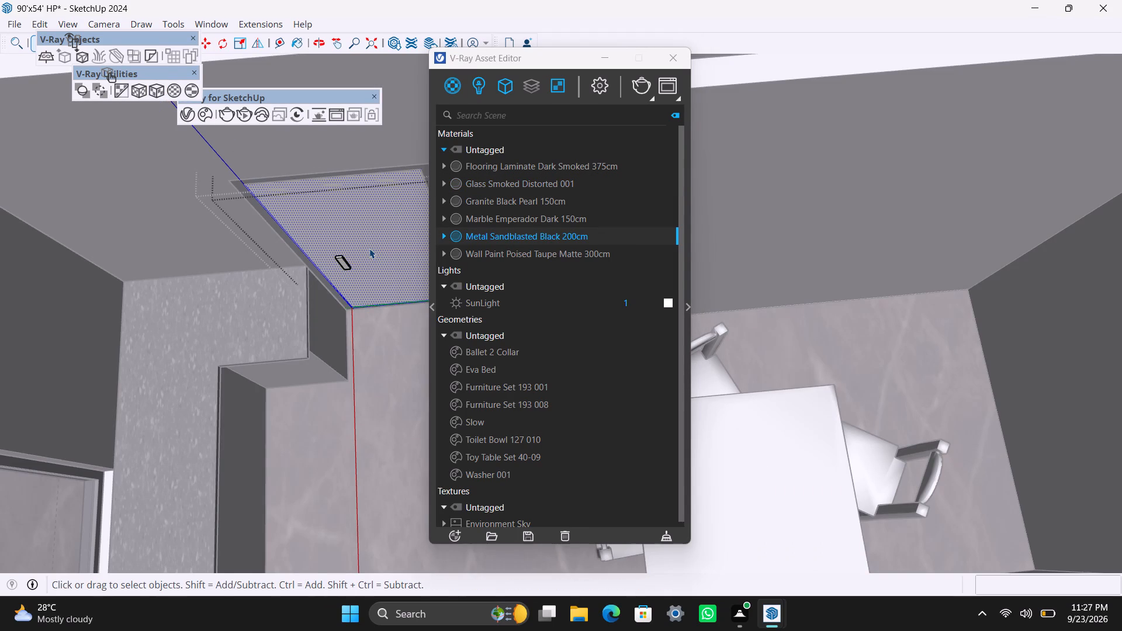
left_click(519, 168)
right_click(519, 168)
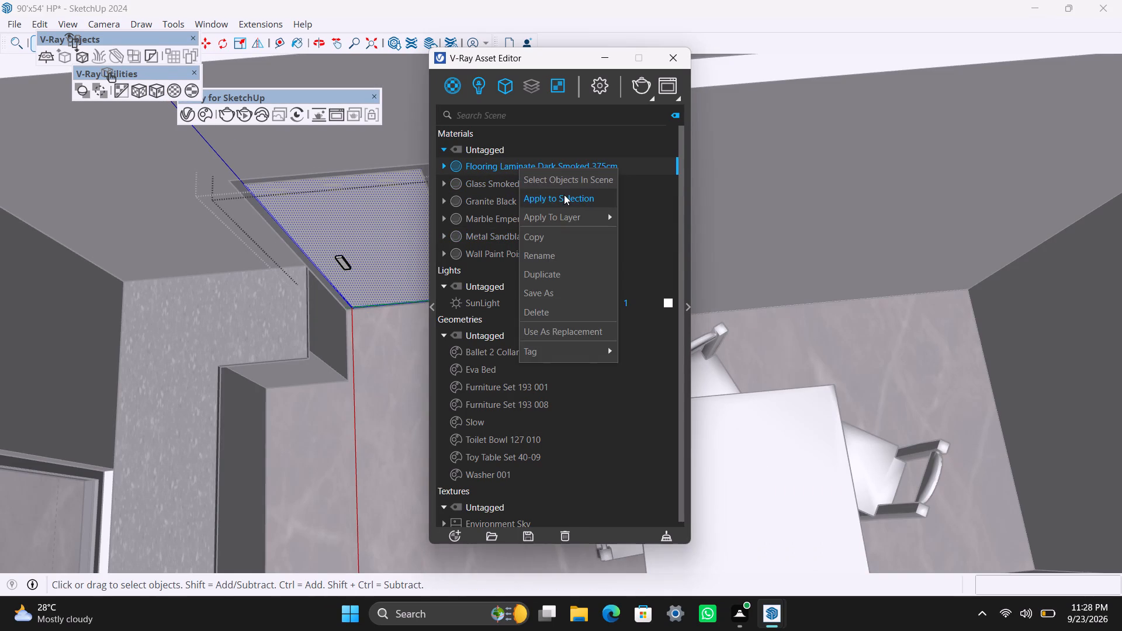
left_click(564, 195)
left_click(157, 90)
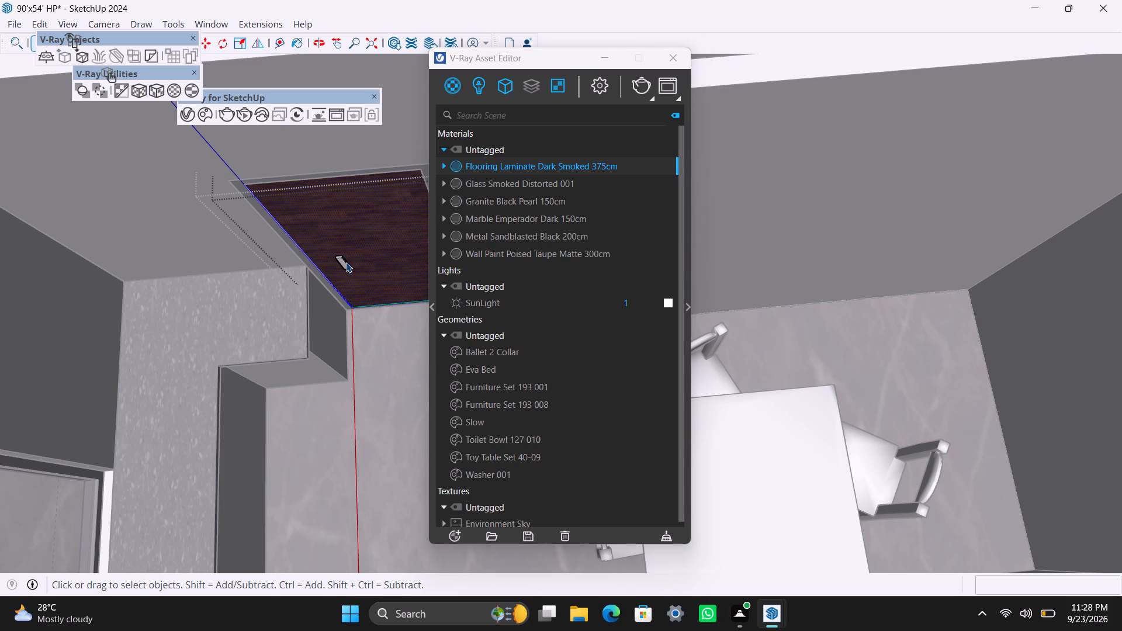
Apply Metal Sandblasted Black 200cm to the handle of the kitchen door and exit the door group.
left_click(346, 262)
left_click(510, 237)
right_click(511, 237)
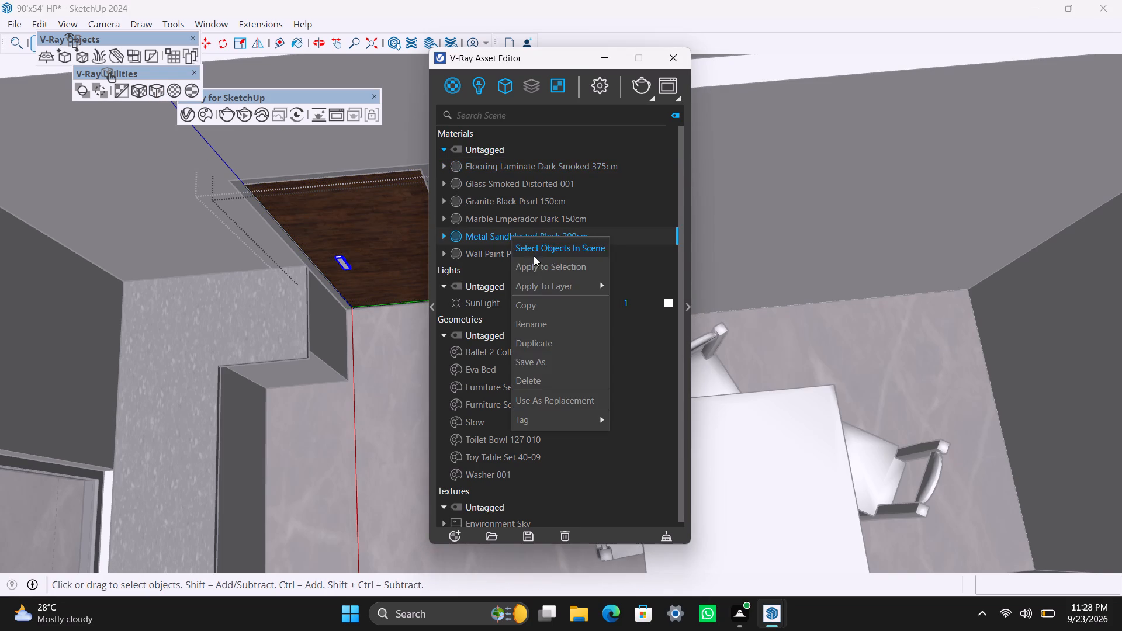
left_click(538, 264)
scroll(368, 390, "down", 15)
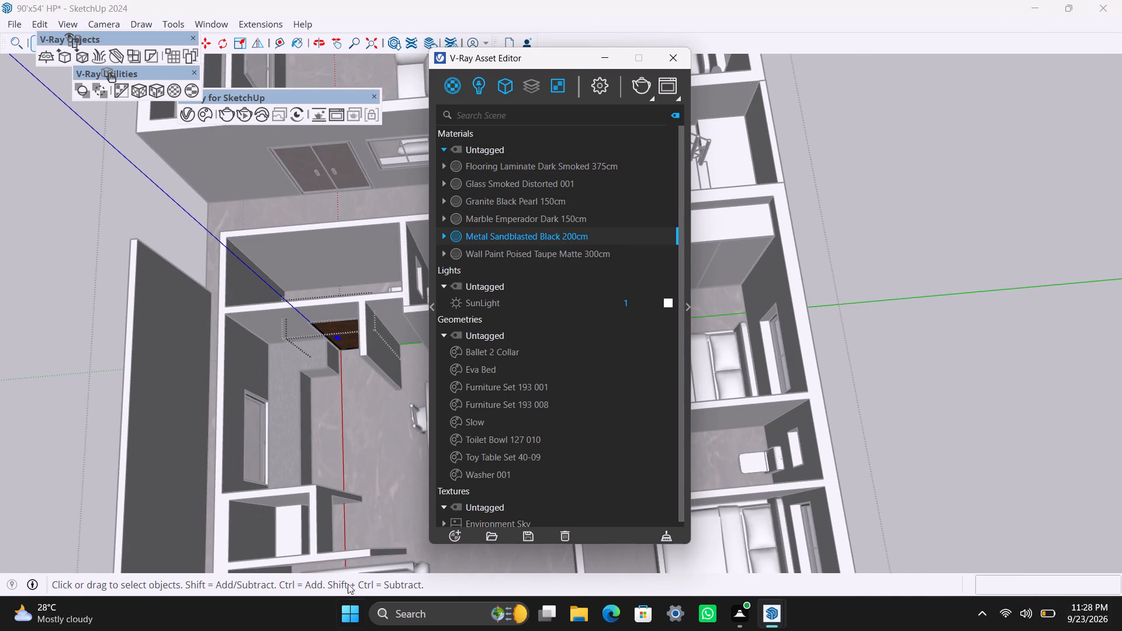
scroll(314, 422, "down", 5)
middle_click_drag(309, 444, 188, 412, "shift")
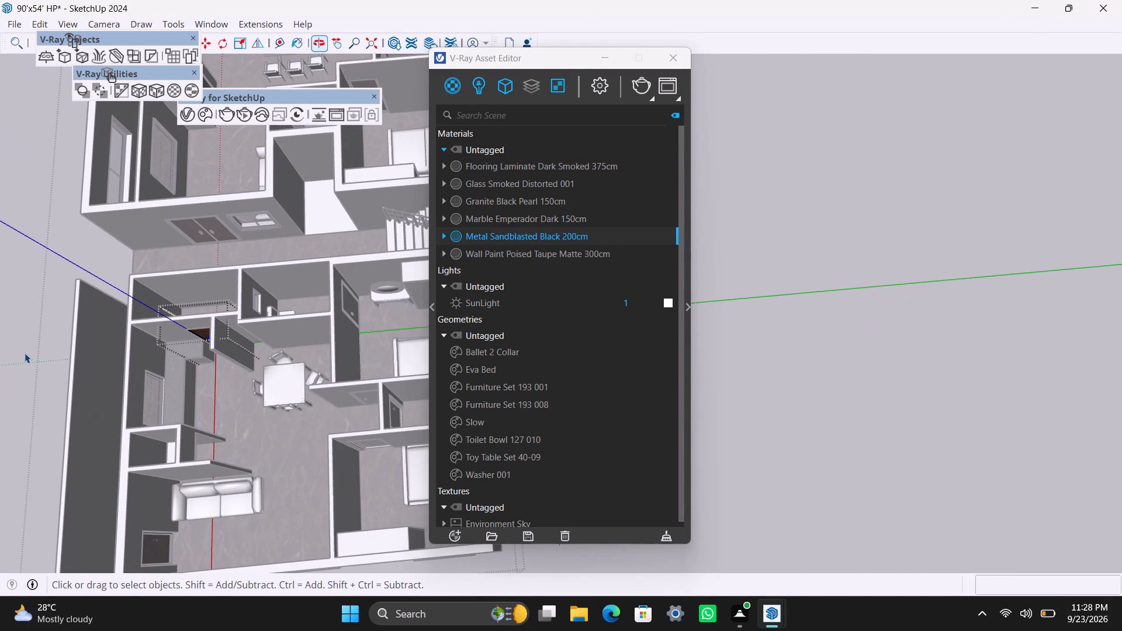
left_click(34, 259)
left_click(14, 199)
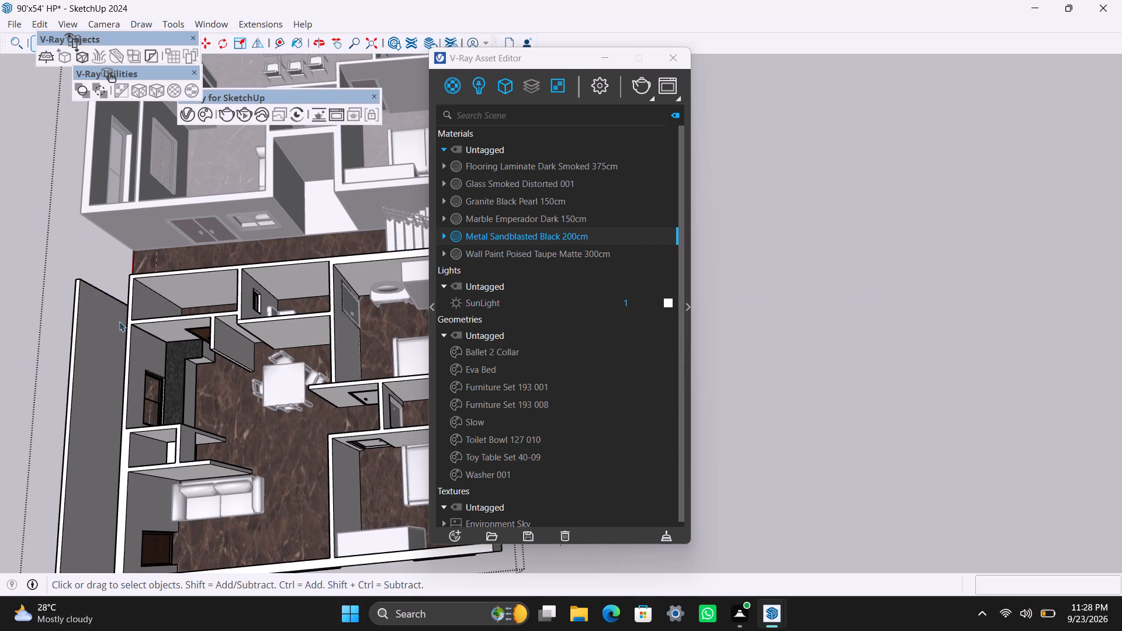
Apply Metal Sandblasted Black 200cm with fitted tri-planar projection to the frame of the door in the short wall beside the dining table.
scroll(303, 443, "up", 3)
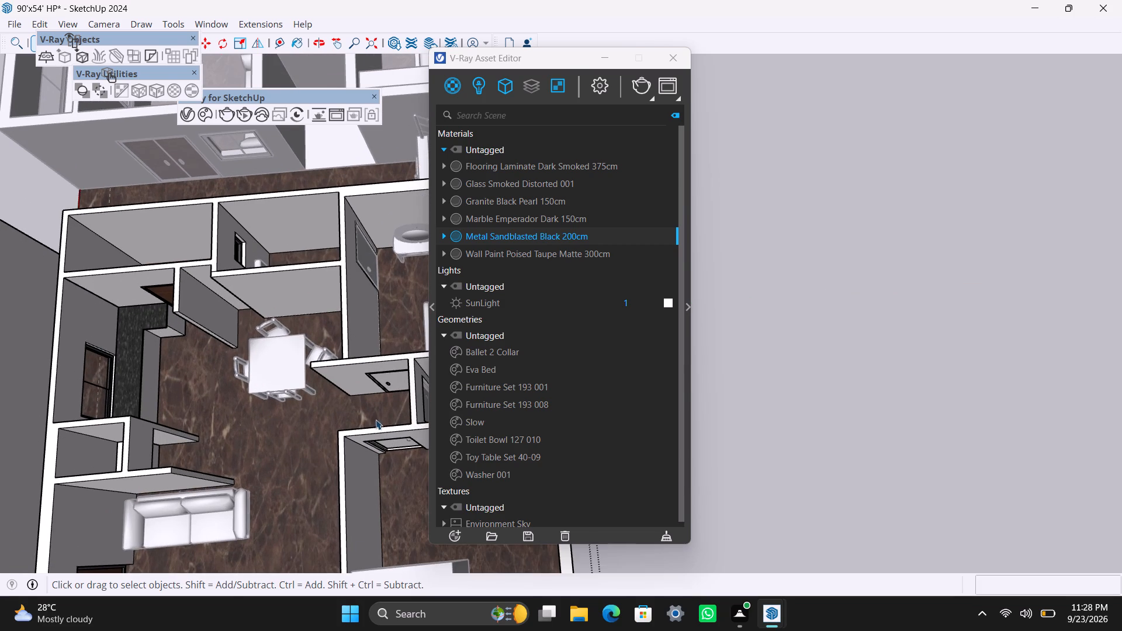
middle_click_drag(279, 462, 251, 410)
scroll(283, 395, "up", 5)
middle_click_drag(355, 328, 317, 352, "shift")
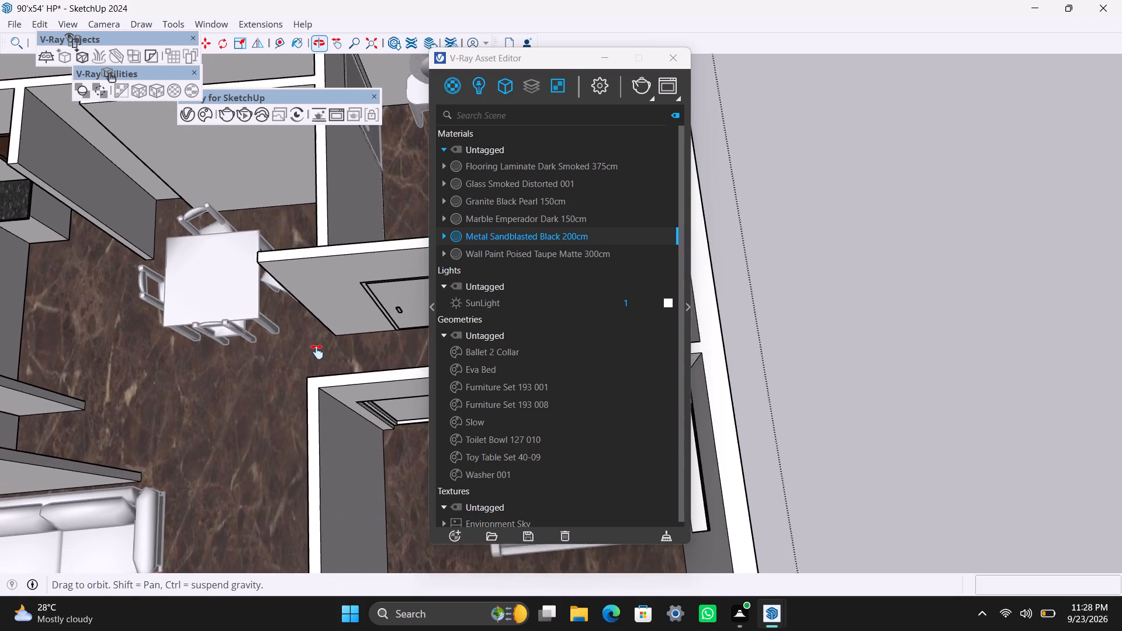
middle_click_drag(317, 352, 316, 352, "shift")
scroll(324, 342, "up", 6)
right_click_drag(330, 333, 313, 345, "shift")
middle_click_drag(330, 333, 313, 345, "shift")
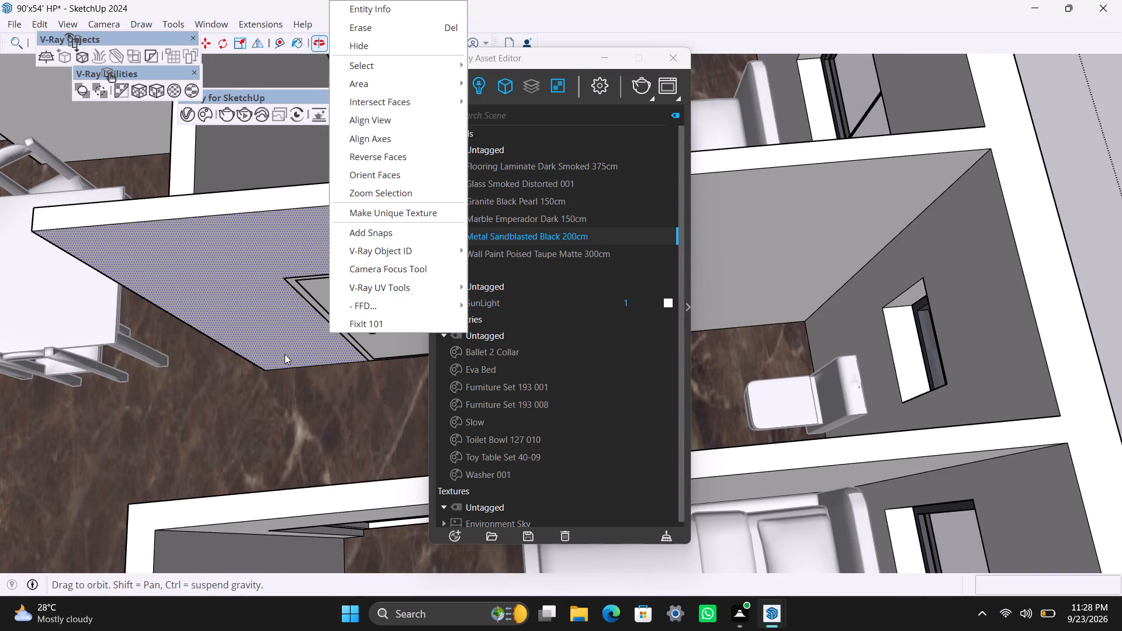
scroll(284, 356, "down", 3)
left_click(251, 401)
scroll(269, 366, "down", 4)
middle_click_drag(338, 433, 397, 404)
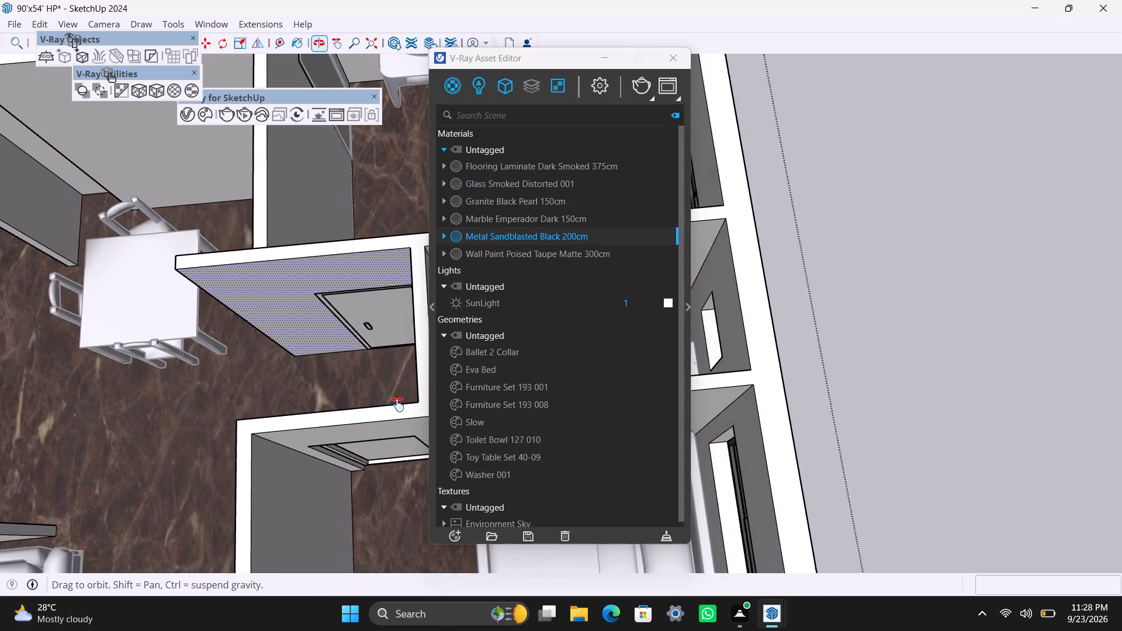
middle_click_drag(397, 404, 399, 407)
scroll(353, 357, "up", 3)
middle_click_drag(352, 372, 230, 363, "shift")
scroll(232, 363, "up", 4)
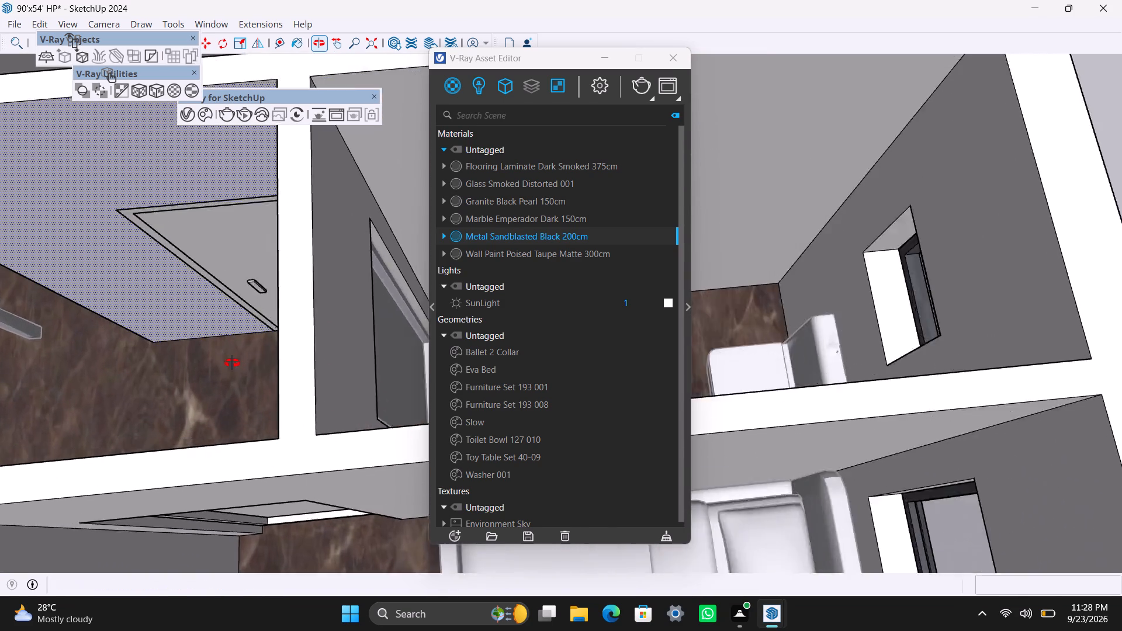
middle_click_drag(236, 360, 402, 310)
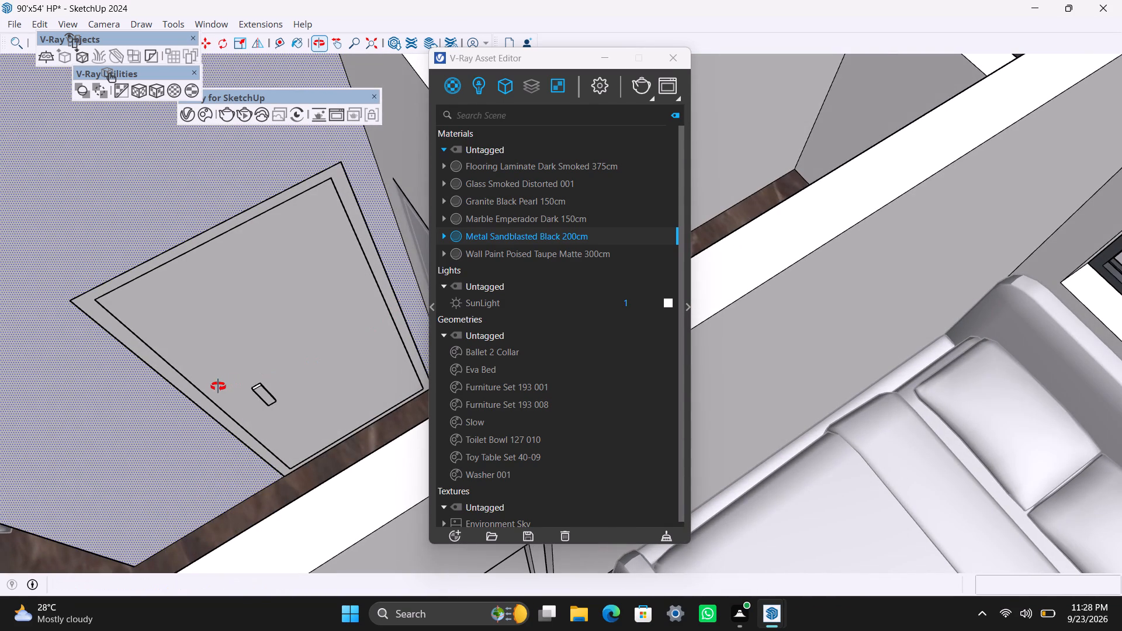
key("space")
triple_click(205, 402)
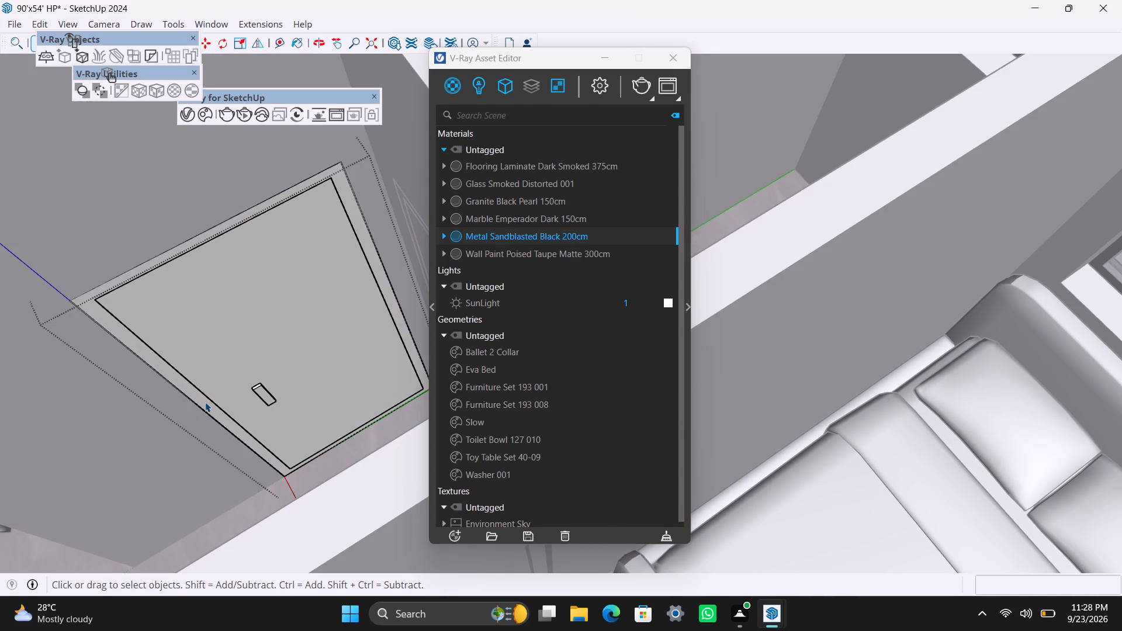
triple_click(205, 402)
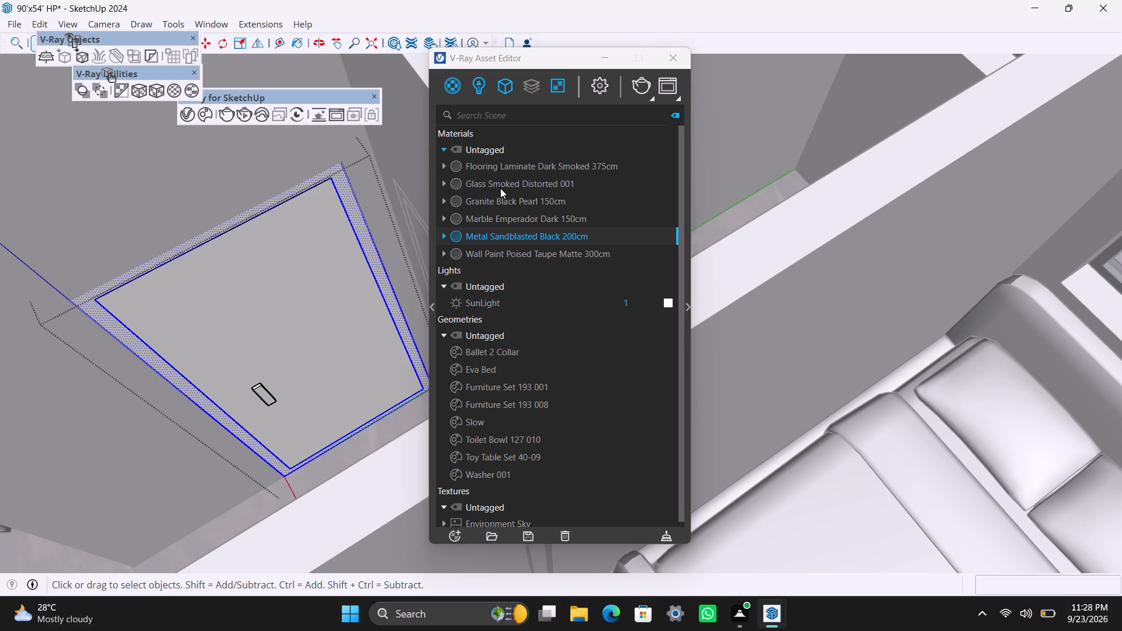
right_click(495, 235)
left_click(557, 272)
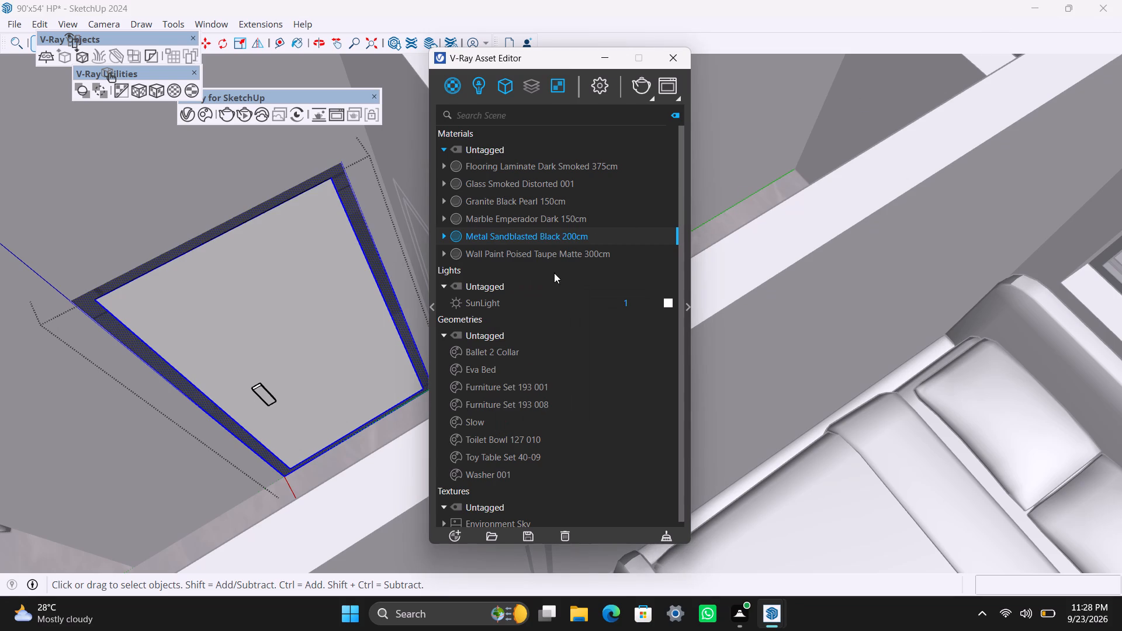
left_click(152, 91)
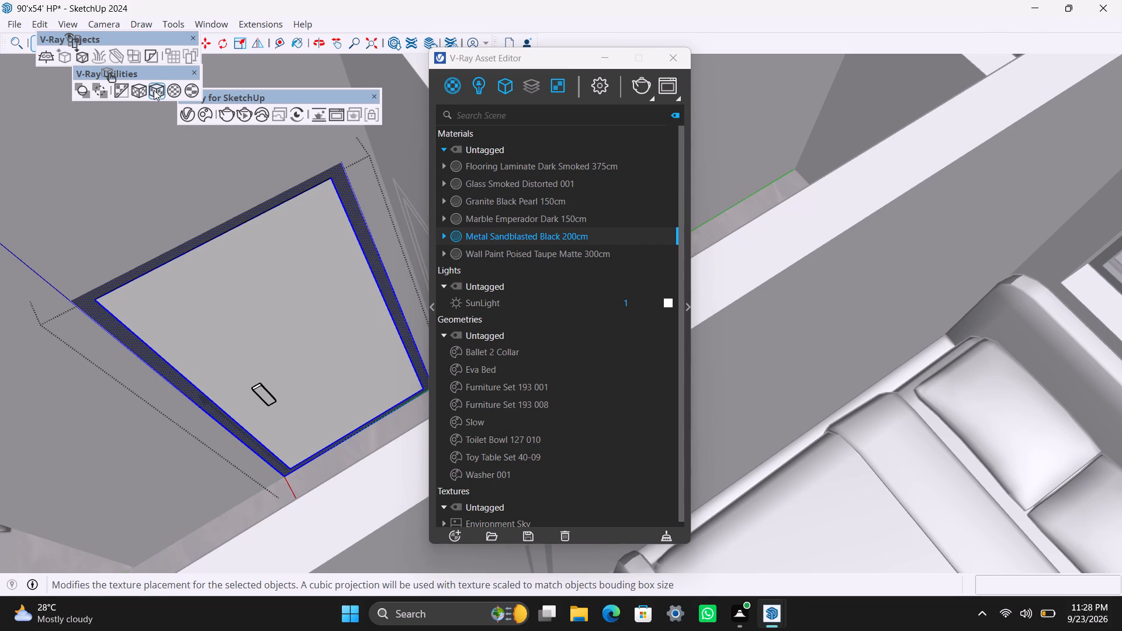
Apply Flooring Laminate Dark Smoked 375cm with fitted tri-planar projection to the panel of the door in the short wall beside the dining table.
left_click(238, 353)
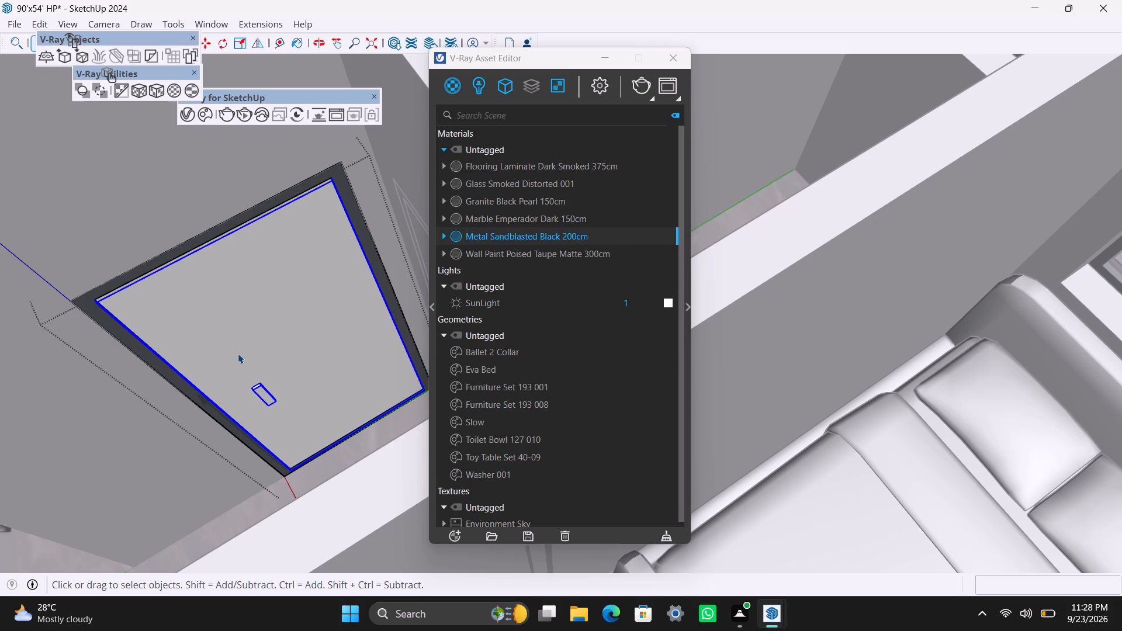
triple_click(238, 353)
triple_click(238, 353)
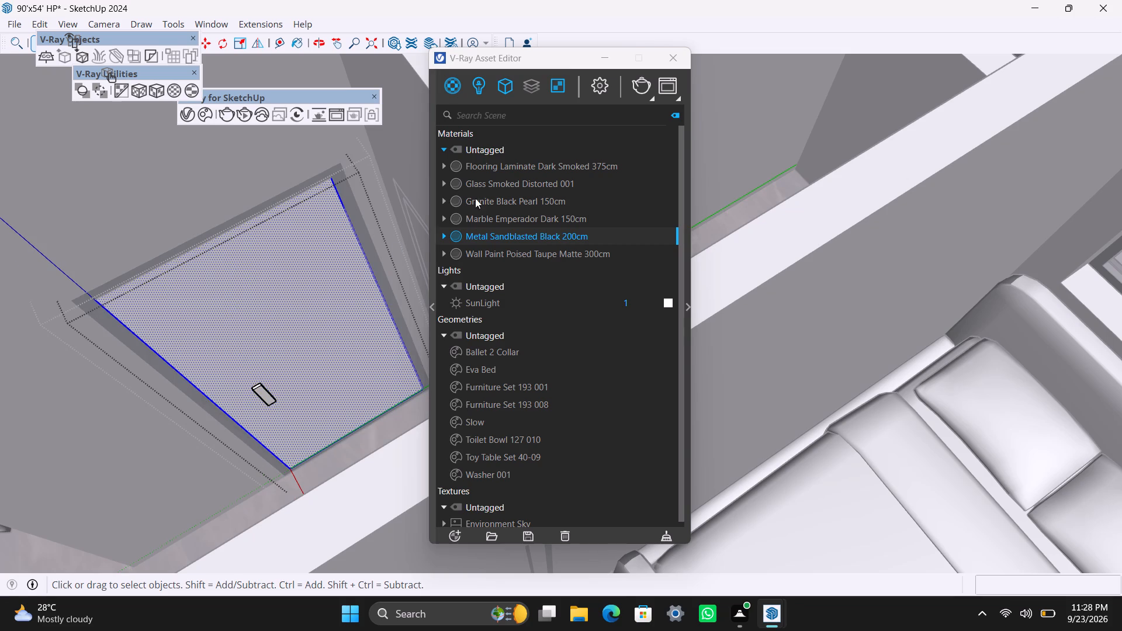
left_click(492, 166)
right_click(492, 166)
left_click(500, 189)
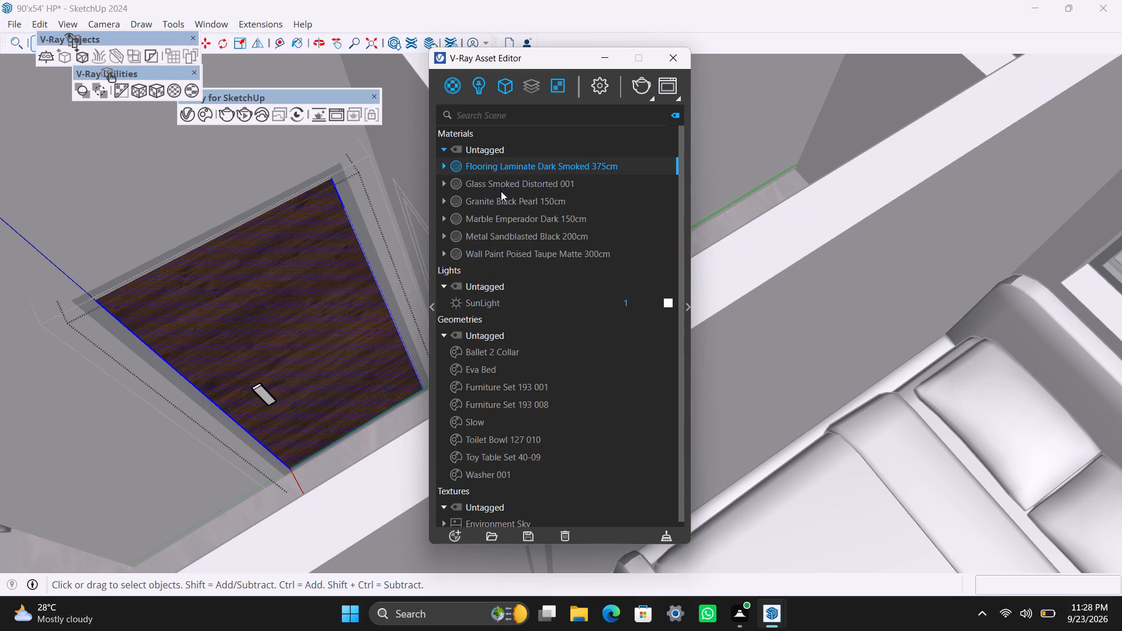
left_click(164, 86)
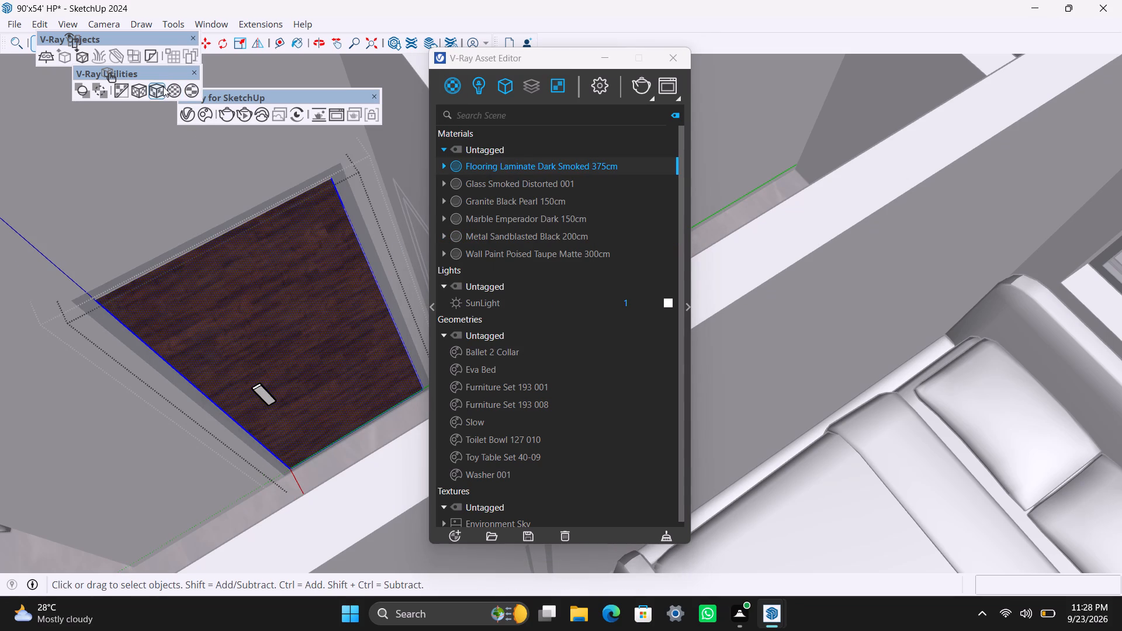
Apply Metal Sandblasted Black 200cm to the handle of the door beside the dining table and exit the door group.
left_click(276, 391)
left_click(273, 396)
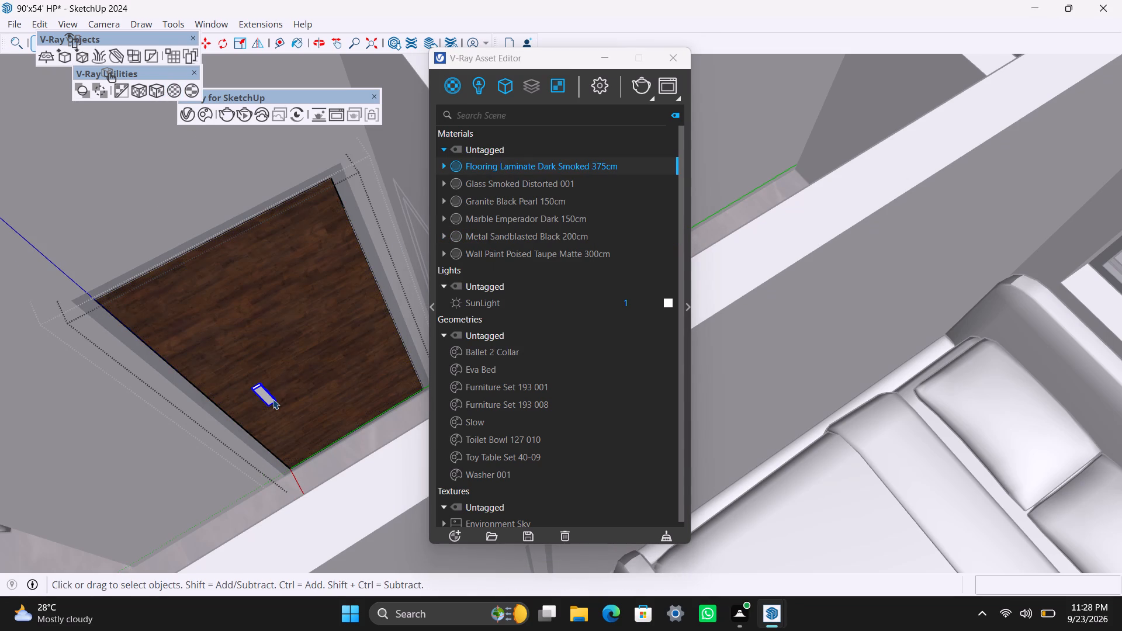
left_click(497, 236)
right_click(497, 236)
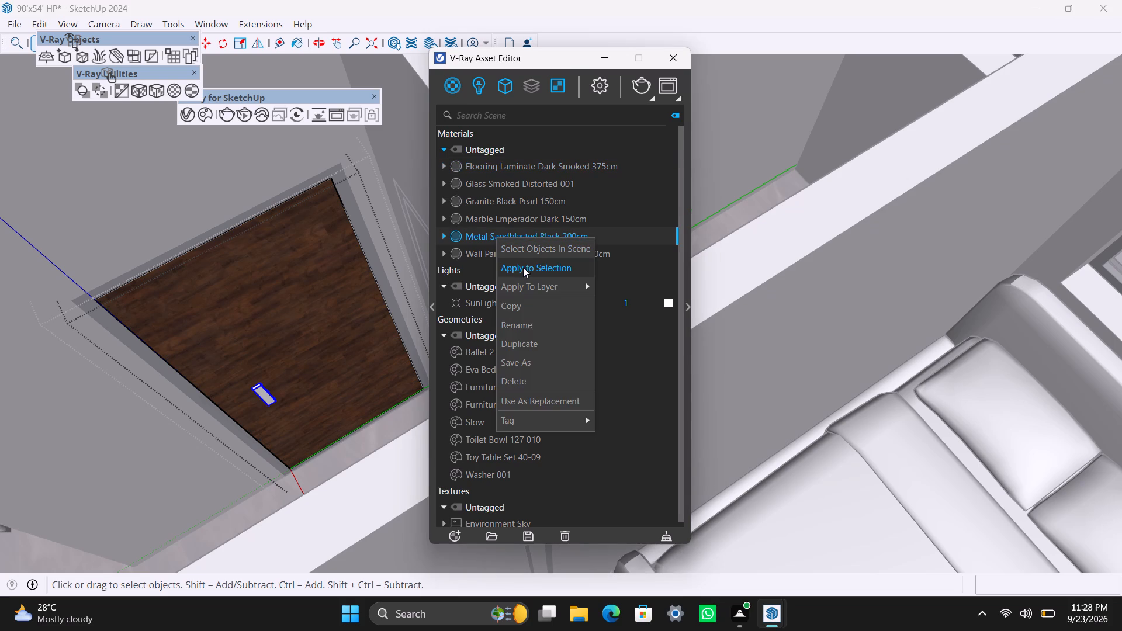
left_click(532, 267)
scroll(295, 378, "down", 11)
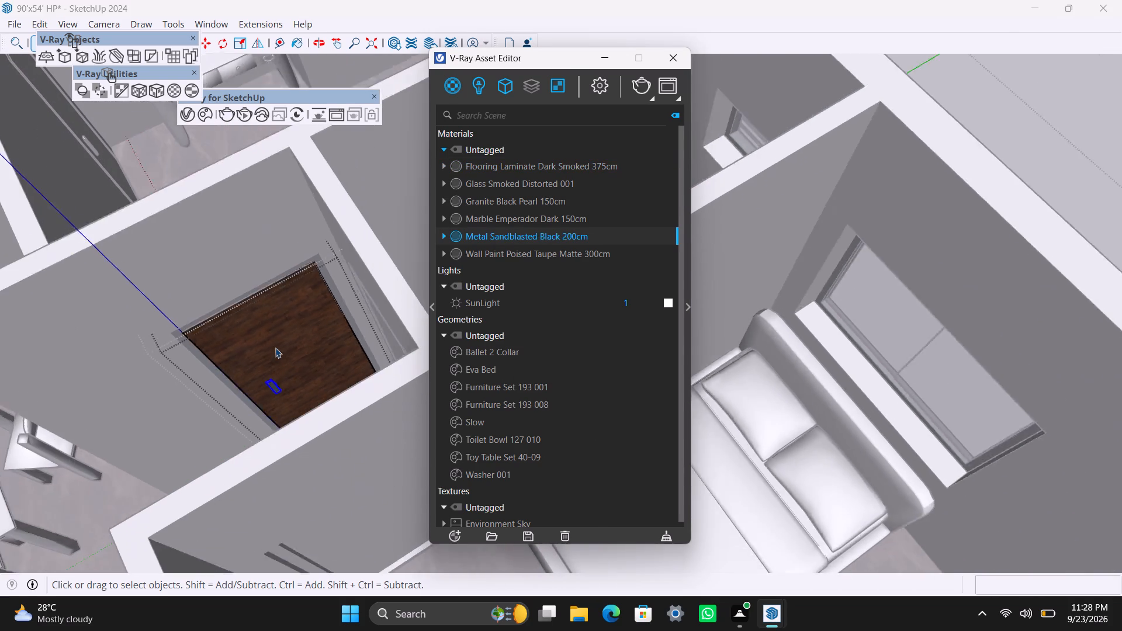
triple_click(1048, 169)
triple_click(1049, 167)
left_click(1050, 164)
scroll(251, 317, "down", 5)
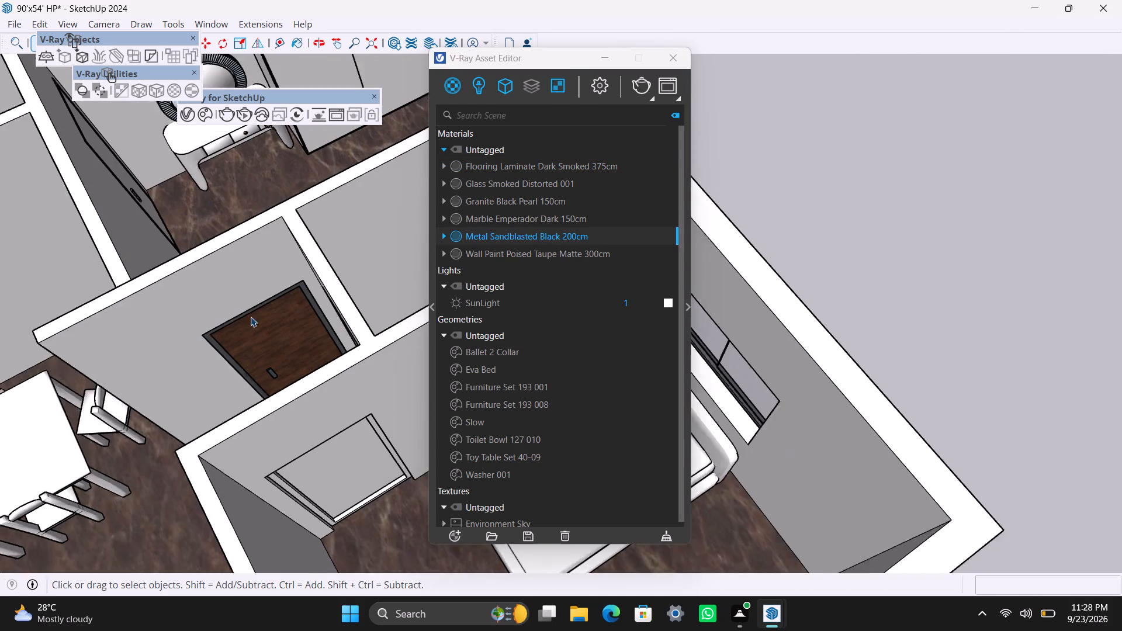
Apply Metal Sandblasted Black 200cm with fitted tri-planar projection to the frame of the bathroom door at the end of the bedroom hallway.
middle_click_drag(120, 429, 399, 414)
scroll(394, 412, "down", 4)
middle_click_drag(378, 411, 298, 342, "shift")
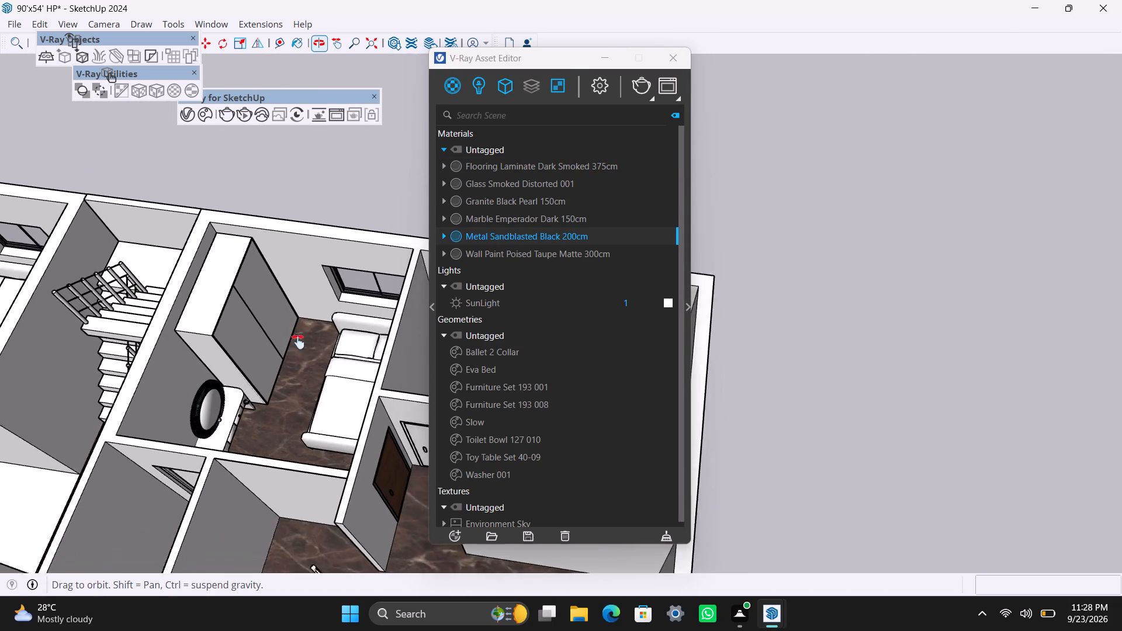
middle_click_drag(298, 342, 242, 321, "shift")
scroll(247, 348, "up", 3)
middle_click_drag(240, 370, 336, 373)
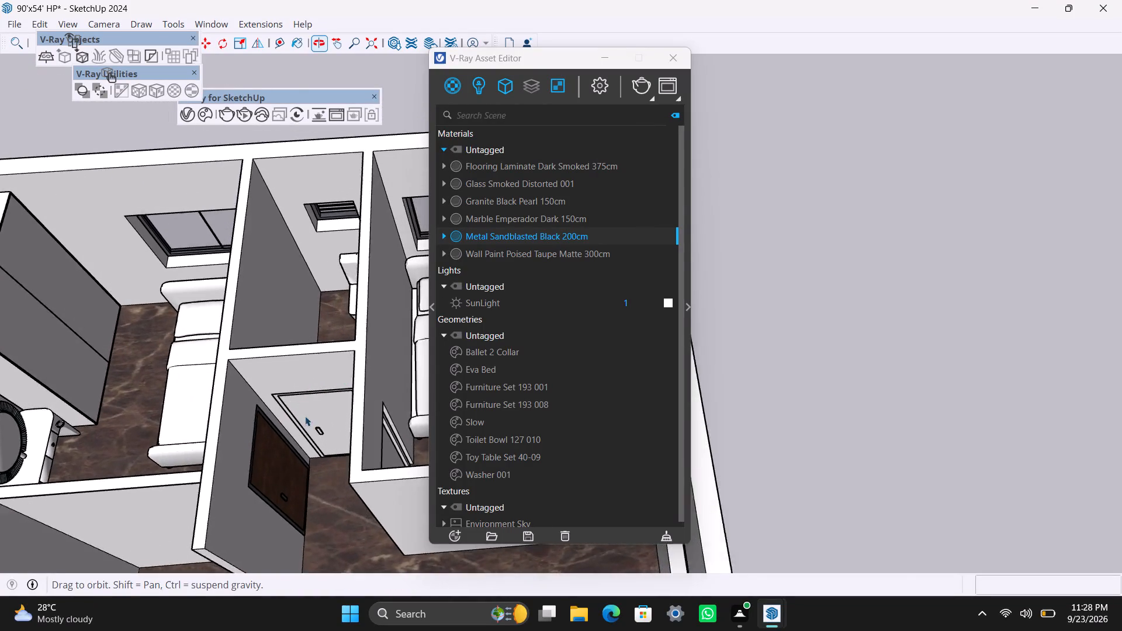
scroll(284, 465, "up", 6)
middle_click_drag(306, 446, 302, 376)
scroll(309, 356, "up", 5)
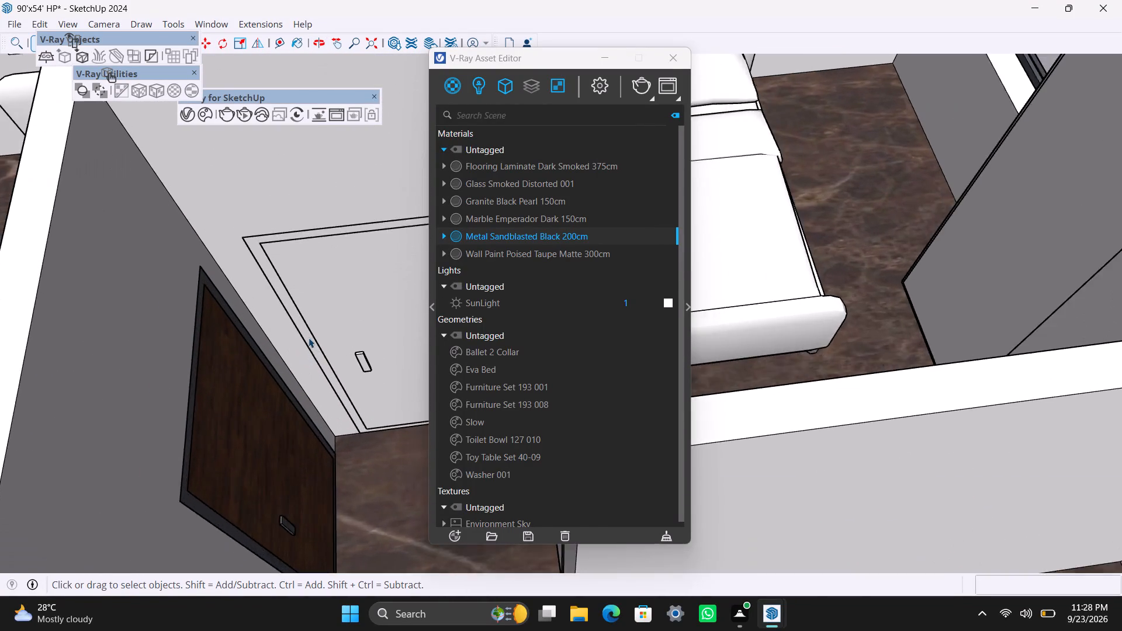
scroll(309, 338, "up", 1)
triple_click(307, 332)
triple_click(307, 332)
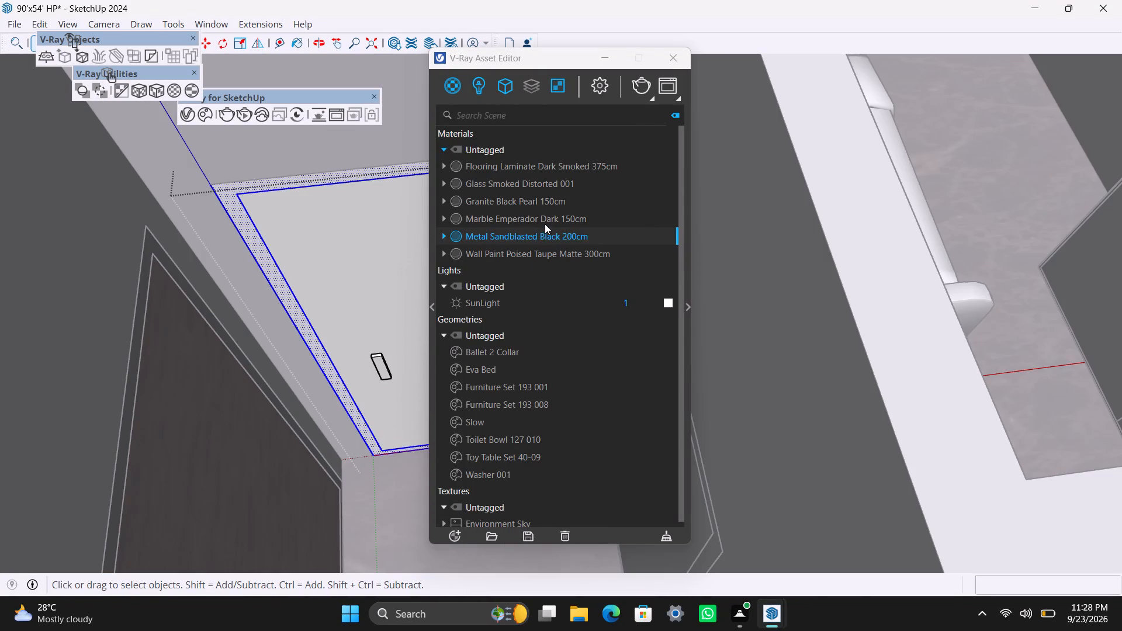
right_click(546, 236)
left_click(562, 269)
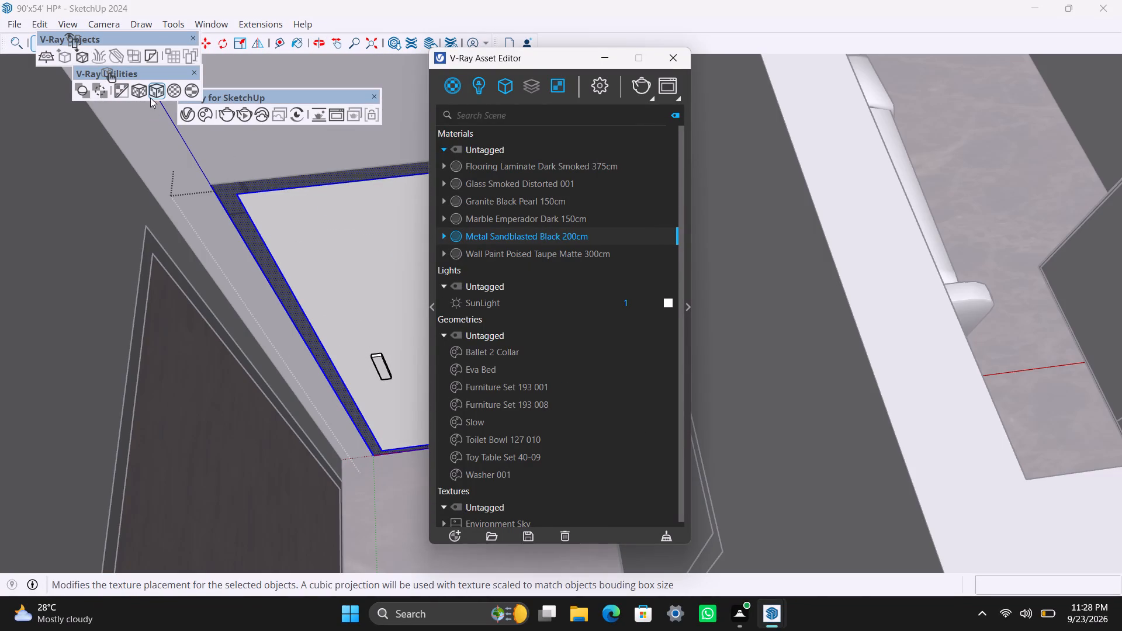
left_click_drag(152, 91, 152, 97)
Apply Flooring Laminate Dark Smoked 375cm with fitted tri-planar projection to the panel of the hallway bathroom door.
triple_click(336, 255)
triple_click(336, 255)
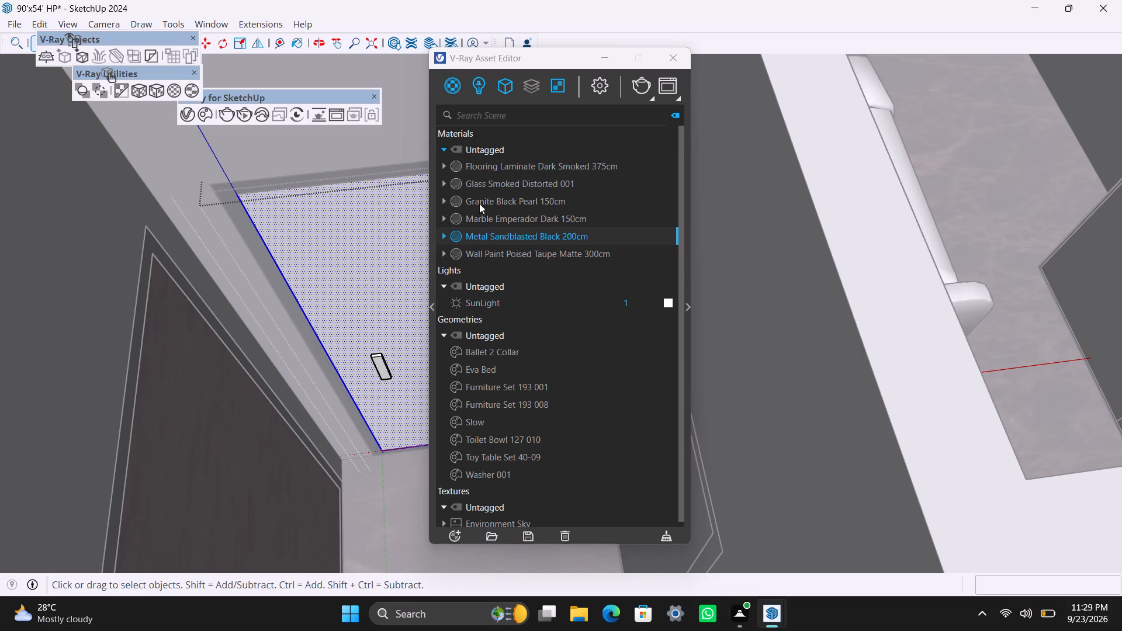
left_click(496, 164)
right_click(496, 164)
left_click(523, 193)
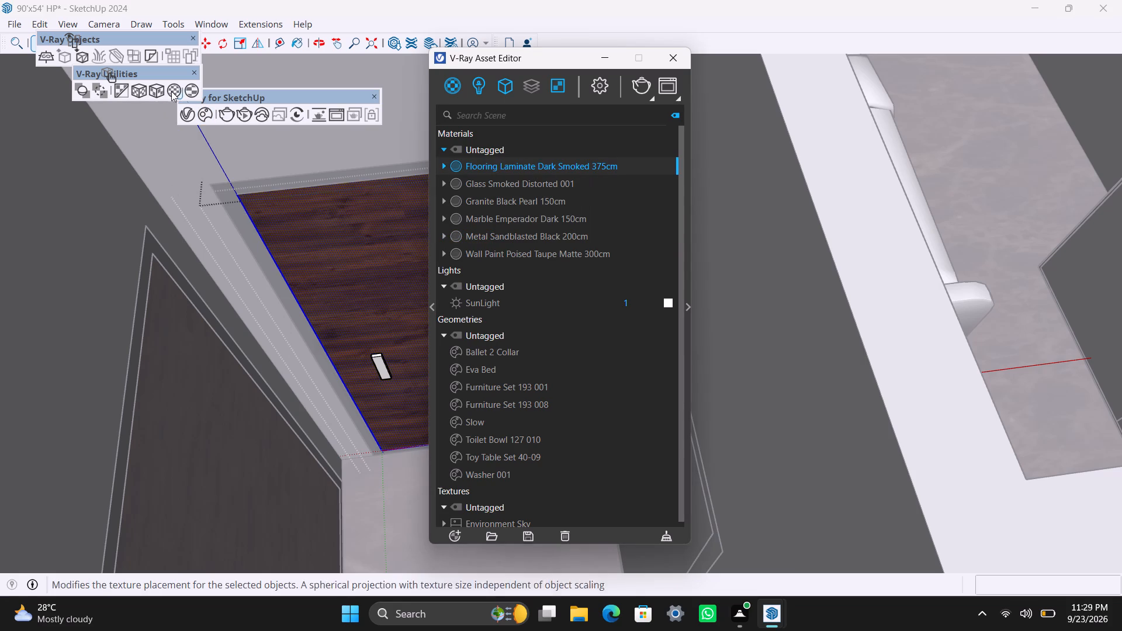
left_click(158, 87)
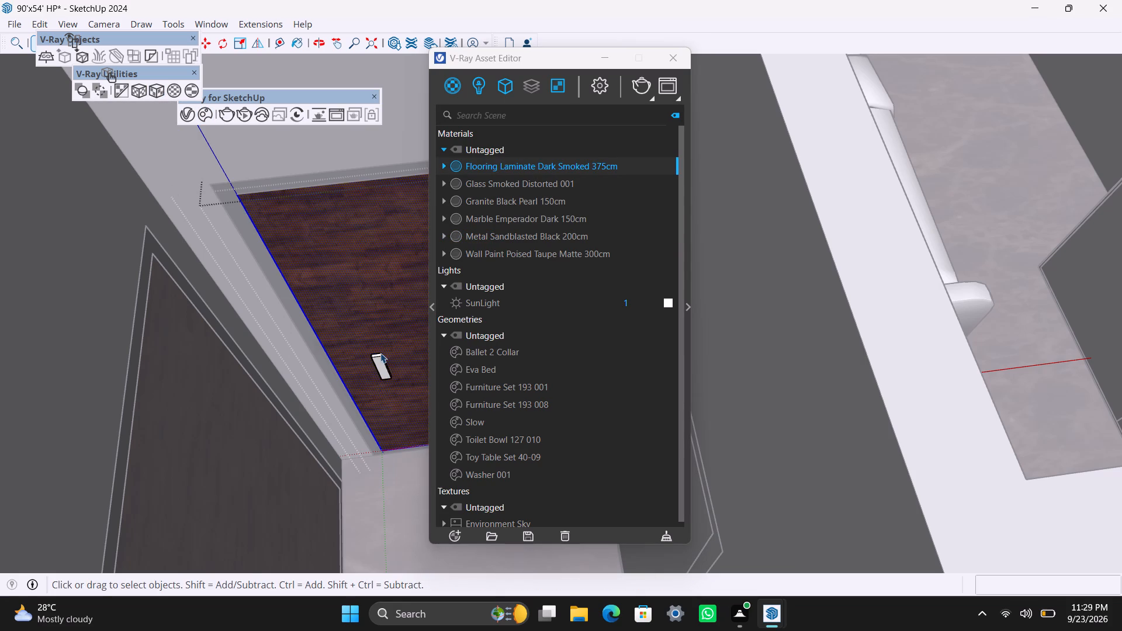
Apply Metal Sandblasted Black 200cm to the handle of the hallway bathroom door and exit the door group.
left_click(380, 362)
left_click(520, 234)
right_click(520, 233)
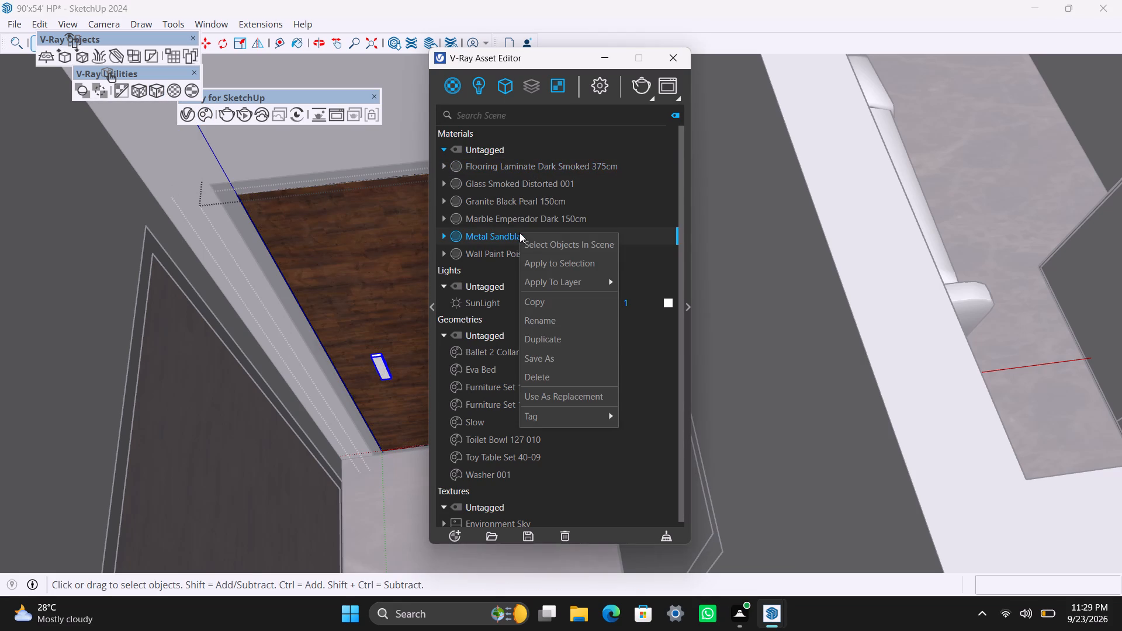
left_click(547, 262)
scroll(426, 327, "down", 20)
scroll(426, 327, "down", 1)
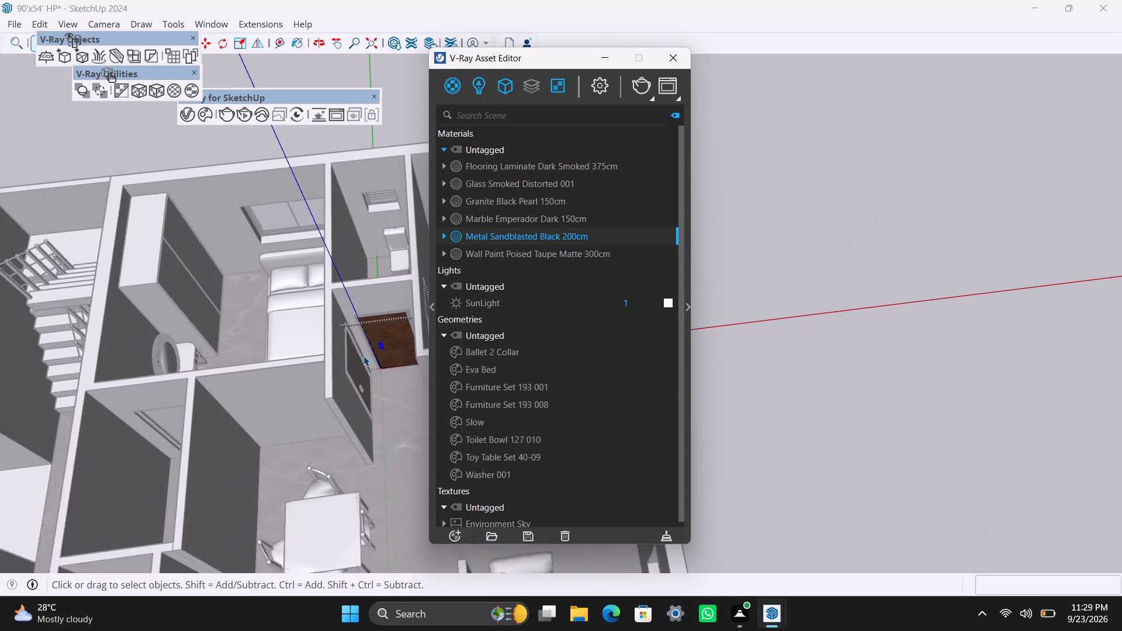
left_click(803, 261)
triple_click(788, 265)
Apply Metal Sandblasted Black 200cm with fitted tri-planar projection to the frame of the corner bedroom's hallway door, beside the bathroom door.
scroll(213, 394, "down", 3)
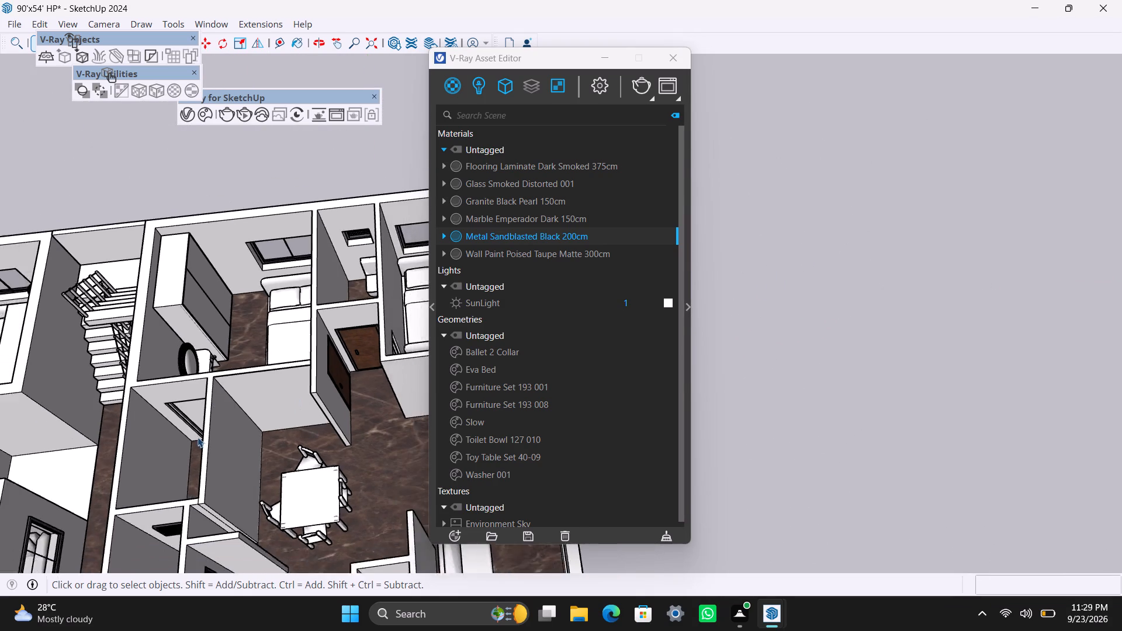
middle_click_drag(196, 443, 729, 389)
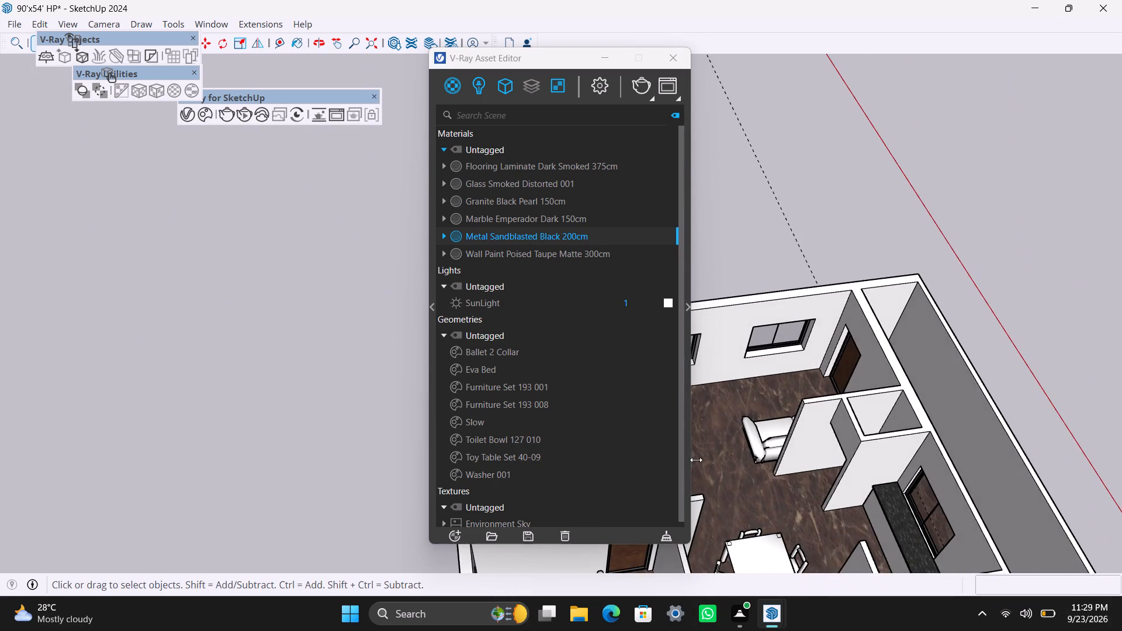
scroll(698, 459, "down", 3)
middle_click_drag(733, 449, 314, 360)
scroll(176, 369, "up", 3)
middle_click_drag(175, 367, 309, 323)
scroll(299, 326, "up", 2)
middle_click_drag(288, 369, 307, 497)
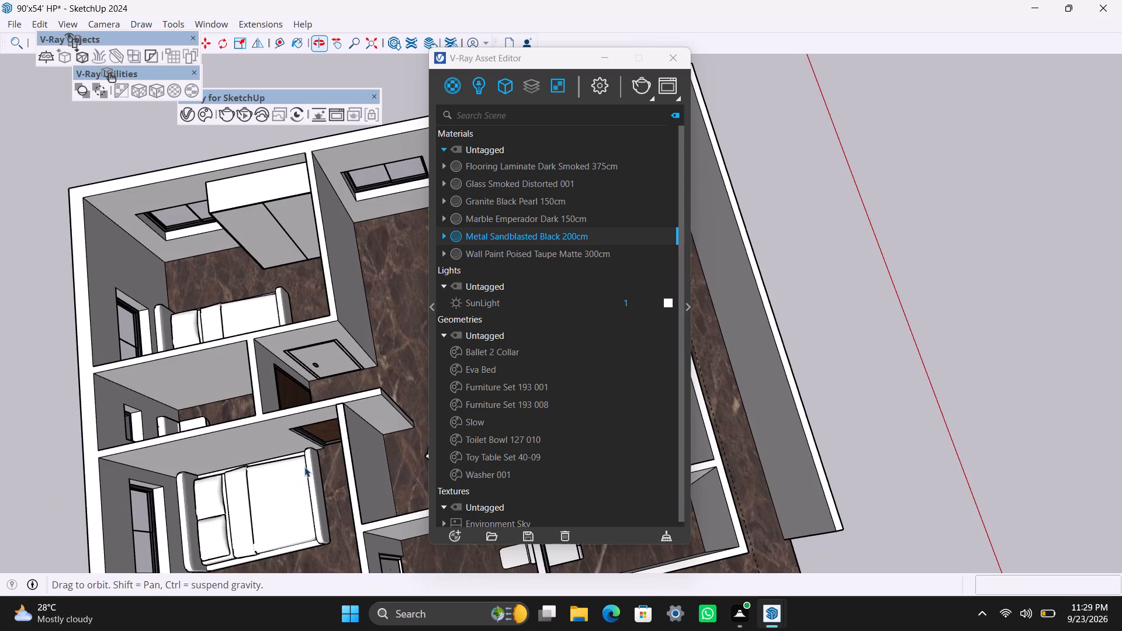
scroll(313, 386, "up", 8)
middle_click_drag(297, 350, 229, 320)
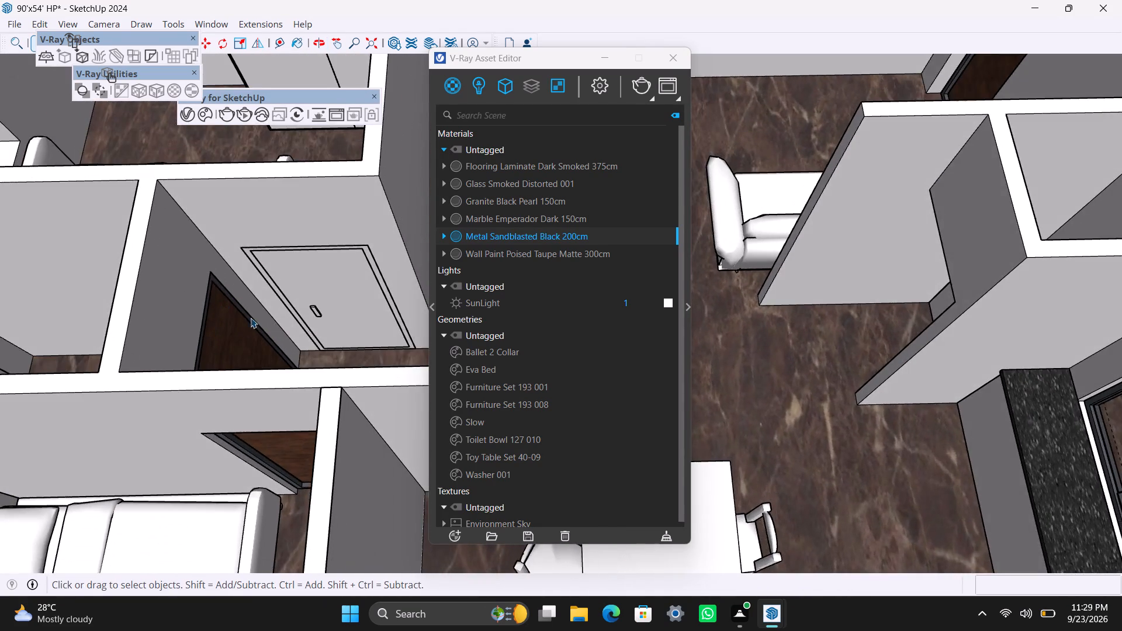
scroll(264, 304, "up", 5)
triple_click(247, 236)
double_click(247, 236)
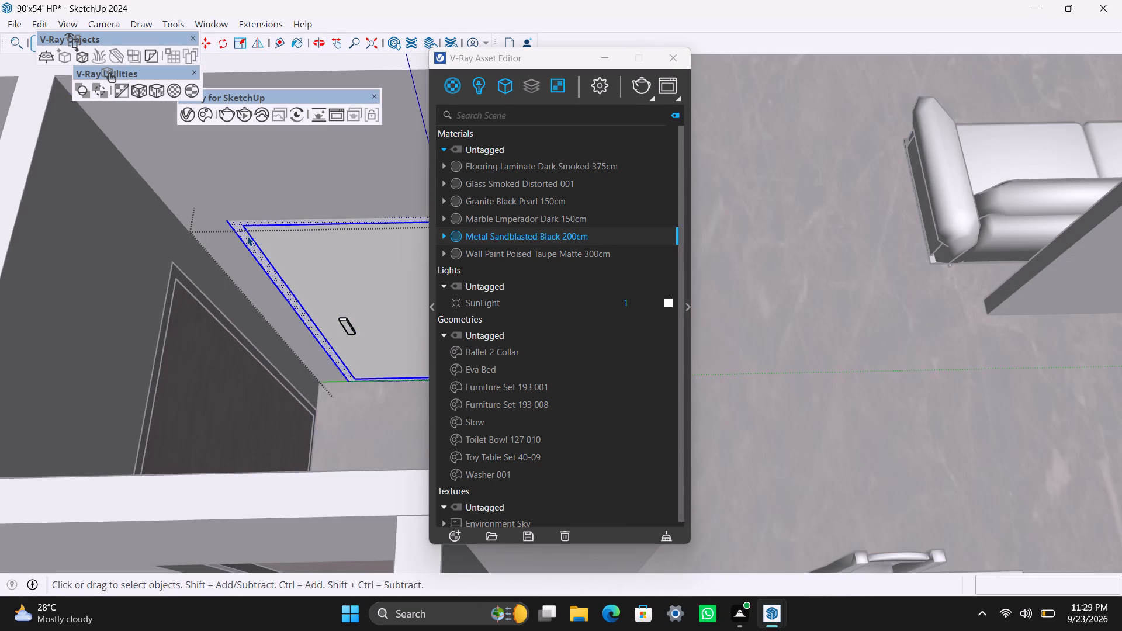
left_click(515, 164)
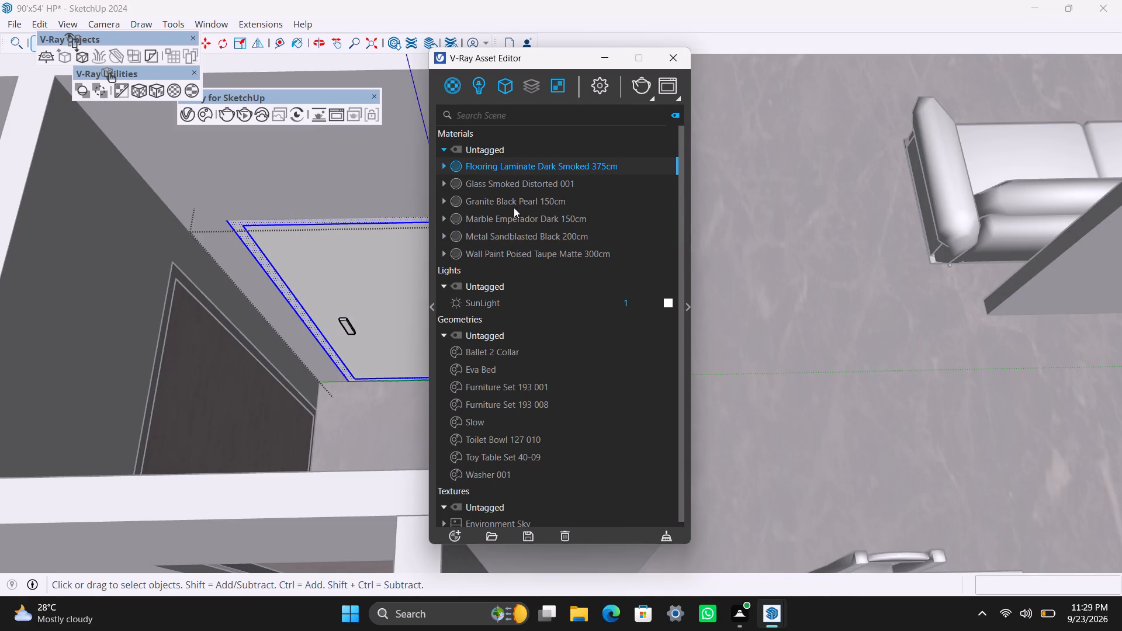
left_click(510, 234)
right_click(510, 234)
left_click(538, 271)
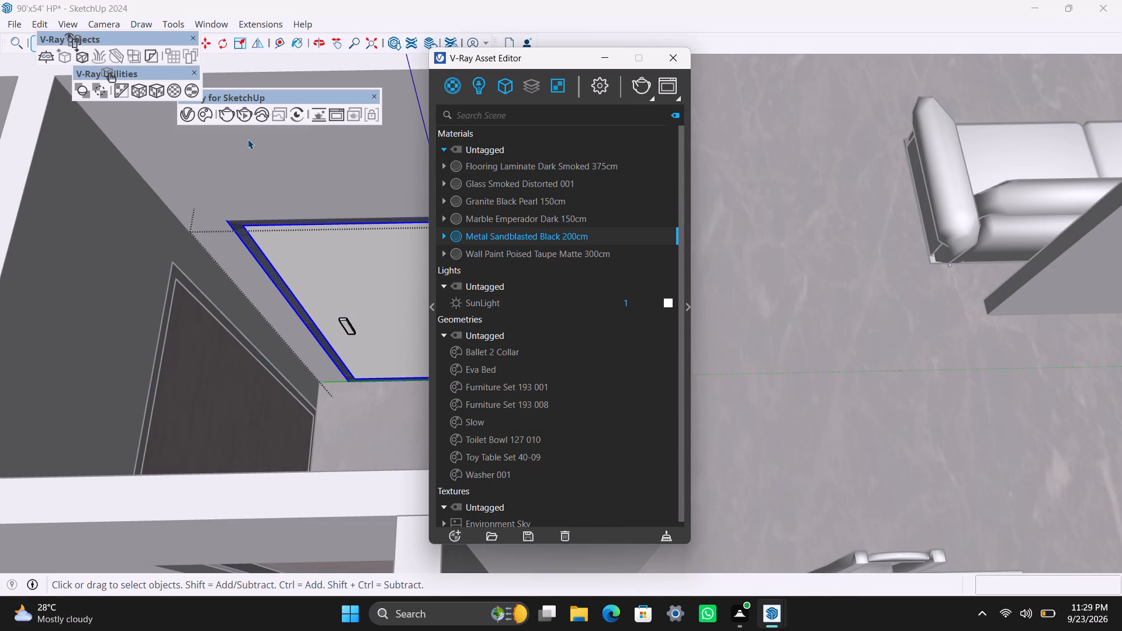
left_click(161, 91)
Apply Flooring Laminate Dark Smoked 375cm with fitted tri-planar projection to the panel of the corner bedroom's hallway door.
triple_click(310, 266)
double_click(310, 266)
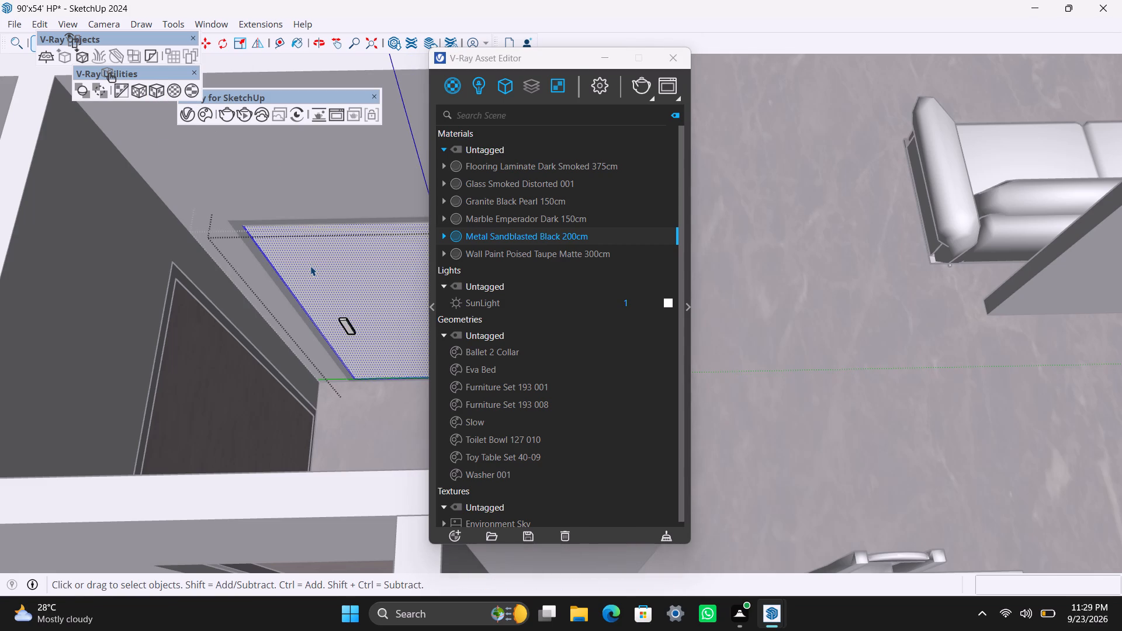
left_click(507, 169)
right_click(507, 169)
left_click(535, 201)
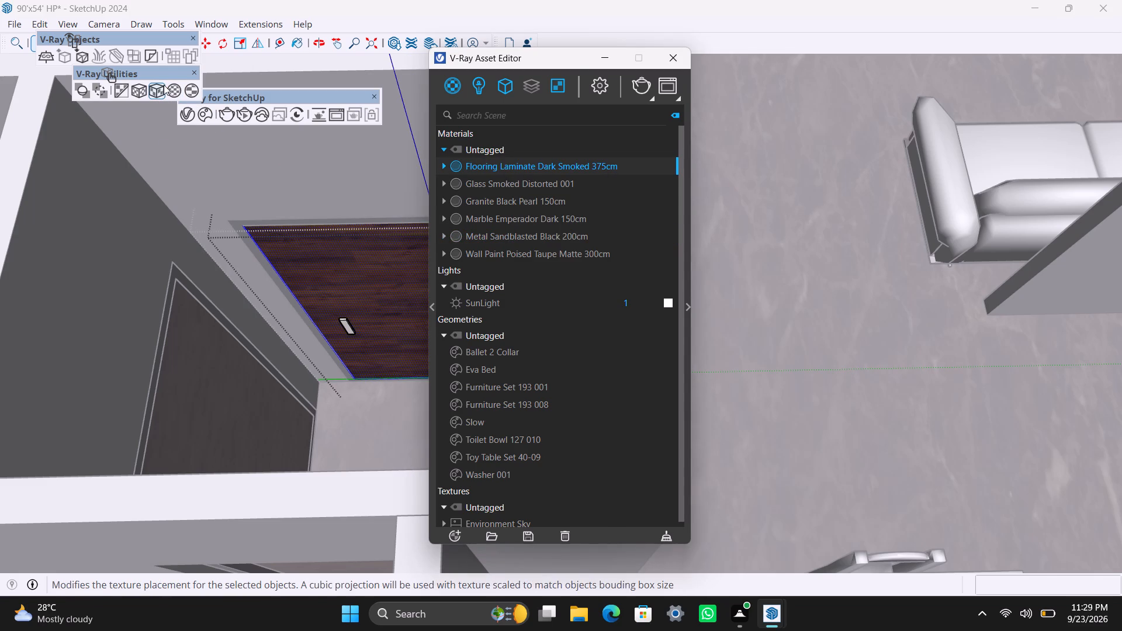
left_click(164, 84)
Apply Metal Sandblasted Black 200cm with fitted tri-planar projection to the handle of the corner bedroom's door and exit the door group.
left_click(349, 328)
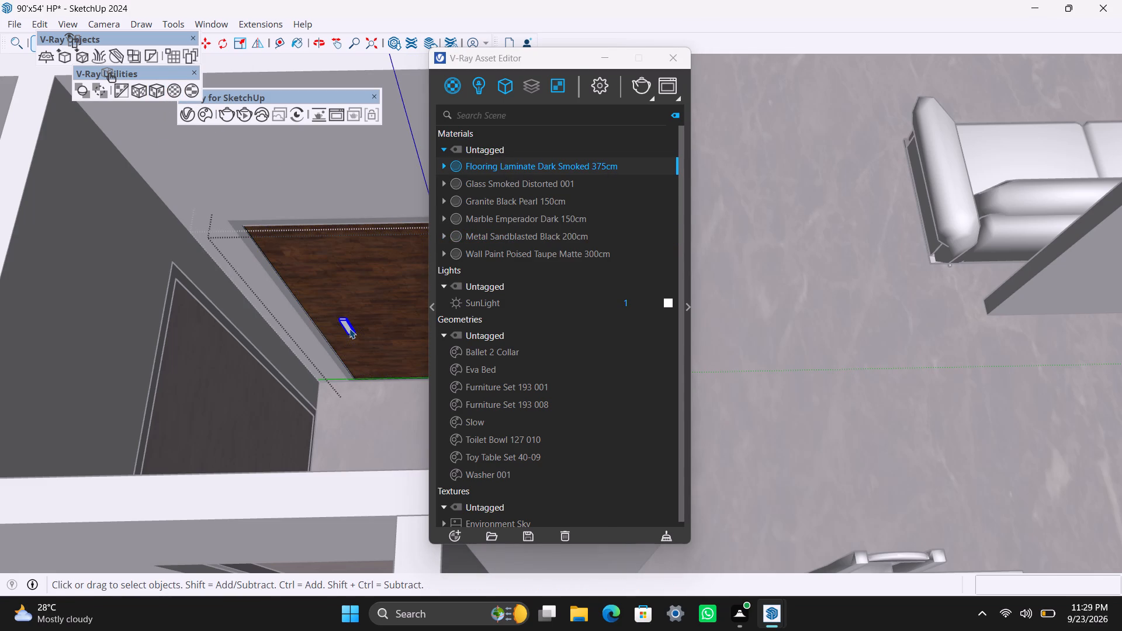
left_click(501, 237)
right_click(501, 237)
left_click(532, 259)
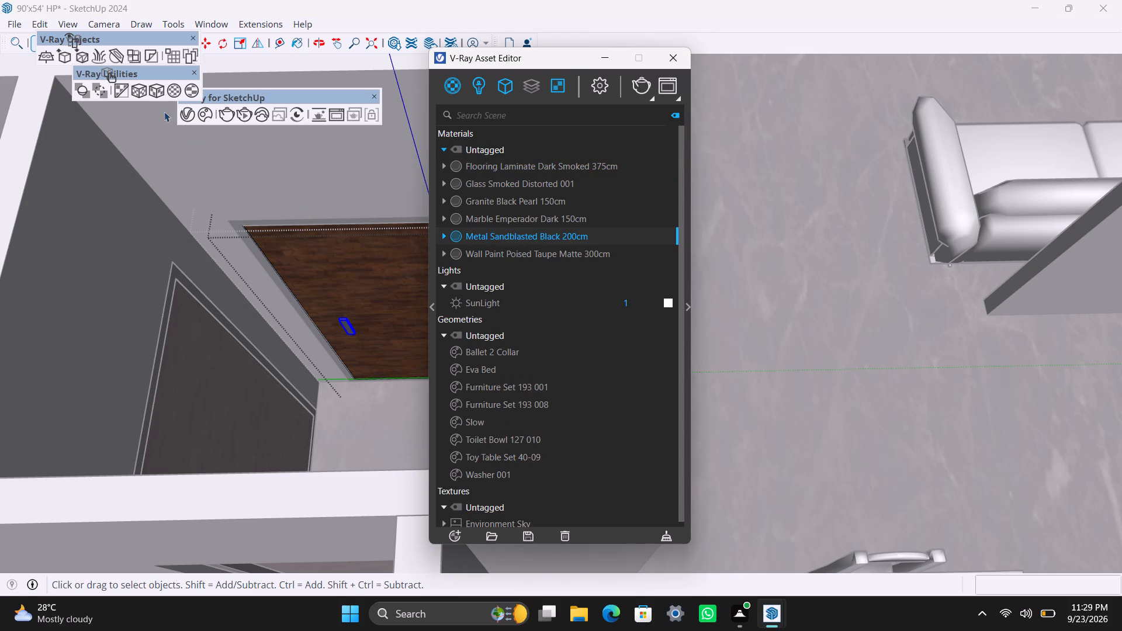
left_click(155, 91)
scroll(234, 405, "down", 20)
scroll(234, 405, "down", 2)
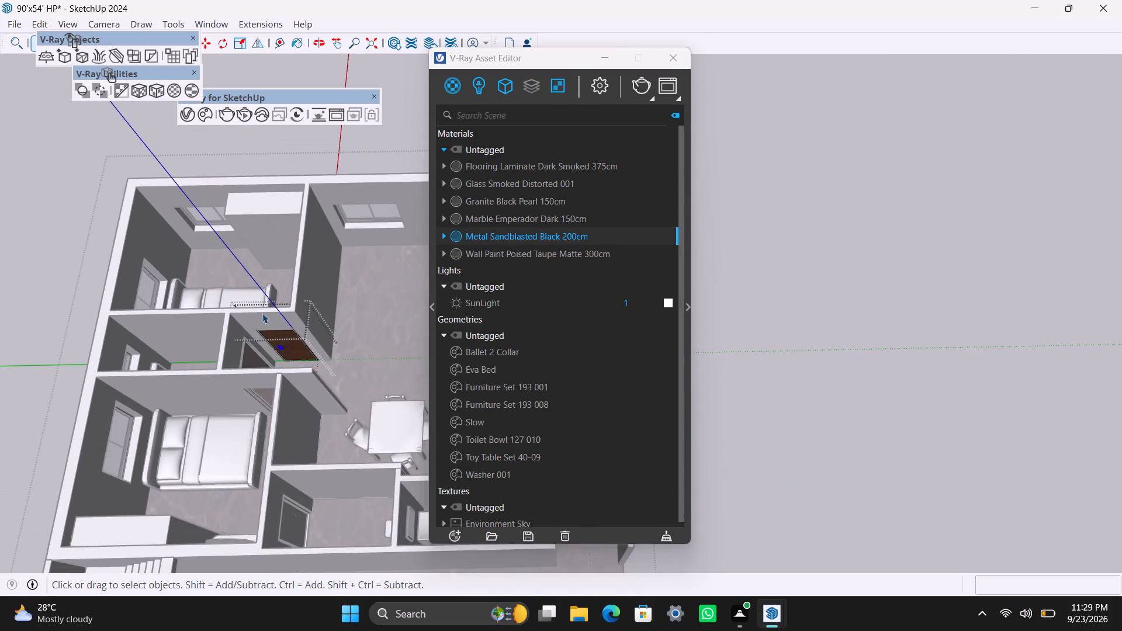
triple_click(868, 234)
triple_click(868, 232)
Apply Metal Sandblasted Black 200cm with fitted tri-planar projection to the frame of the door beside the washer.
scroll(328, 404, "up", 3)
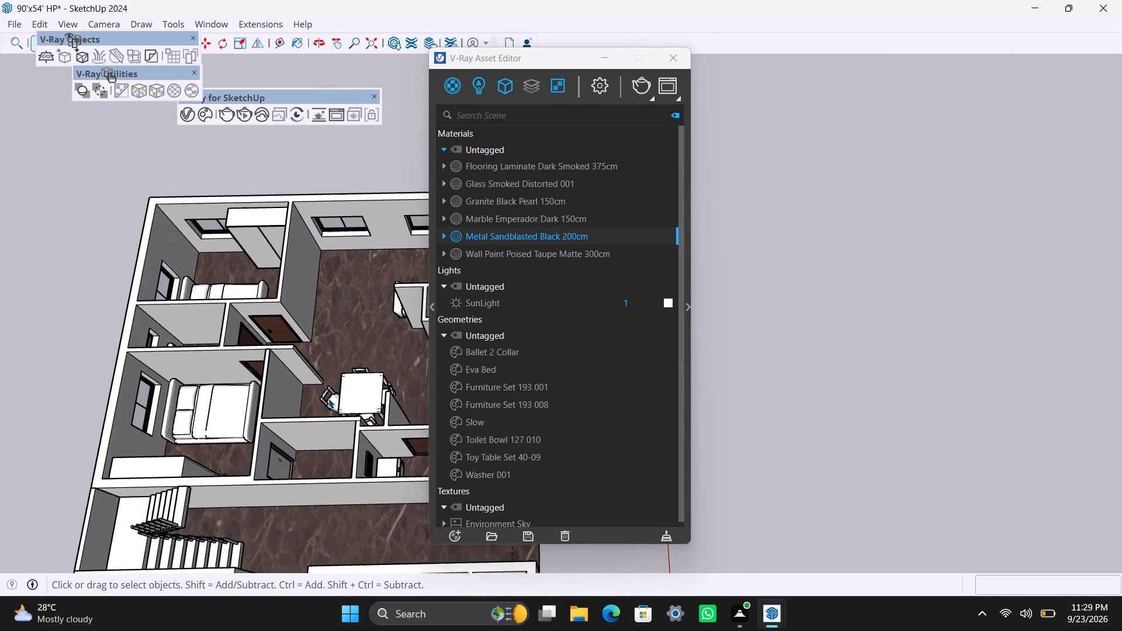
middle_click_drag(330, 423, 29, 484)
scroll(105, 395, "down", 4)
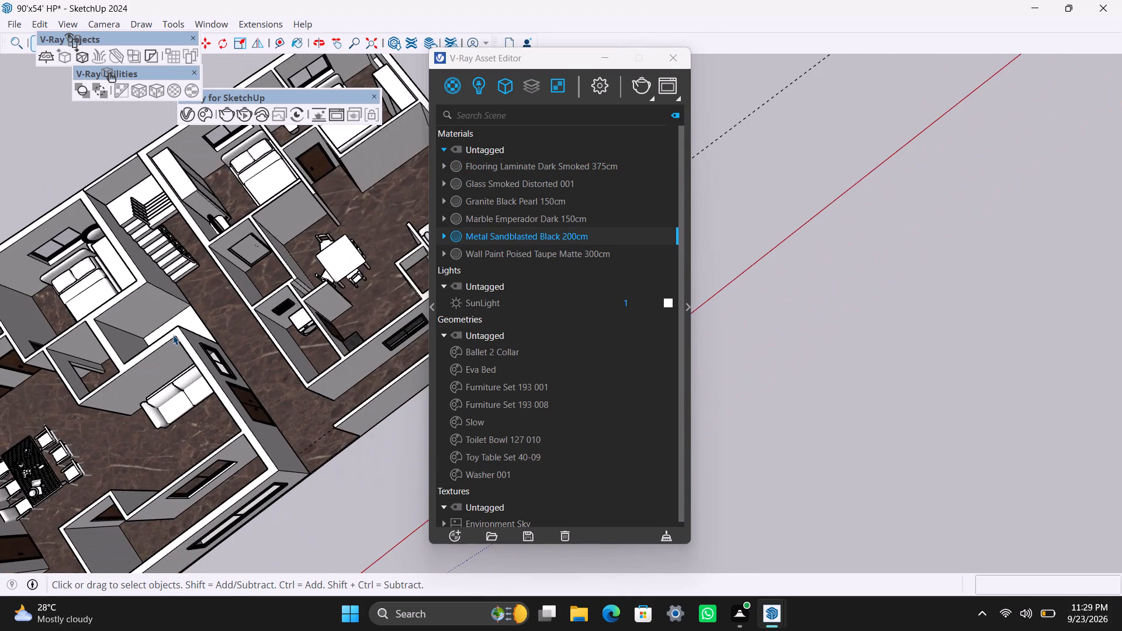
scroll(188, 311, "down", 5)
scroll(252, 288, "up", 10)
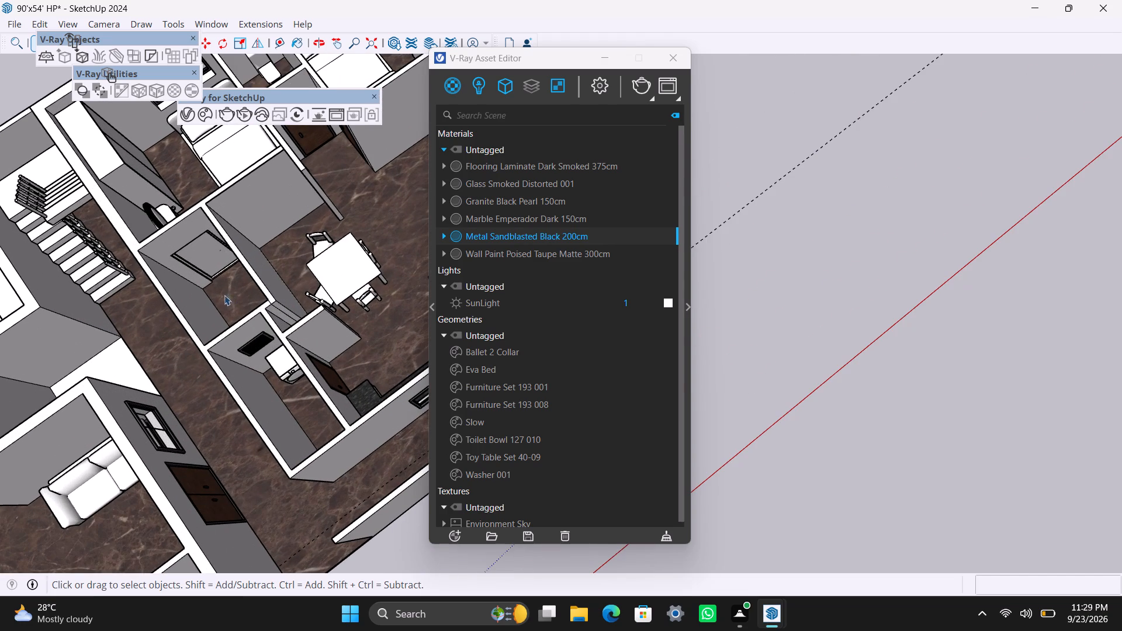
scroll(178, 323, "up", 1)
middle_click_drag(181, 327, 612, 363)
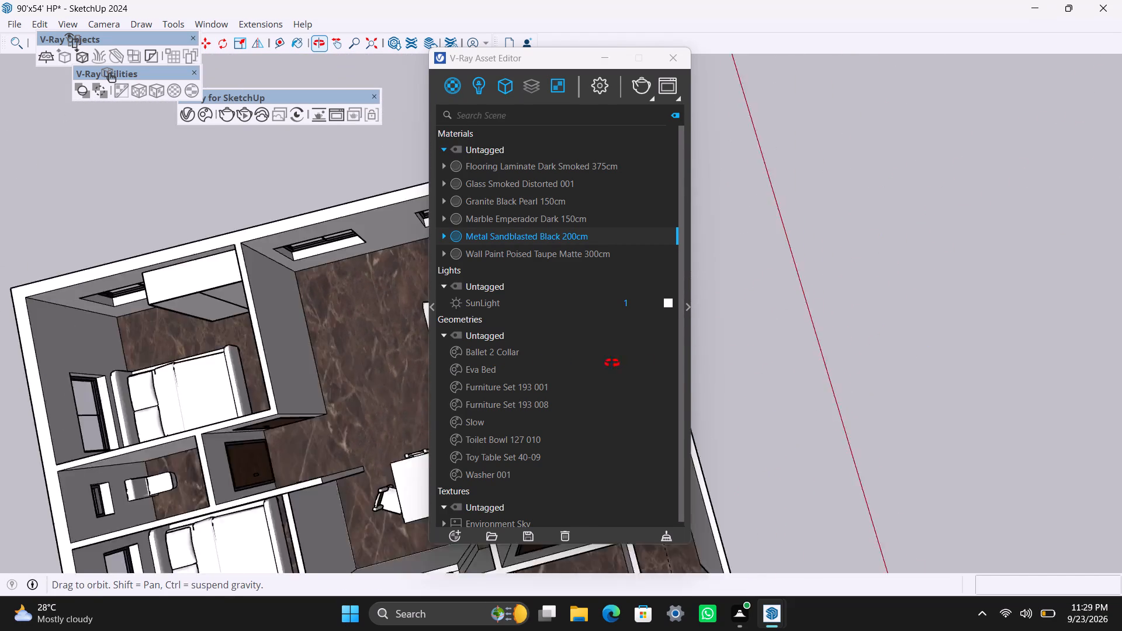
middle_click_drag(612, 363, 922, 249)
scroll(829, 482, "down", 4)
middle_click_drag(812, 480, 794, 359, "shift")
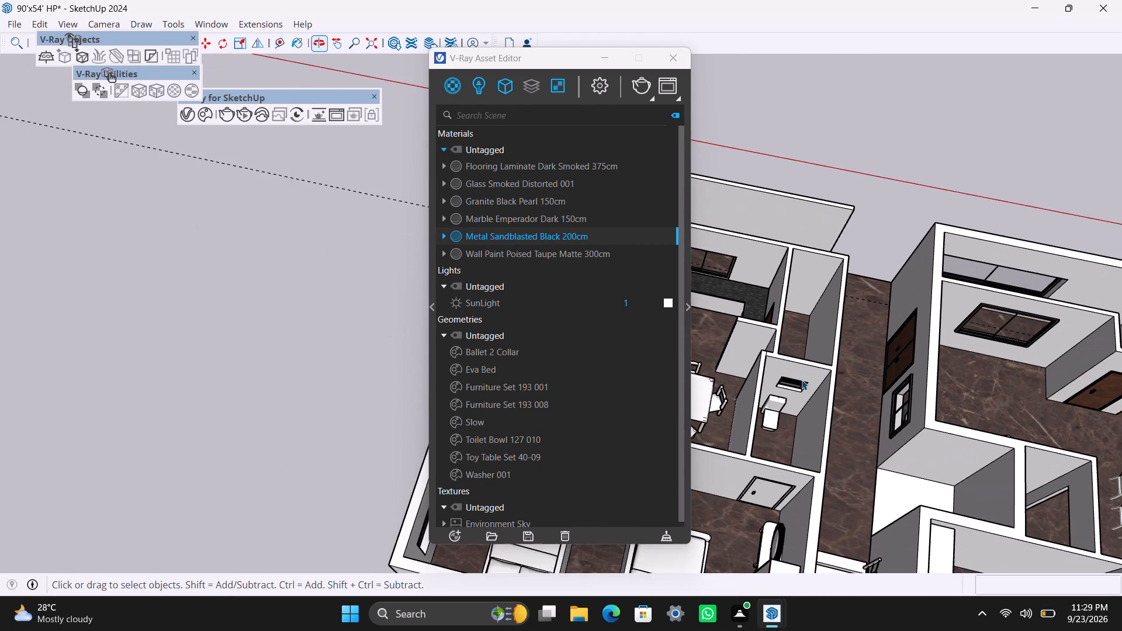
scroll(808, 427, "up", 5)
scroll(729, 527, "up", 2)
middle_click_drag(729, 520, 736, 359, "shift")
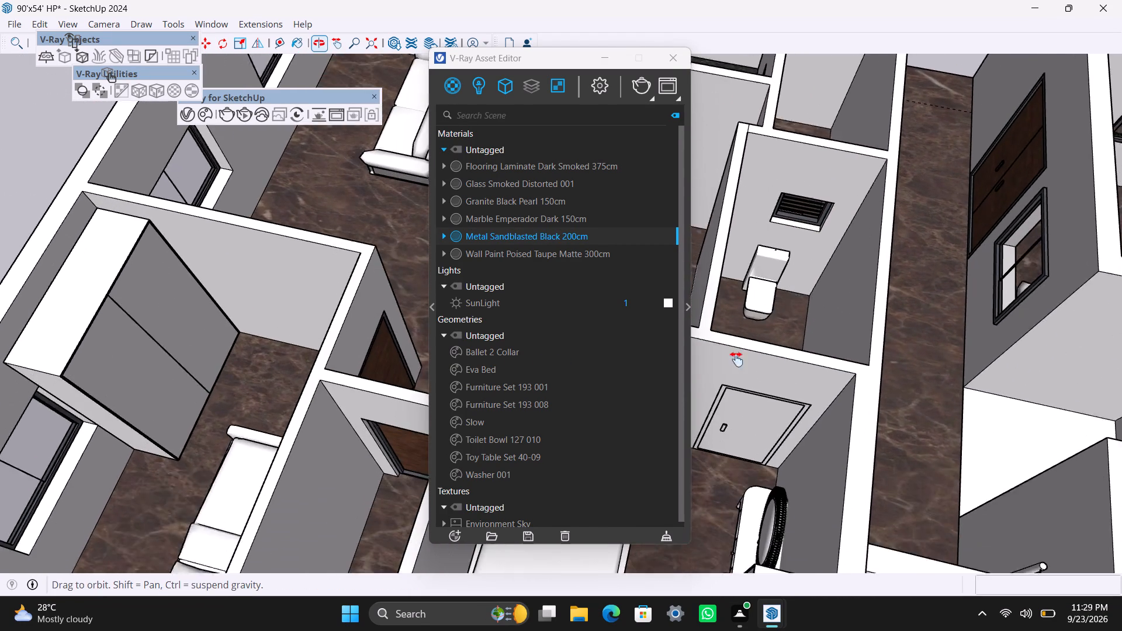
middle_click_drag(736, 359, 780, 286, "shift")
scroll(753, 421, "up", 6)
triple_click(725, 310)
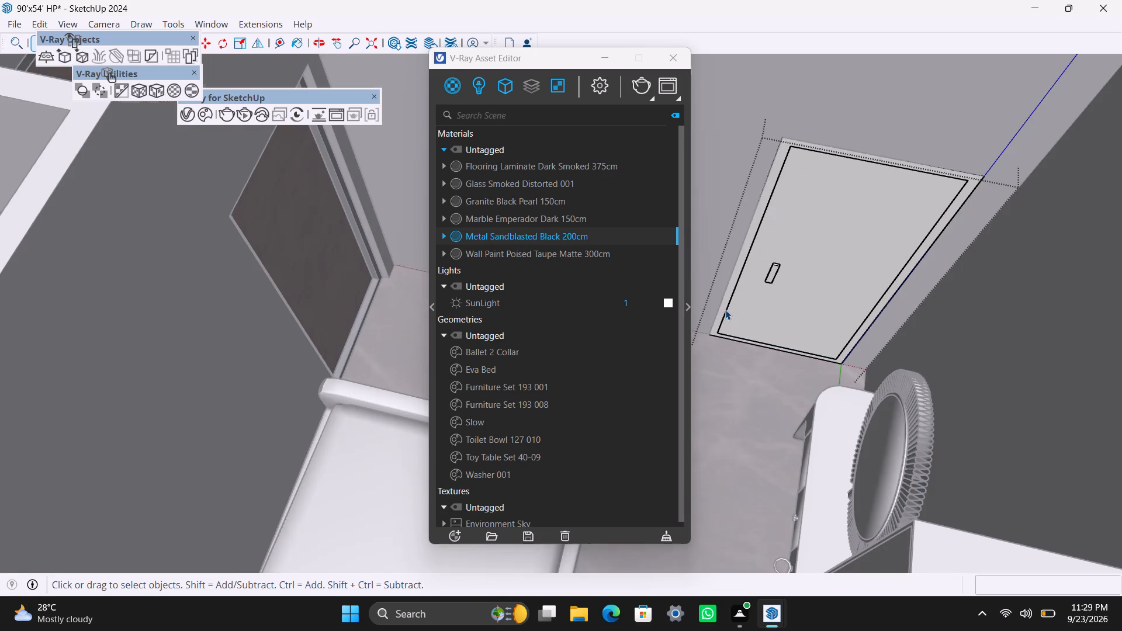
double_click(725, 310)
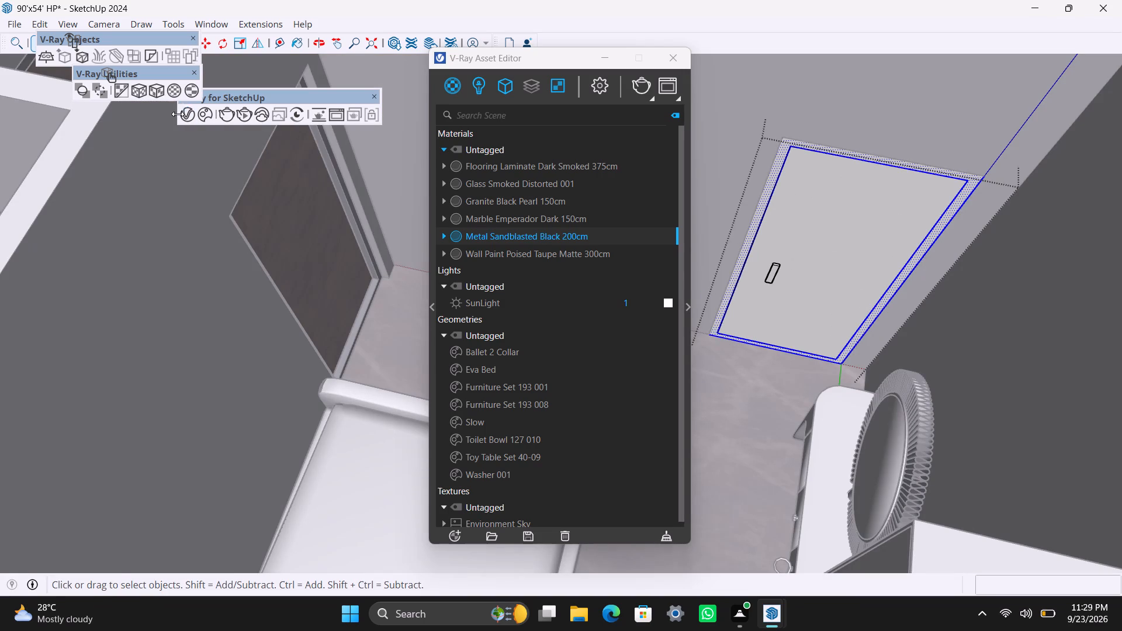
right_click(537, 237)
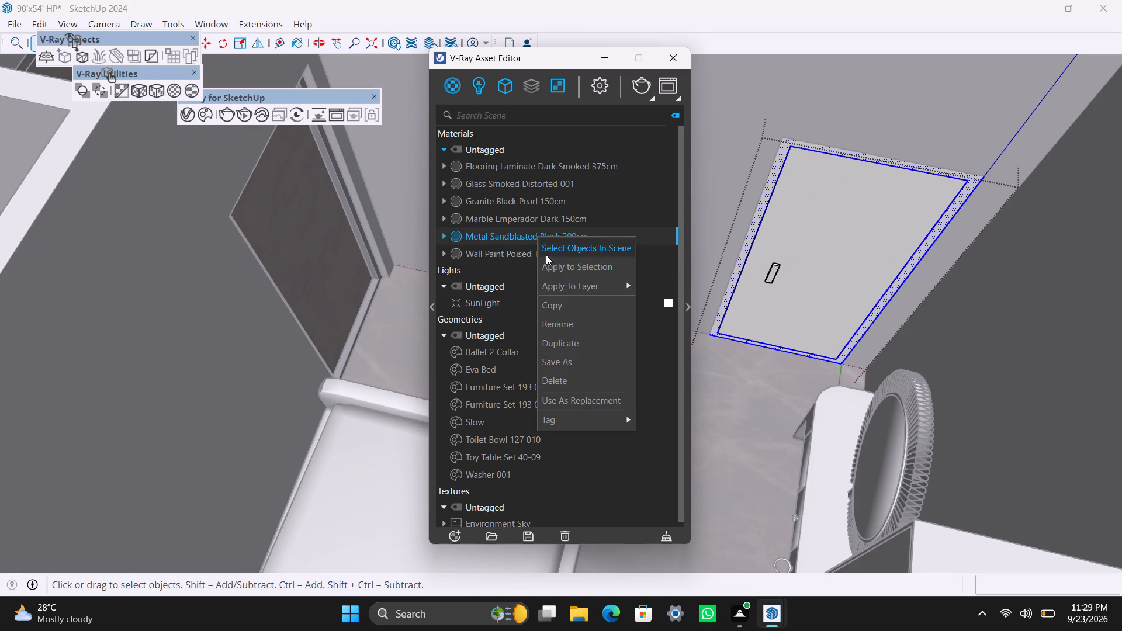
left_click(555, 269)
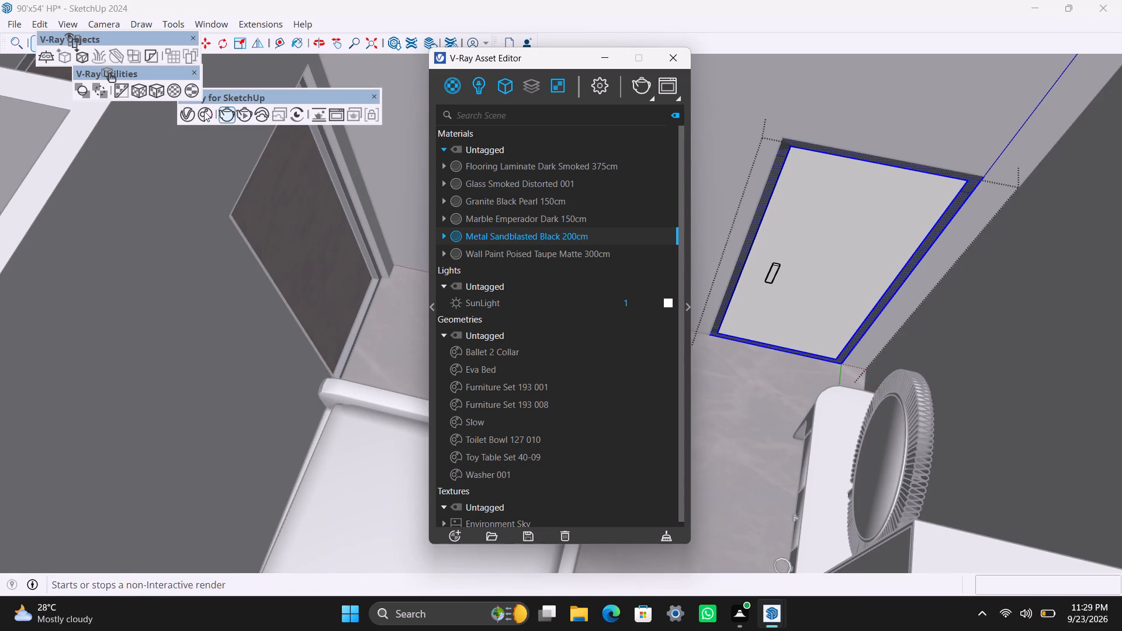
left_click(153, 86)
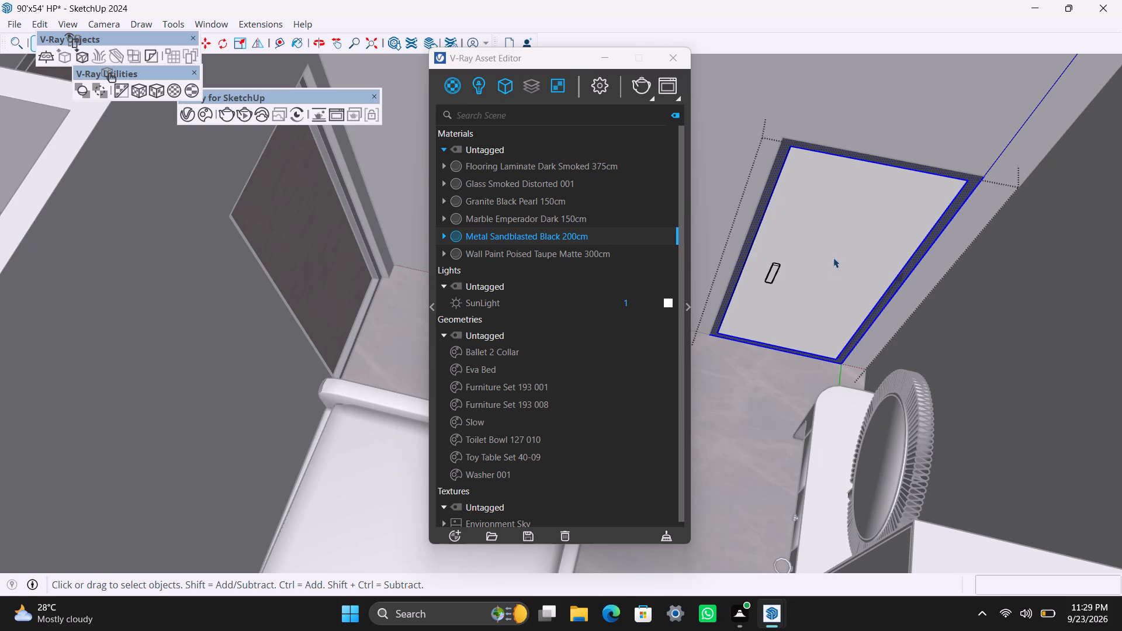
Apply Flooring Laminate Dark Smoked 375cm with fitted tri-planar projection to the panel of the door beside the washer.
triple_click(833, 253)
double_click(833, 253)
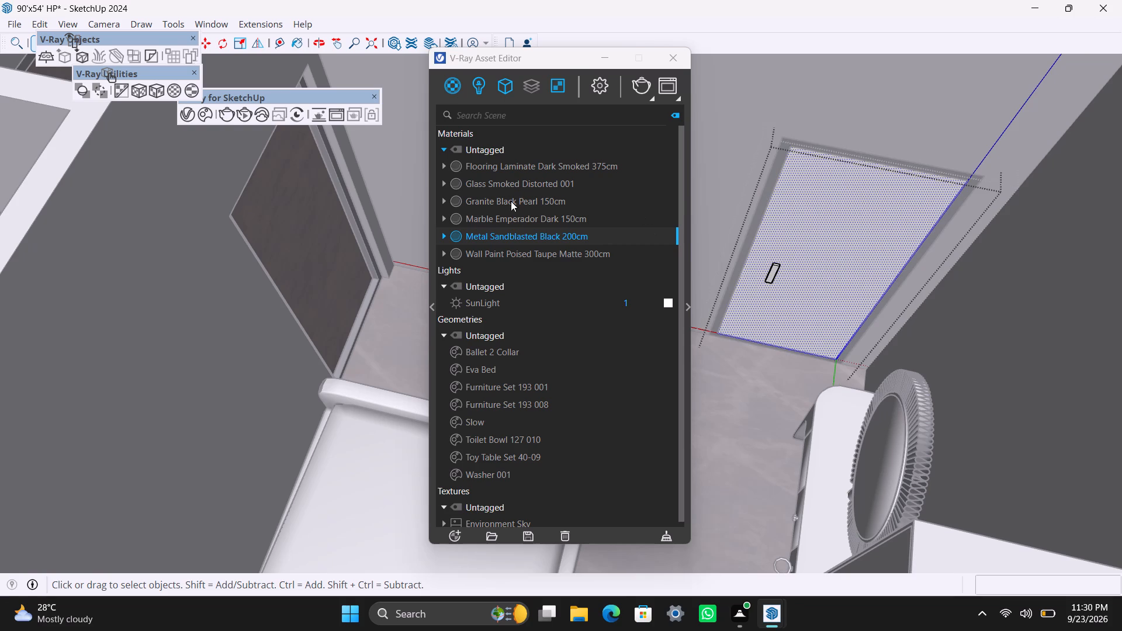
left_click(520, 164)
right_click(520, 166)
left_click(548, 189)
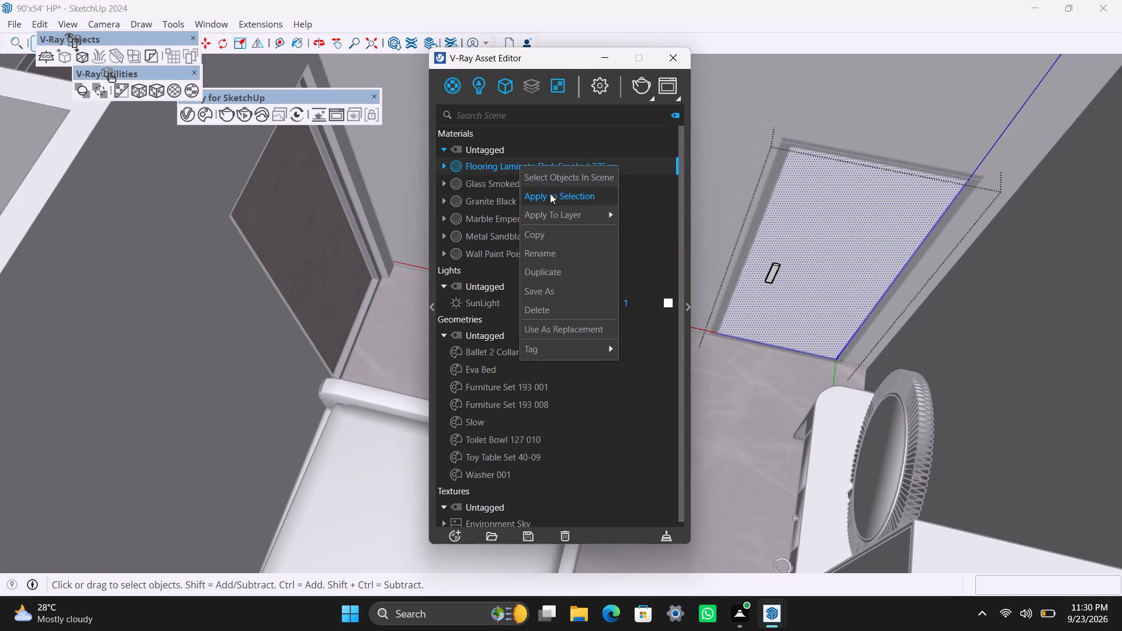
left_click(160, 89)
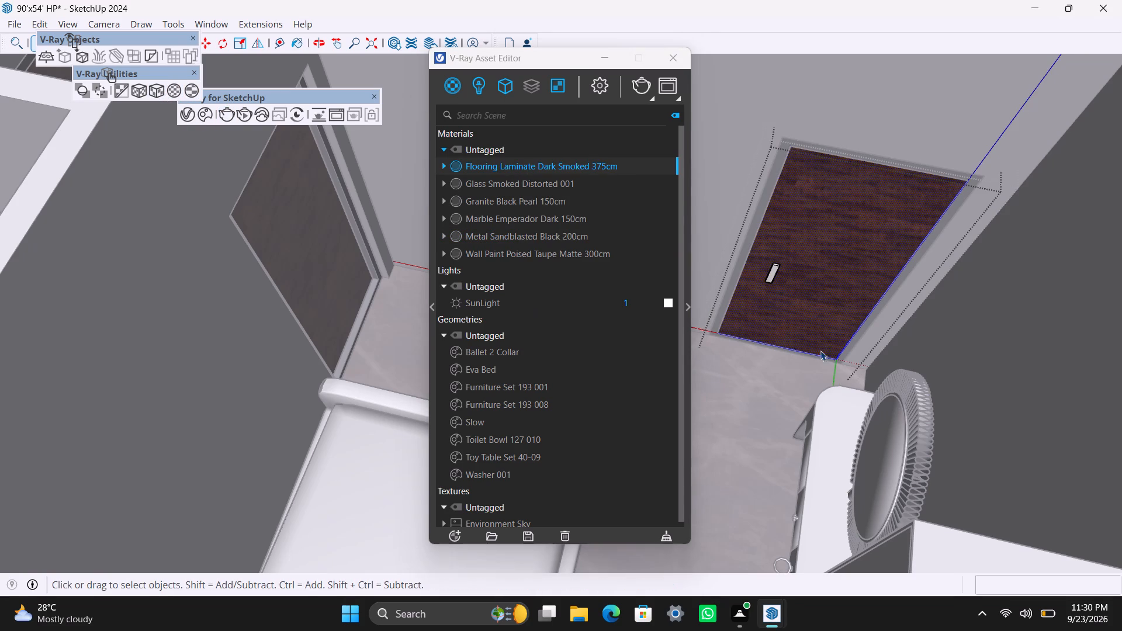
Apply Metal Sandblasted Black 200cm to the handle of the door beside the washer and exit the door group.
left_click(773, 273)
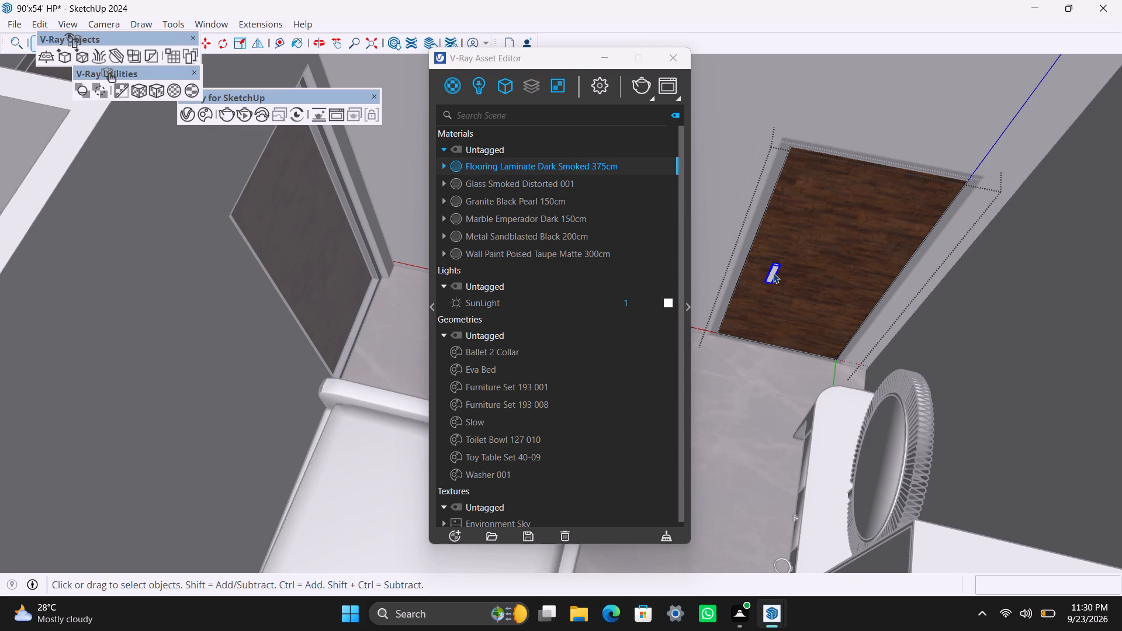
left_click(486, 220)
left_click(491, 234)
right_click(491, 234)
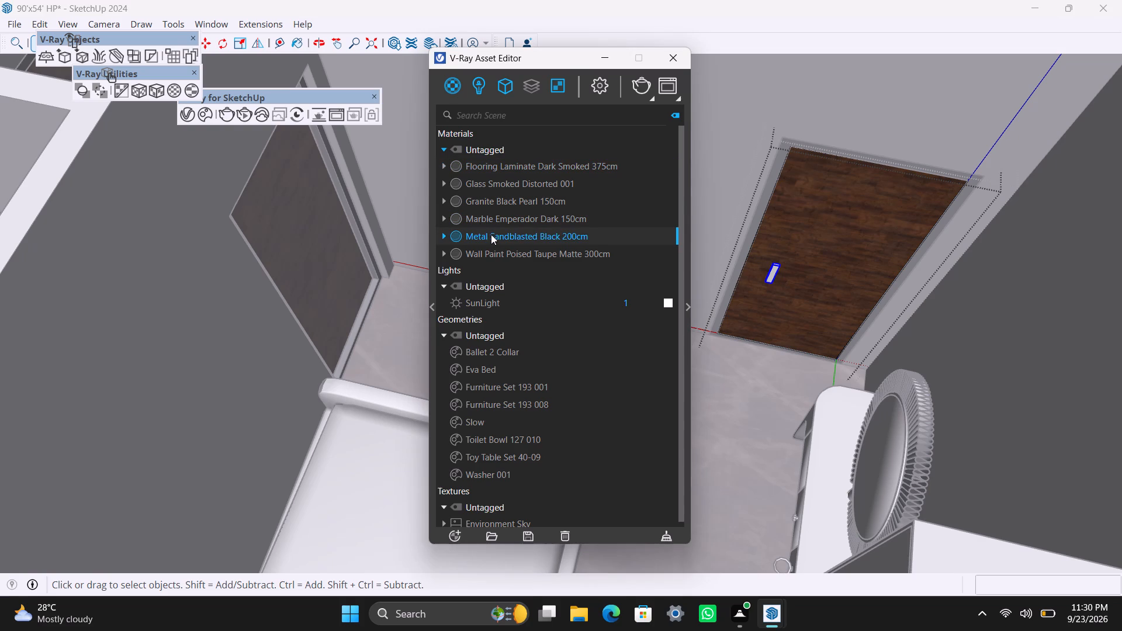
left_click(518, 257)
left_click(913, 116)
scroll(864, 266, "down", 20)
scroll(864, 266, "down", 6)
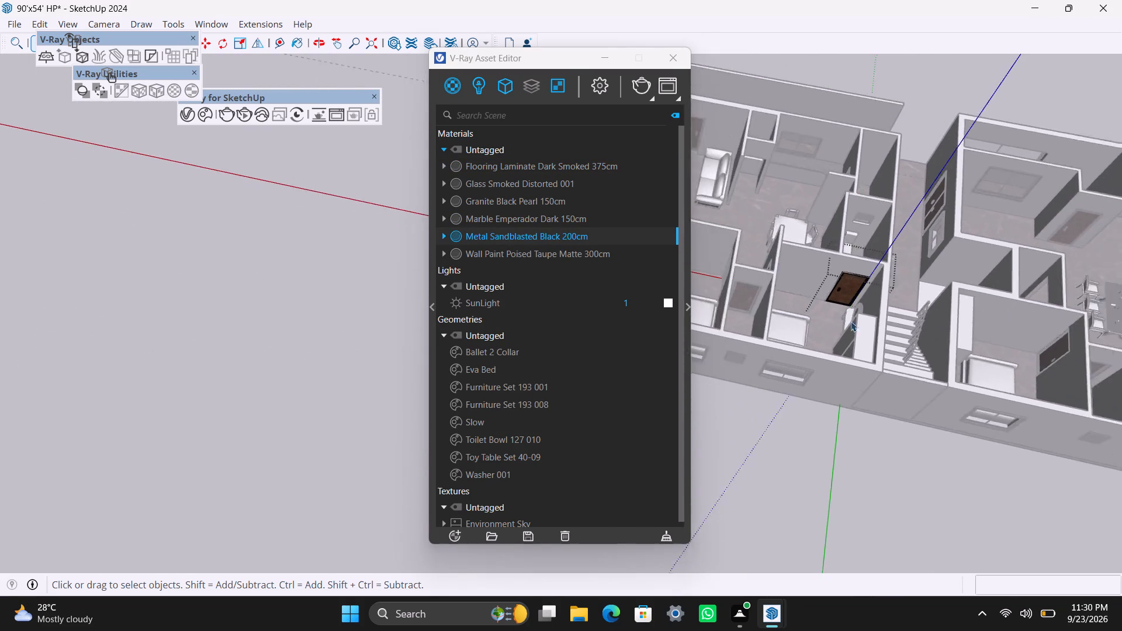
triple_click(857, 447)
double_click(857, 447)
Examine both apartments from several angles to check the applied materials and the rooms still lacking finishes.
scroll(813, 362, "up", 4)
scroll(784, 437, "down", 4)
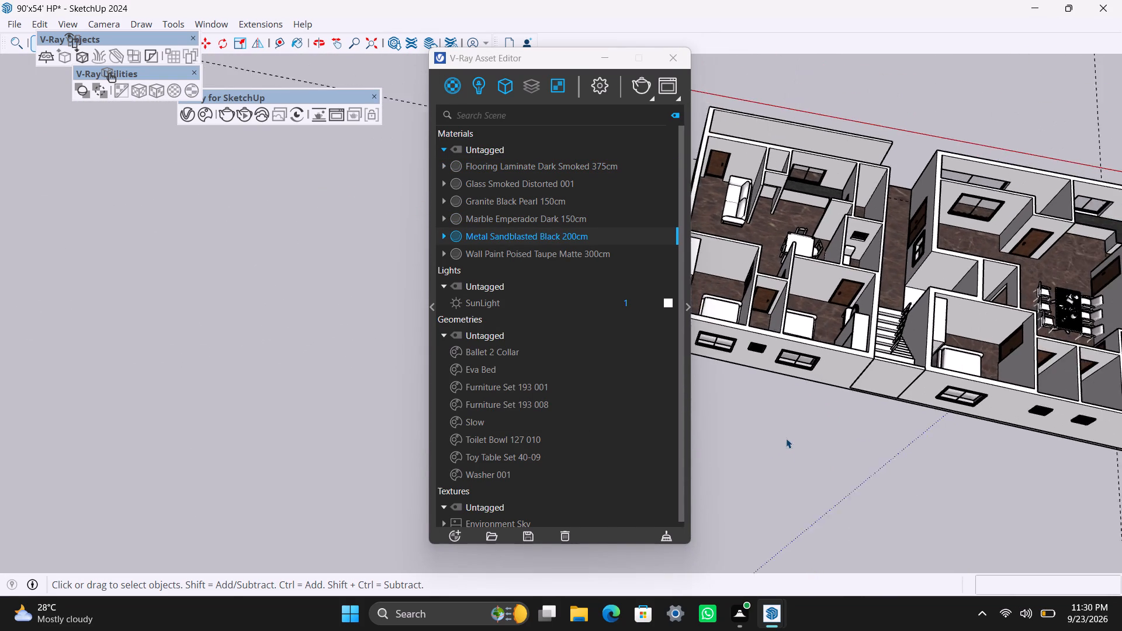
middle_click_drag(786, 445, 1118, 411)
scroll(834, 293, "up", 3)
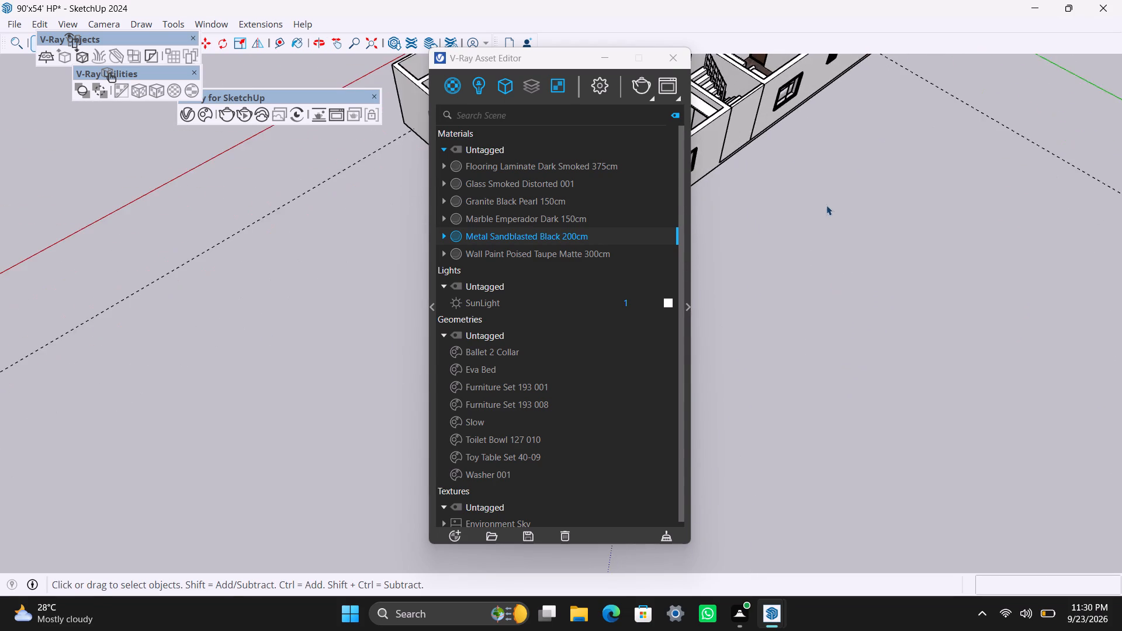
middle_click_drag(827, 207, 536, 442)
scroll(354, 456, "up", 3)
middle_click_drag(258, 509, 374, 485)
scroll(320, 474, "down", 4)
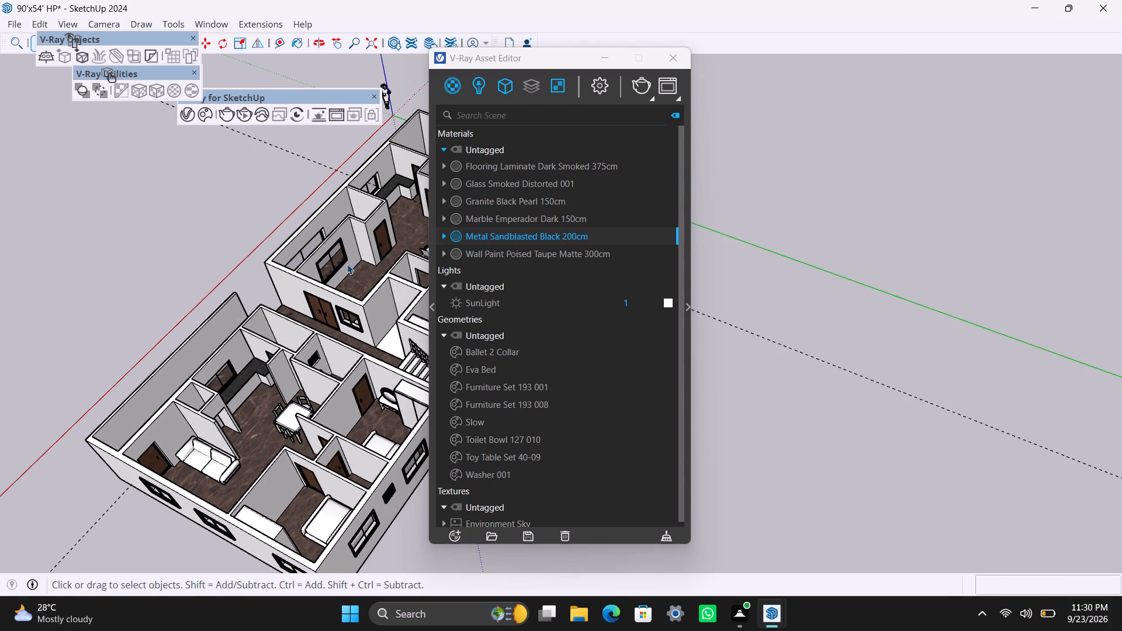
scroll(258, 444, "down", 4)
middle_click_drag(230, 466, 899, 226)
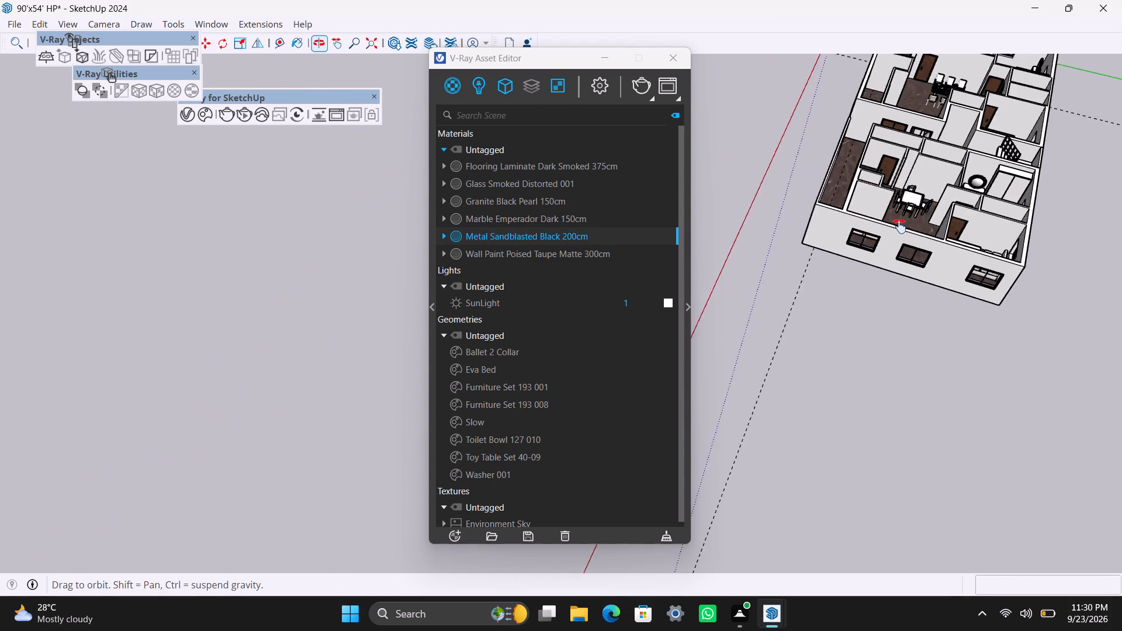
middle_click_drag(899, 226, 874, 404)
scroll(990, 427, "up", 7)
middle_click_drag(979, 434, 1012, 458)
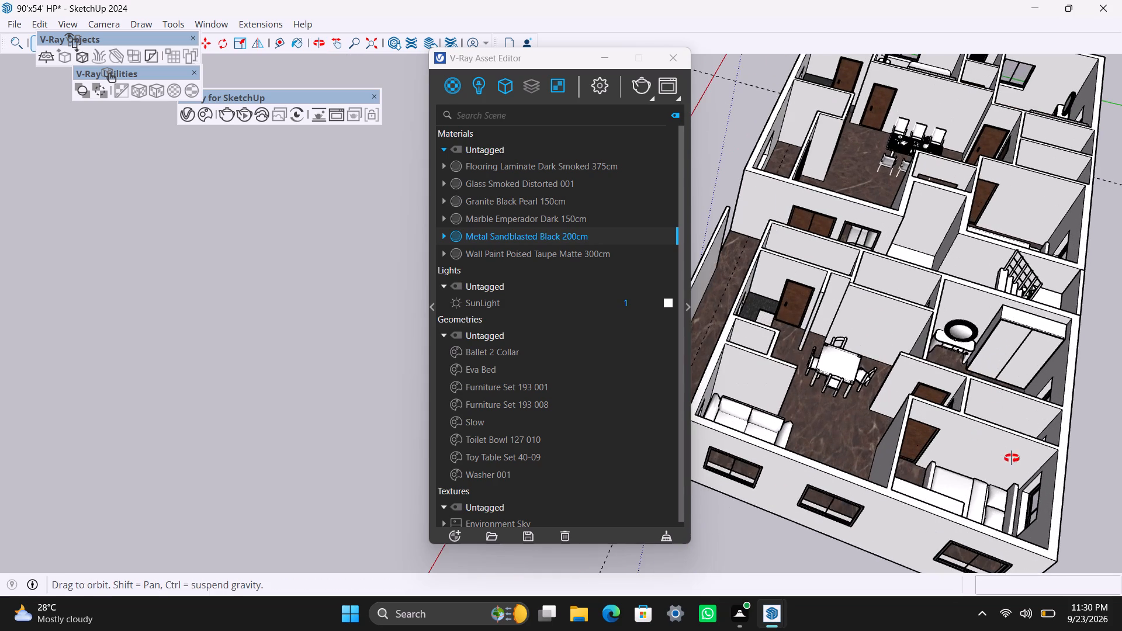
middle_click_drag(1012, 458, 1062, 517)
middle_click_drag(933, 313, 936, 352, "shift")
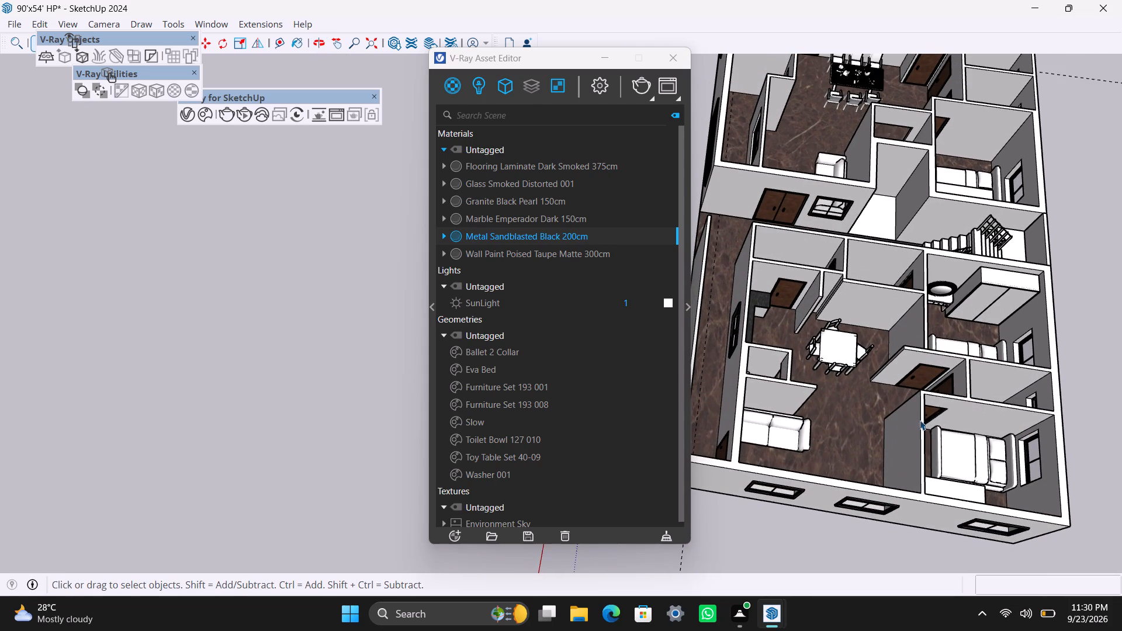
Download the Pine Highgloss 300cm material from the Wood category of Chaos Cosmos.
left_click(203, 110)
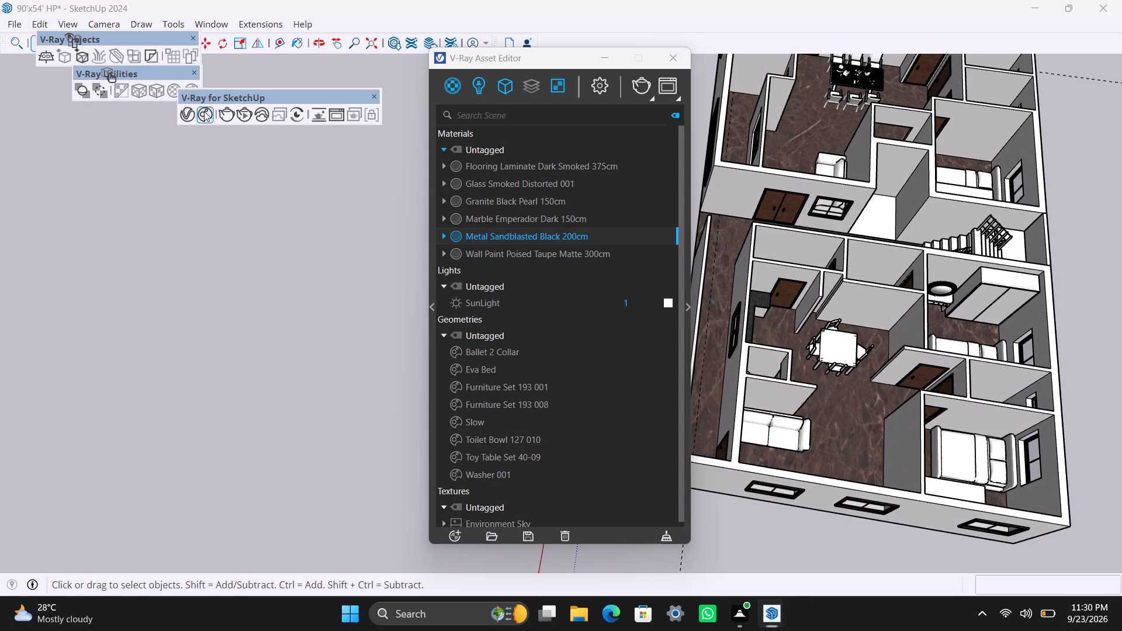
left_click(225, 91)
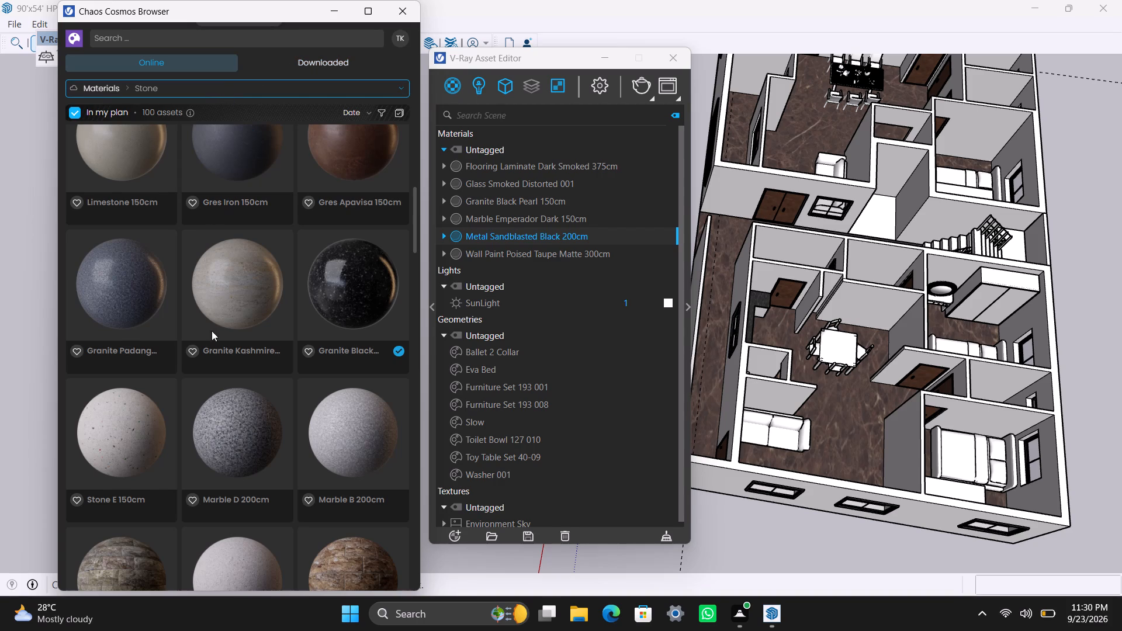
left_click(126, 509)
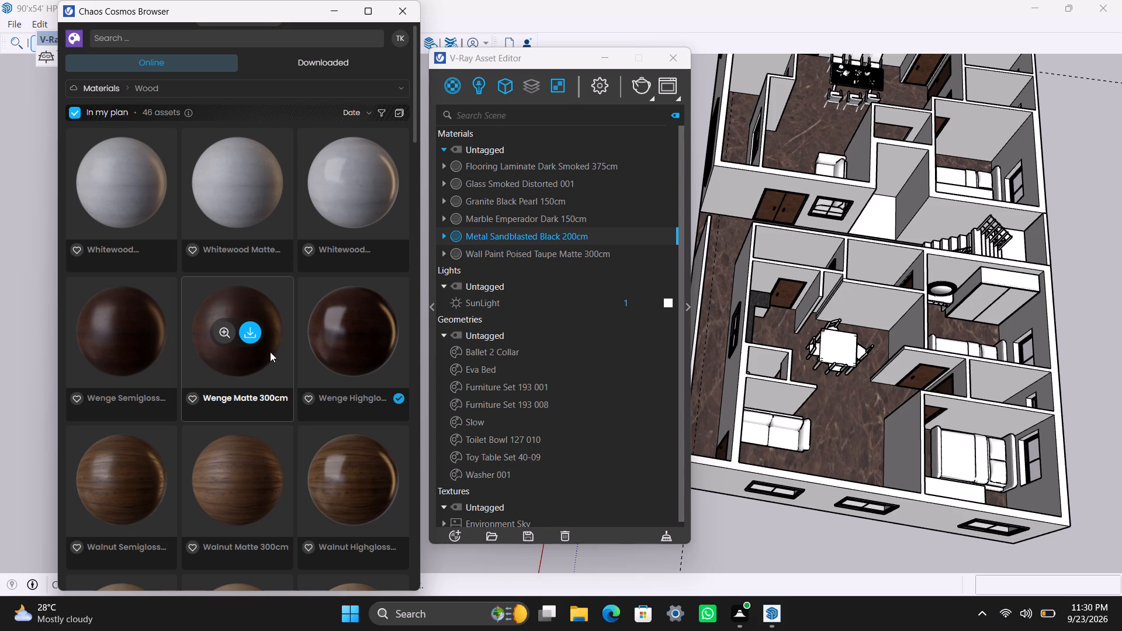
scroll(269, 383, "down", 4)
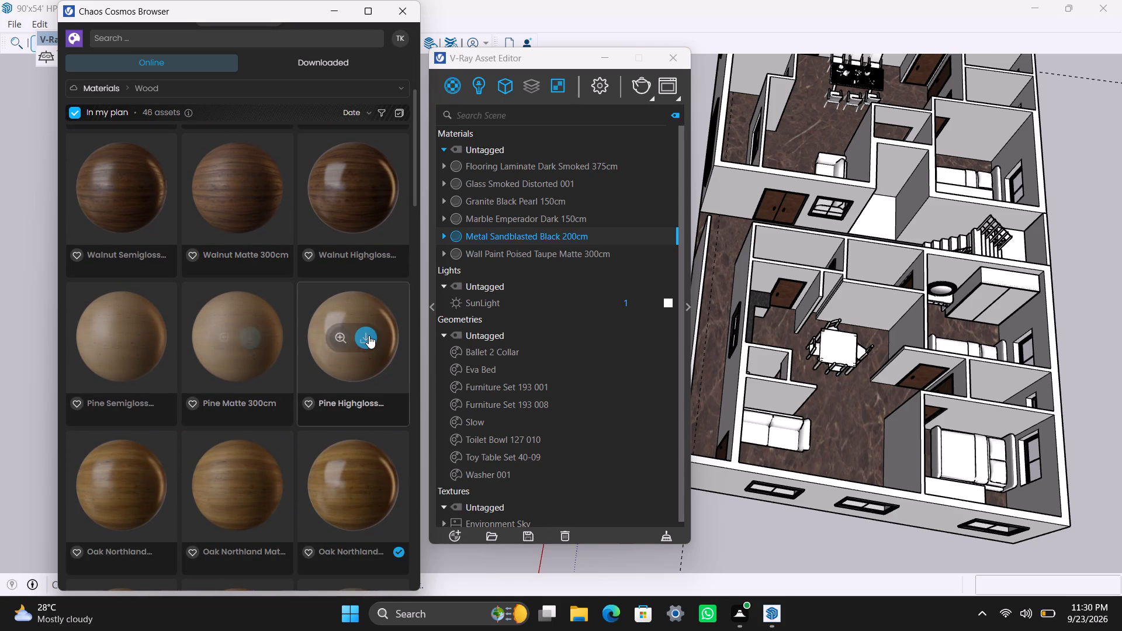
left_click(369, 335)
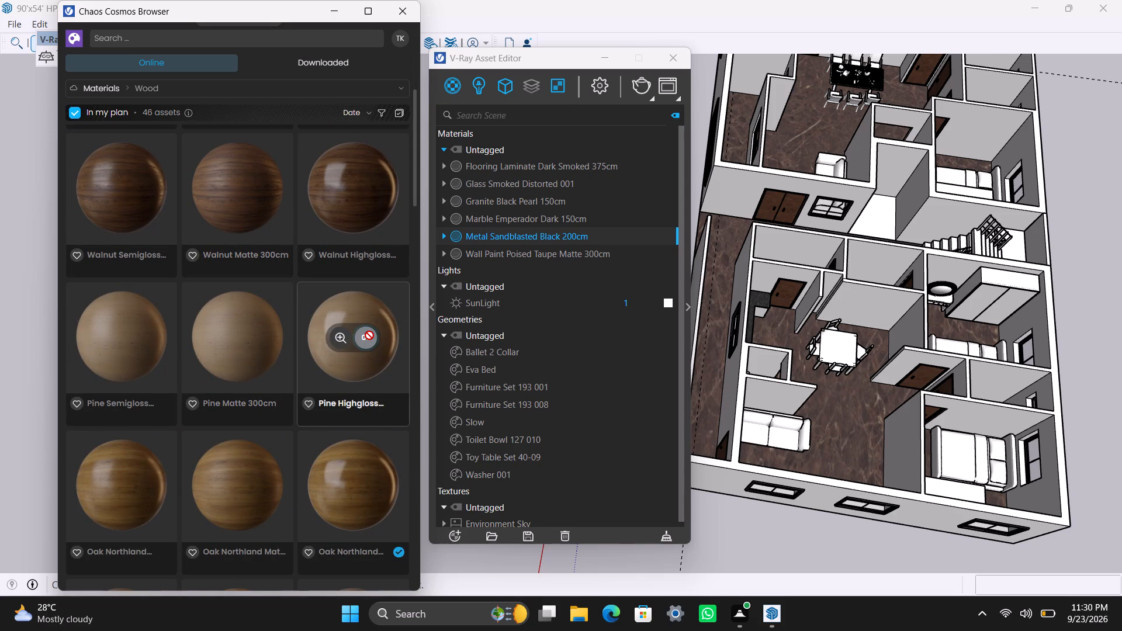
Look through the rest of the Wood materials in Chaos Cosmos for other suitable finishes.
scroll(359, 365, "down", 6)
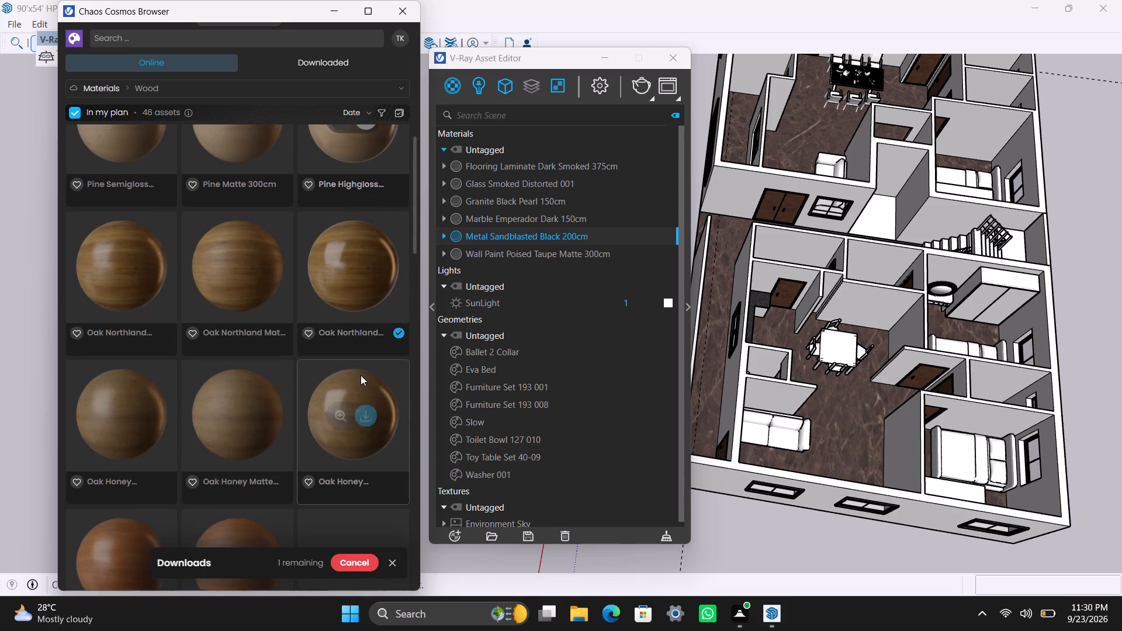
scroll(361, 375, "down", 8)
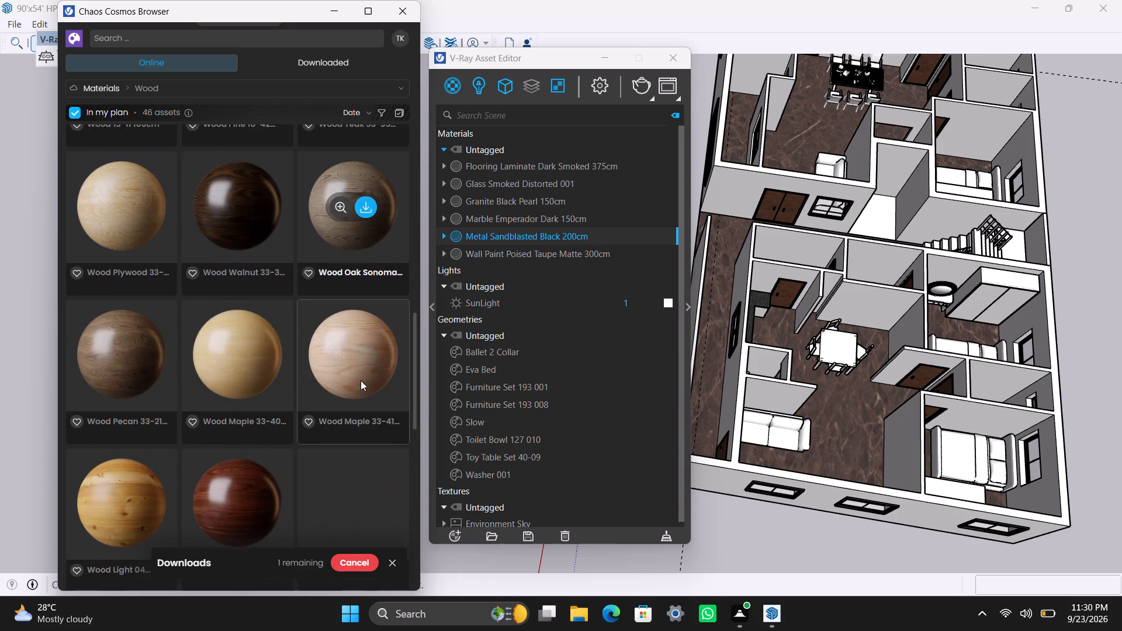
scroll(361, 380, "down", 10)
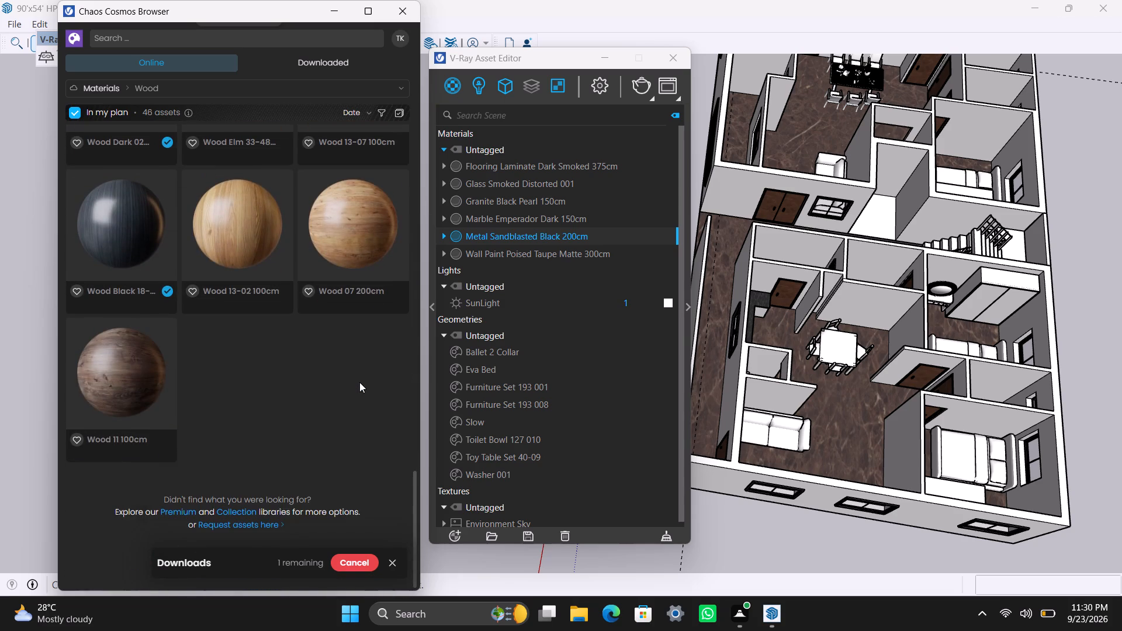
scroll(359, 385, "up", 20)
scroll(359, 385, "up", 5)
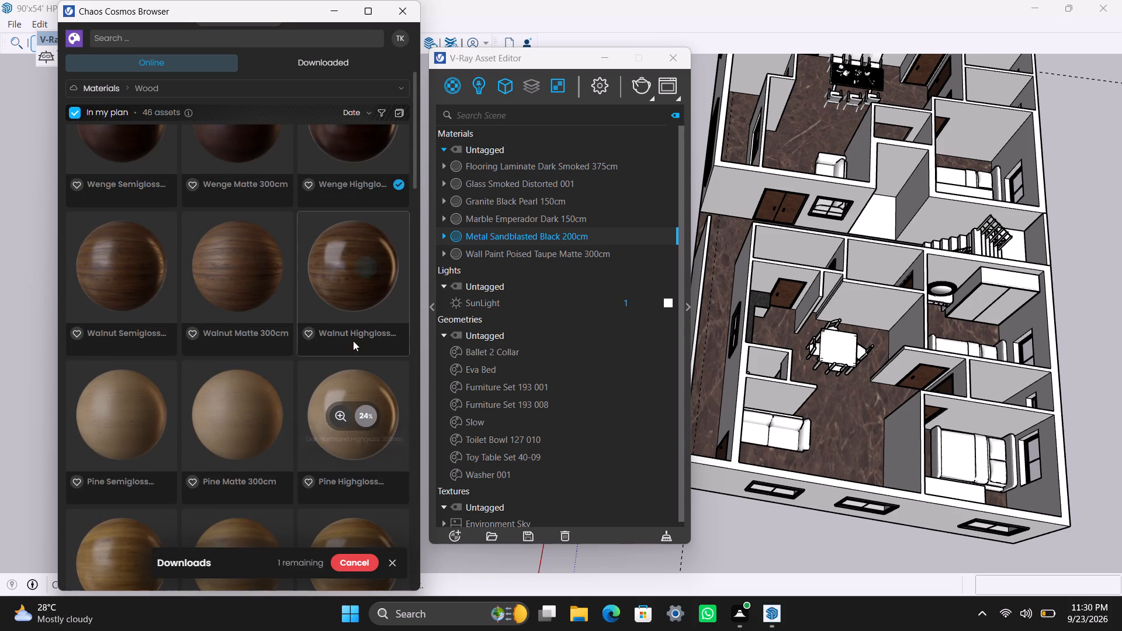
Import the downloaded Pine Highgloss 300cm material into the scene.
scroll(348, 404, "down", 1)
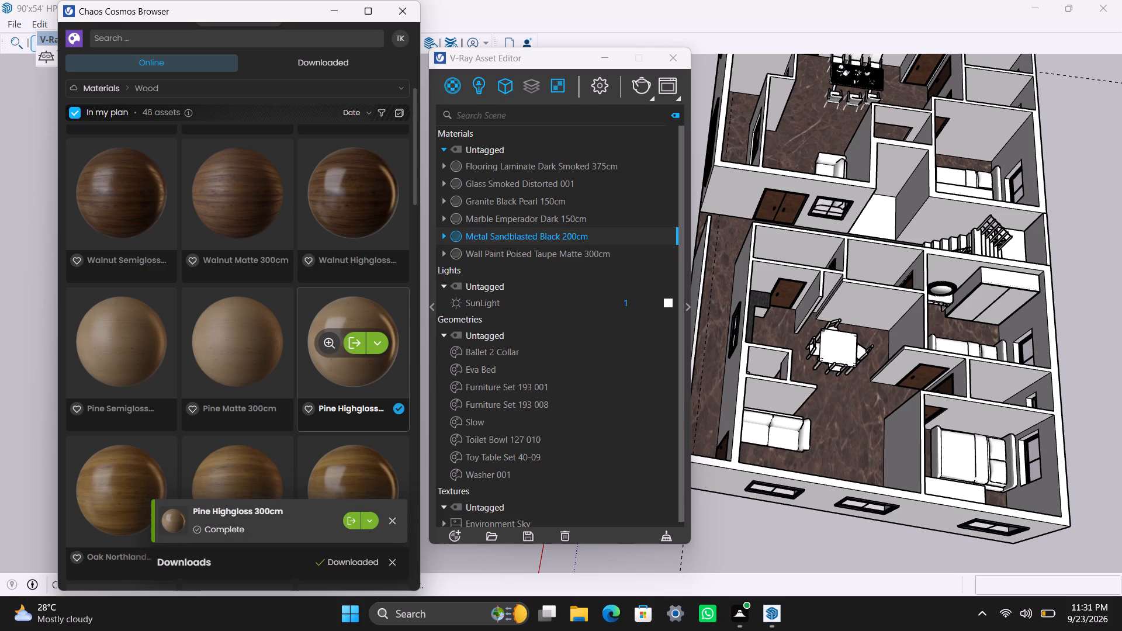
left_click(355, 358)
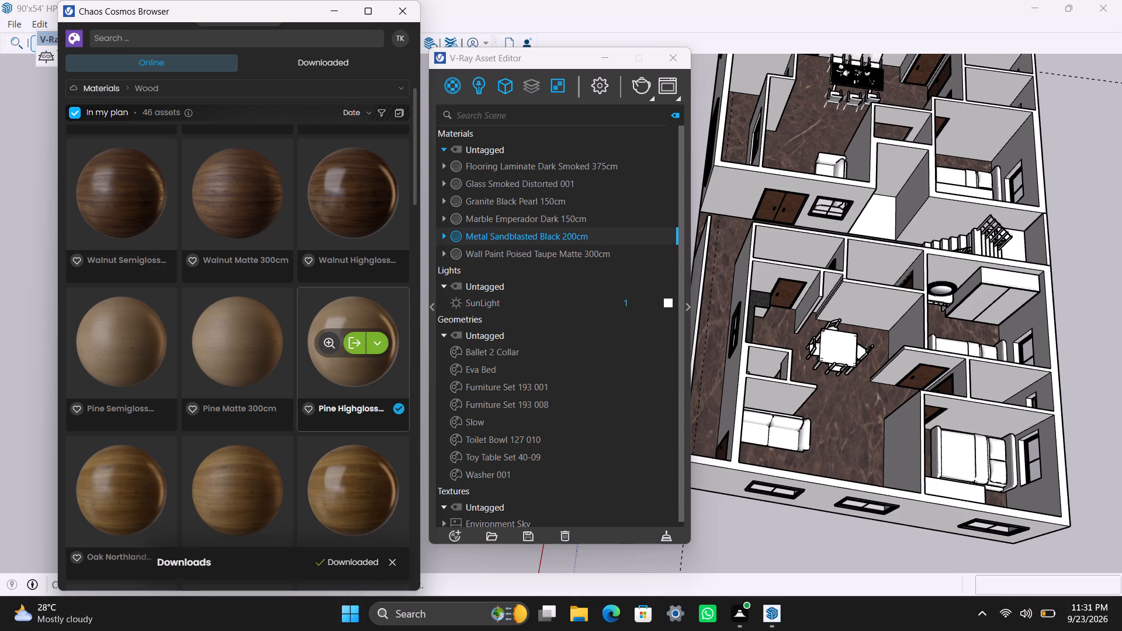
left_click(356, 344)
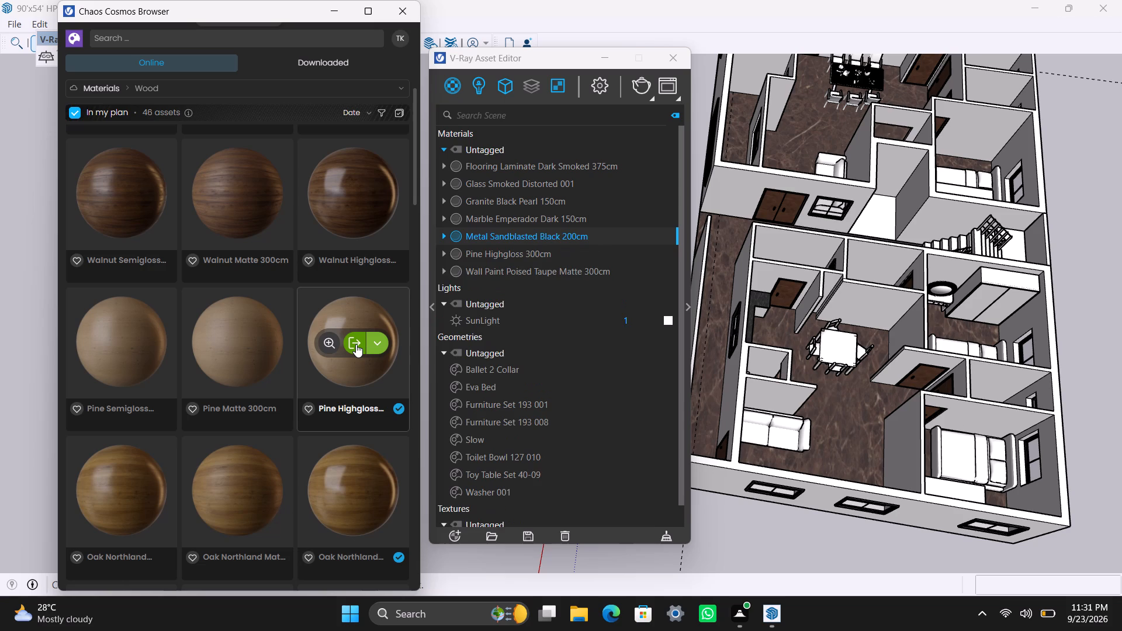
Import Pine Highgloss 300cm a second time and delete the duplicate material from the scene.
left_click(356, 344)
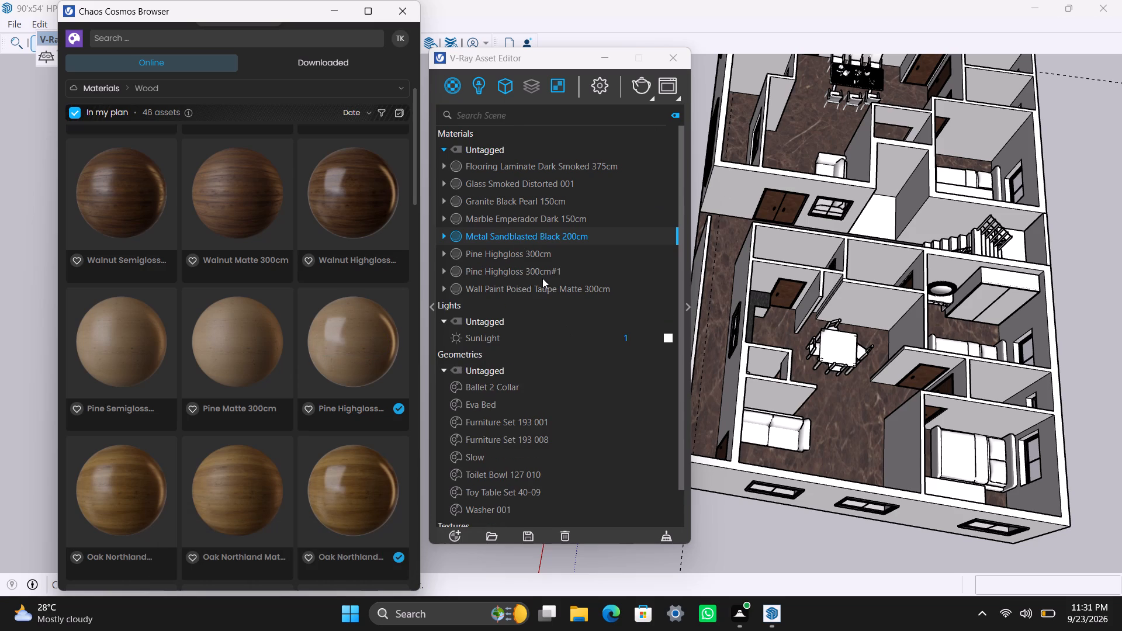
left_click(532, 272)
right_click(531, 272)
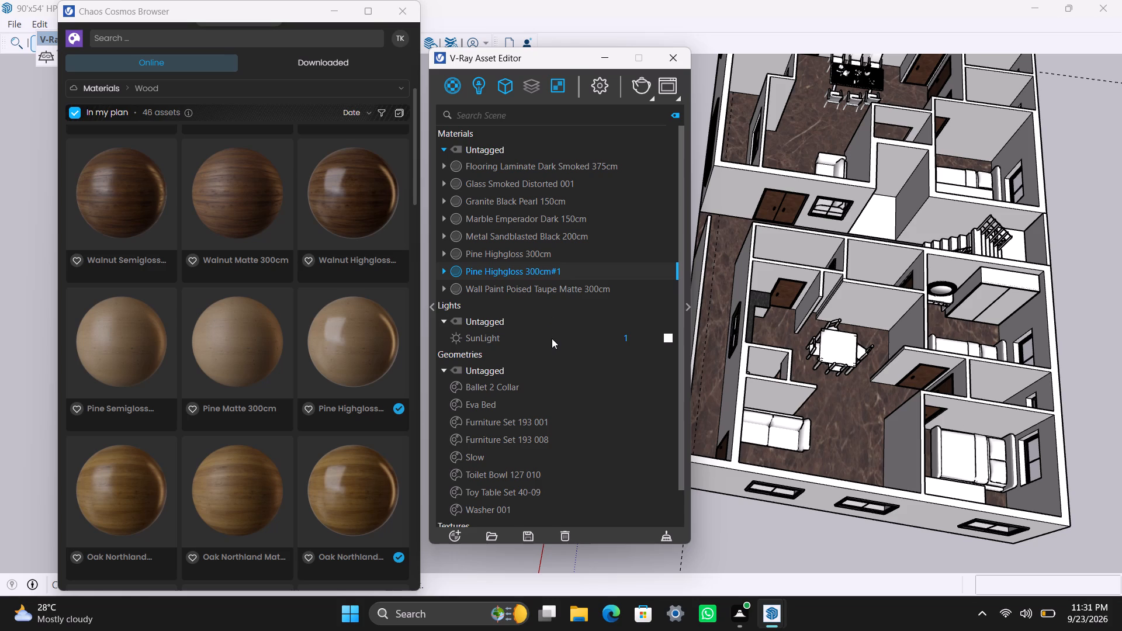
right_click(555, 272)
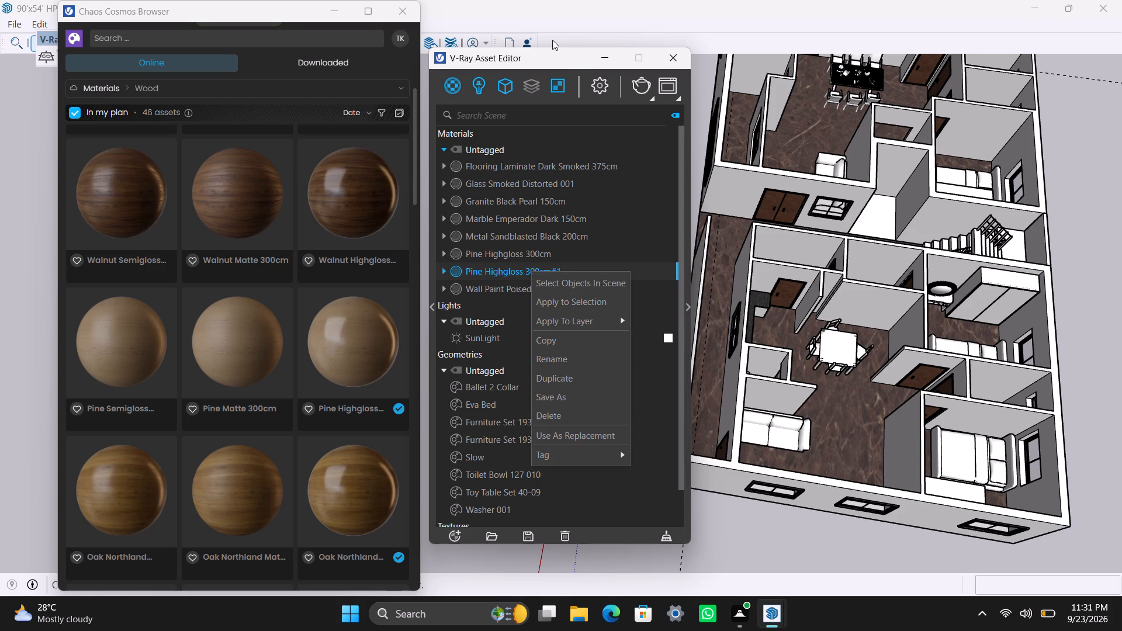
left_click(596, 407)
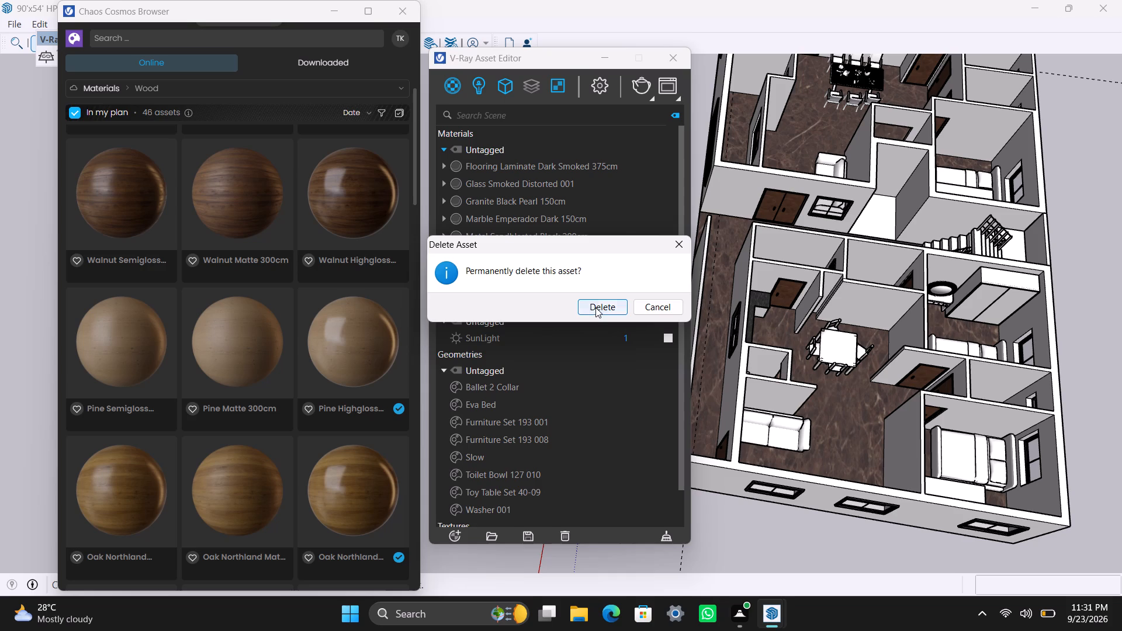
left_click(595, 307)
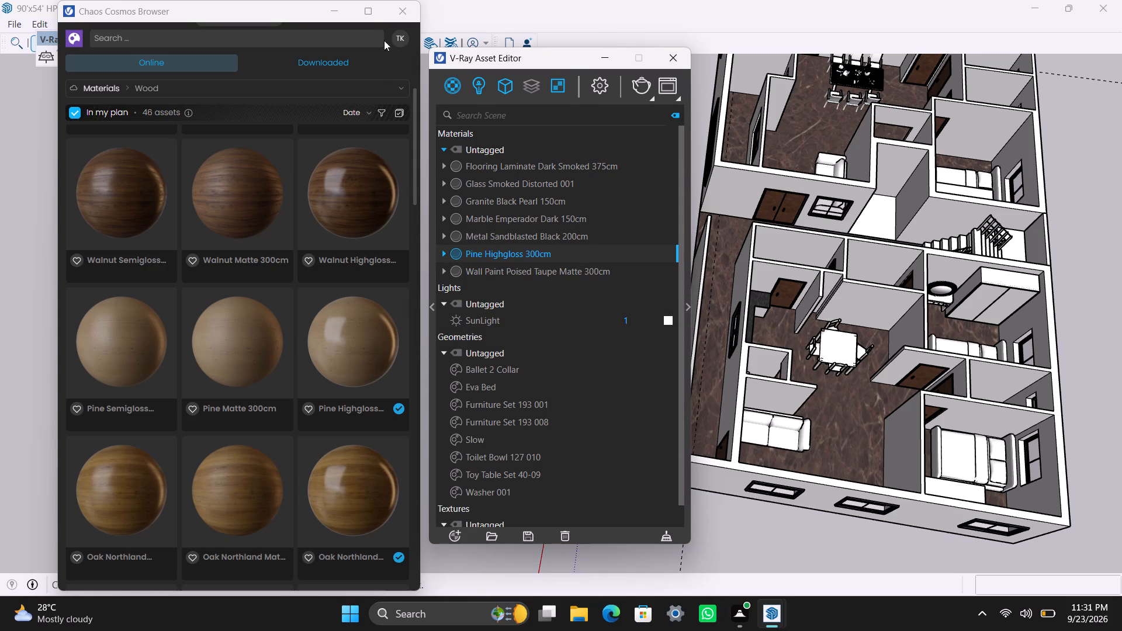
Minimise the Chaos Cosmos Browser and the V-Ray Asset Editor to free the model view.
left_click(338, 4)
left_click(598, 58)
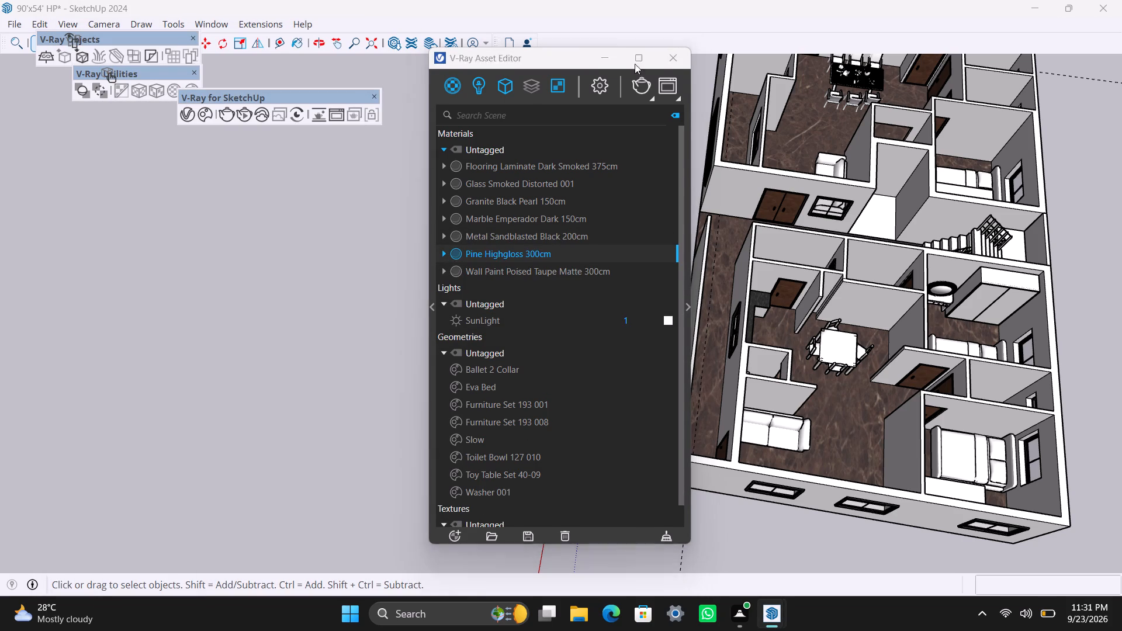
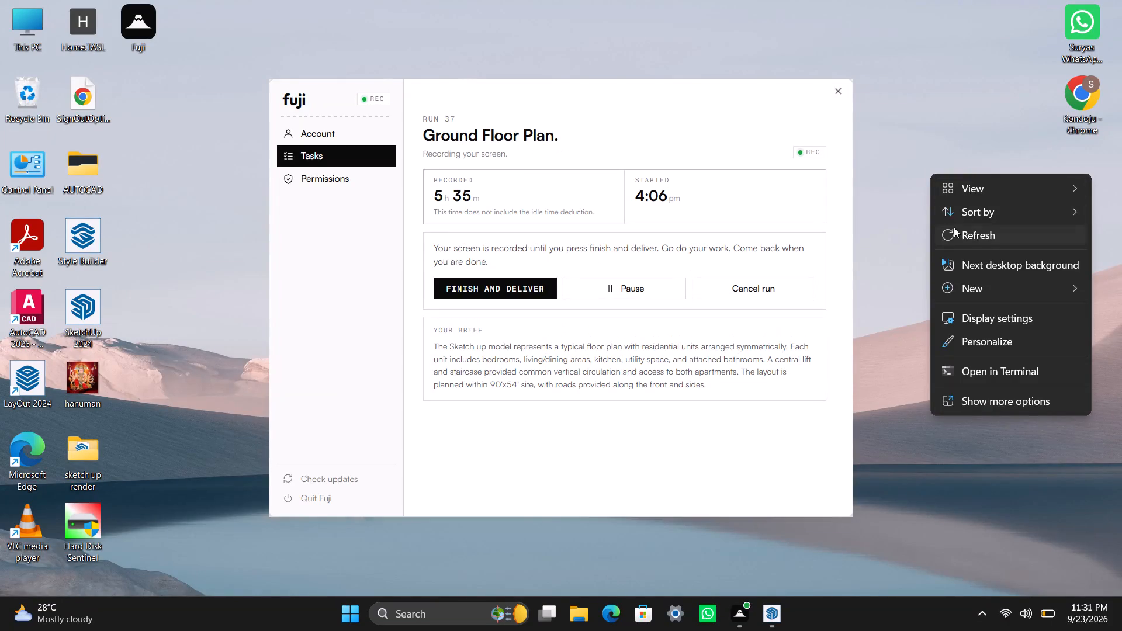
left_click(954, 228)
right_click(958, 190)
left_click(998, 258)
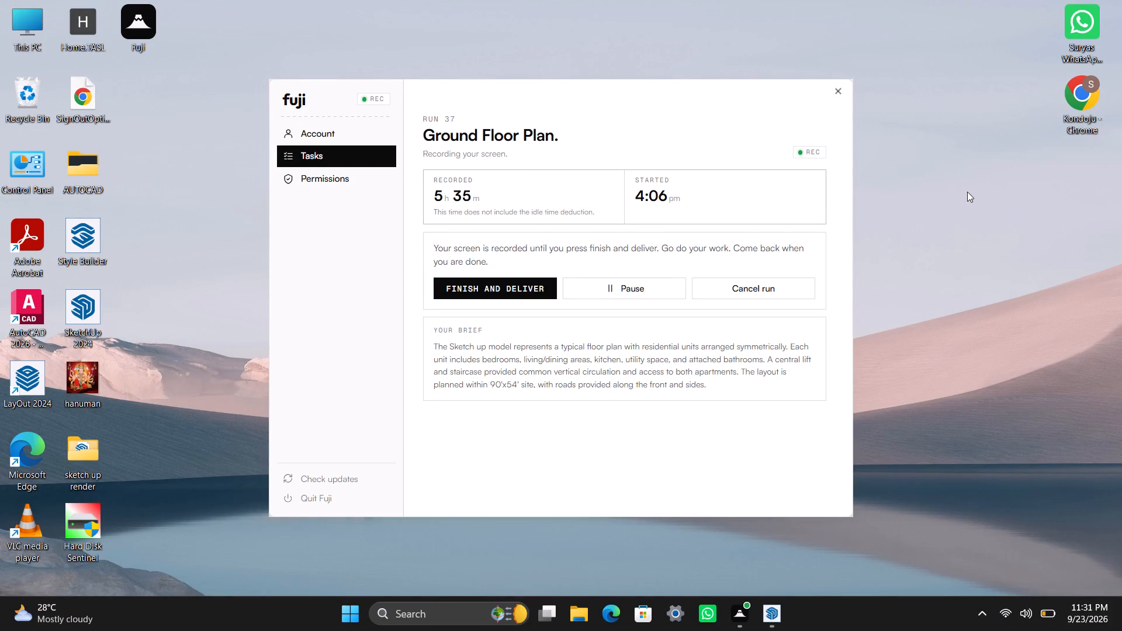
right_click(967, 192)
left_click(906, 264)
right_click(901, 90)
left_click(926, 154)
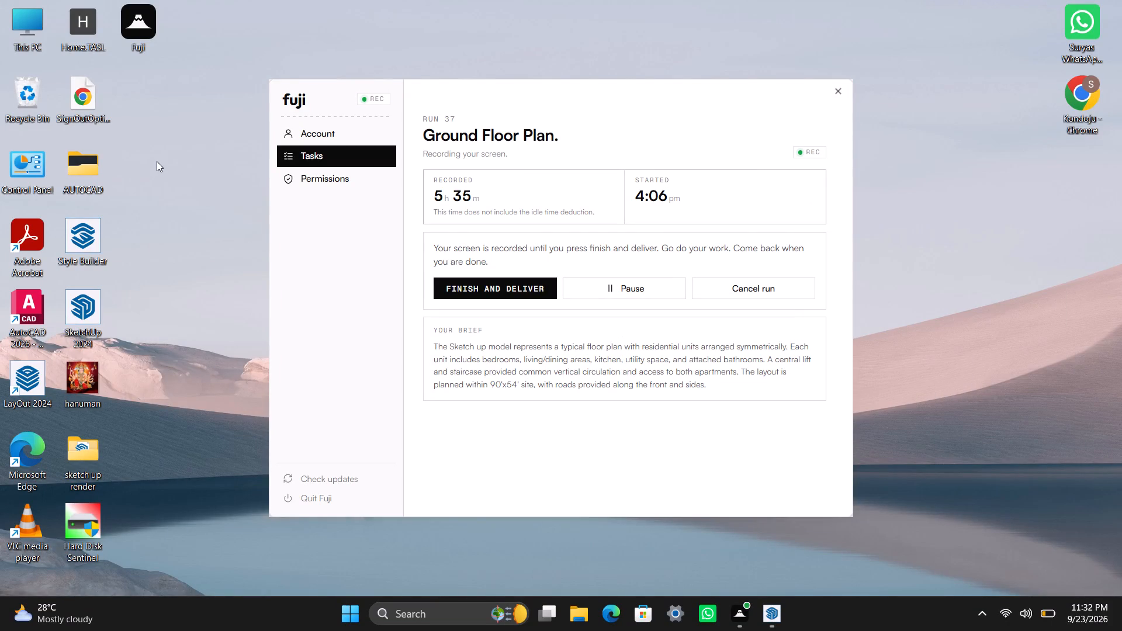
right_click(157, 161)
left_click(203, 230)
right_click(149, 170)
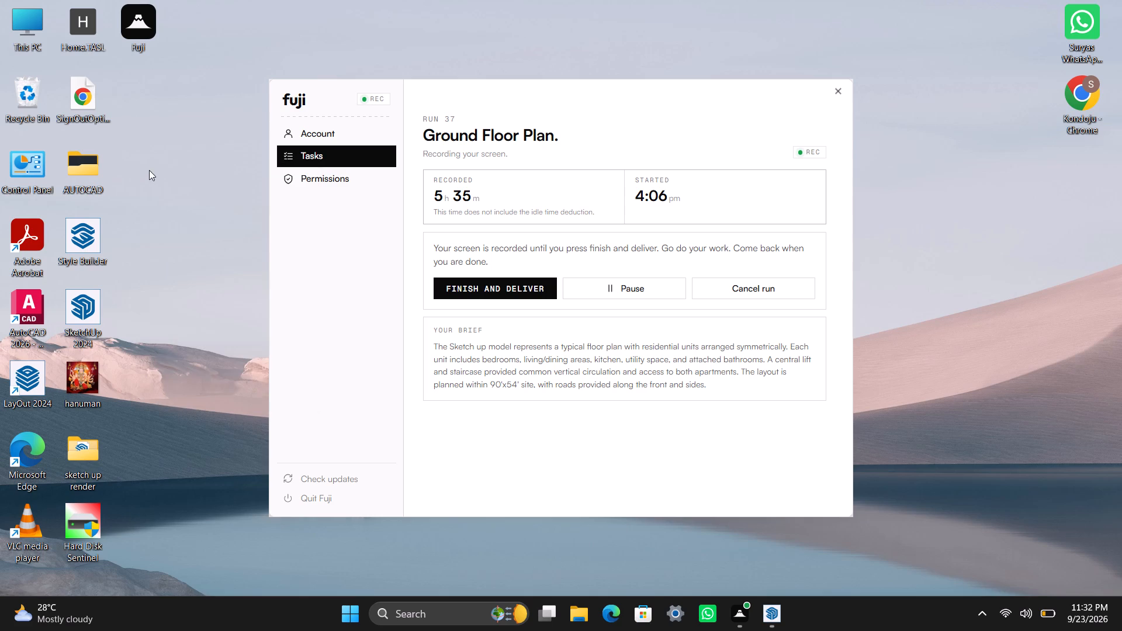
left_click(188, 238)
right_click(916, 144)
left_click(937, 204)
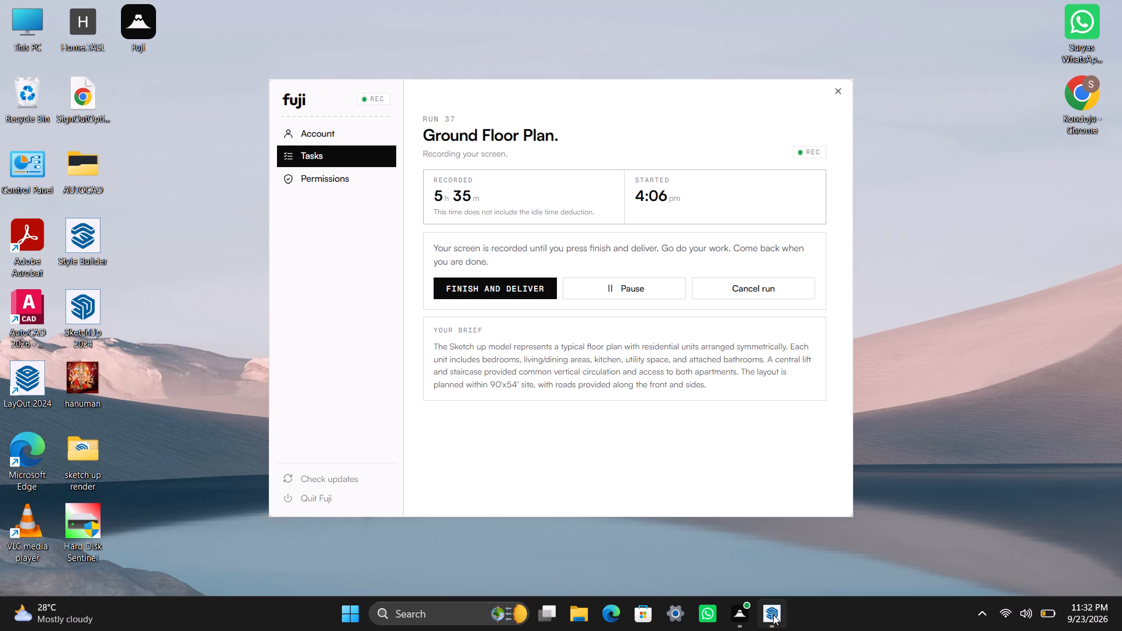
Switch back to SketchUp and close the Chaos Cosmos Browser.
left_click(773, 615)
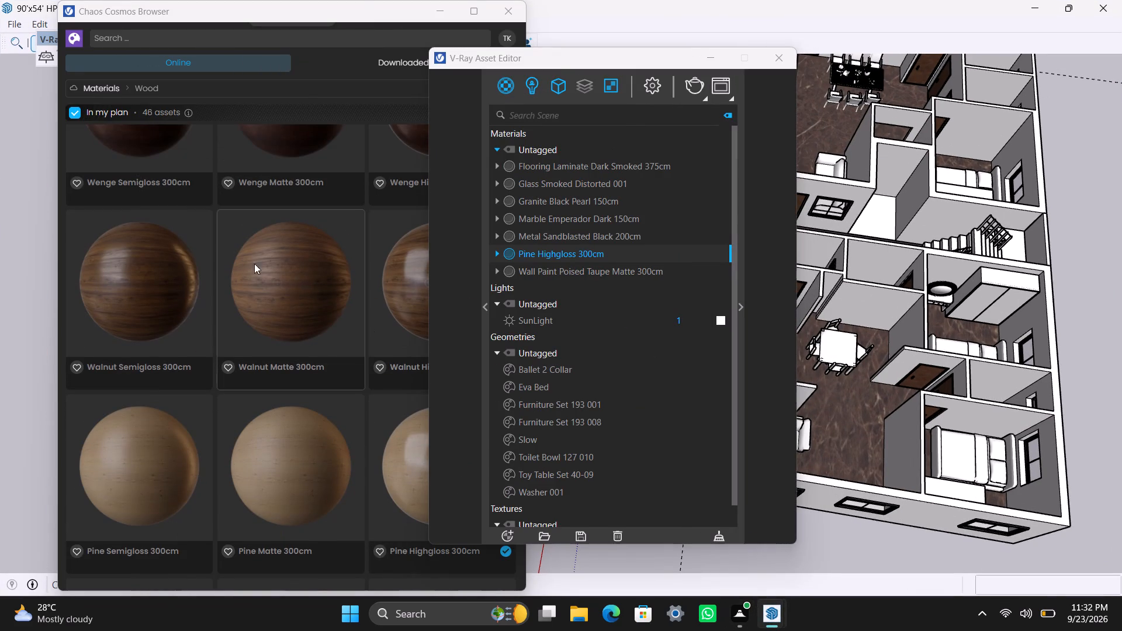
left_click(498, 10)
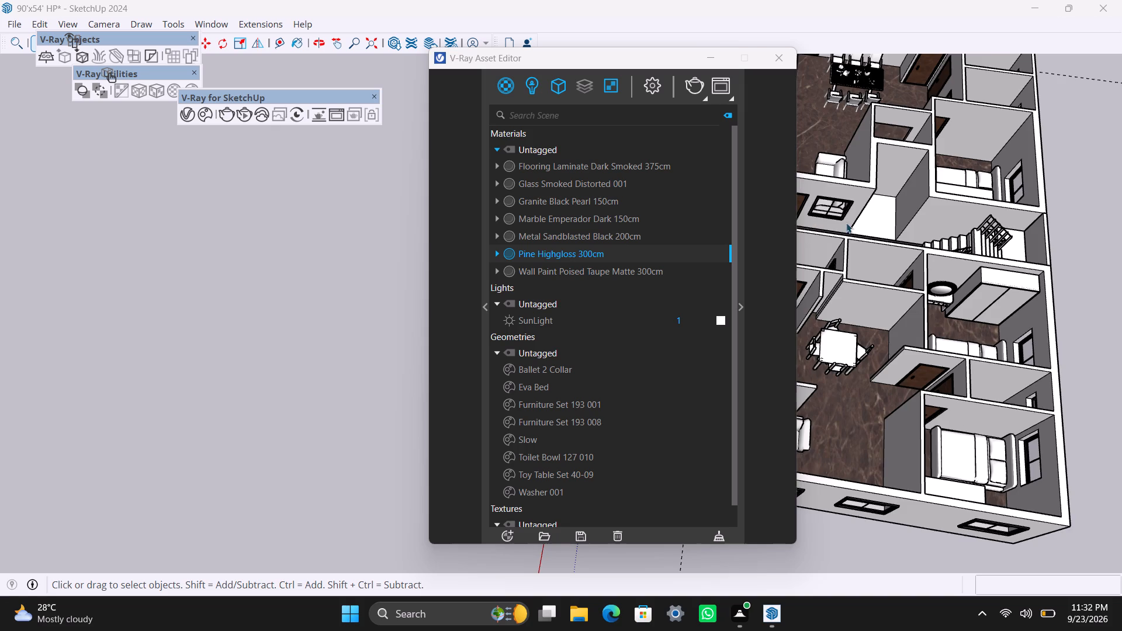
Apply Pine Highgloss 300cm with tri-planar projection to the wardrobe beside the round-mirror dressing table in the bedroom near the staircase.
scroll(863, 251, "down", 3)
middle_click_drag(871, 287, 474, 277, "shift")
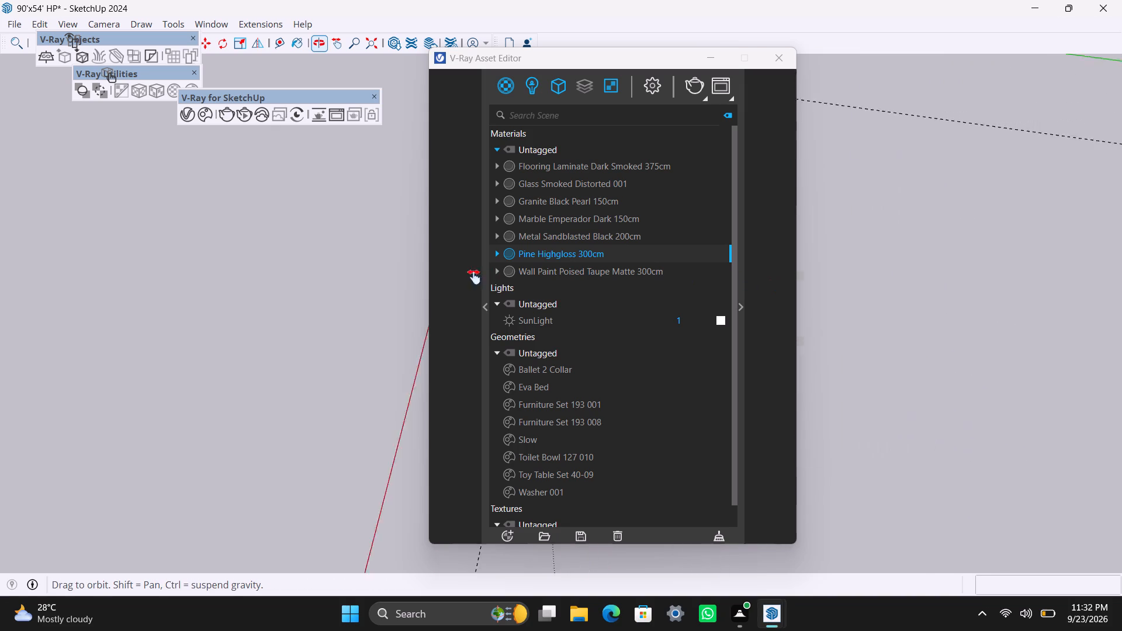
middle_click_drag(474, 277, 290, 286, "shift")
scroll(334, 307, "up", 3)
middle_click_drag(365, 331, 462, 358)
scroll(410, 348, "up", 3)
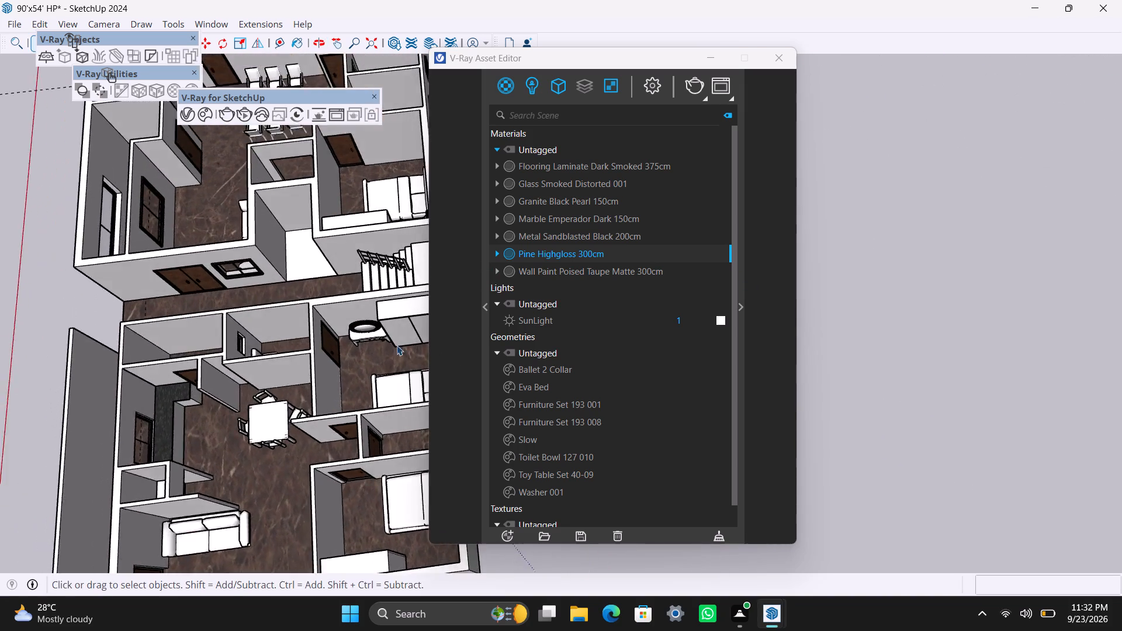
middle_click_drag(383, 347, 314, 340, "shift")
scroll(316, 337, "up", 3)
left_click(314, 289)
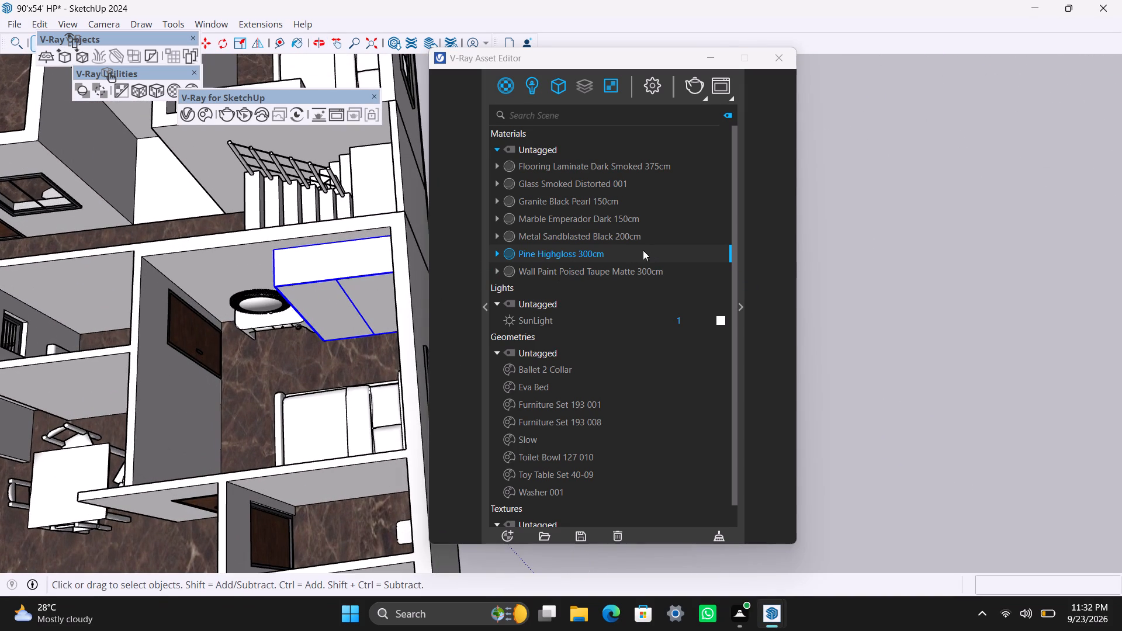
right_click(611, 252)
left_click(656, 288)
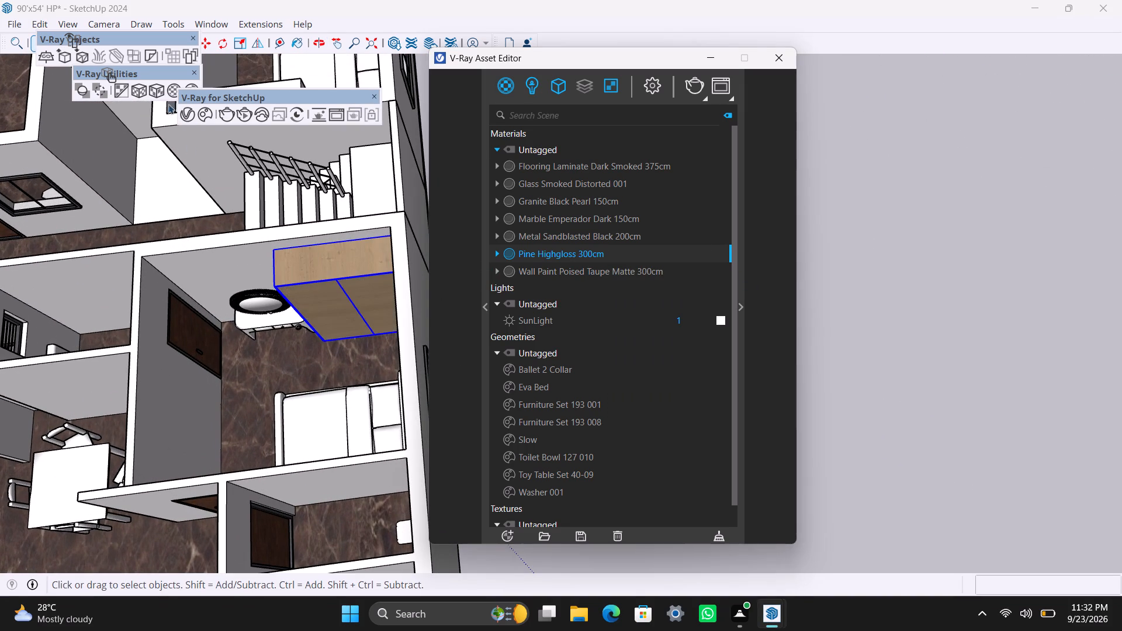
left_click(154, 94)
Apply Pine Highgloss 300cm with tri-planar projection to the wardrobe along the outer wall in the same apartment's other bedroom.
scroll(272, 379, "down", 2)
middle_click_drag(273, 380, 404, 264)
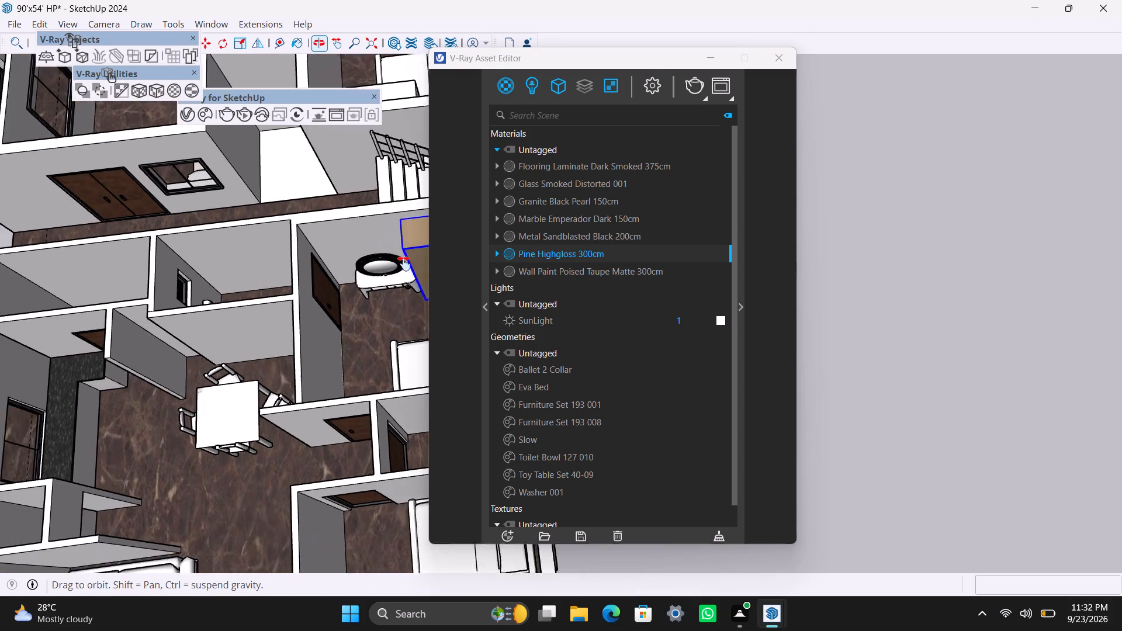
middle_click_drag(404, 264, 325, 204)
left_click(310, 484)
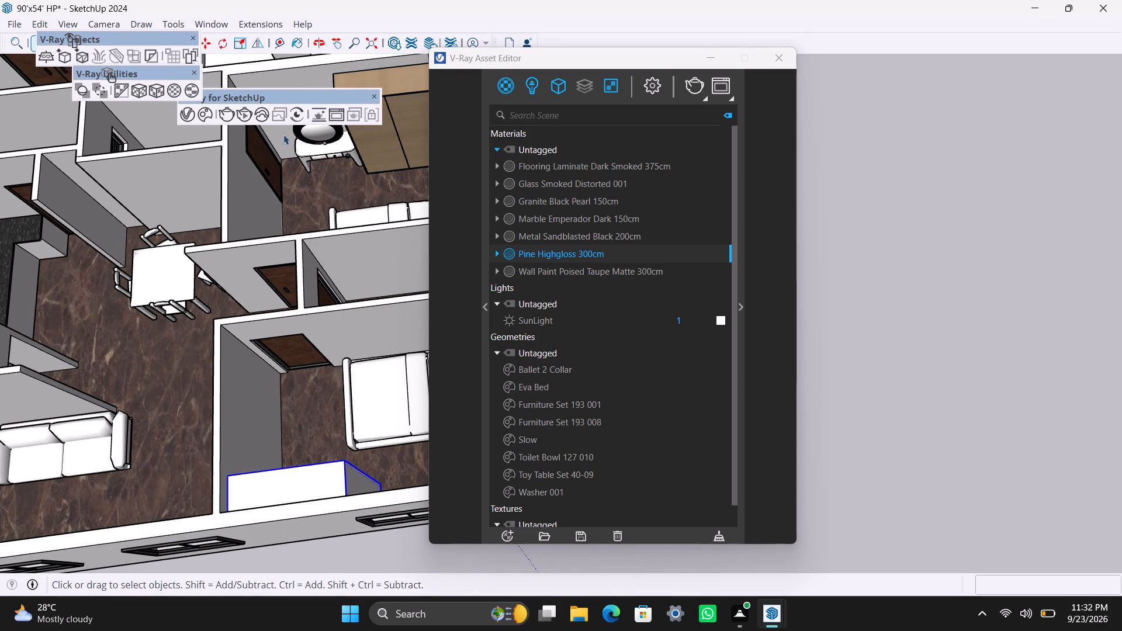
right_click(558, 250)
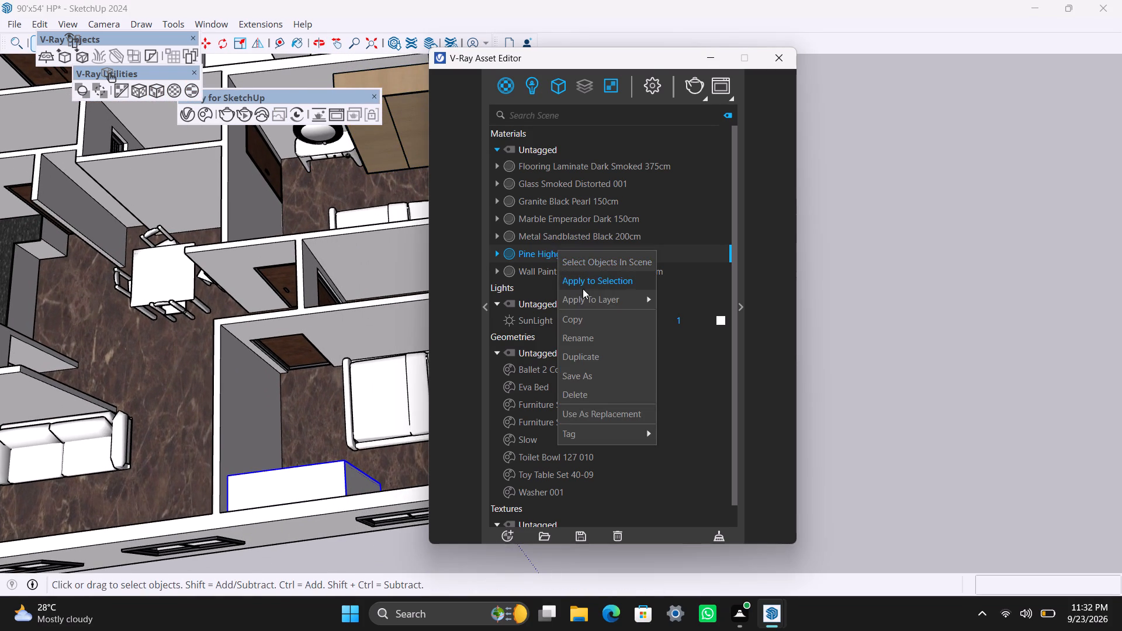
left_click(584, 289)
left_click(155, 92)
Apply Pine Highgloss 300cm with tri-planar projection to the wardrobe in the other apartment's bedroom beside the lift shaft and staircase.
scroll(288, 439, "down", 7)
middle_click_drag(292, 449, 402, 588)
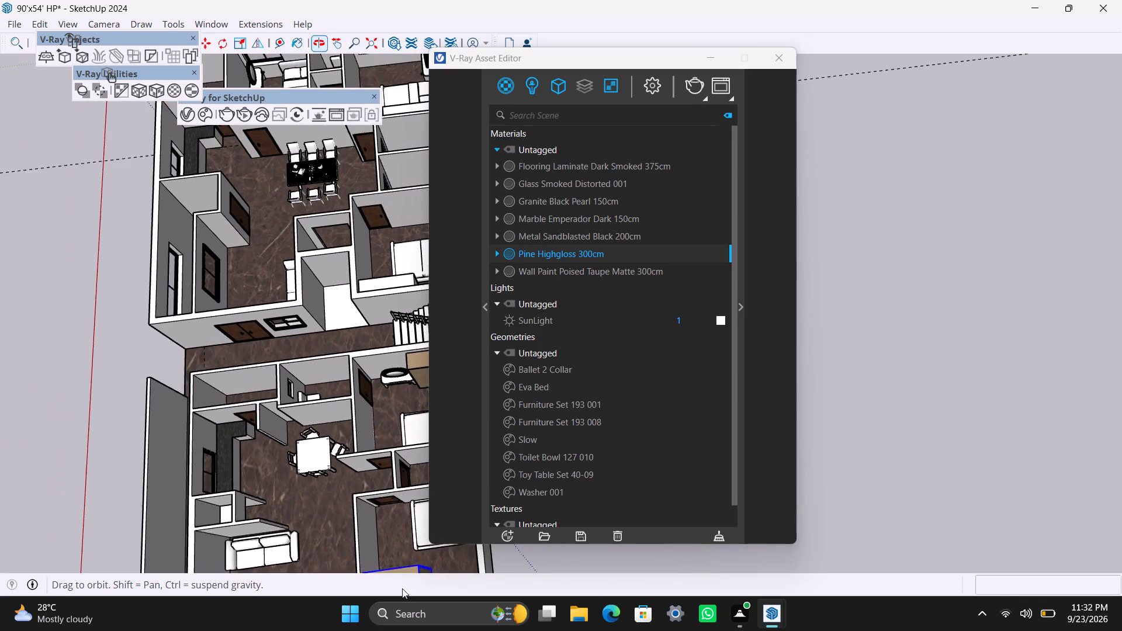
scroll(355, 384, "up", 2)
middle_click_drag(351, 371, 317, 494)
scroll(366, 412, "up", 4)
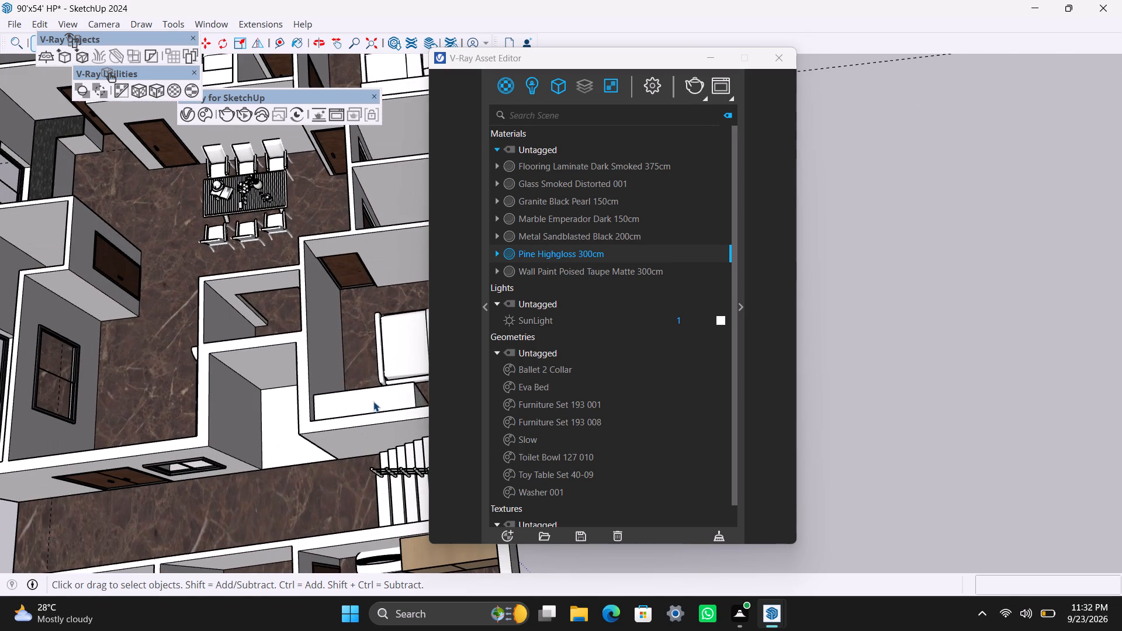
left_click(373, 401)
right_click(544, 251)
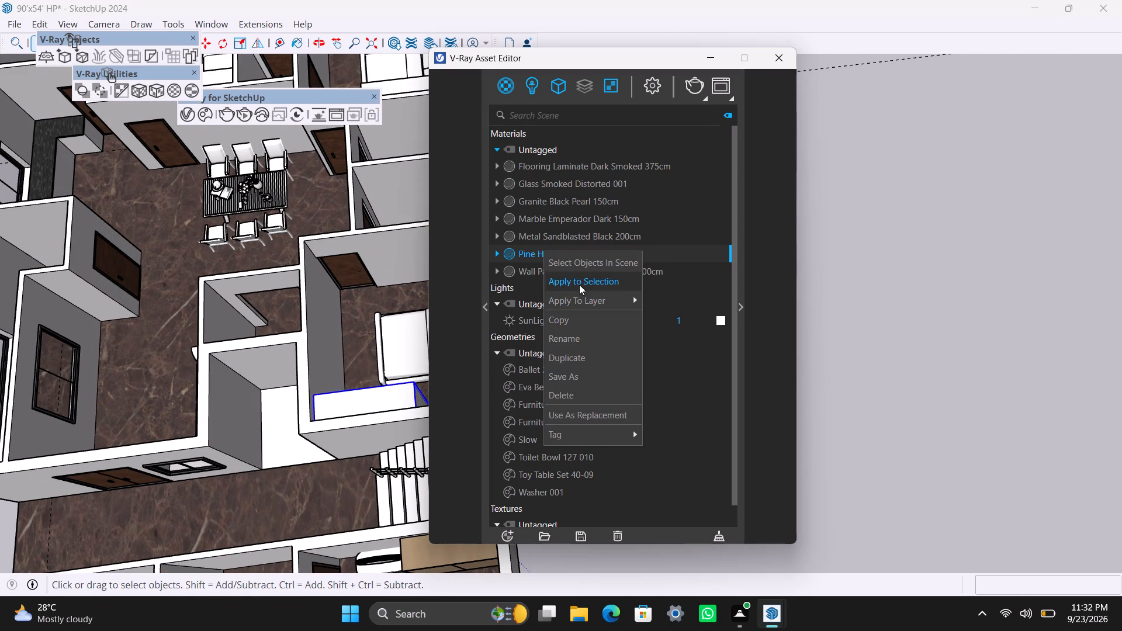
left_click(579, 285)
left_click(161, 98)
Apply Pine Highgloss 300cm with tri-planar projection to both wardrobes in the two bedrooms beyond the six-seat dining table.
scroll(335, 413, "down", 3)
middle_click_drag(341, 438, 345, 492, "shift")
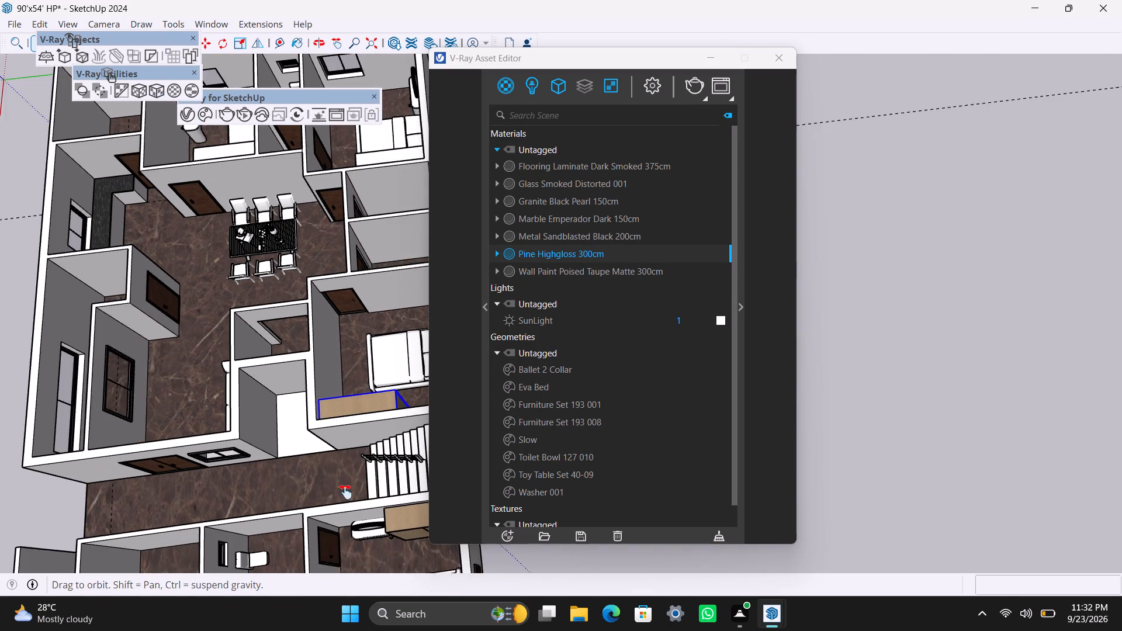
middle_click_drag(345, 492, 349, 528, "shift")
scroll(371, 322, "up", 2)
scroll(398, 227, "up", 1)
left_click(396, 221)
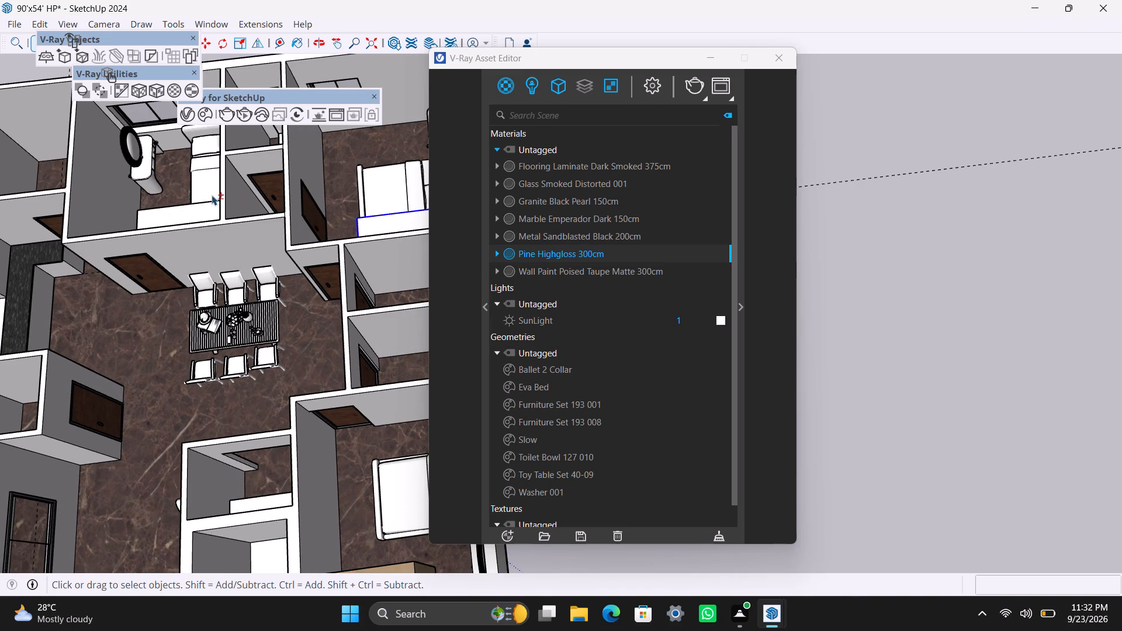
left_click(206, 204, "shift")
right_click(569, 257)
left_click(611, 292)
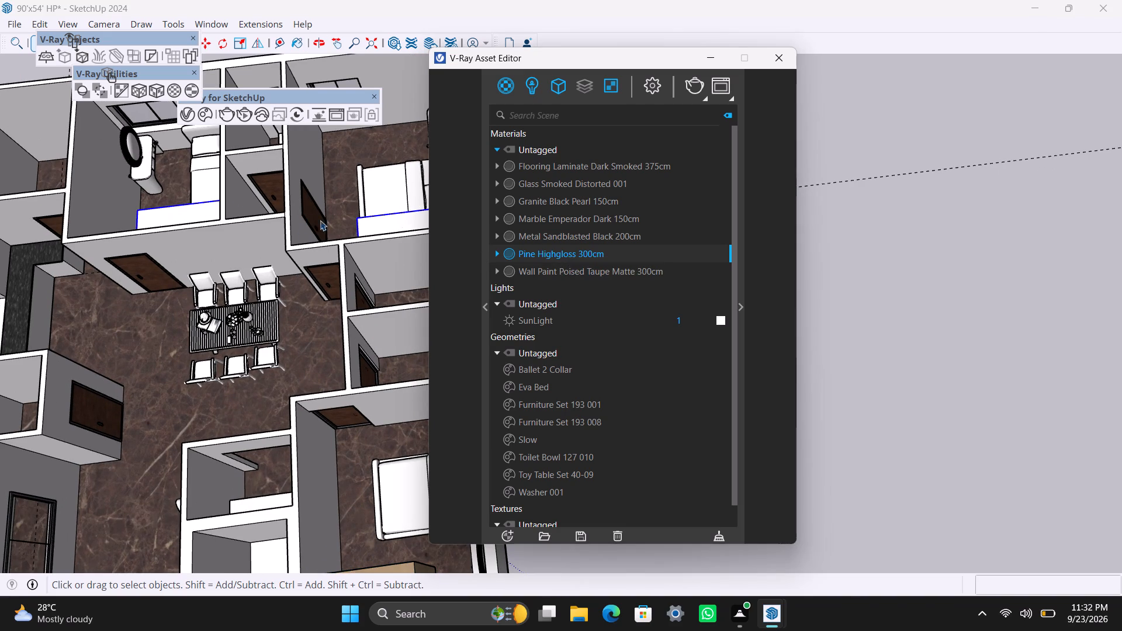
left_click(161, 91)
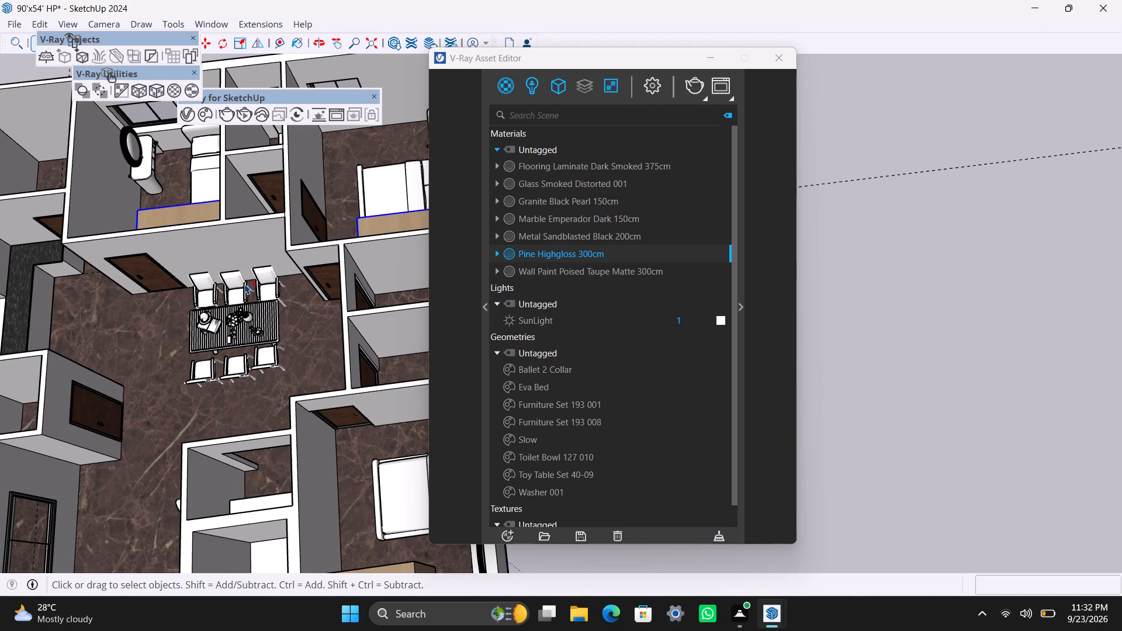
Save the model.
key("ctrl+s")
key("space")
Draw a rectangle covering the floor of the bathroom beside the four-seat square dining table, from one inside corner to the opposite one.
scroll(292, 390, "down", 2)
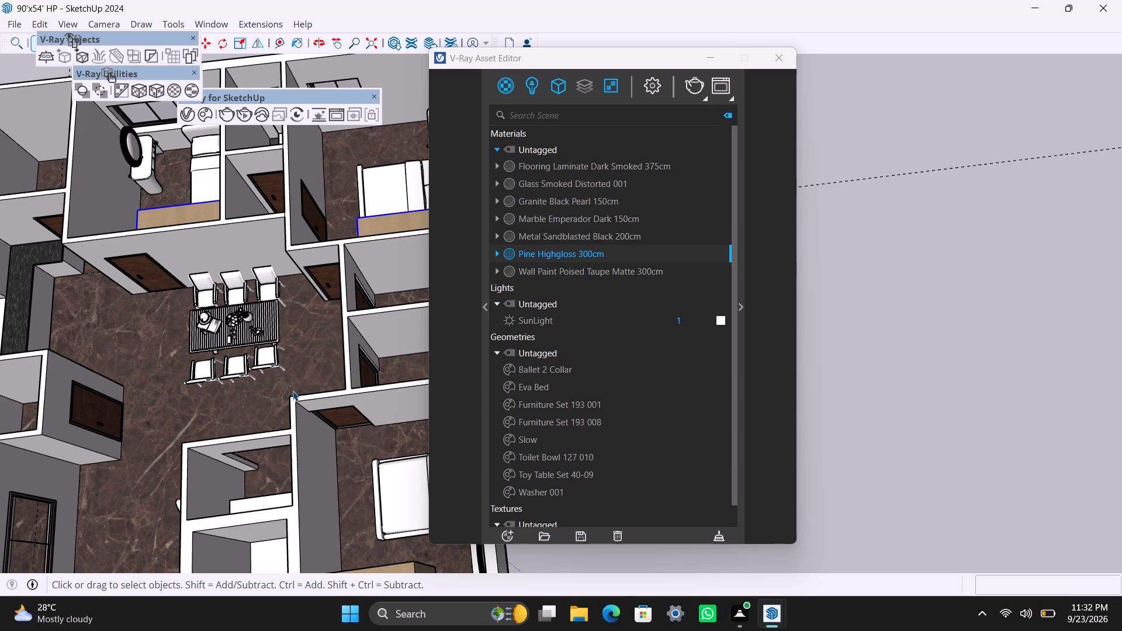
scroll(293, 391, "down", 2)
scroll(292, 460, "down", 2)
middle_click_drag(292, 464, 384, 261)
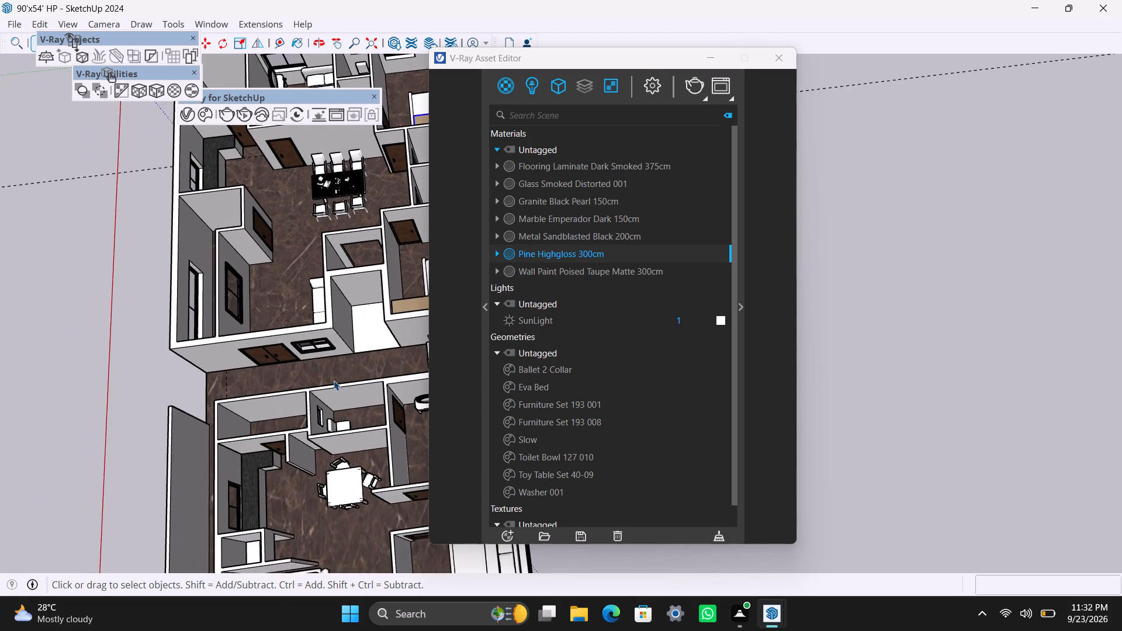
scroll(334, 380, "up", 4)
scroll(360, 398, "down", 2)
scroll(345, 448, "up", 2)
middle_click_drag(349, 451, 388, 388)
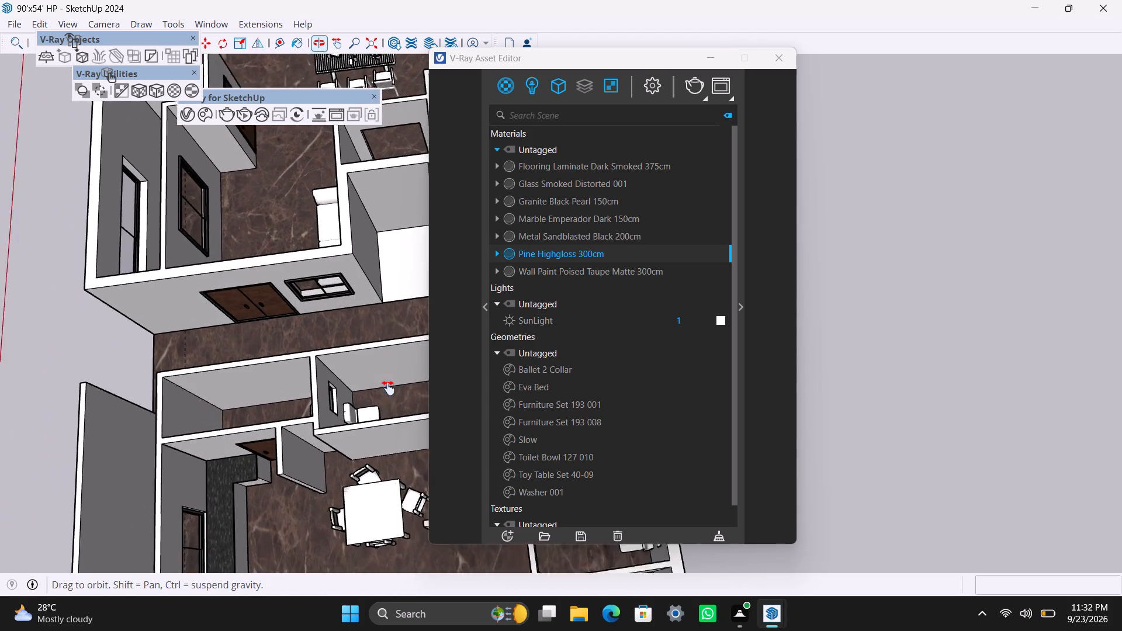
middle_click_drag(388, 388, 389, 355)
scroll(380, 363, "up", 2)
middle_click_drag(377, 365, 344, 480)
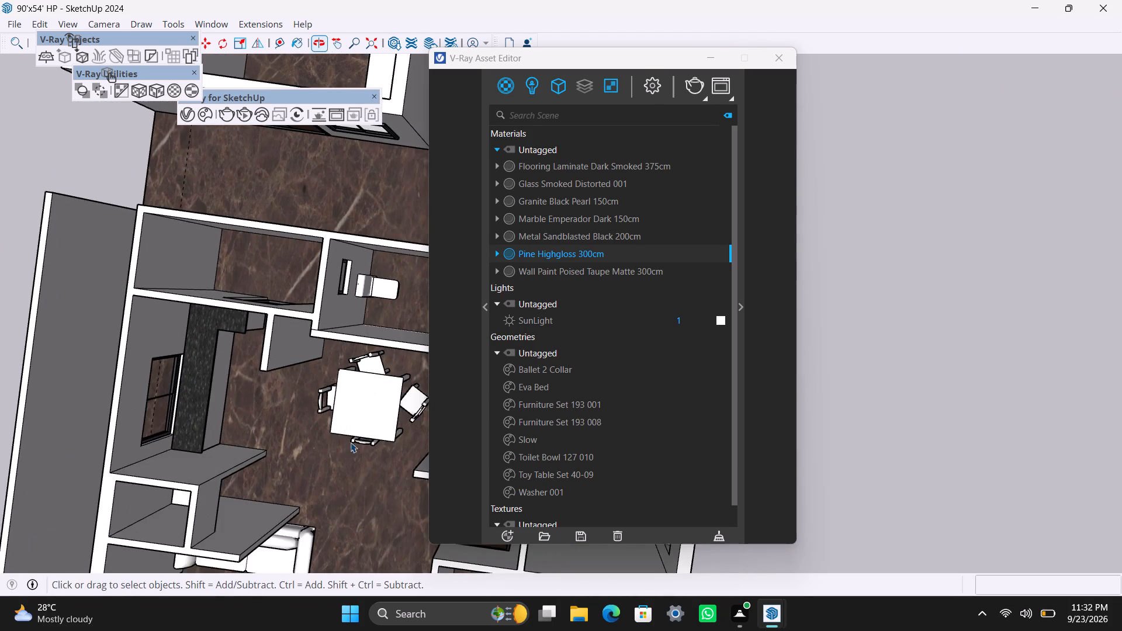
scroll(303, 419, "down", 3)
middle_click_drag(304, 419, 291, 418, "shift")
scroll(324, 356, "up", 5)
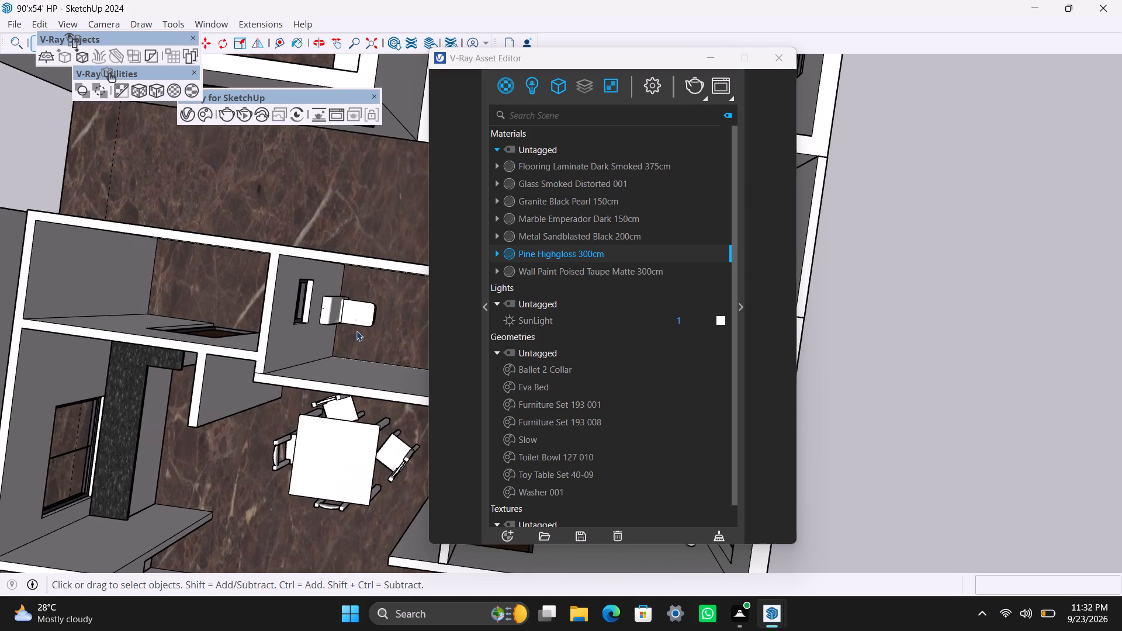
scroll(479, 372, "down", 2)
scroll(427, 435, "down", 2)
middle_click_drag(393, 435, 331, 386, "shift")
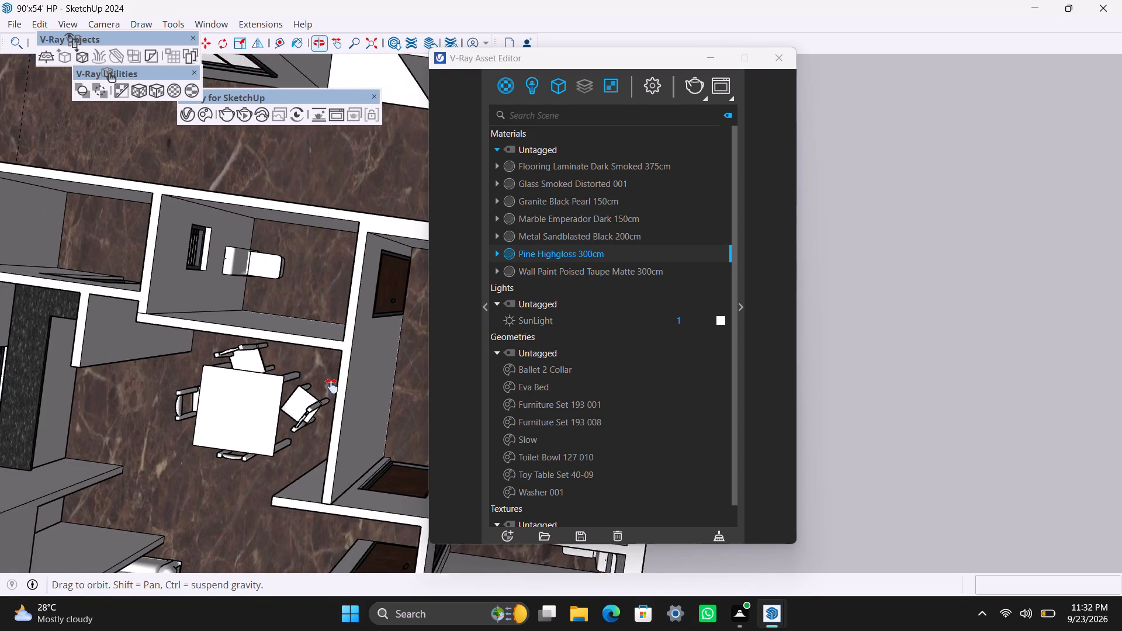
middle_click_drag(331, 386, 331, 386, "shift")
scroll(307, 302, "up", 6)
middle_click_drag(307, 302, 274, 324)
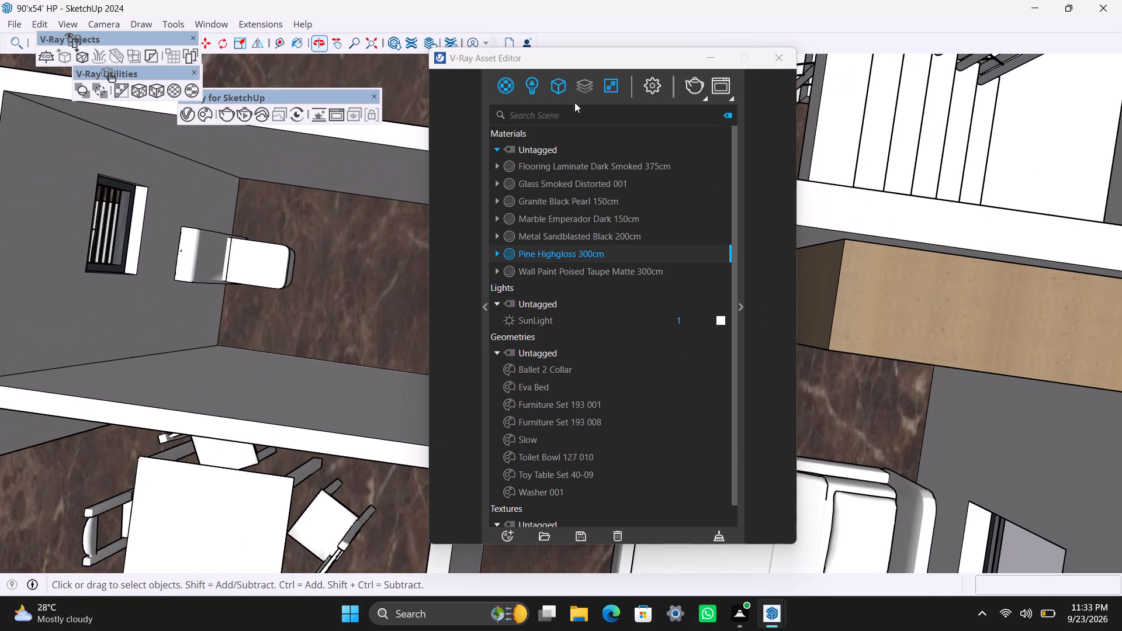
left_click(701, 59, "shift")
middle_click_drag(405, 369, 506, 385, "shift")
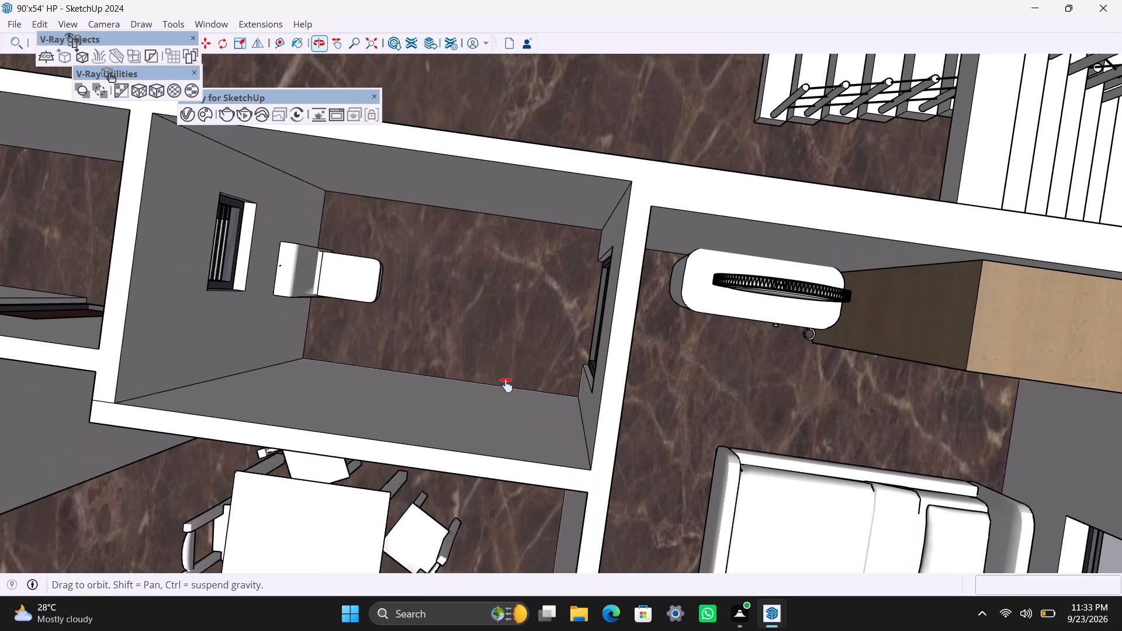
middle_click_drag(506, 385, 521, 389, "shift")
key("r")
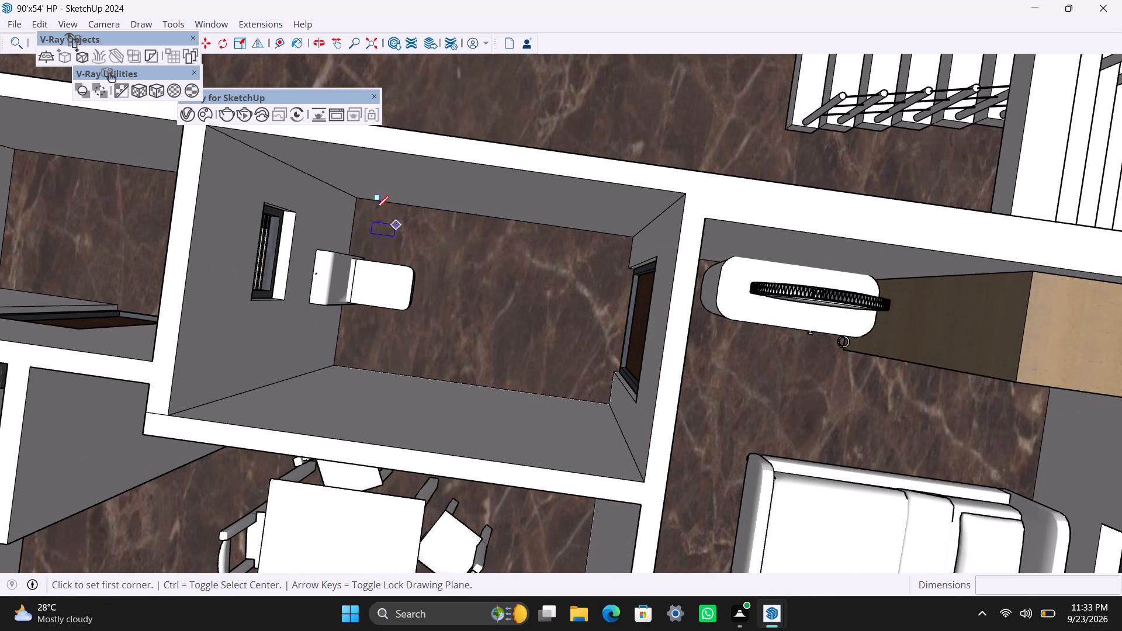
left_click(360, 201)
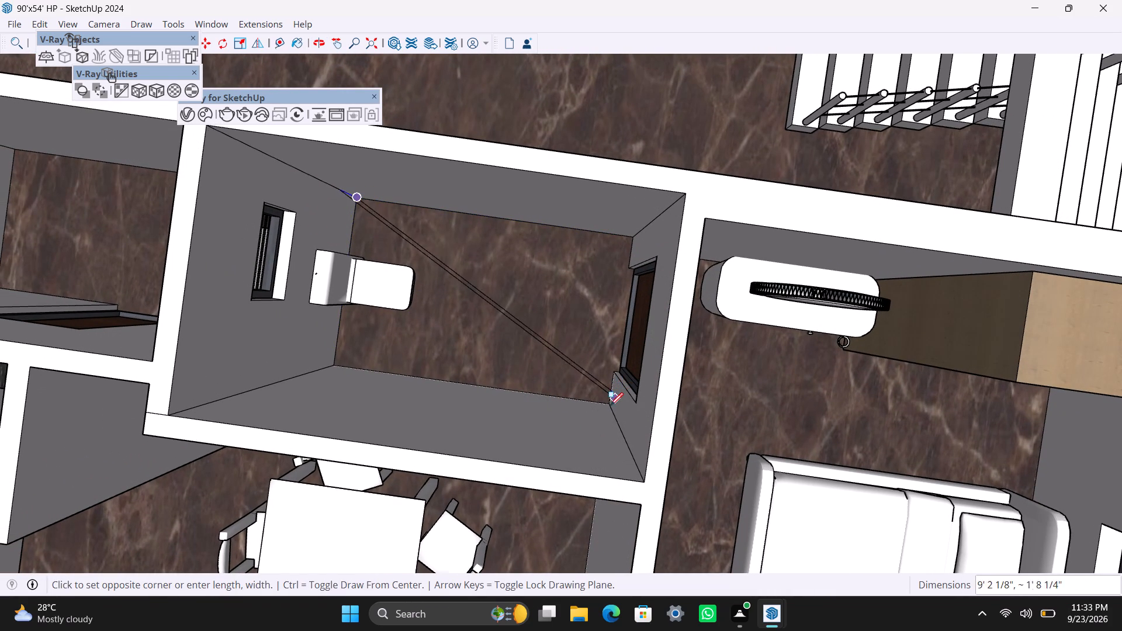
left_click(610, 405)
key("space")
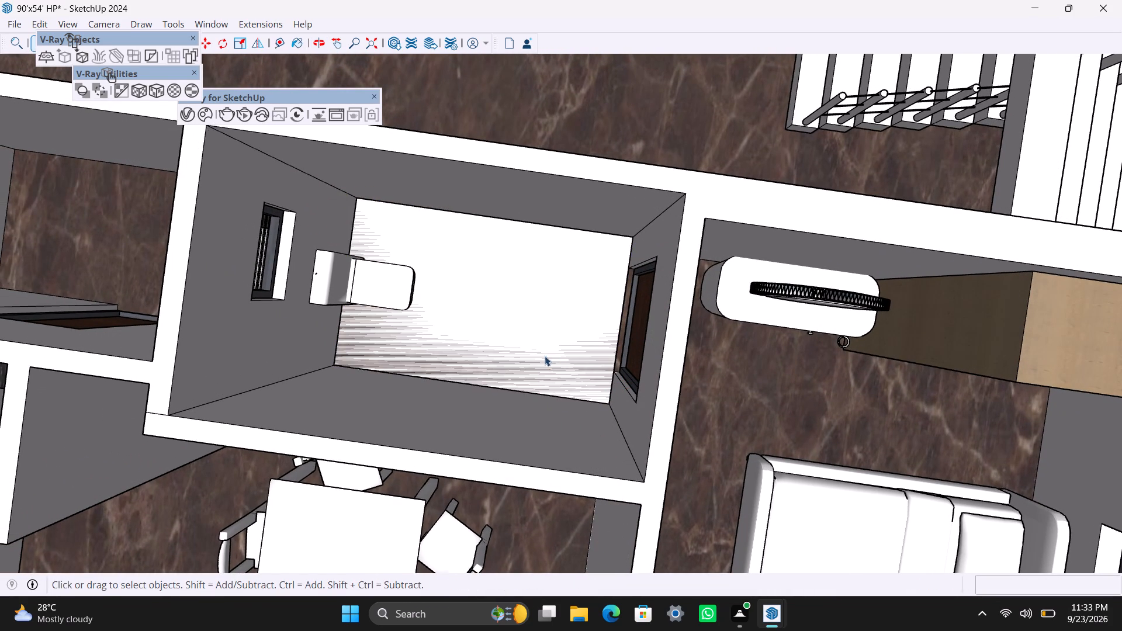
Download the Tiles K02 100cm material from the Tiles category of Chaos Cosmos materials.
left_click(188, 117)
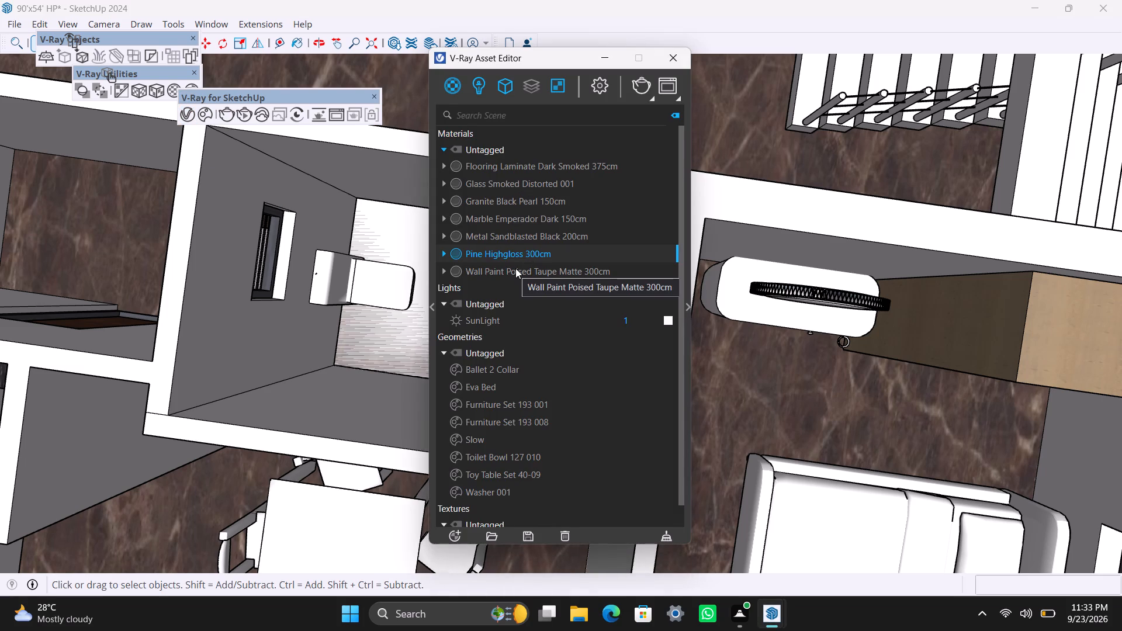
left_click(204, 117)
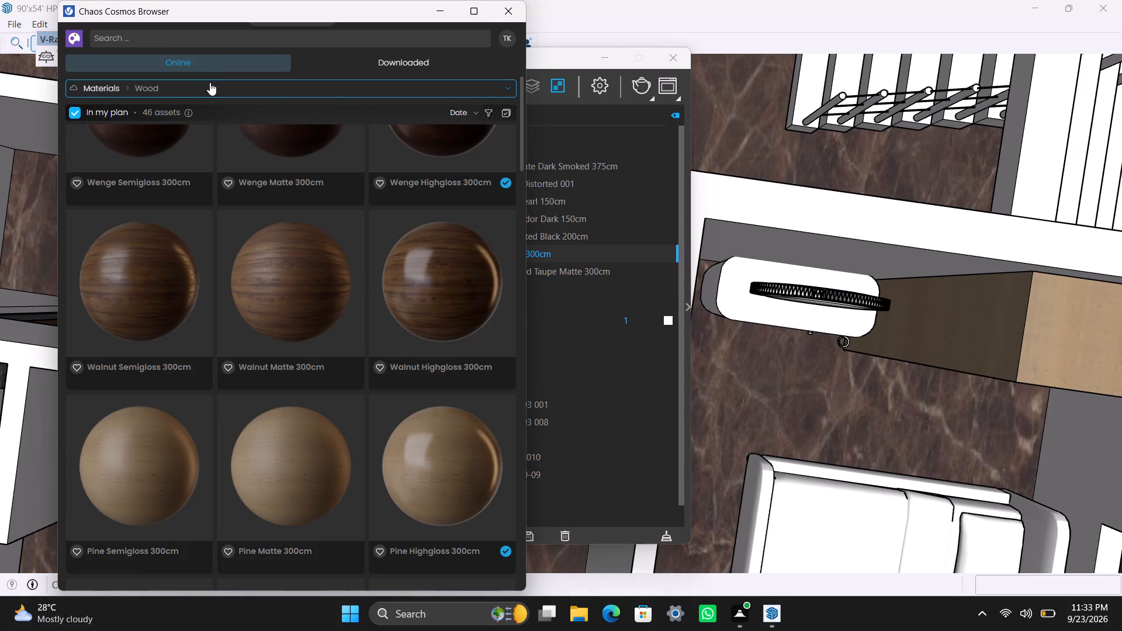
left_click(210, 84)
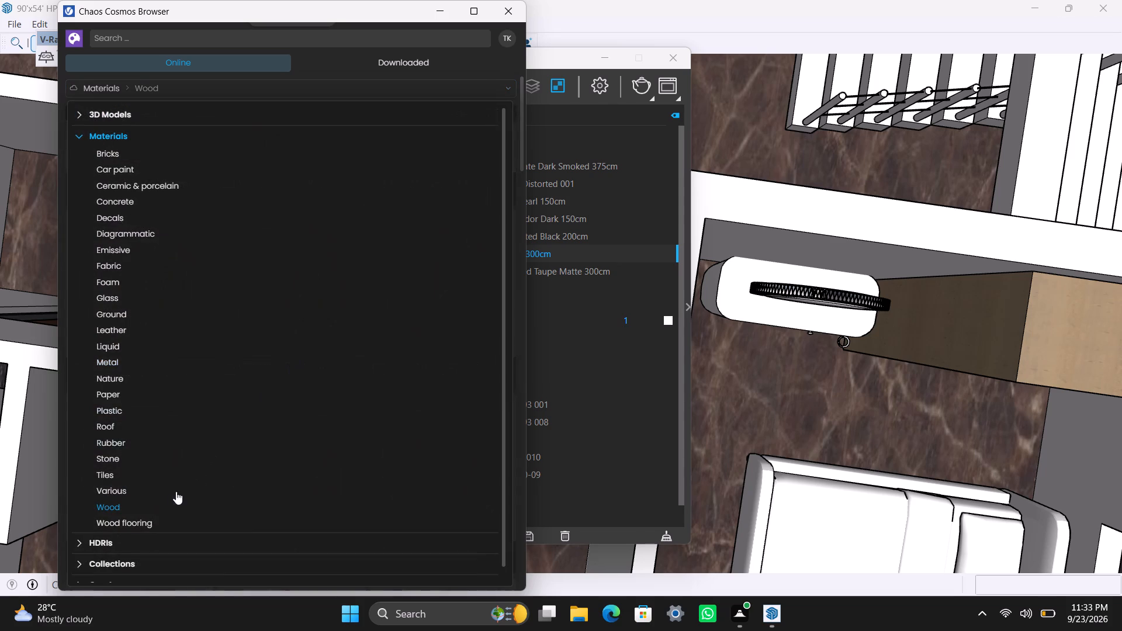
left_click(151, 471)
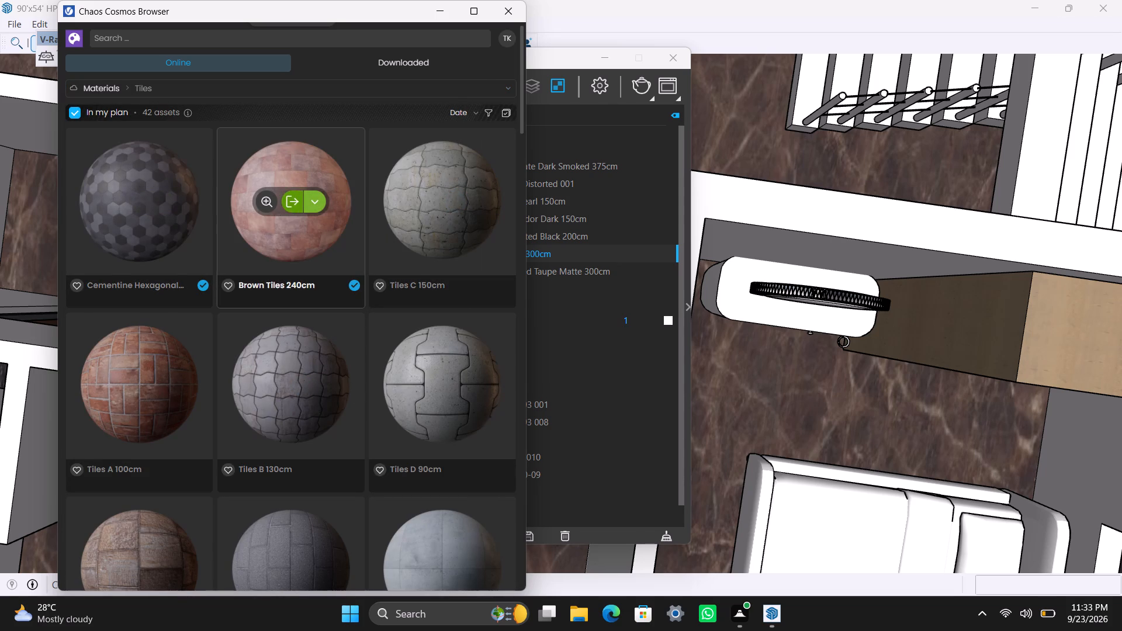
scroll(373, 338, "down", 3)
scroll(380, 449, "down", 4)
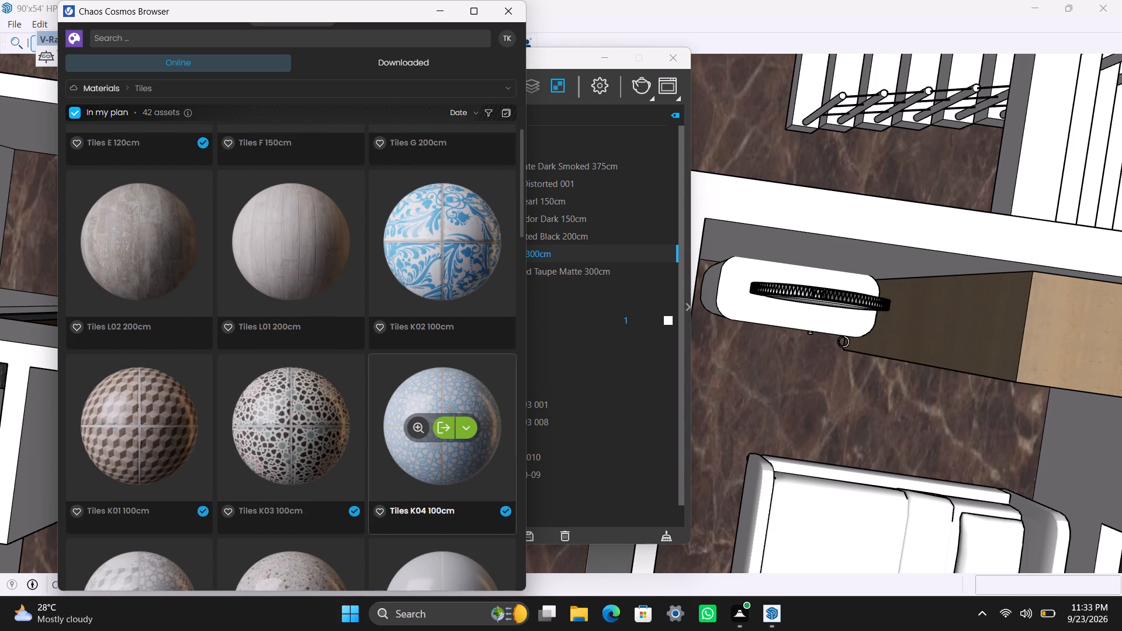
scroll(381, 446, "down", 2)
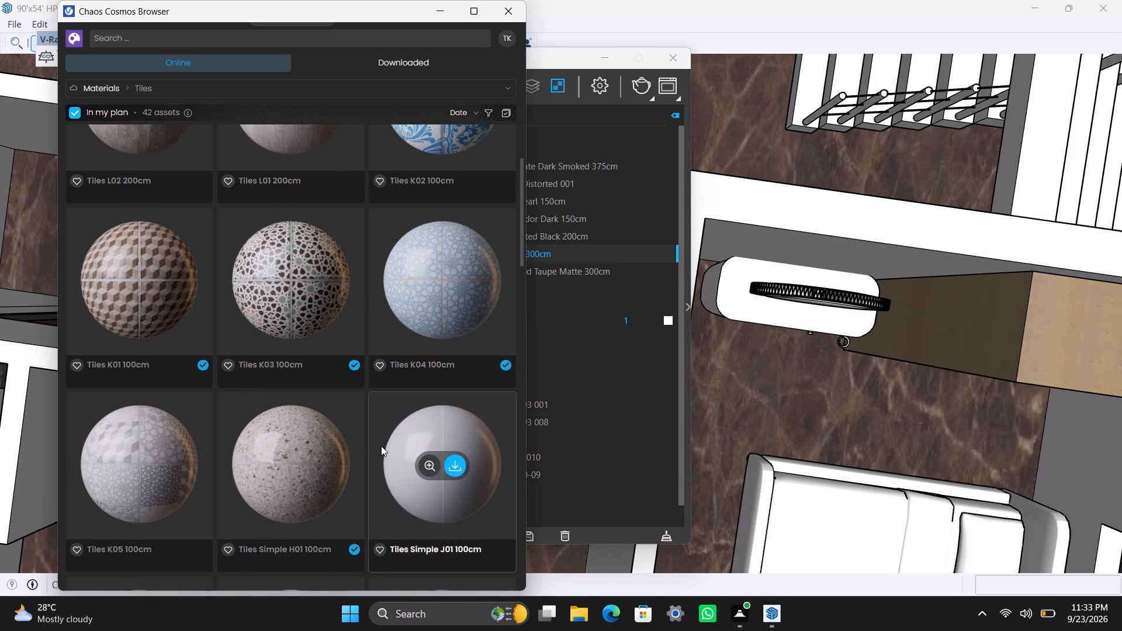
scroll(381, 446, "up", 1)
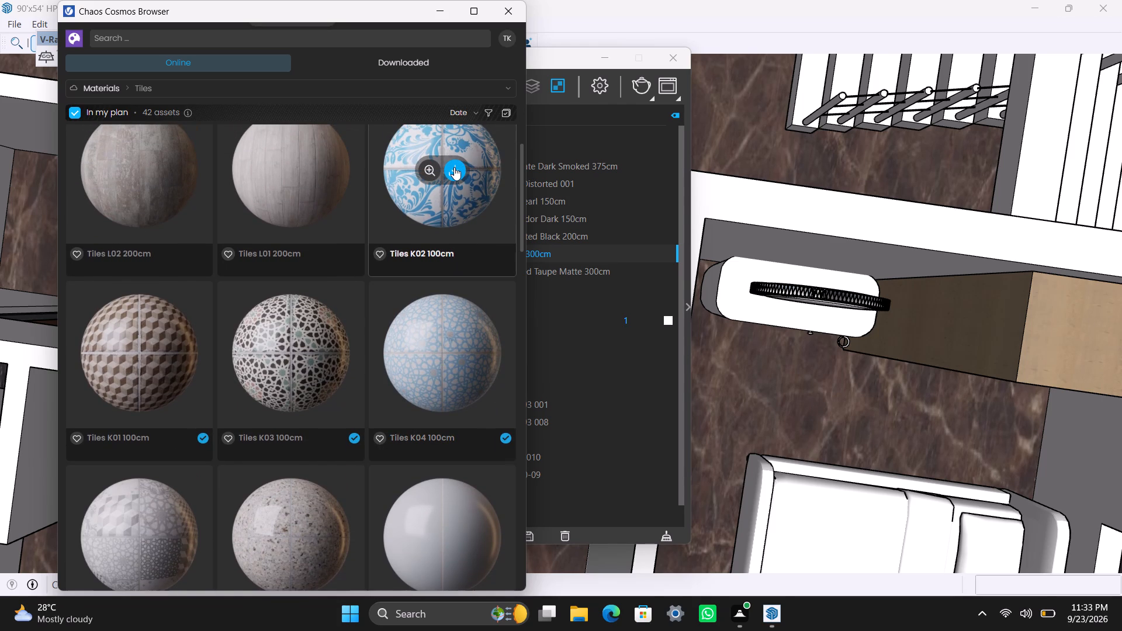
left_click(454, 167)
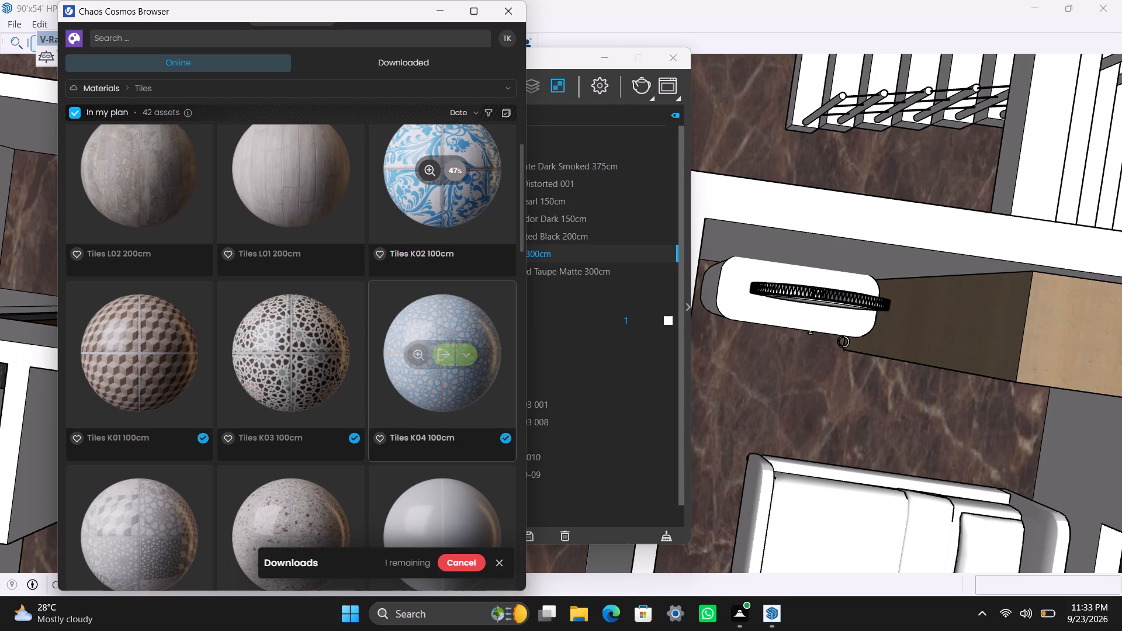
Download Tiles Marble Blue 01 135cm from the same Tiles category and import it into the scene.
scroll(411, 390, "down", 9)
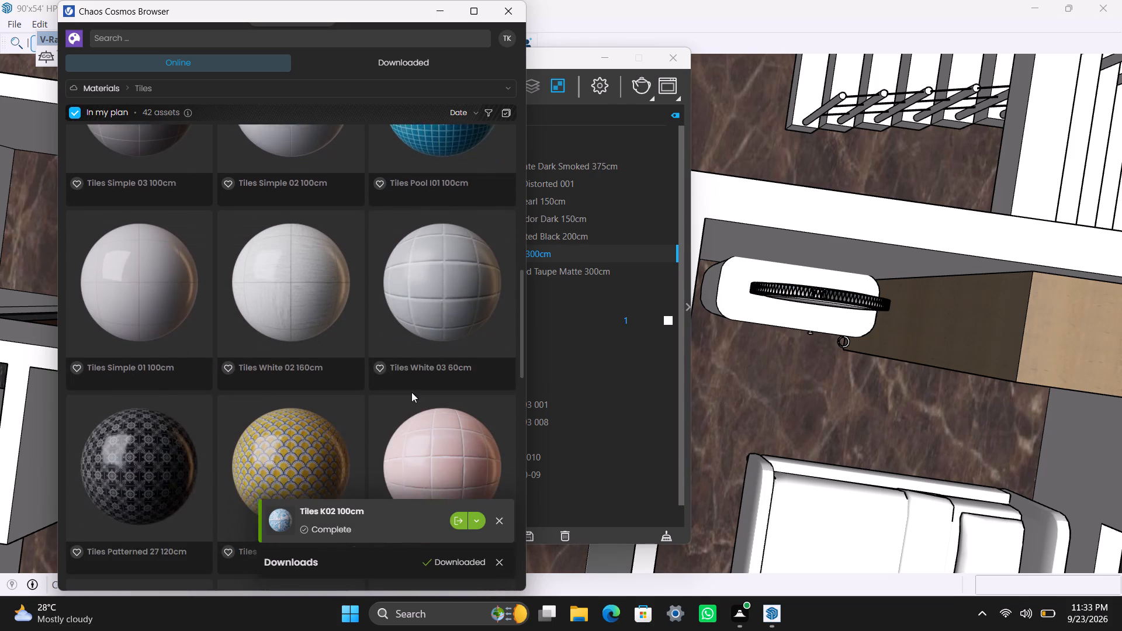
scroll(411, 392, "down", 6)
scroll(411, 393, "up", 3)
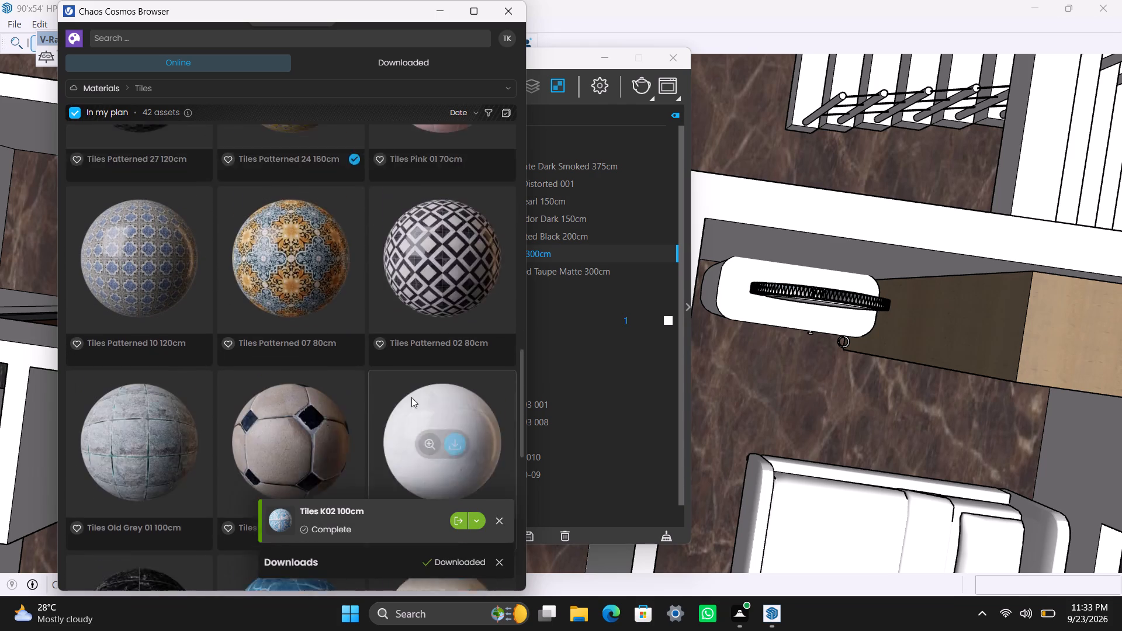
scroll(411, 406, "down", 7)
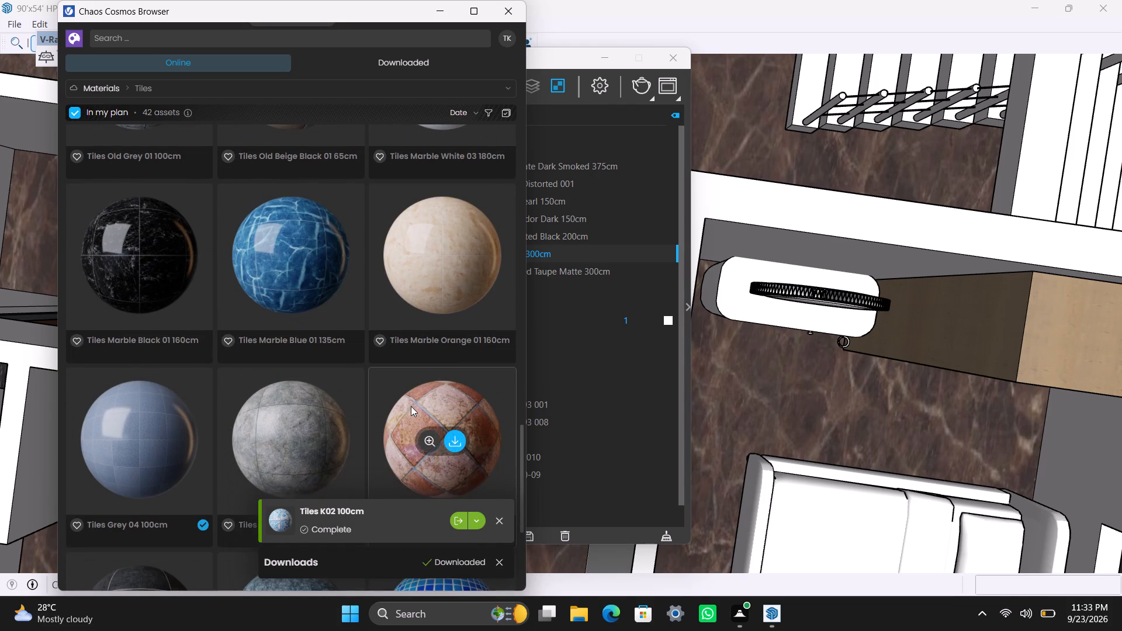
left_click(307, 252)
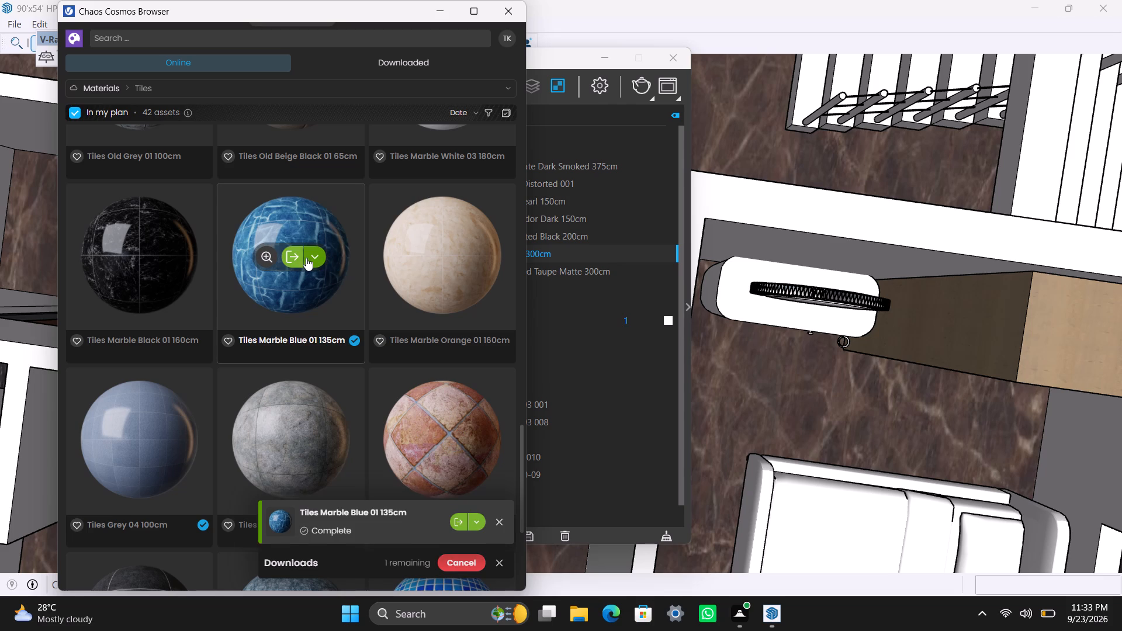
left_click(292, 257)
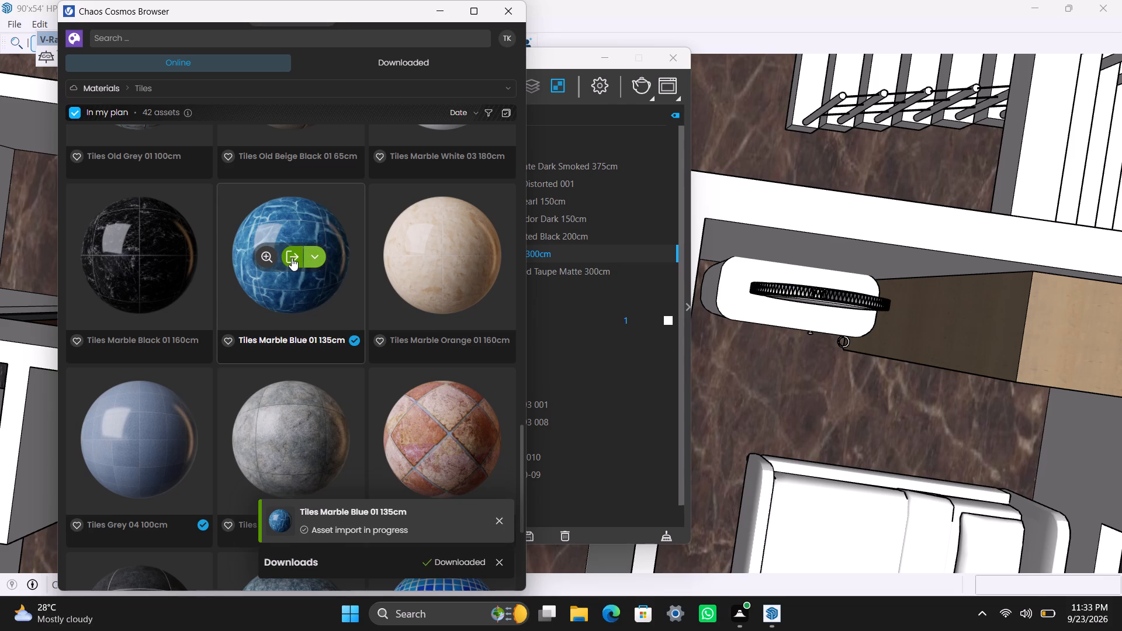
left_click(431, 11)
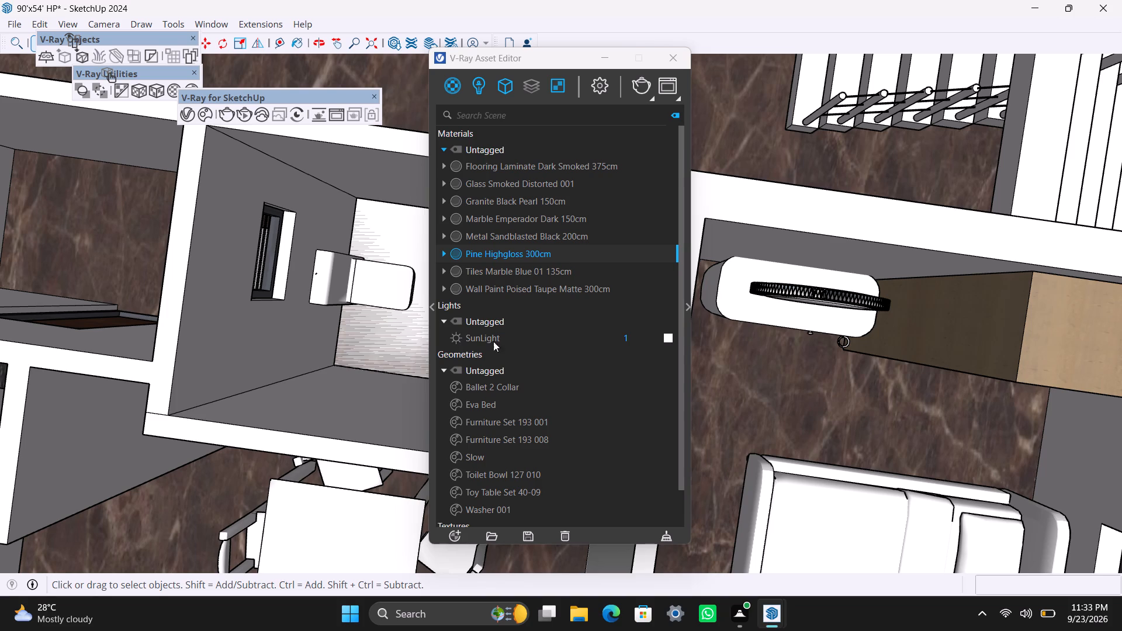
Apply Tiles Marble Blue 01 135cm with tri-planar projection to the new bathroom floor face.
left_click(490, 270)
right_click(490, 270)
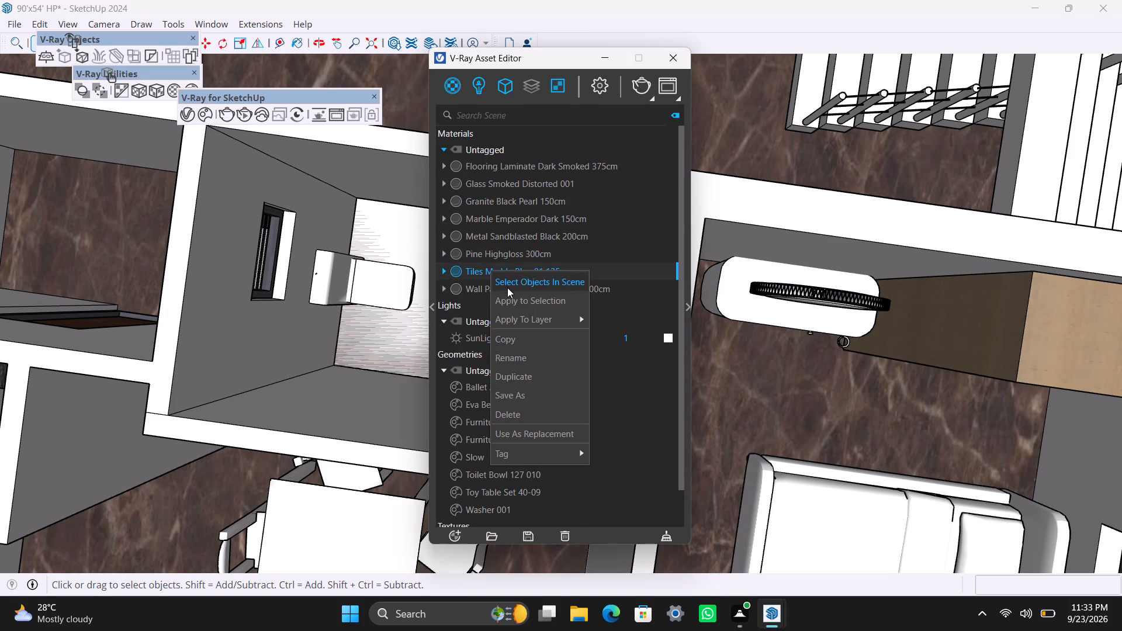
left_click(511, 294)
left_click(360, 345)
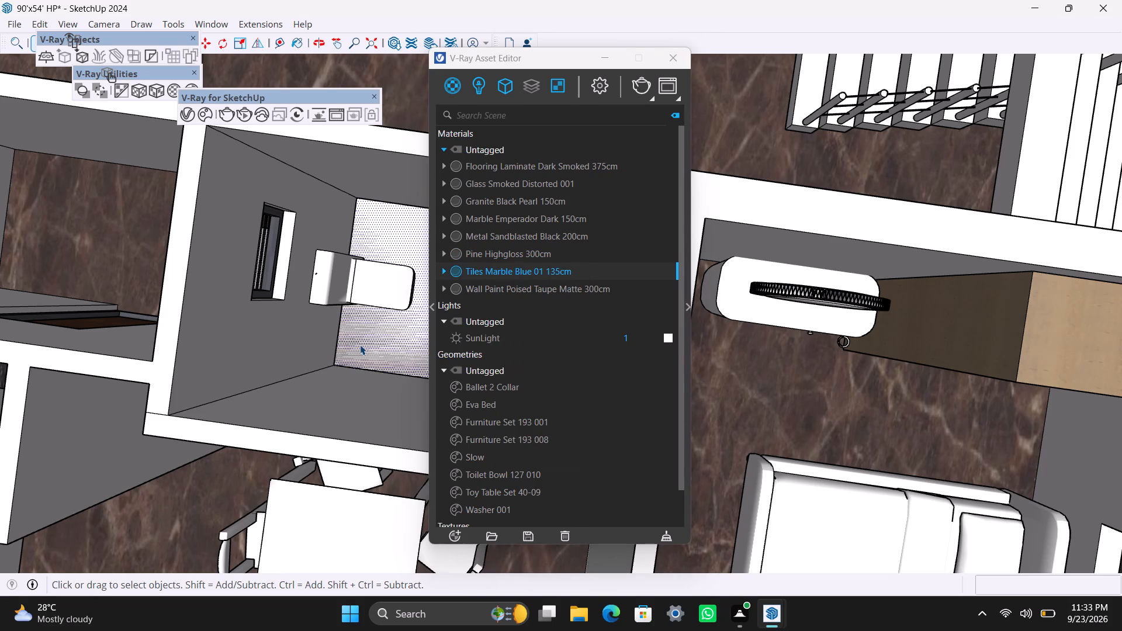
left_click(360, 345)
right_click(360, 345)
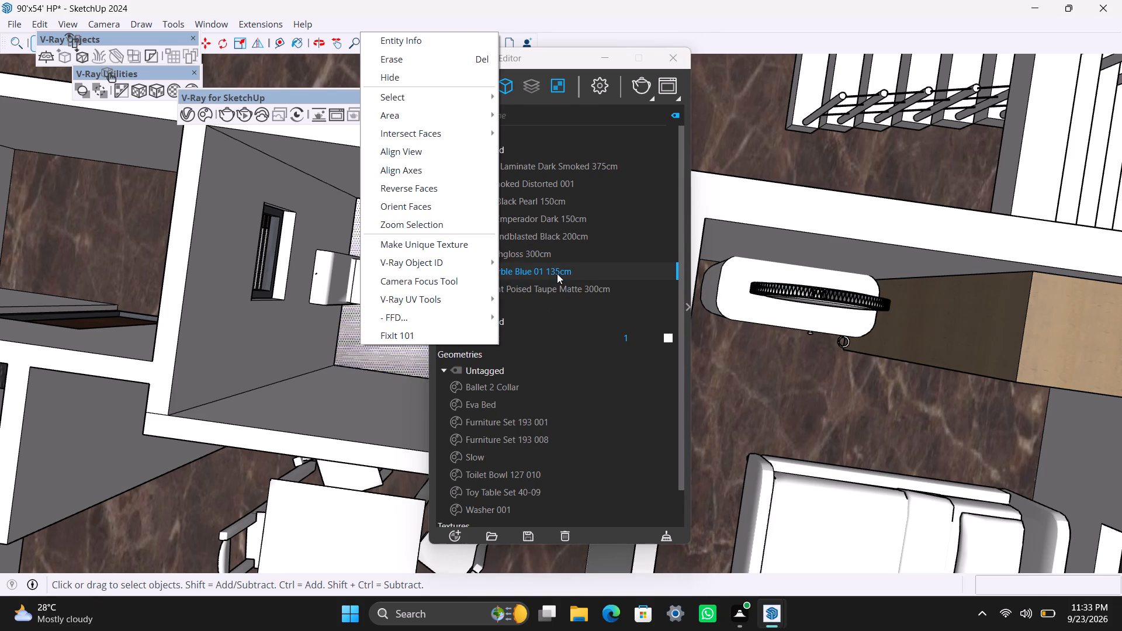
left_click(557, 273)
right_click(557, 273)
left_click(574, 295)
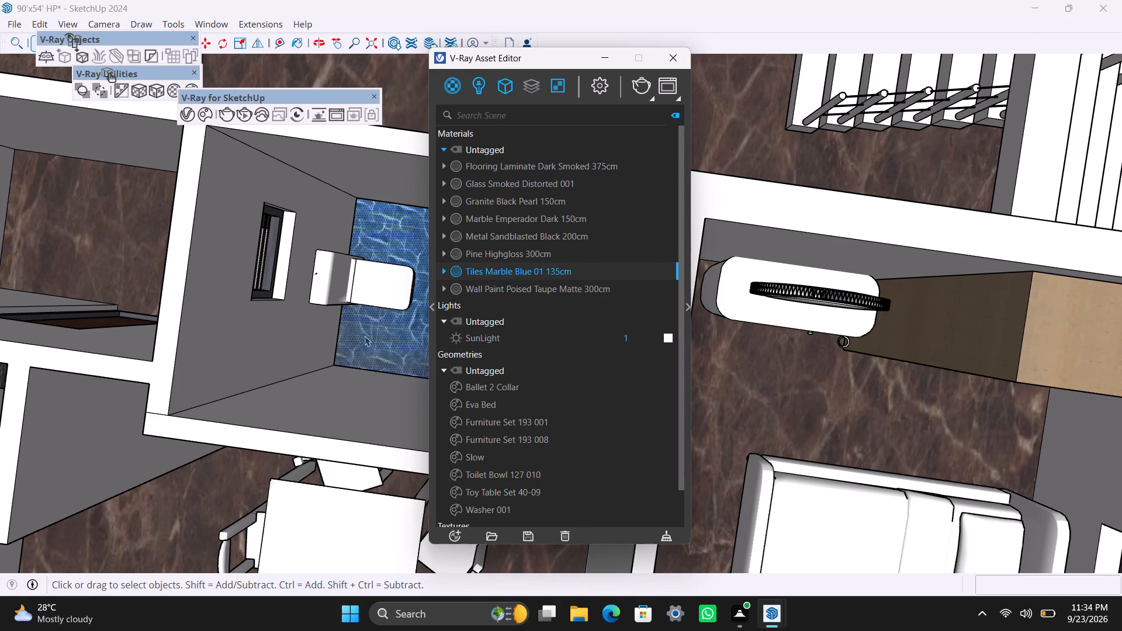
left_click(160, 96)
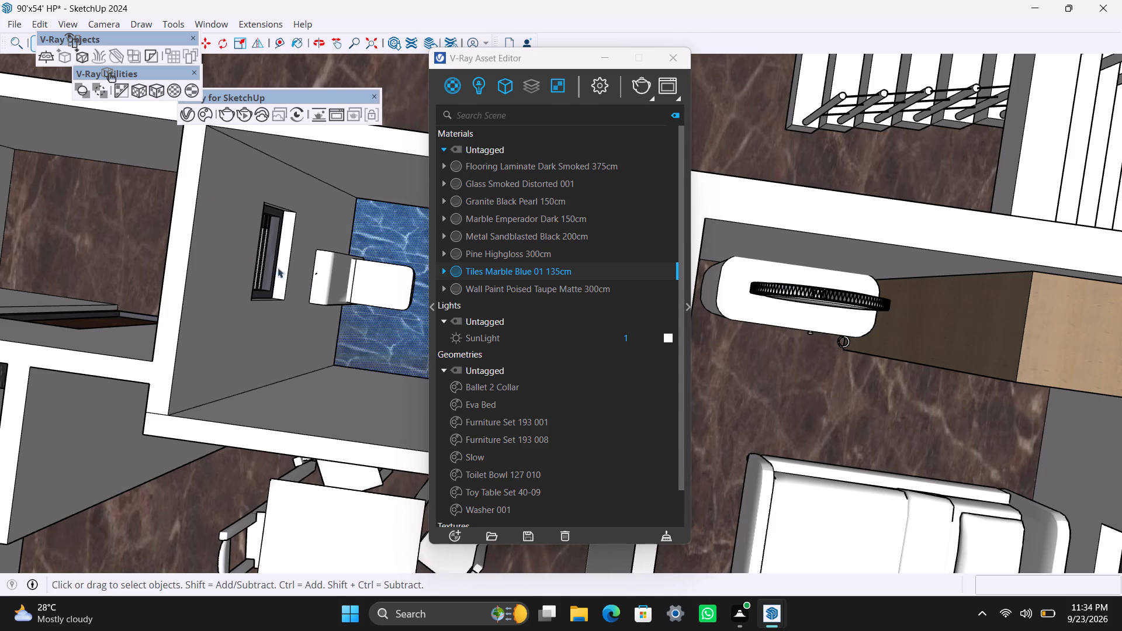
Push/Pull the blue-tiled bathroom floor face up by 0.1" and clear the selection.
scroll(359, 371, "down", 4)
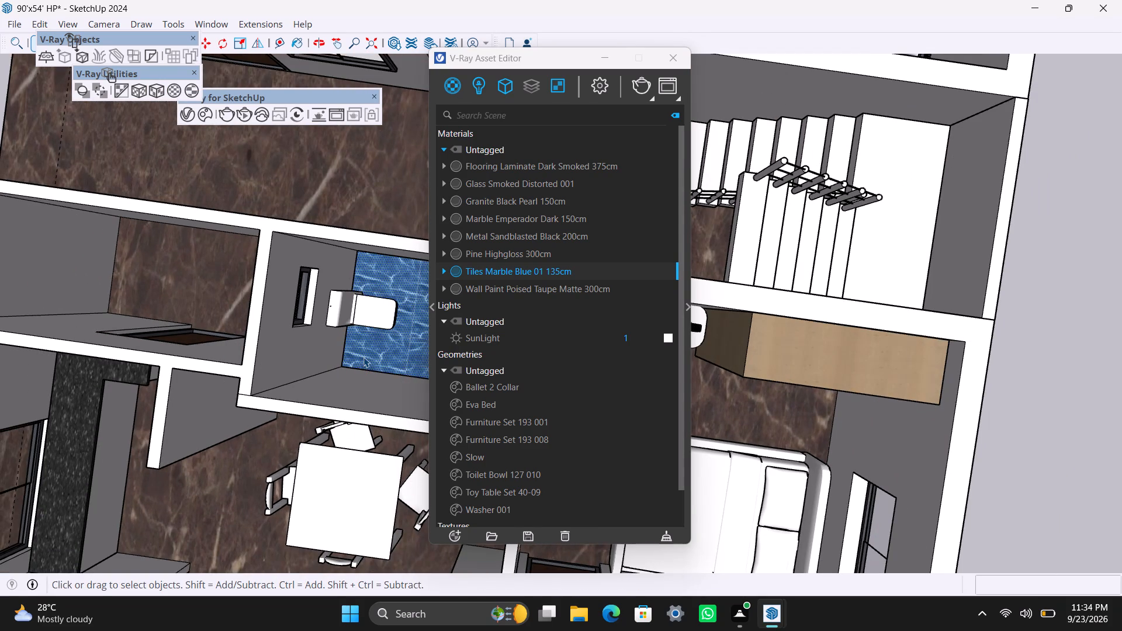
left_click(363, 357)
key("p")
left_click_drag(363, 357, 366, 352)
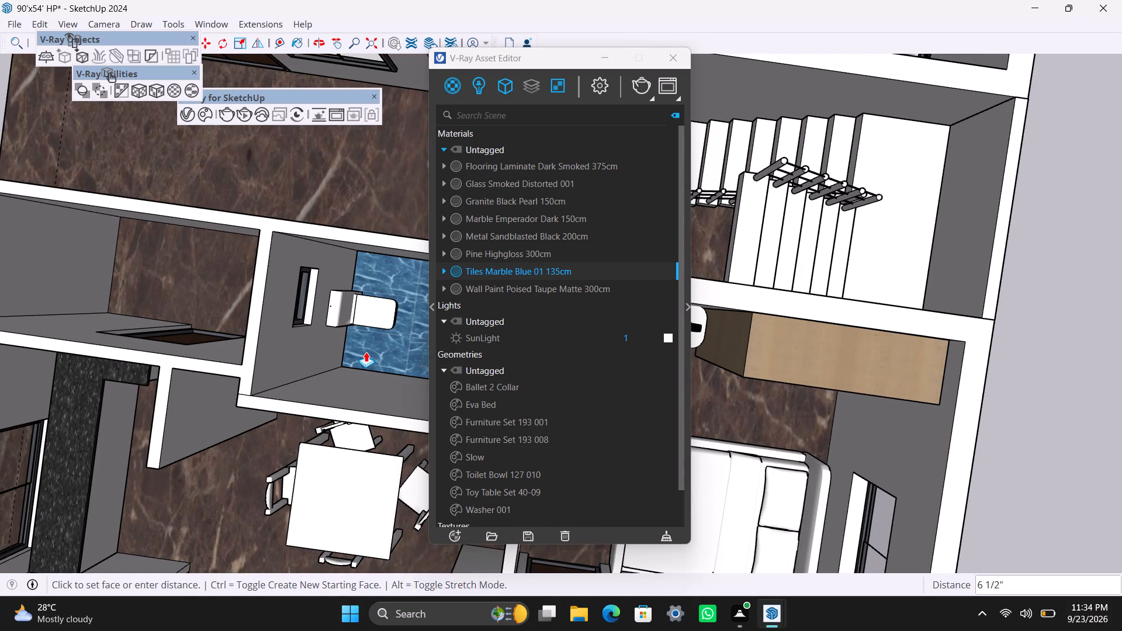
left_click_drag(366, 352, 359, 351)
type("0.1")
key("shift+quotedbl")
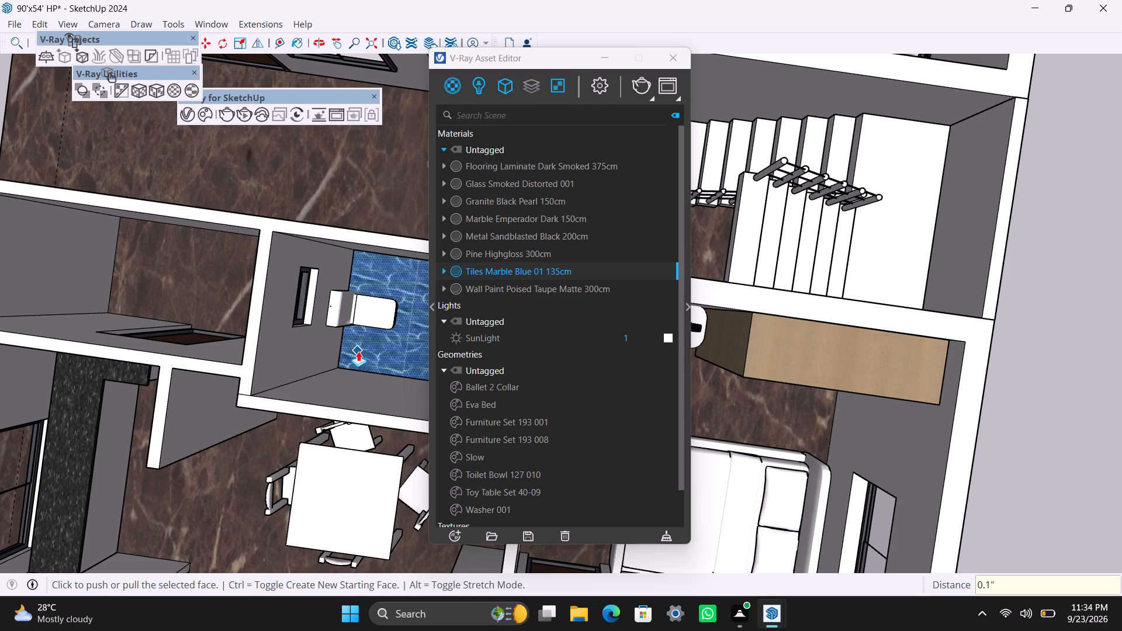
key("Return")
key("space")
left_click(1121, 298)
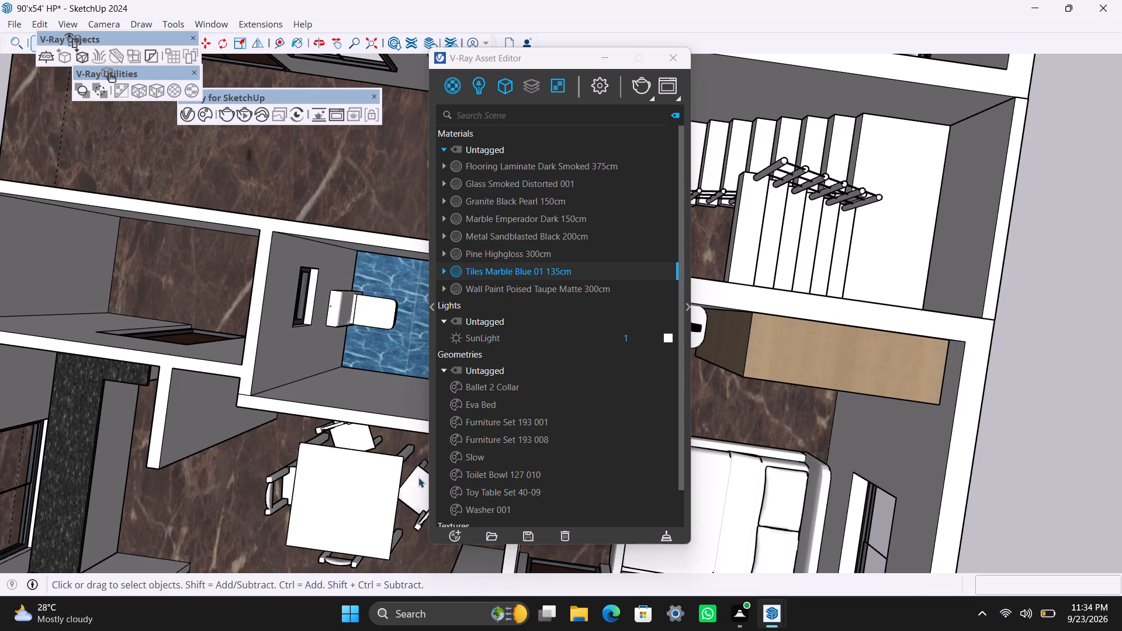
Examine the apartment around the blue-tiled bathroom and the untiled bathroom between the two bedrooms.
scroll(392, 438, "down", 5)
scroll(289, 344, "down", 3)
middle_click_drag(290, 345, 238, 326, "shift")
scroll(271, 319, "up", 5)
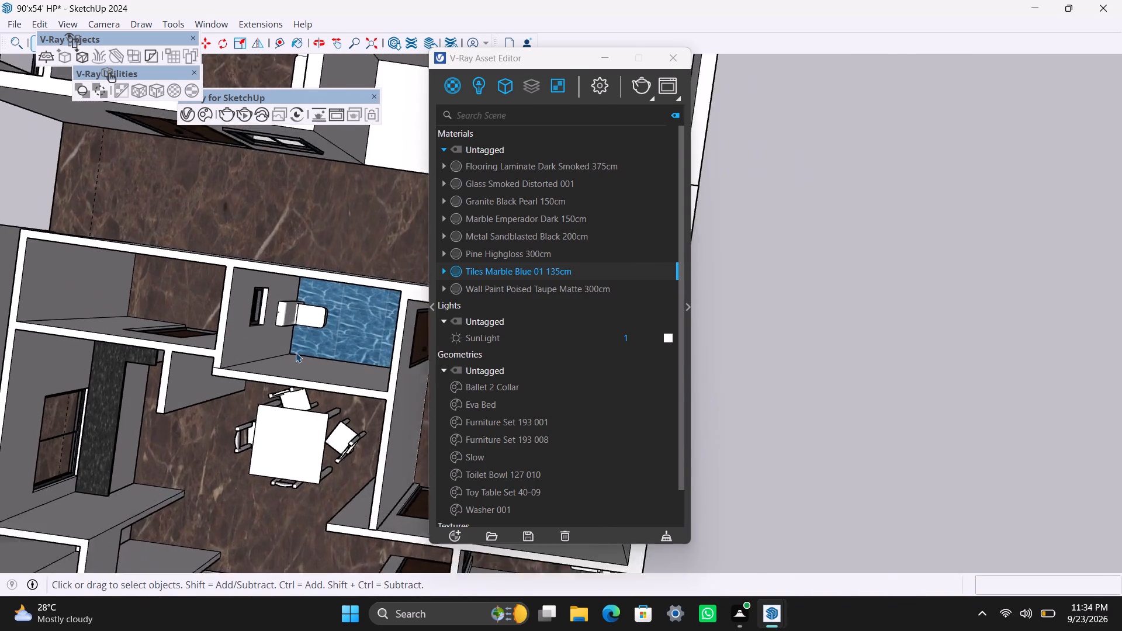
scroll(296, 352, "up", 5)
middle_click_drag(368, 356, 282, 344)
scroll(282, 344, "up", 1)
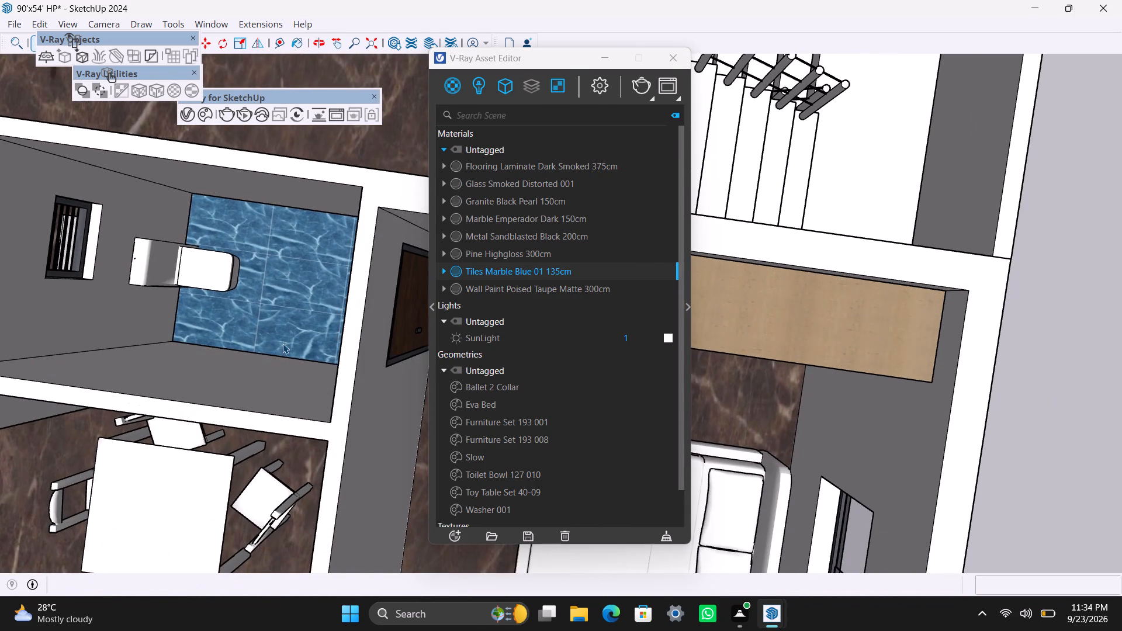
scroll(283, 342, "down", 17)
middle_click_drag(258, 393, 291, 345, "shift")
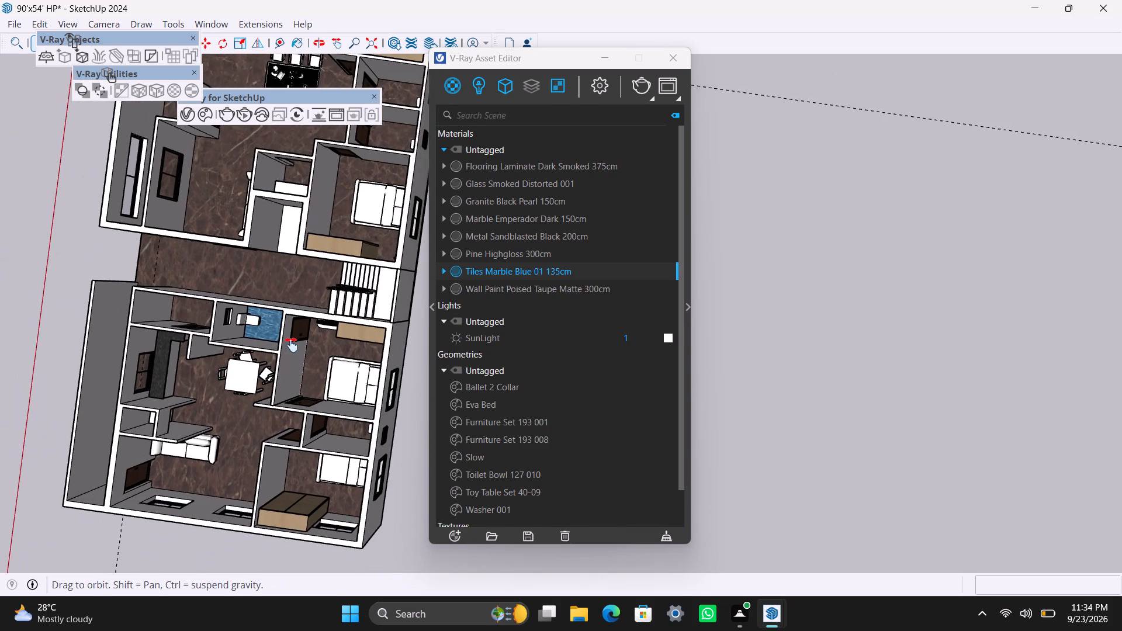
middle_click_drag(291, 345, 309, 294, "shift")
scroll(339, 353, "up", 6)
middle_click_drag(365, 323, 289, 335, "shift")
scroll(300, 341, "up", 3)
middle_click_drag(331, 327, 290, 338, "shift")
scroll(306, 346, "up", 3)
middle_click_drag(338, 365, 418, 335)
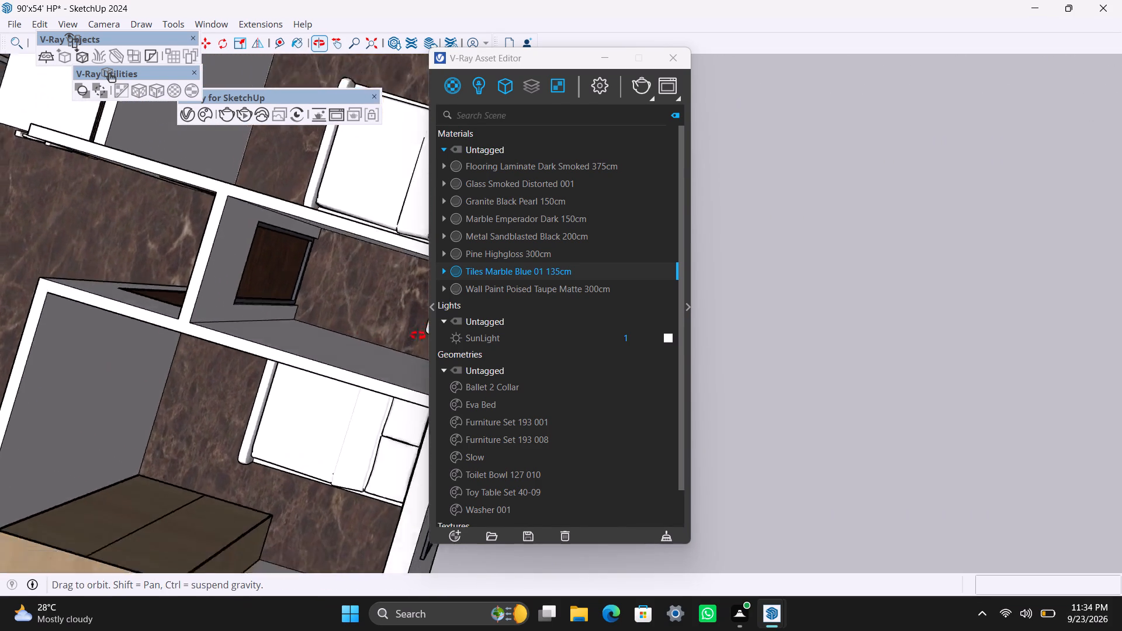
middle_click_drag(418, 335, 455, 319)
scroll(312, 314, "up", 1)
scroll(312, 326, "down", 1, "shift")
middle_click_drag(311, 326, 289, 331, "shift")
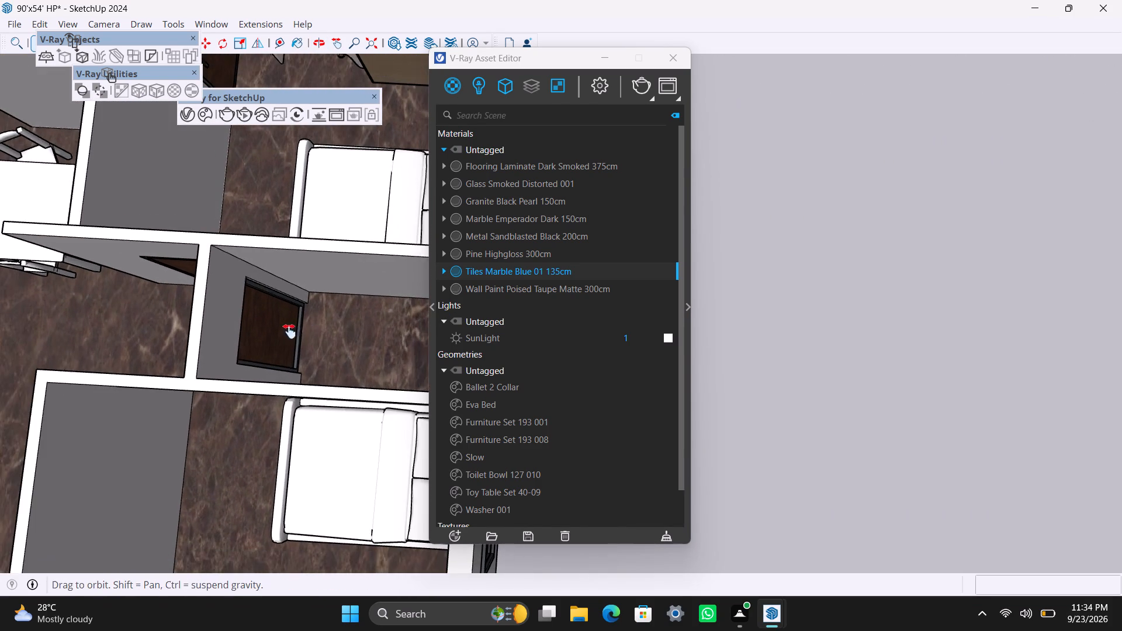
middle_click_drag(289, 331, 247, 339, "shift")
middle_click_drag(302, 388, 358, 394)
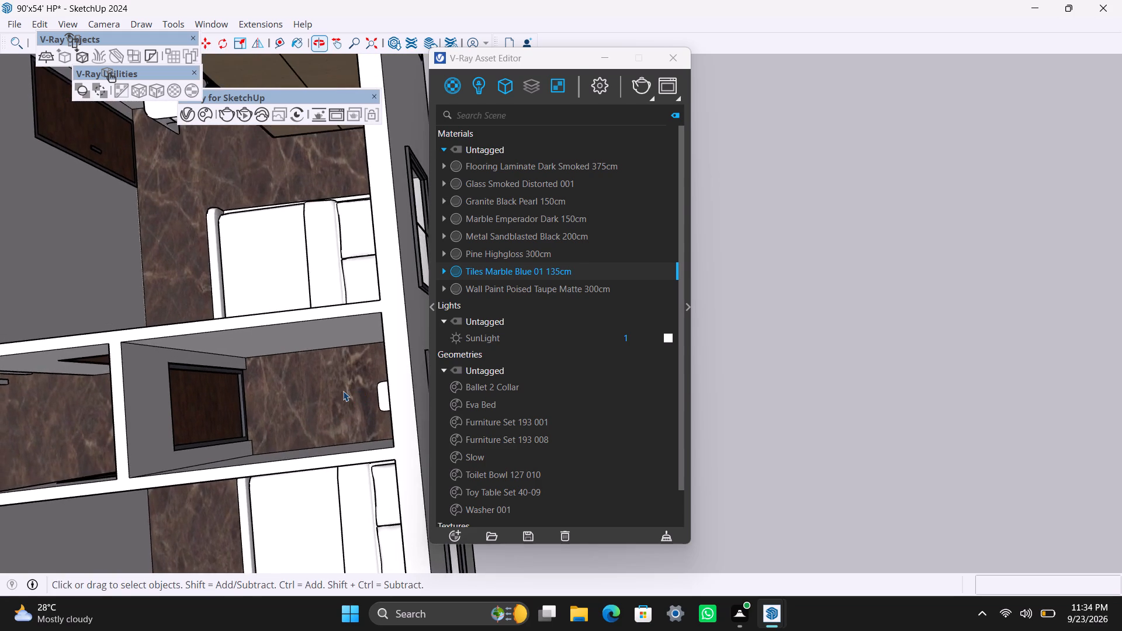
scroll(341, 390, "up", 3)
middle_click_drag(324, 402, 290, 372)
scroll(288, 372, "up", 2)
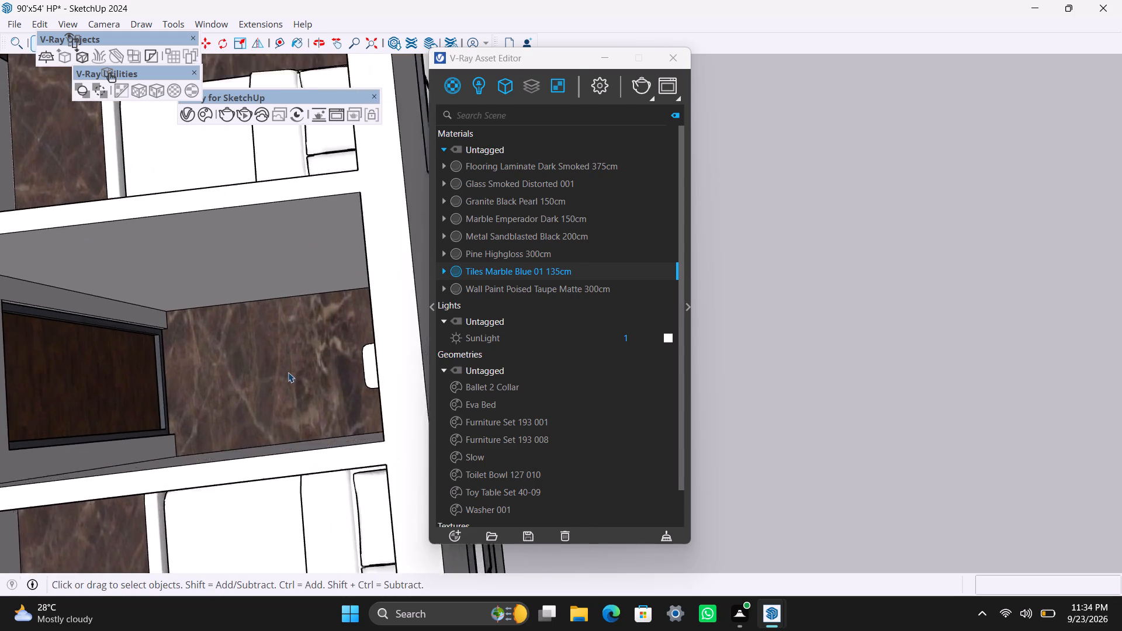
middle_click_drag(288, 372, 669, 338)
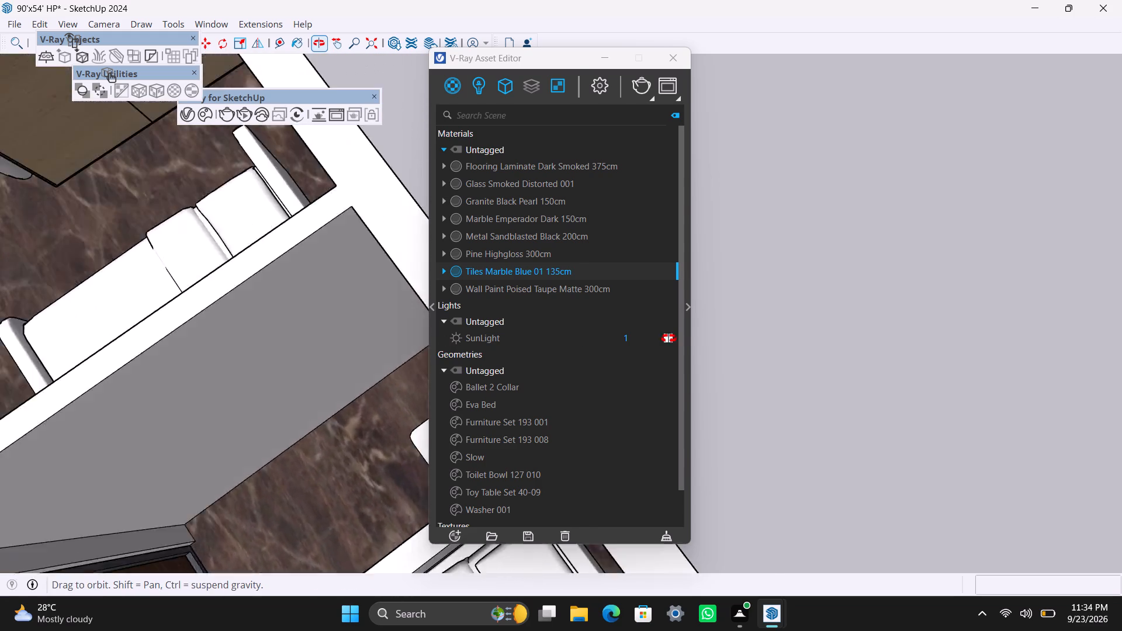
middle_click_drag(669, 338, 787, 272)
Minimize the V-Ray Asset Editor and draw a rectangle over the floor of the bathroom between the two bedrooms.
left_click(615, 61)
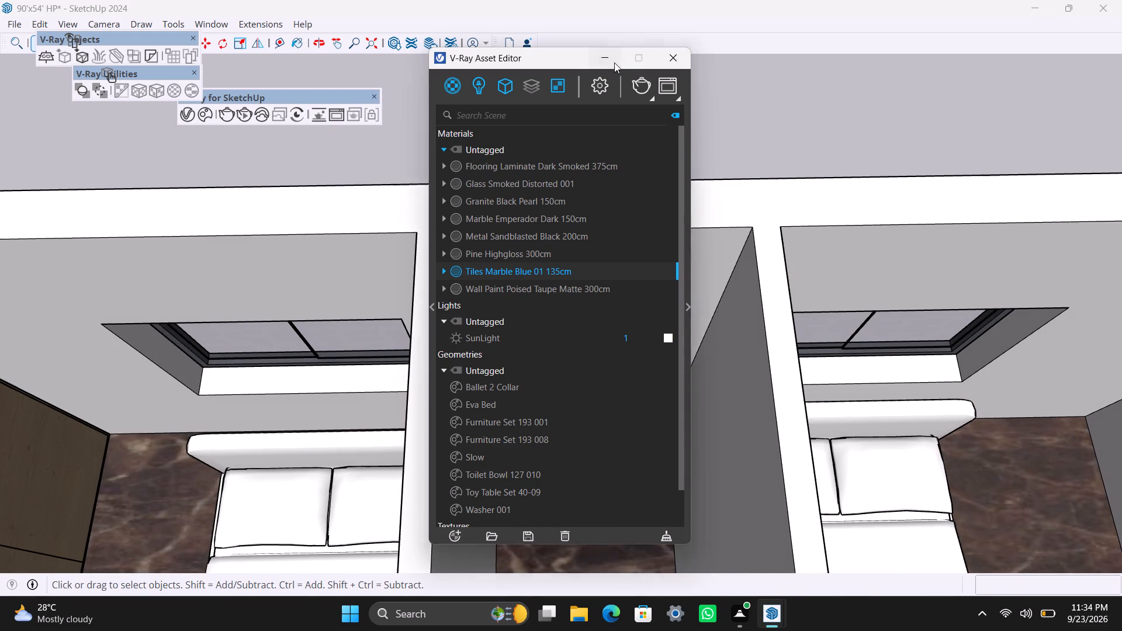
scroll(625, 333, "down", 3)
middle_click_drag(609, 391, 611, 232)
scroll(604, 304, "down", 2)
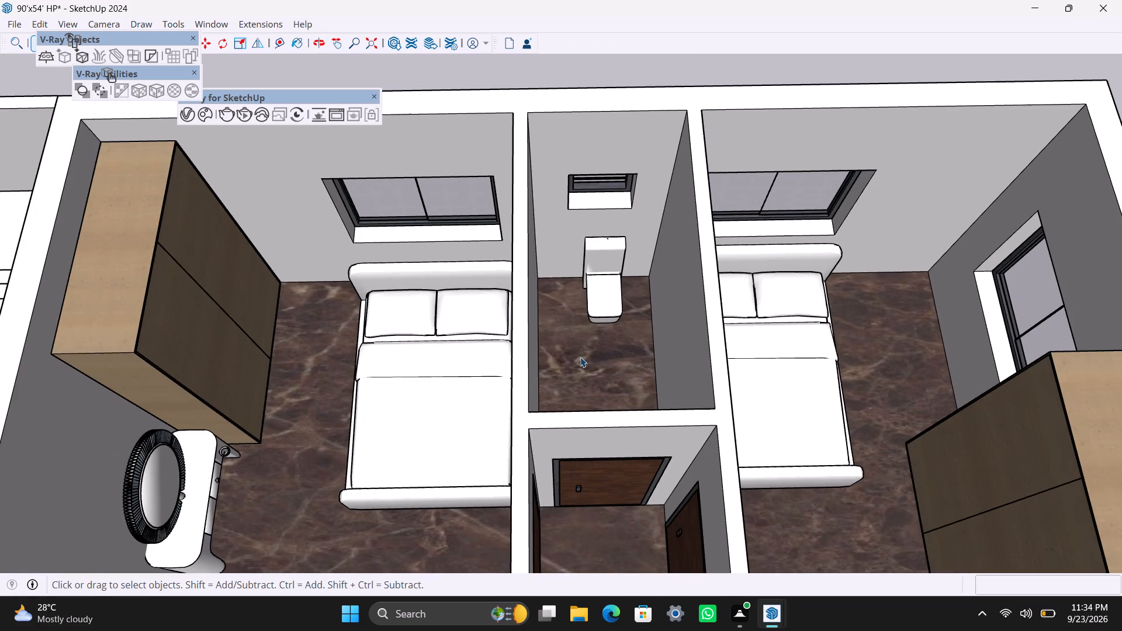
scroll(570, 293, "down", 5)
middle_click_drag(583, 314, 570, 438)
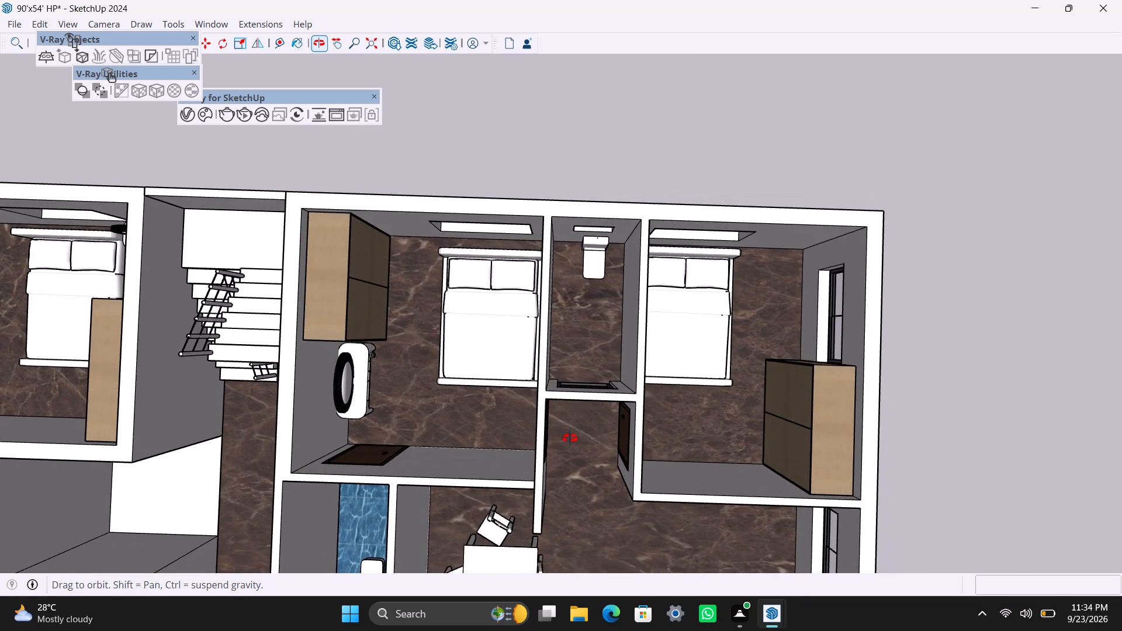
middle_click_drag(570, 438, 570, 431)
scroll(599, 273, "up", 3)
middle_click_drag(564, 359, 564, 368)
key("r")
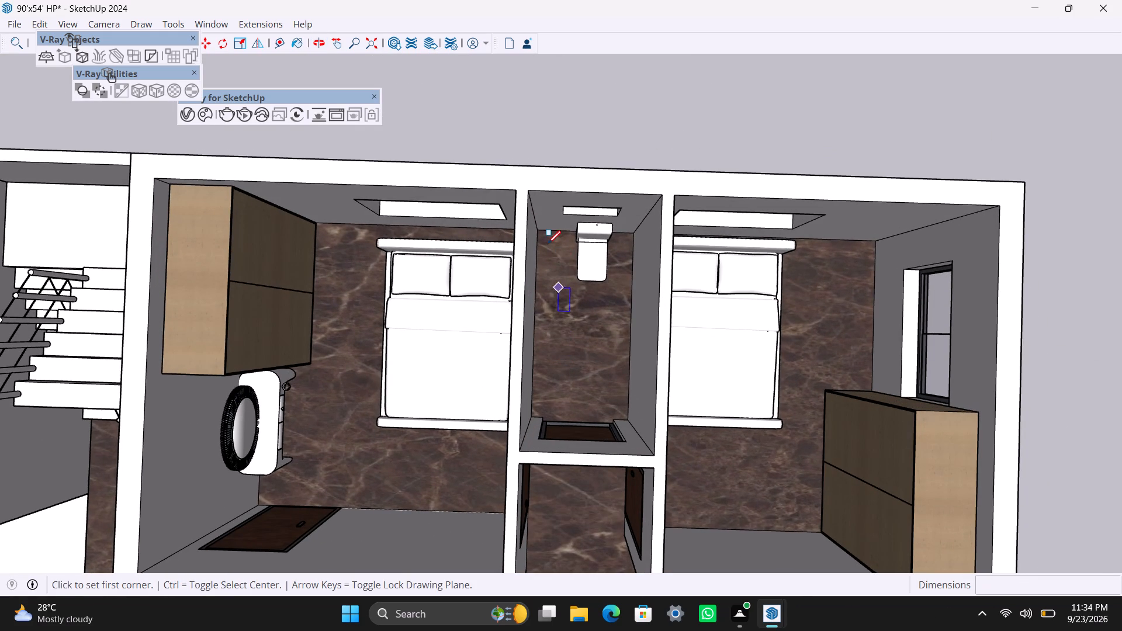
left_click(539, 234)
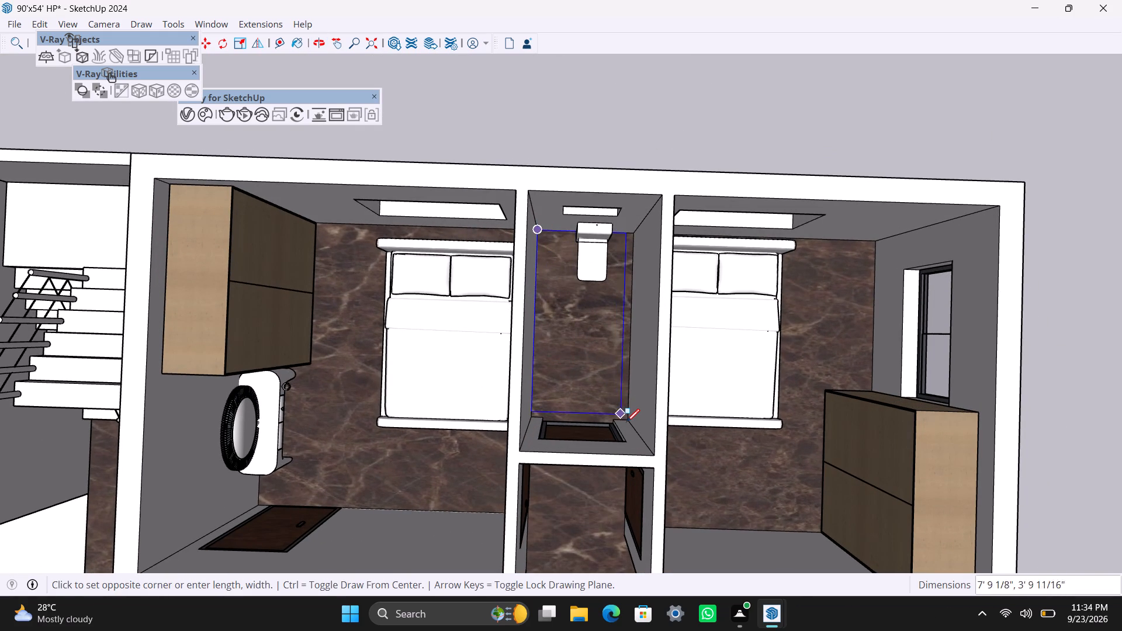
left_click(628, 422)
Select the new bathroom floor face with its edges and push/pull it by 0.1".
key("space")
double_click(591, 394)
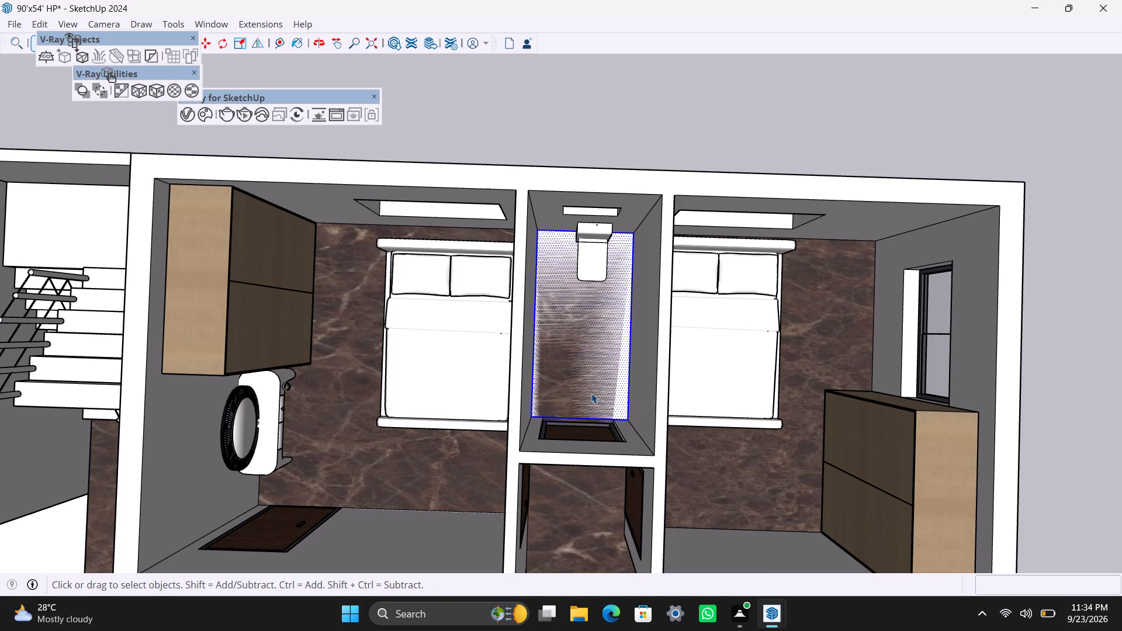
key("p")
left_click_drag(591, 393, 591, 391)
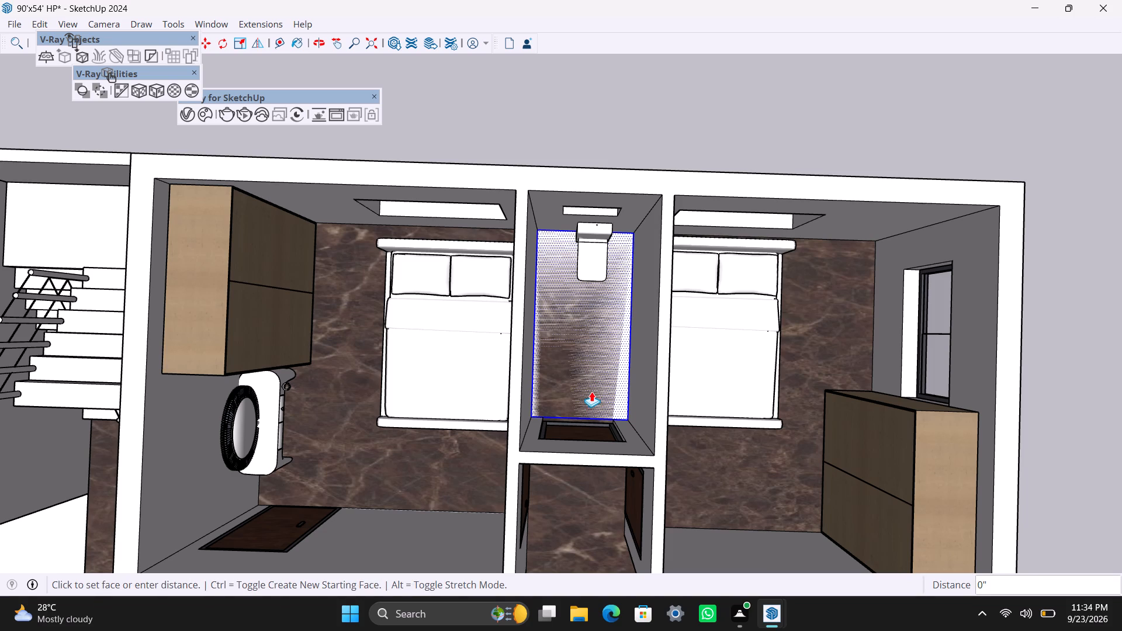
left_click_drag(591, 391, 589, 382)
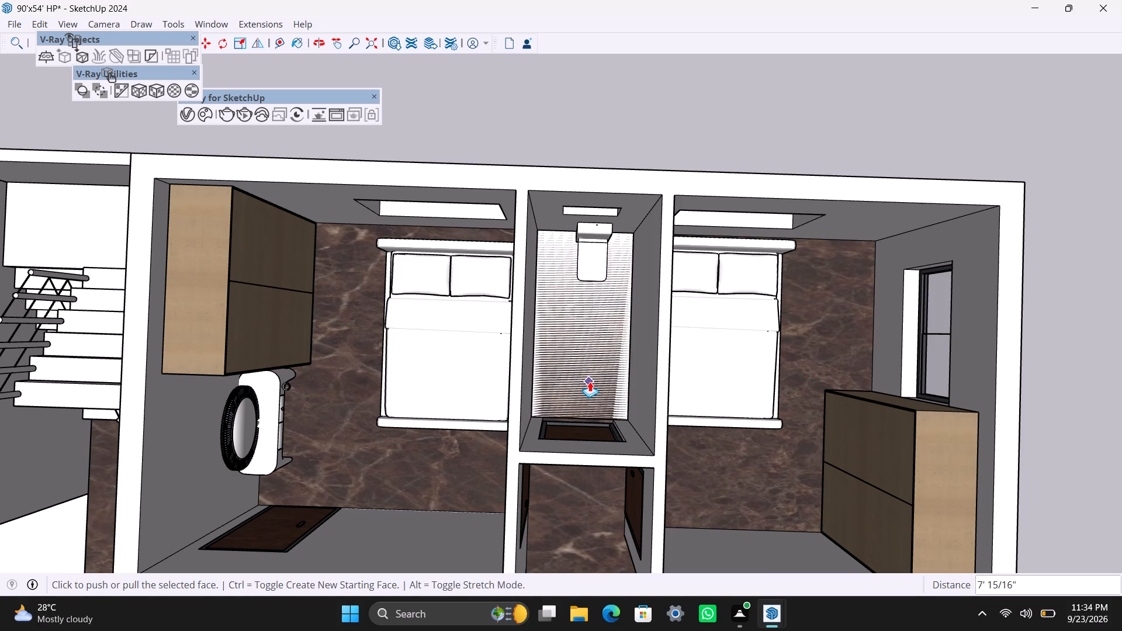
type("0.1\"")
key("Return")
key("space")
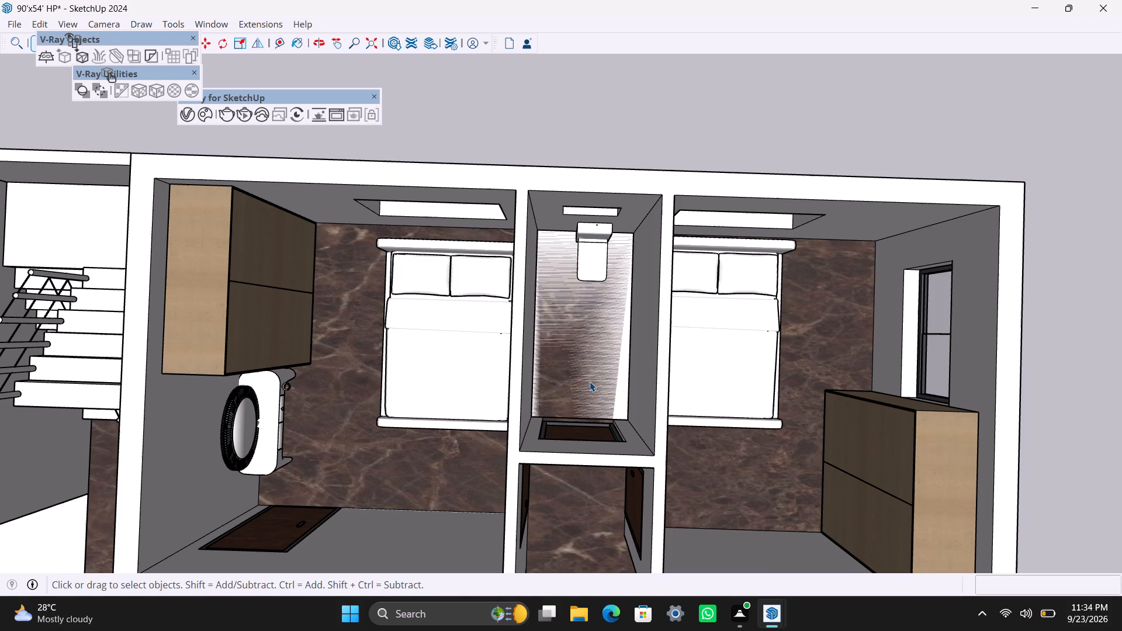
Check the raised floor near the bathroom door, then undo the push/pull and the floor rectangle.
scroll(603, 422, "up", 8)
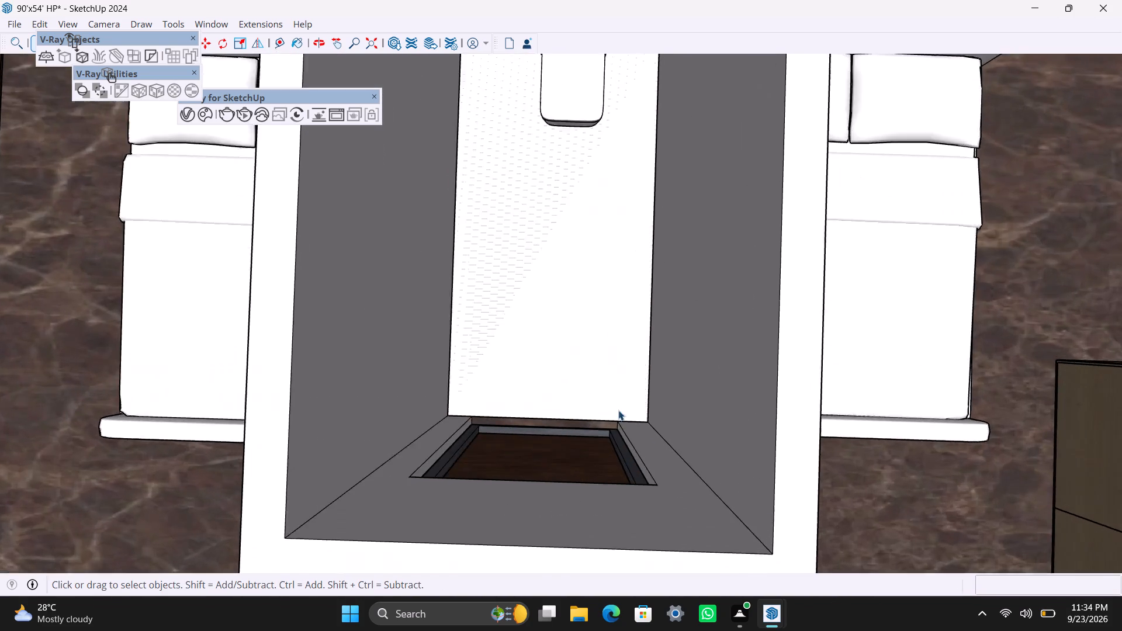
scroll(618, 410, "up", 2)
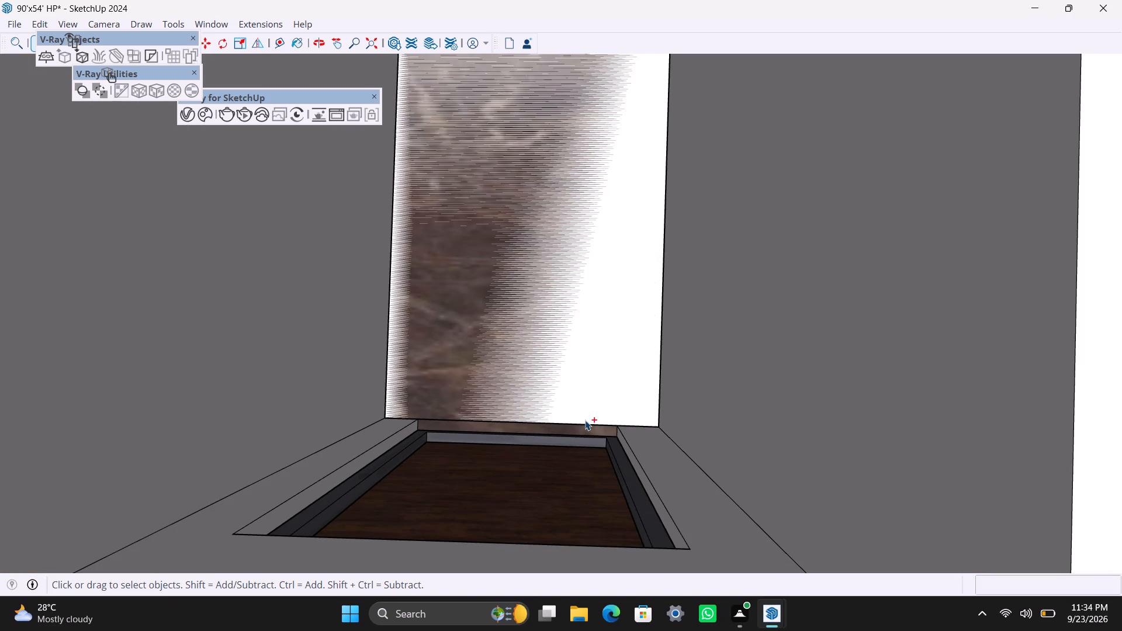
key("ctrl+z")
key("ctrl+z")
Draw a rectangle of about 4' 1 1/2" by 8' corner to corner over the floor of the bathroom between the bedrooms.
scroll(497, 389, "down", 6)
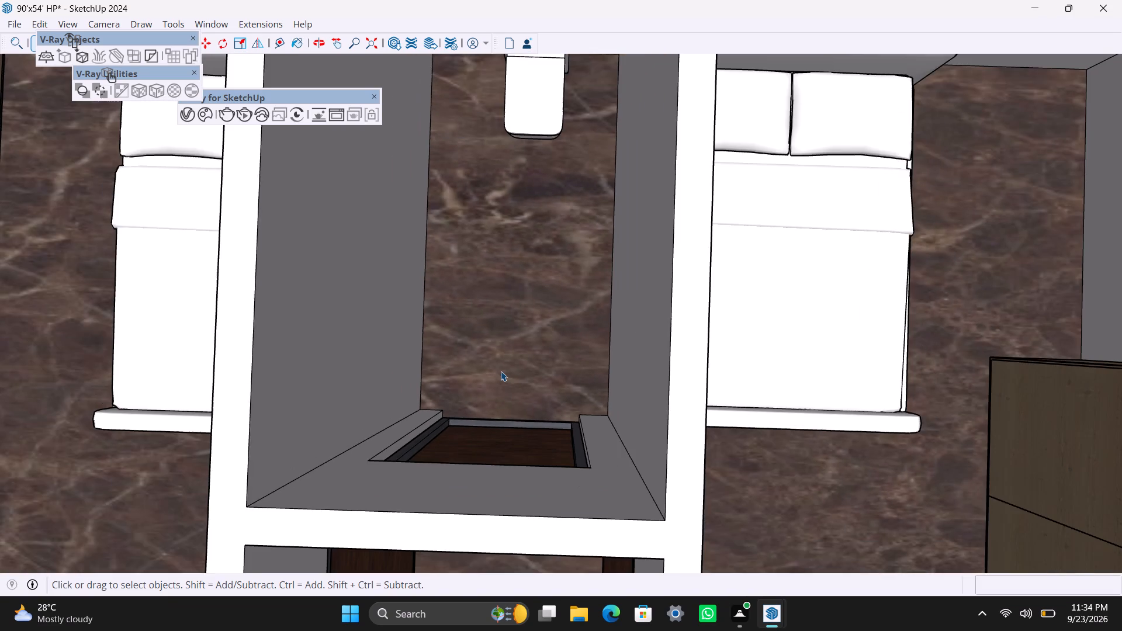
scroll(501, 371, "down", 2)
key("r")
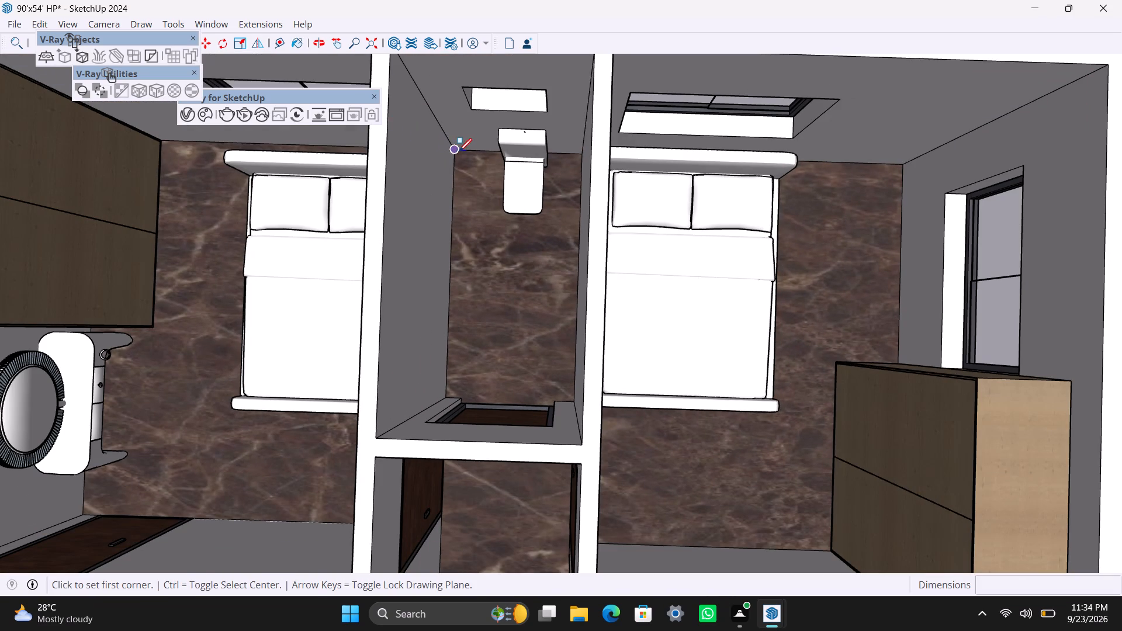
left_click(459, 151)
left_click(576, 403)
key("space")
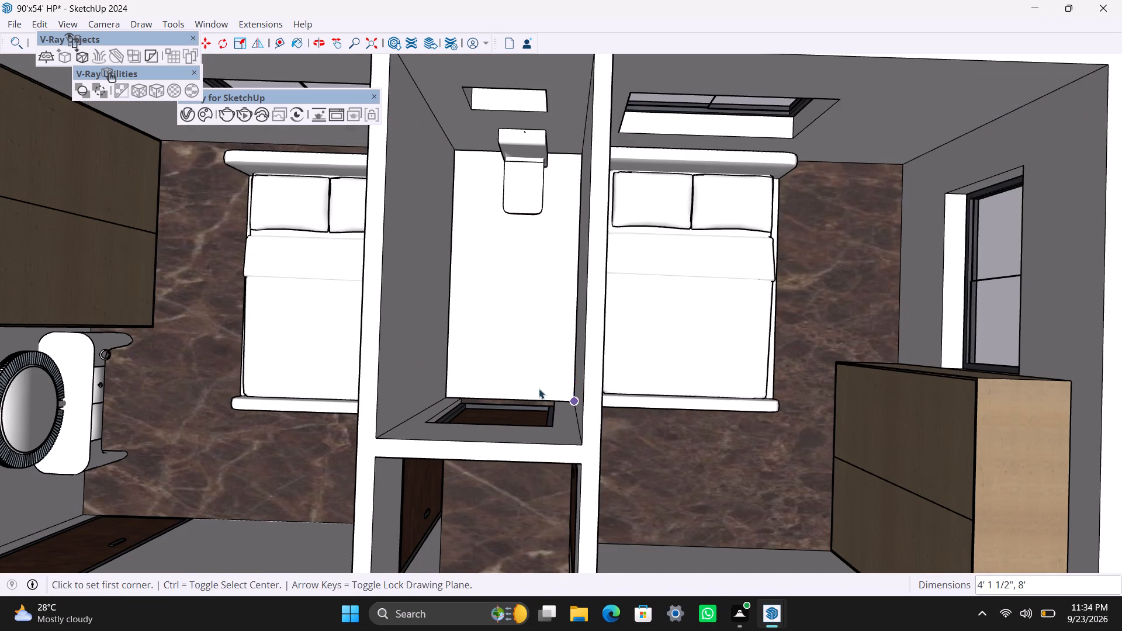
Select the new bathroom floor face and apply the Tiles Marble Blue 01 135cm material to it.
left_click(522, 372)
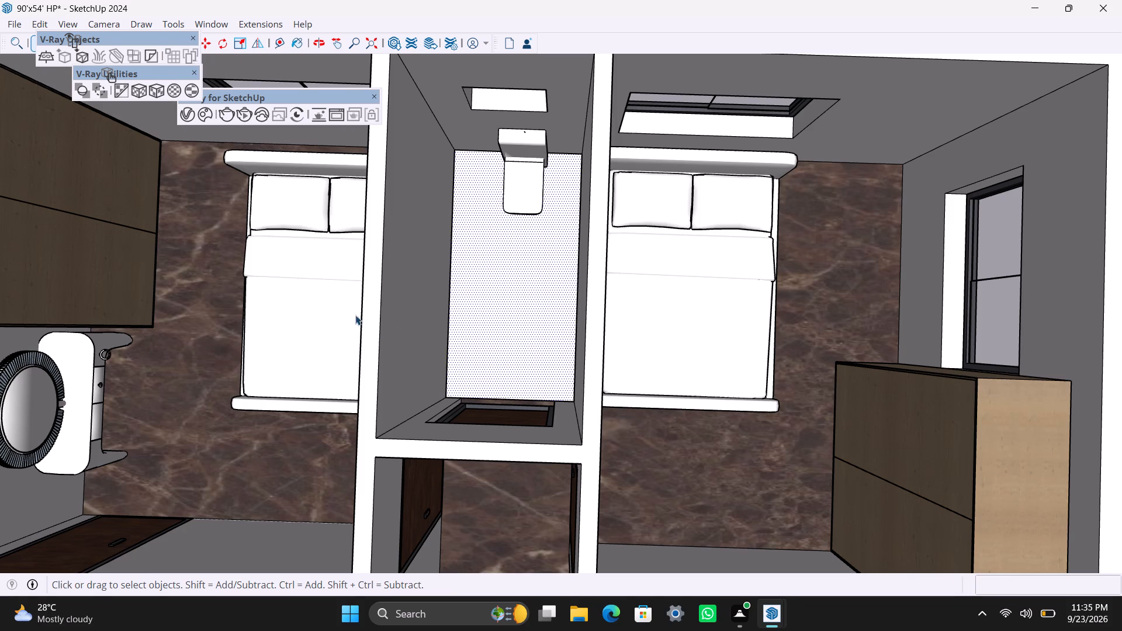
scroll(468, 380, "up", 5)
scroll(560, 417, "up", 4)
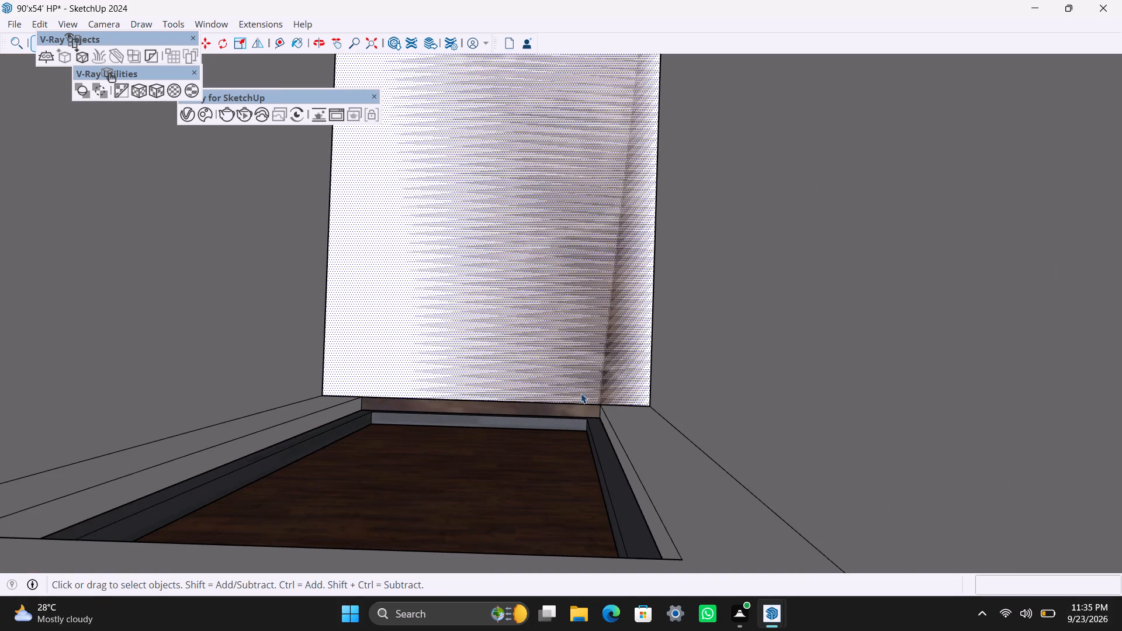
scroll(570, 353, "down", 12)
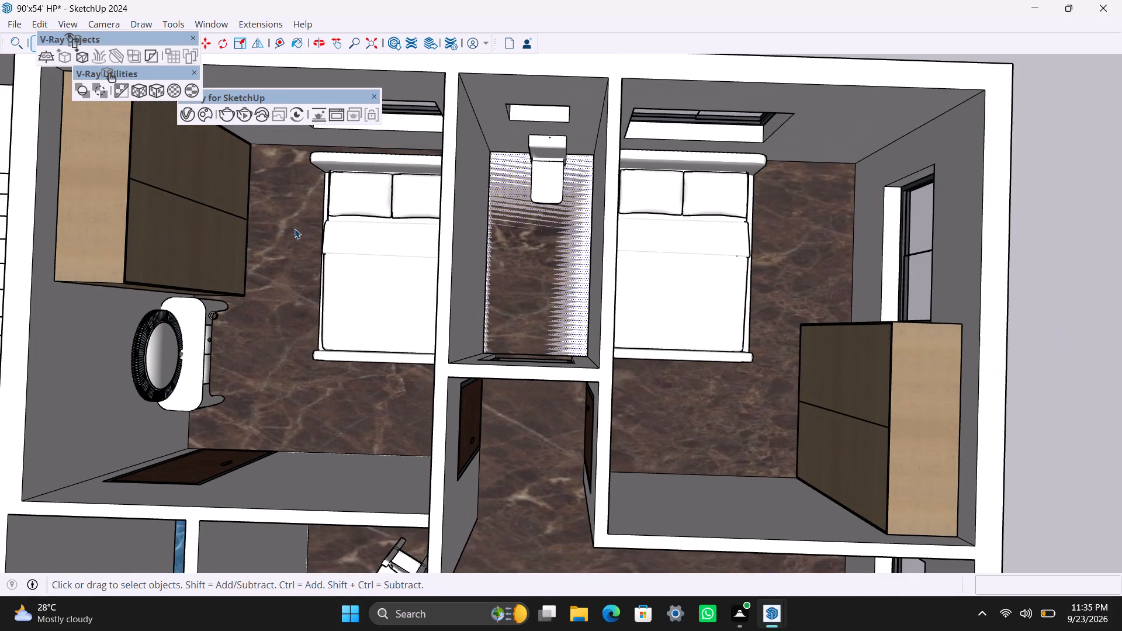
left_click(190, 111)
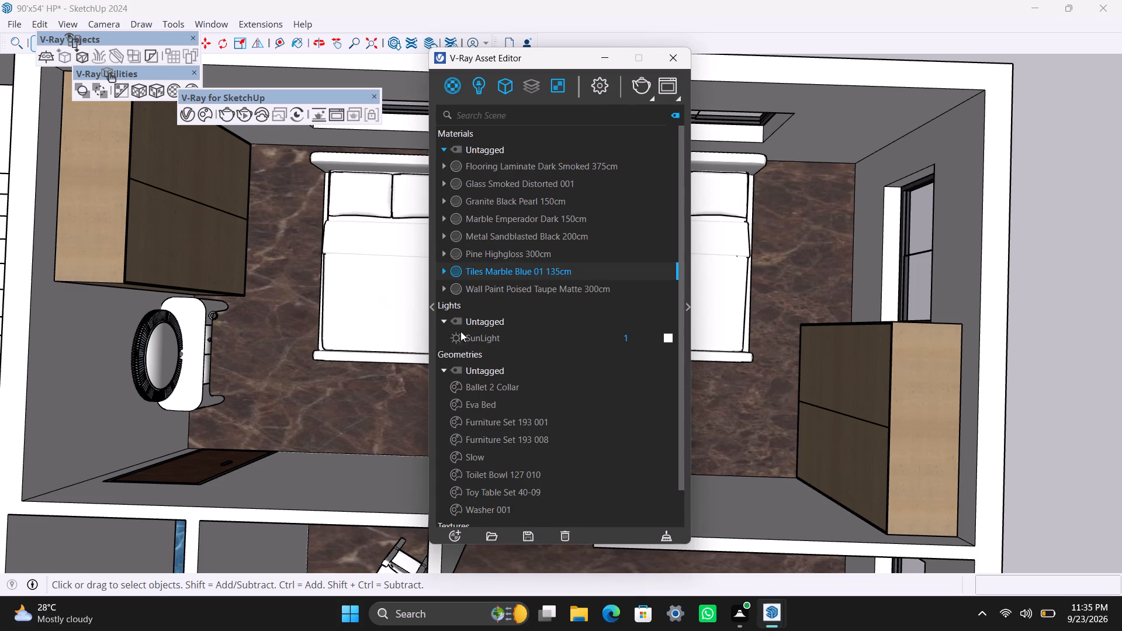
right_click(505, 275)
left_click(541, 301)
Push/Pull the blue-tiled floor face of the bathroom between the bedrooms by 0.1".
scroll(251, 379, "down", 9)
middle_click_drag(282, 433, 248, 448, "shift")
scroll(282, 431, "up", 3)
middle_click_drag(320, 424, 410, 422)
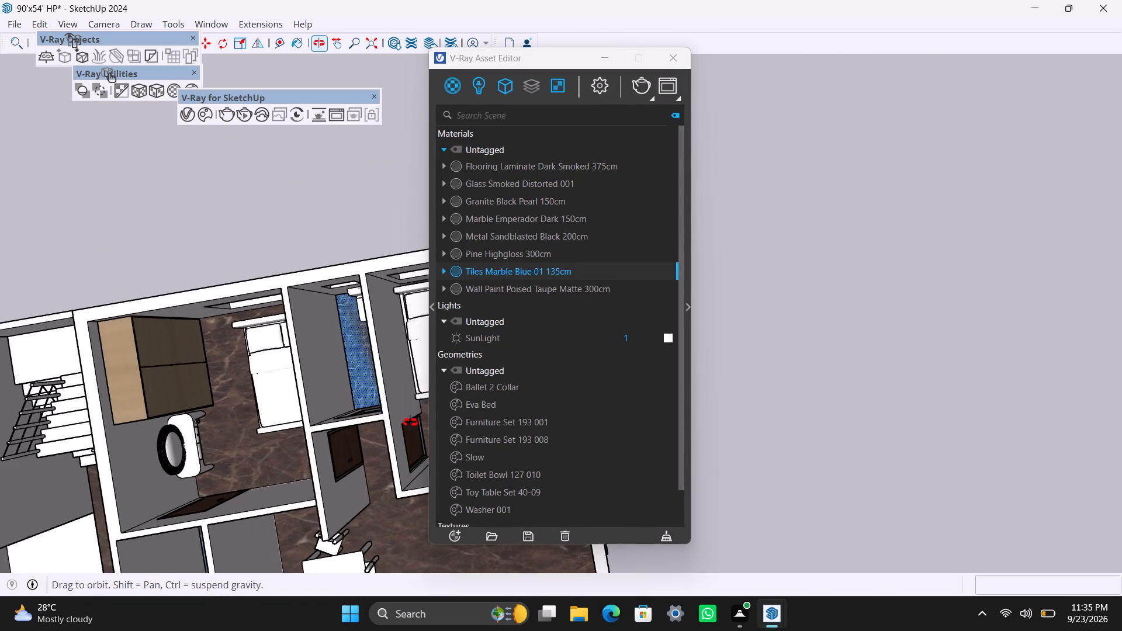
middle_click_drag(410, 422, 410, 421)
scroll(370, 403, "up", 3)
left_click(362, 393)
key("p")
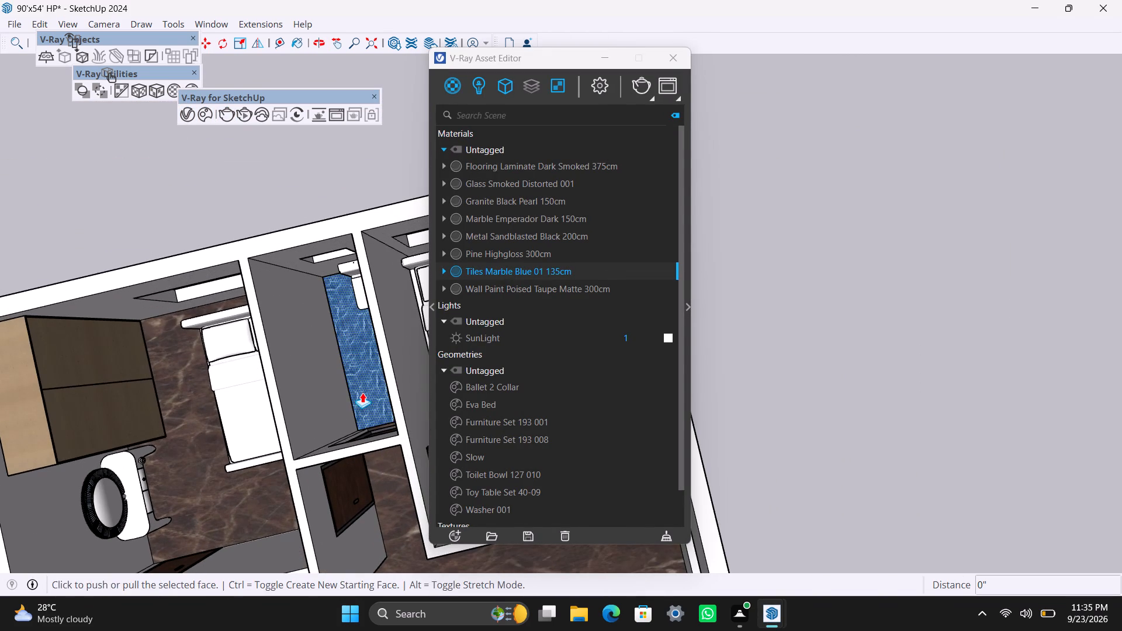
left_click(362, 393)
type("0.1\"")
key("Return")
key("space")
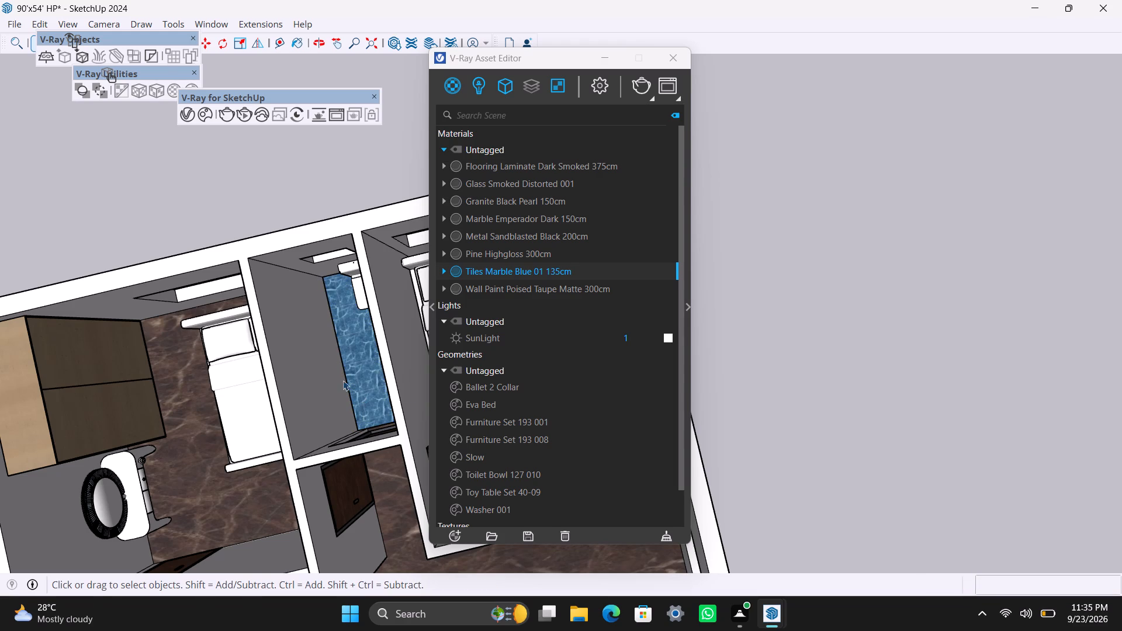
Set the camera to the standard Top view of the floor plan and minimize the V-Ray Asset Editor.
scroll(257, 466, "down", 8)
middle_click_drag(293, 433, 278, 334)
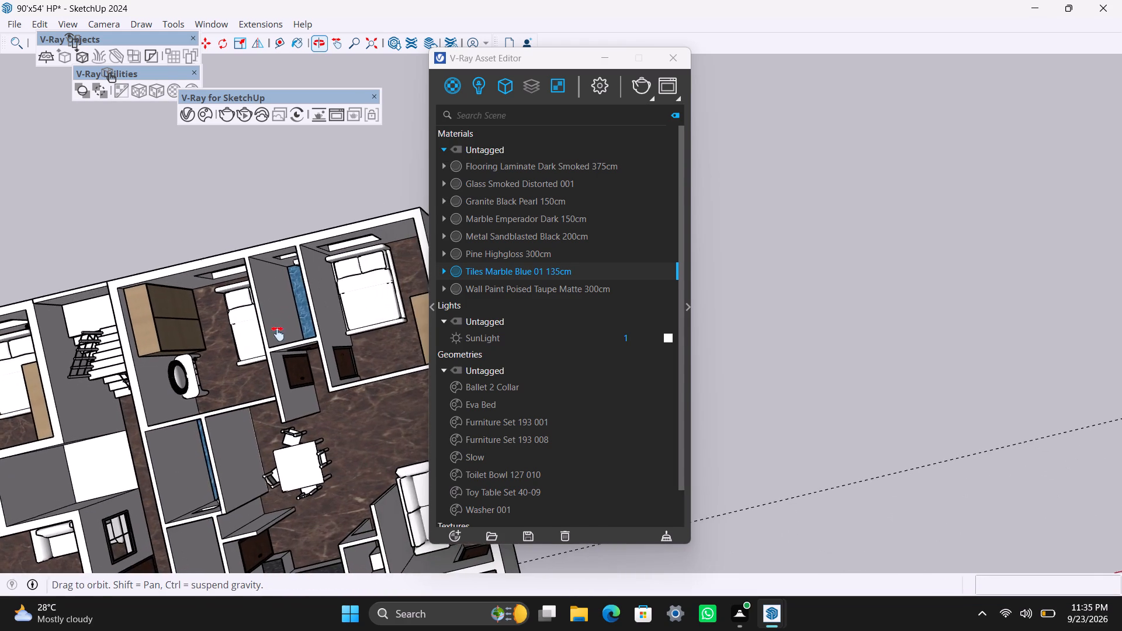
middle_click_drag(278, 334, 278, 332)
left_click(109, 24)
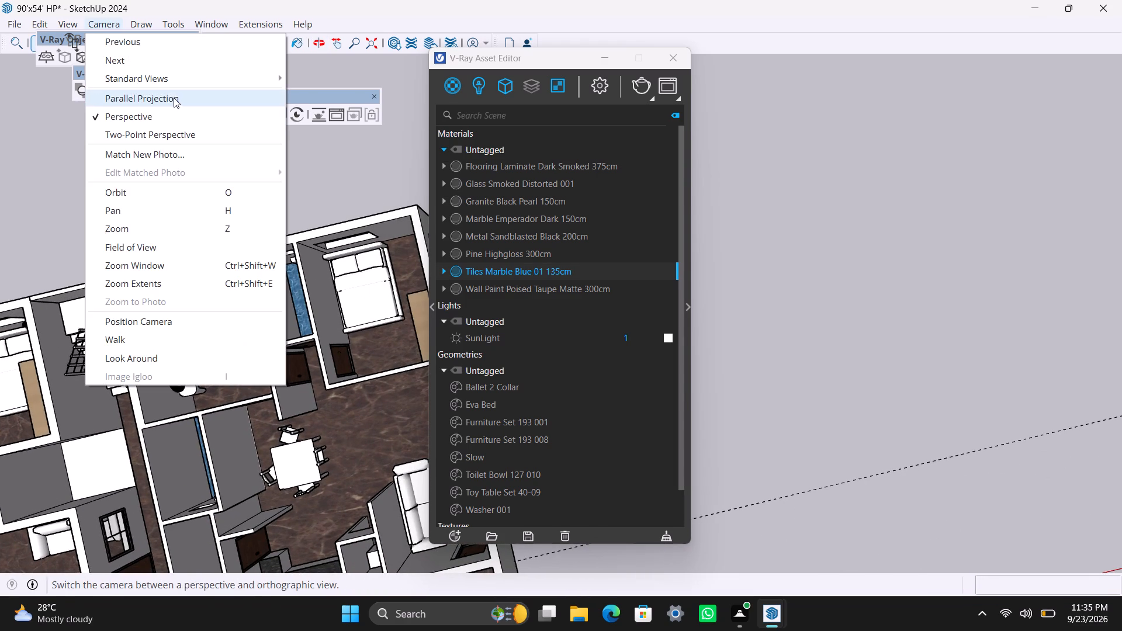
left_click(169, 78)
left_click(317, 83)
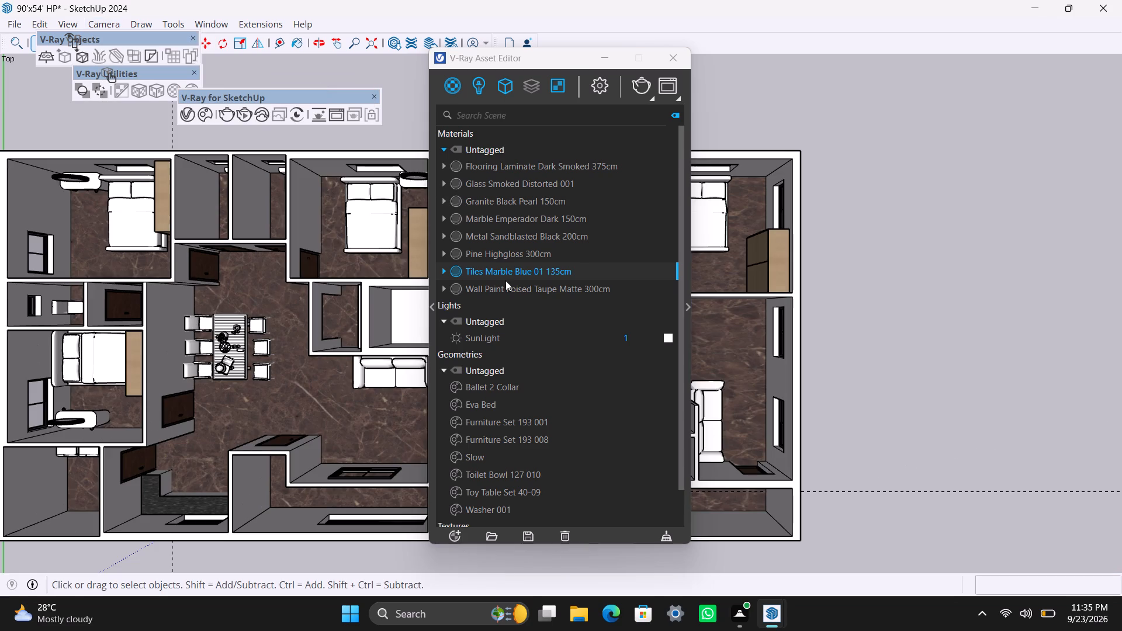
left_click(591, 57)
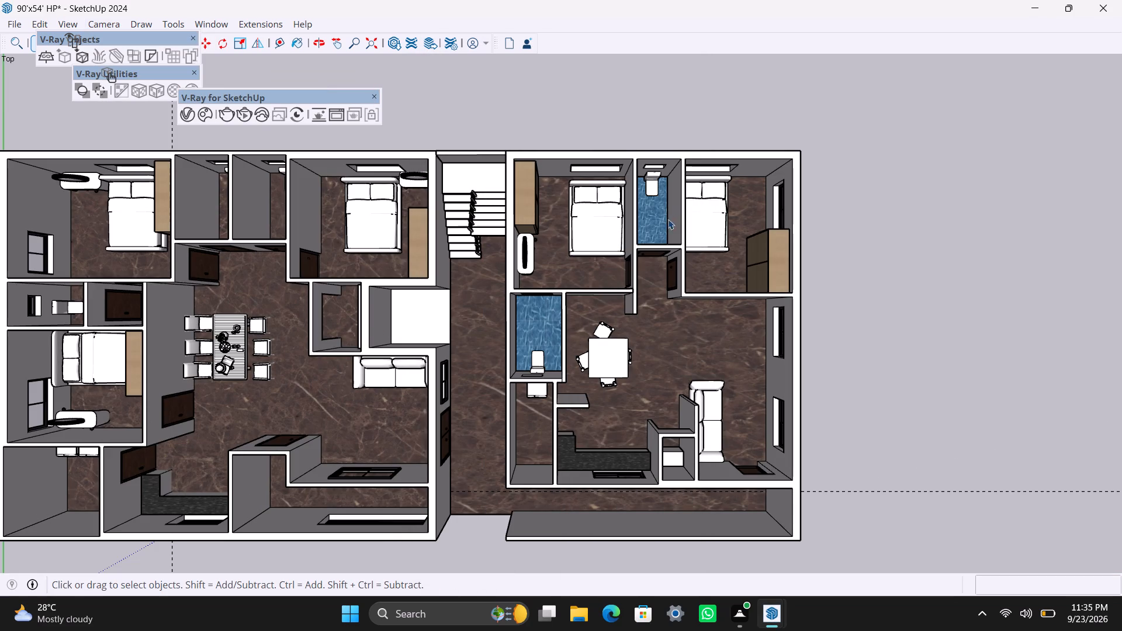
Apply V-Ray tri-planar projection to the blue-tiled floor of the bathroom between the bedrooms.
left_click(660, 221)
left_click(155, 86)
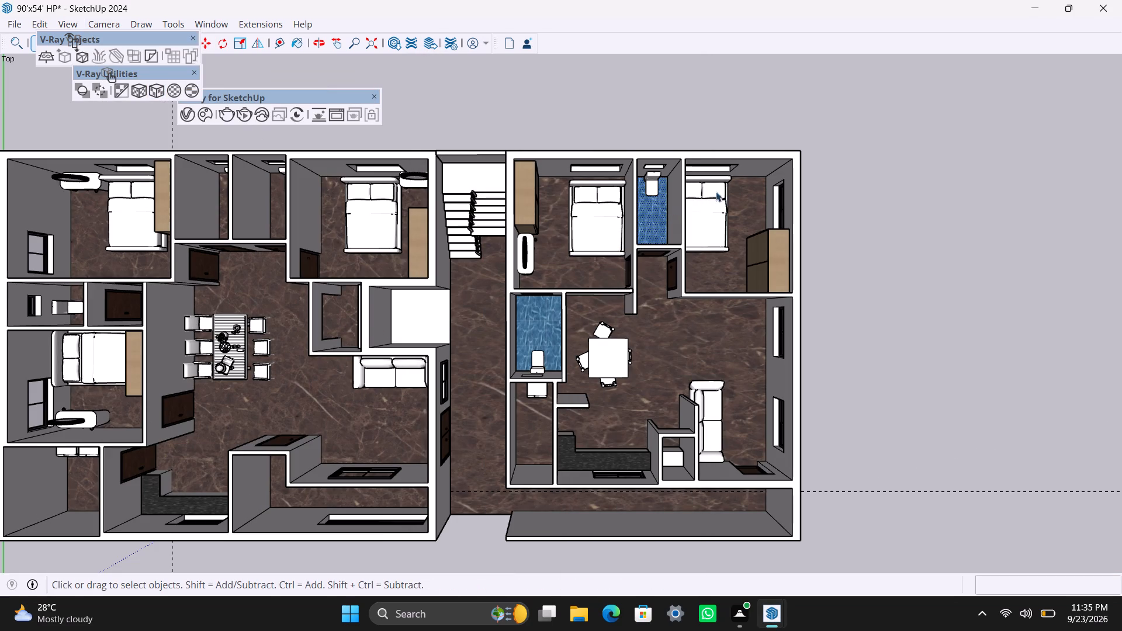
Set the camera to the standard Top view over the two adjoining bathrooms of the apartment with the six-chair dining table.
left_click(839, 217)
scroll(569, 393, "down", 2)
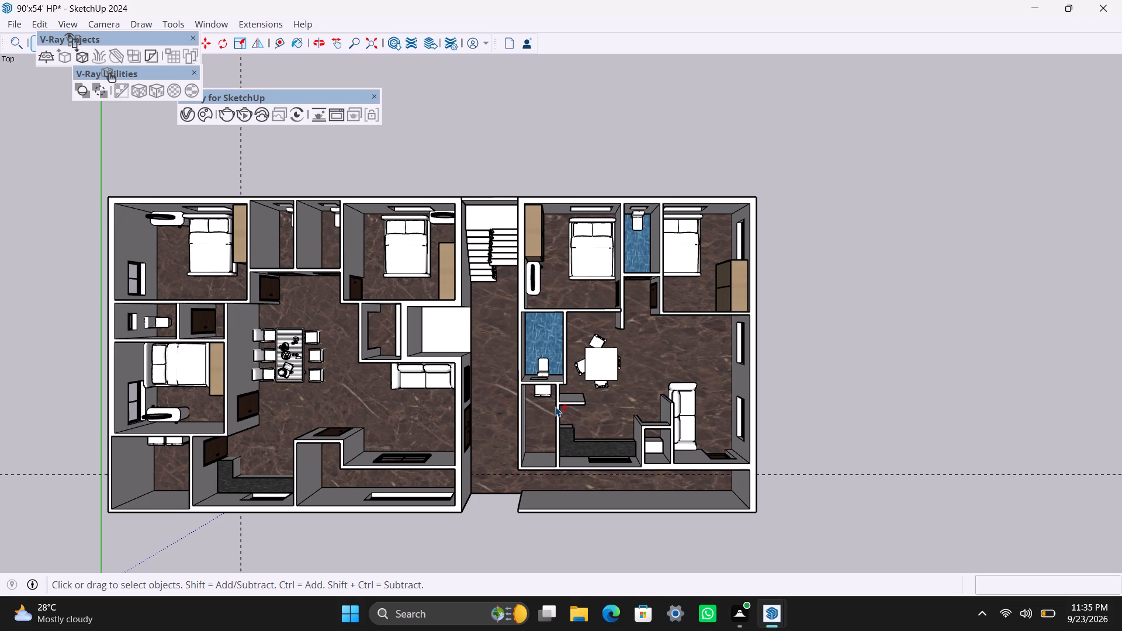
middle_click_drag(555, 407, 771, 428, "shift")
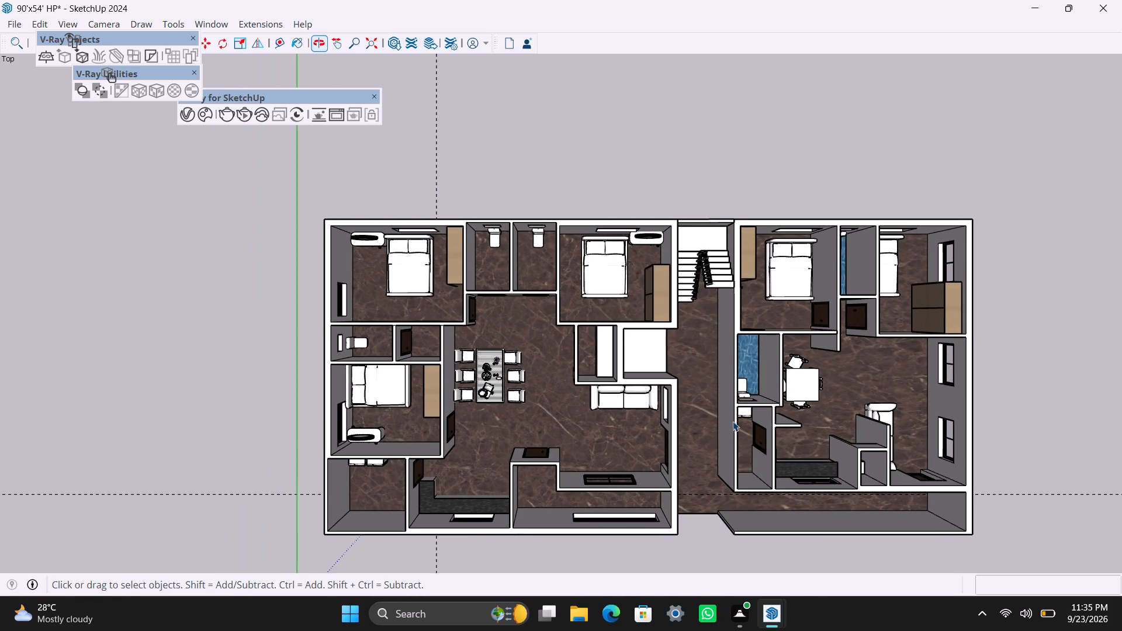
scroll(502, 283, "up", 4)
middle_click_drag(484, 302, 500, 323)
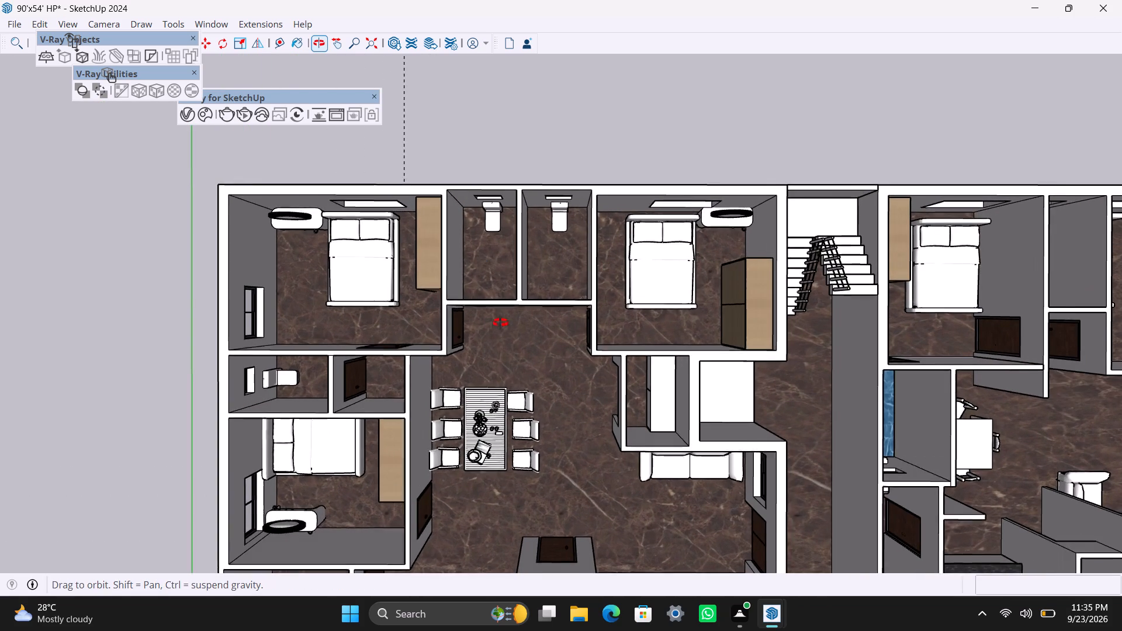
middle_click_drag(500, 323, 527, 331)
middle_click_drag(817, 523, 824, 515)
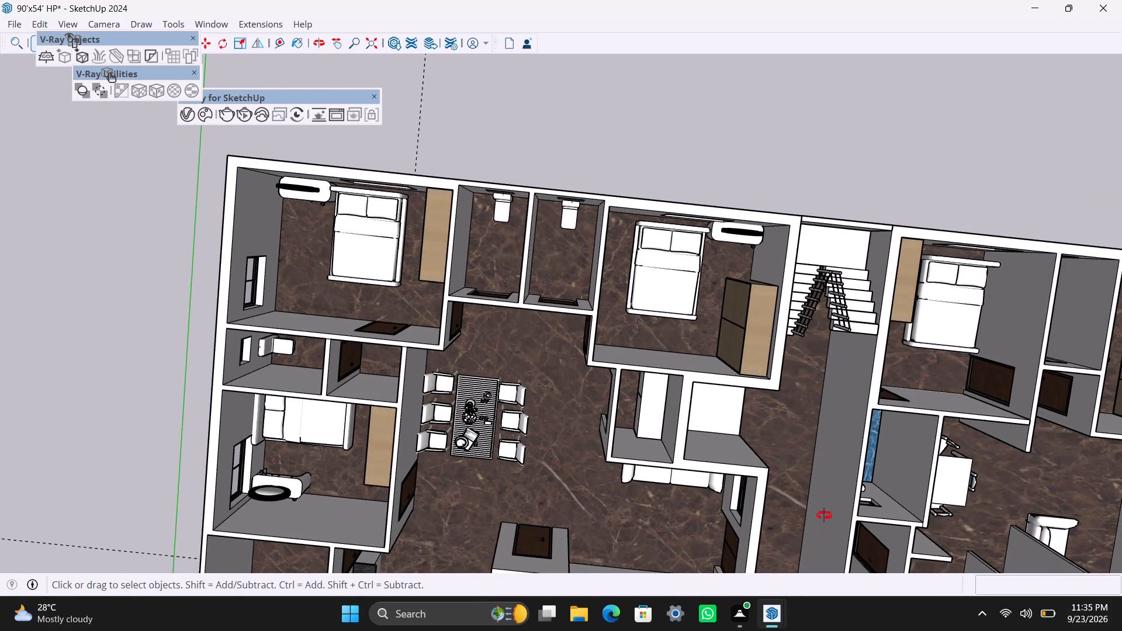
middle_click_drag(824, 515, 984, 478)
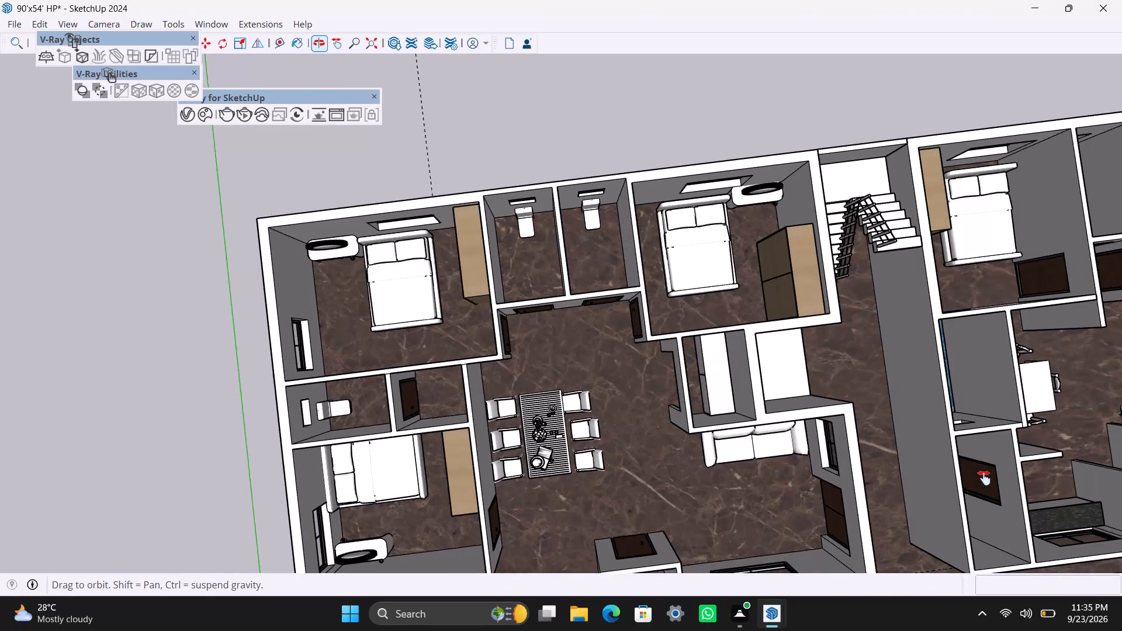
middle_click_drag(984, 478, 891, 486)
scroll(528, 235, "up", 3)
scroll(439, 315, "up", 3)
middle_click_drag(455, 315, 491, 346)
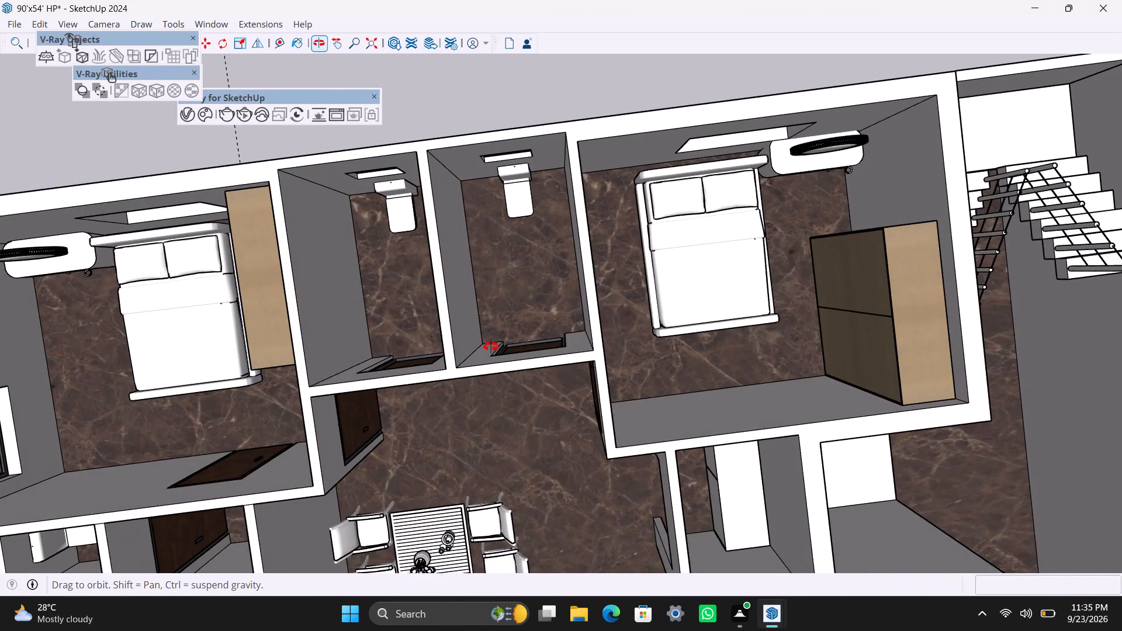
middle_click_drag(491, 346, 434, 296)
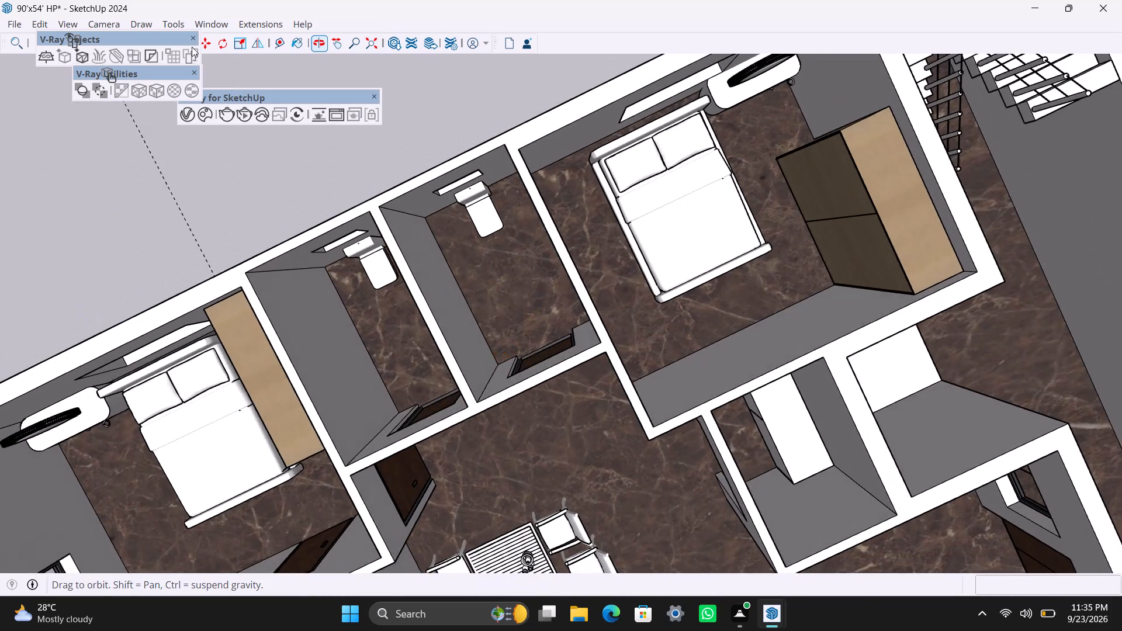
left_click(90, 26)
left_click(137, 82)
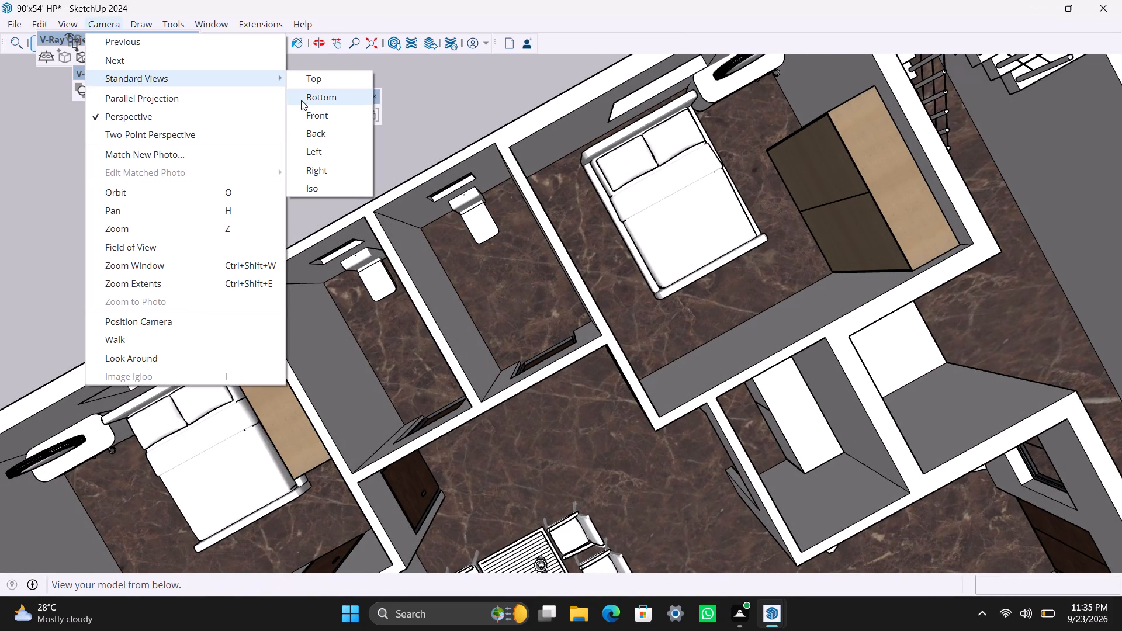
left_click(310, 82)
Draw a 7' 10 1/2" by 5' rectangle over the floor of the adjoining bathroom nearer the staircase.
scroll(480, 192, "up", 2)
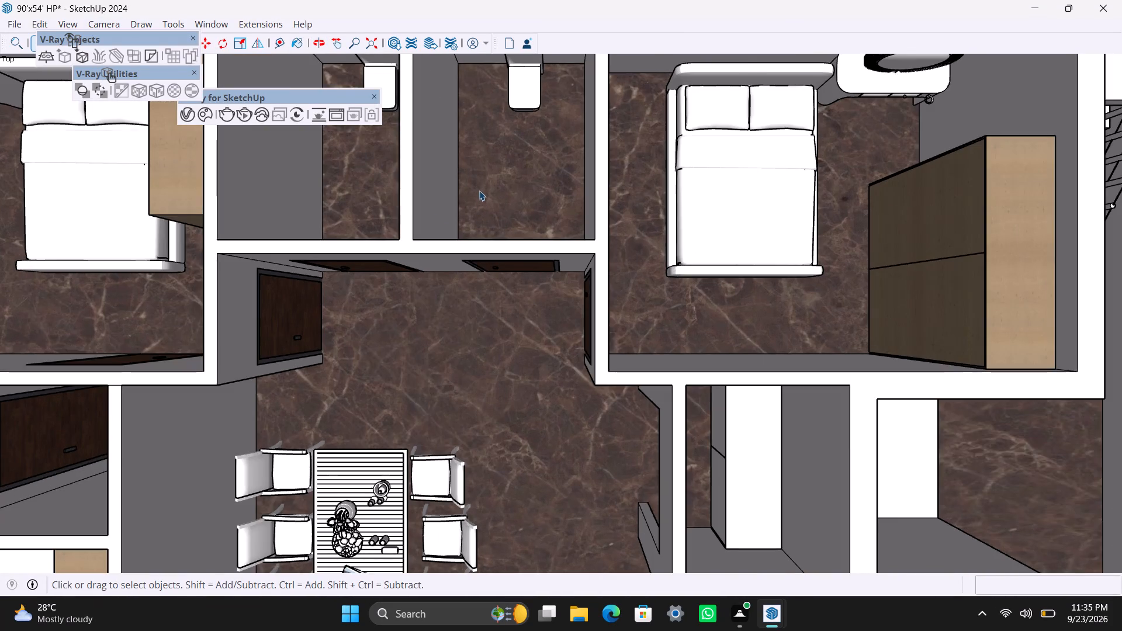
scroll(479, 190, "up", 2)
middle_click_drag(496, 197, 521, 314)
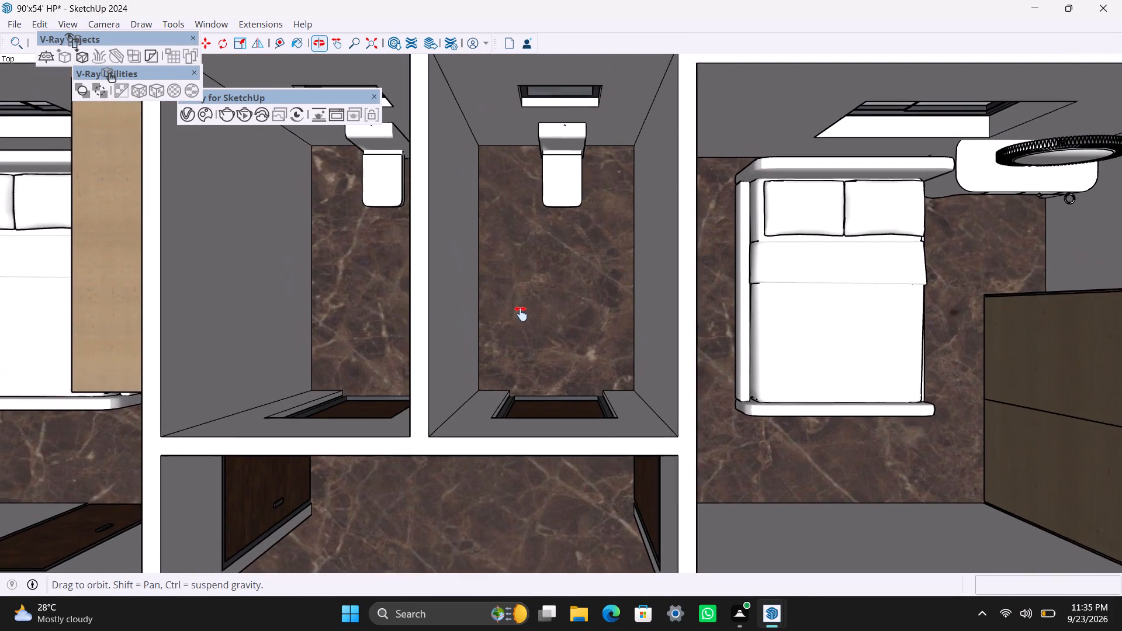
middle_click_drag(521, 314, 525, 333)
key("r")
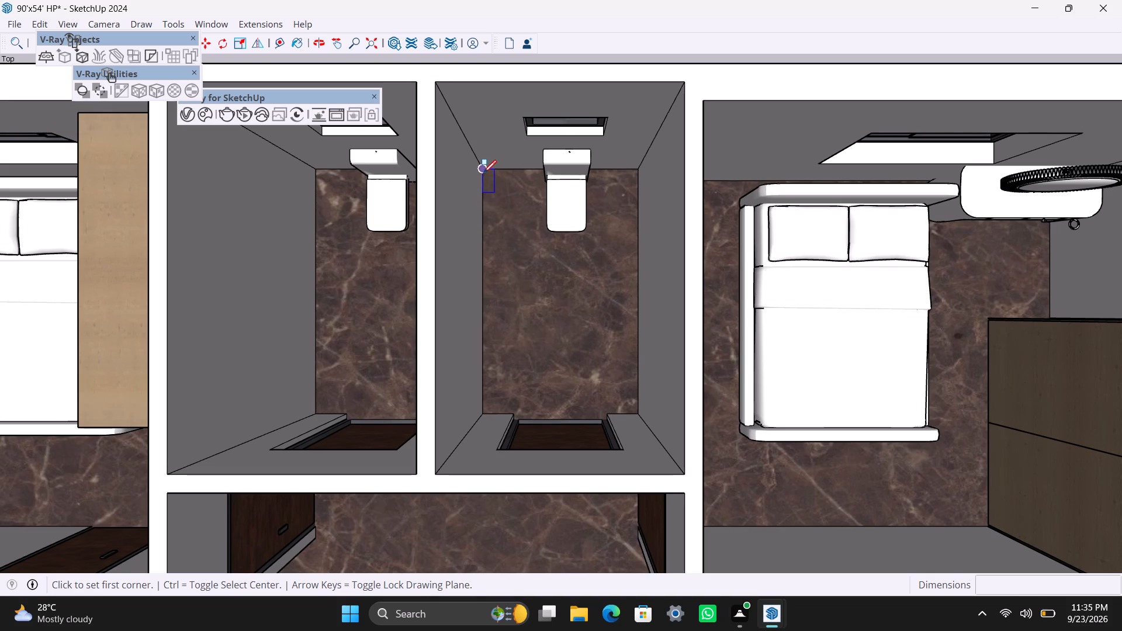
left_click(483, 173)
left_click(635, 415)
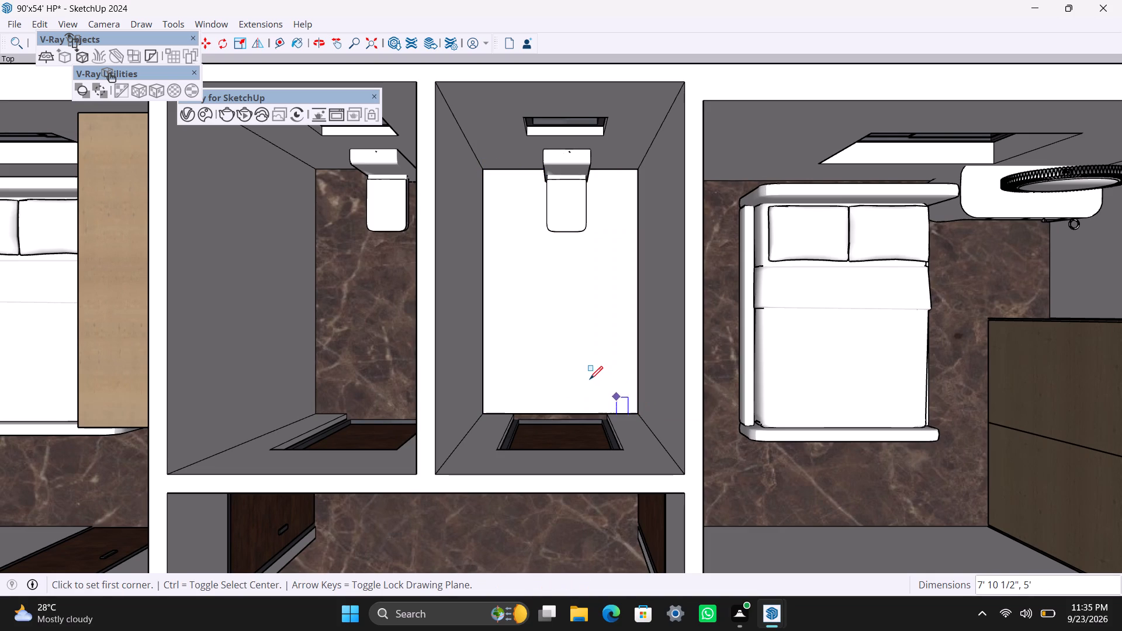
key("space")
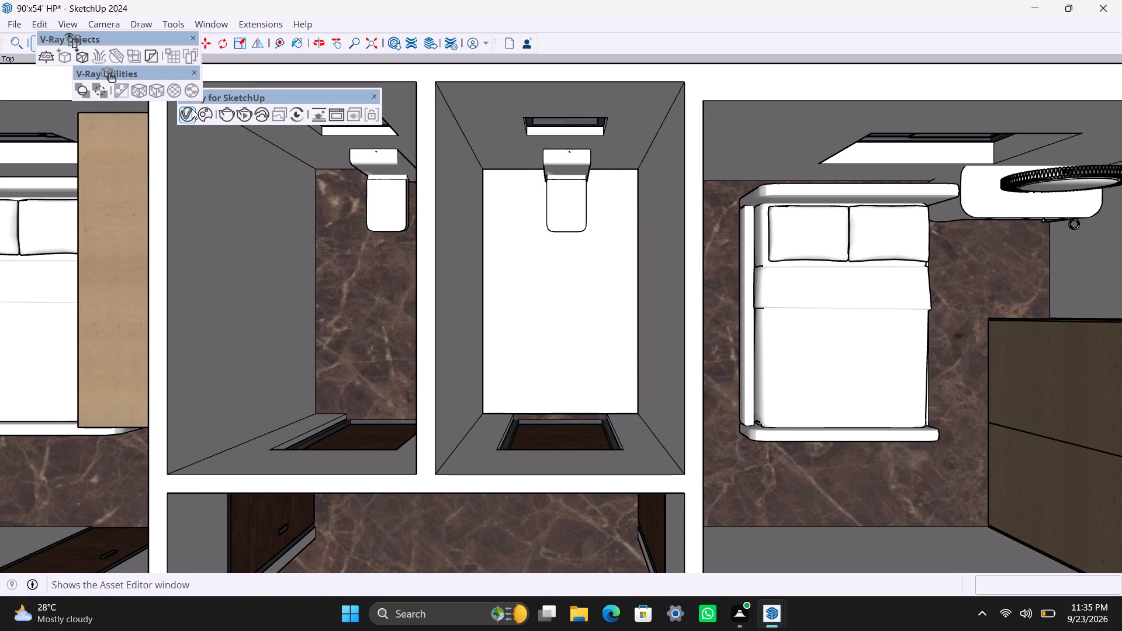
Select the new bathroom floor face and apply the Tiles Marble Blue 01 135cm material to it.
left_click(192, 109)
right_click(480, 265)
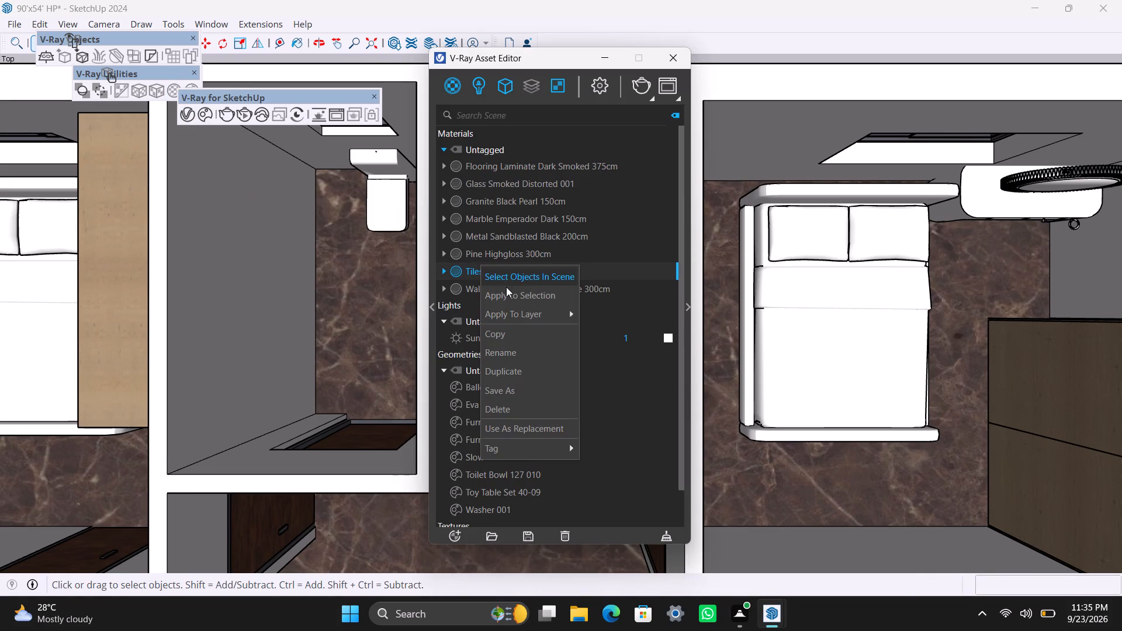
left_click(506, 287)
left_click(581, 59)
left_click(603, 58)
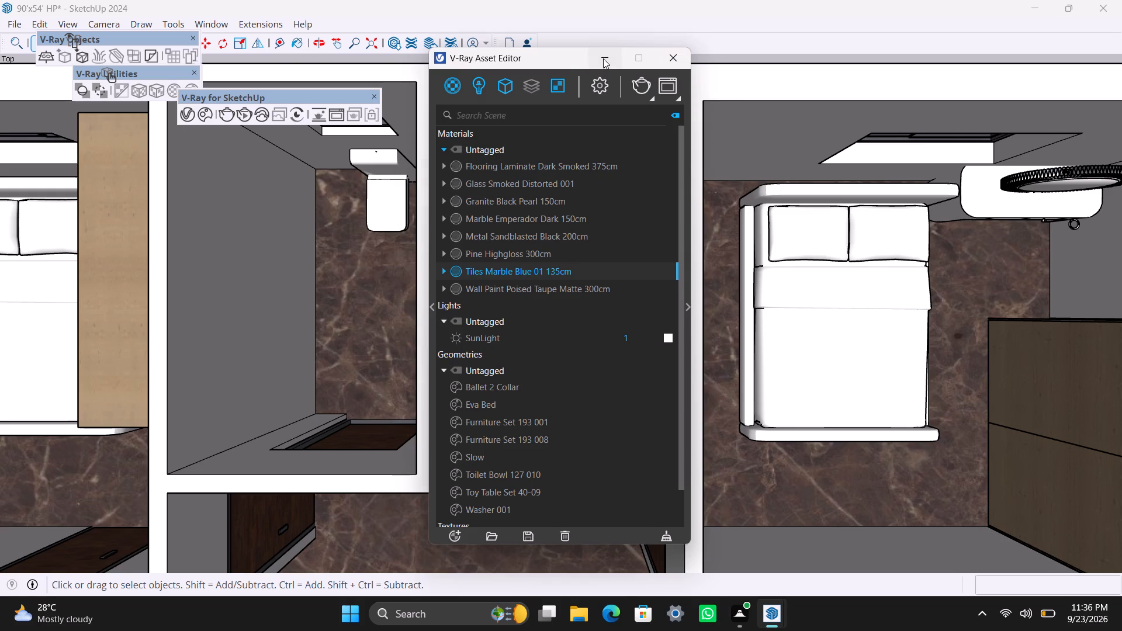
left_click(572, 294)
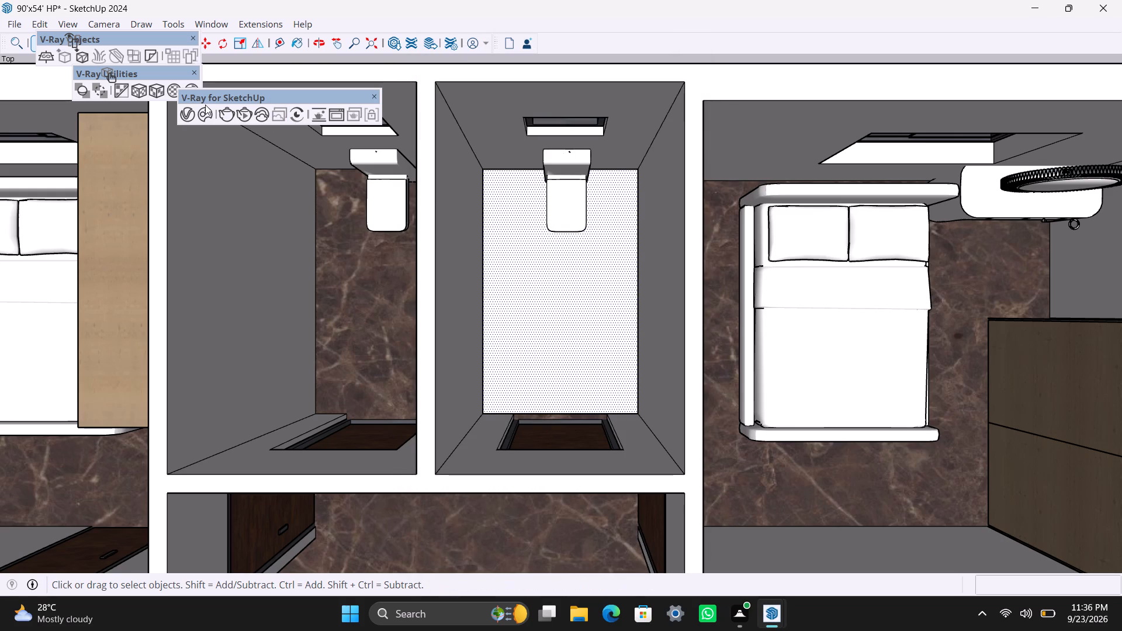
left_click(196, 113)
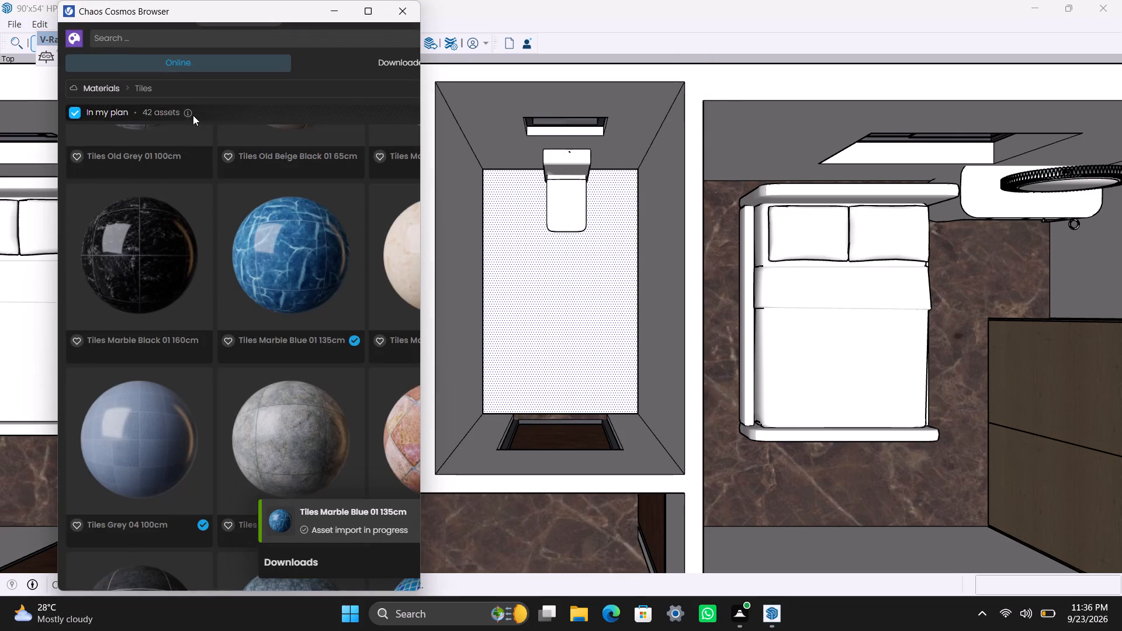
left_click(393, 16)
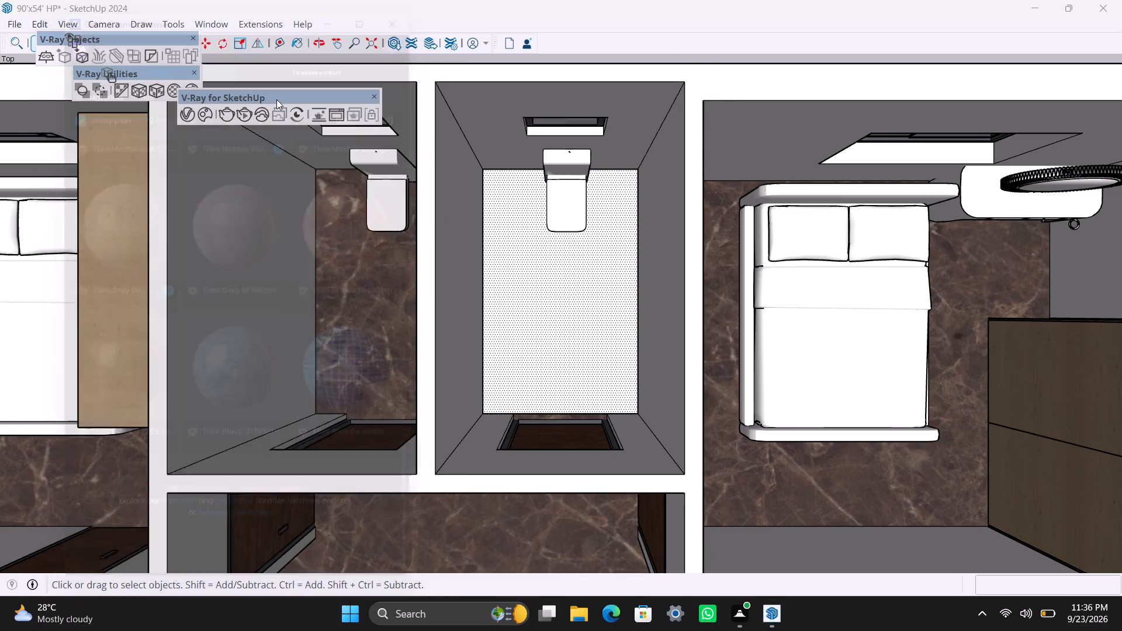
left_click(185, 115)
right_click(552, 269)
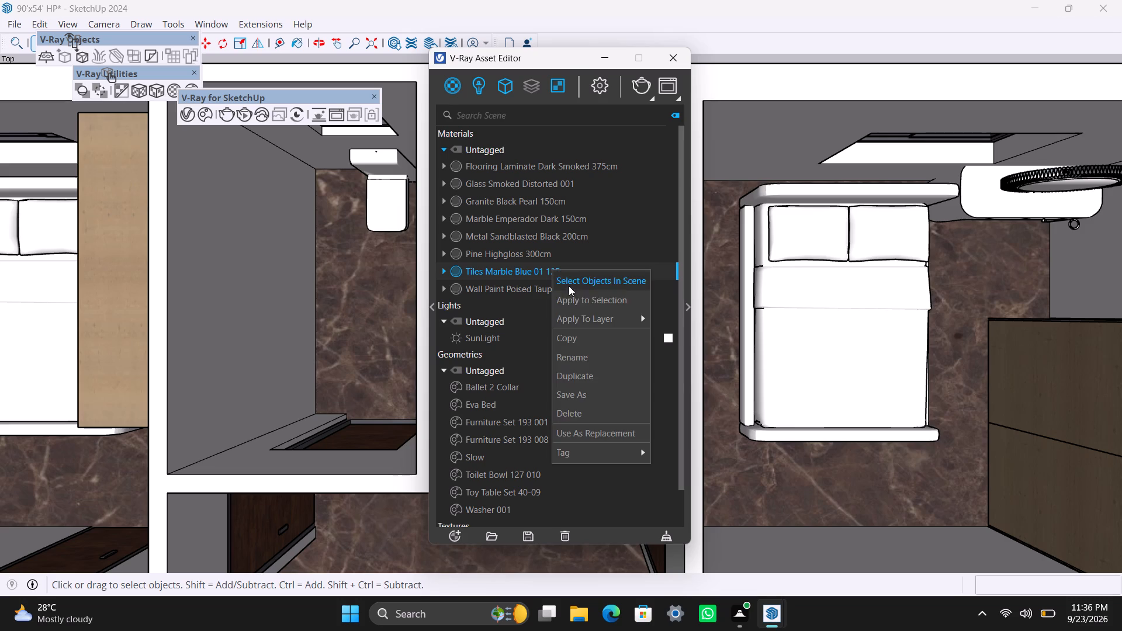
left_click(570, 297)
left_click(605, 58)
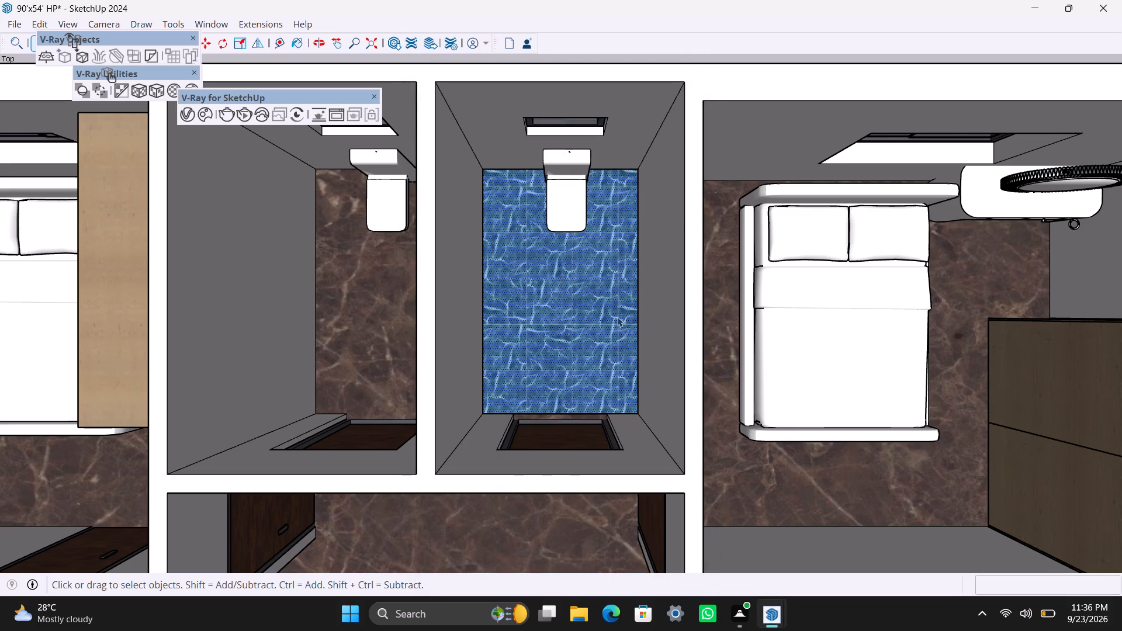
Push/Pull the blue-tiled floor face of the bathroom nearer the staircase by 0.1".
right_click(600, 320)
left_click(530, 385)
key("p")
left_click(512, 330)
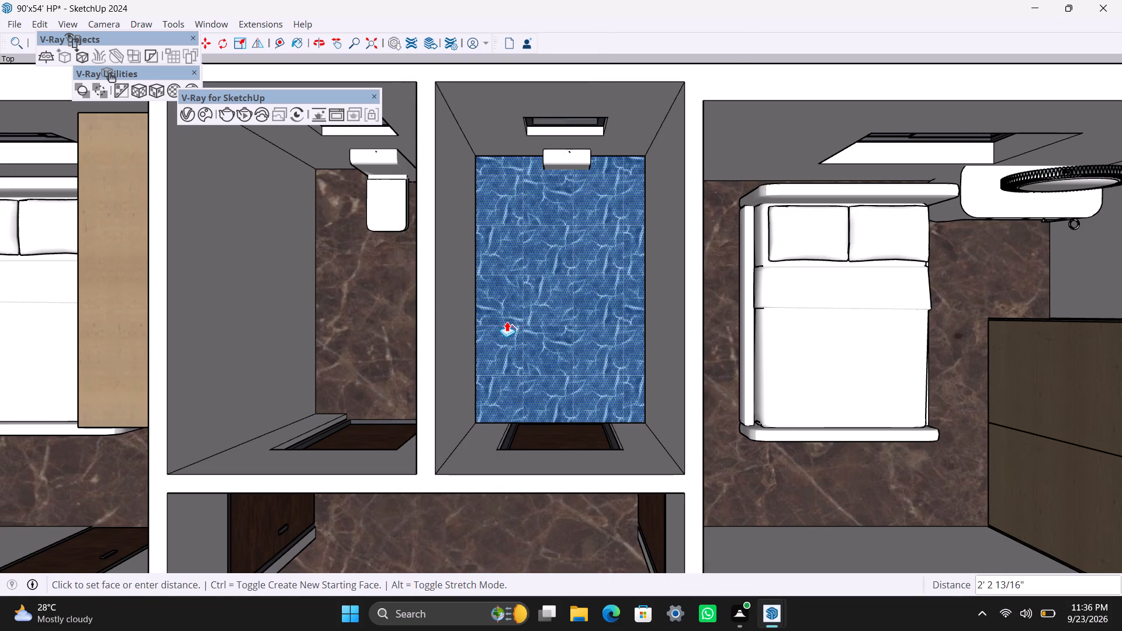
type("0.1\"")
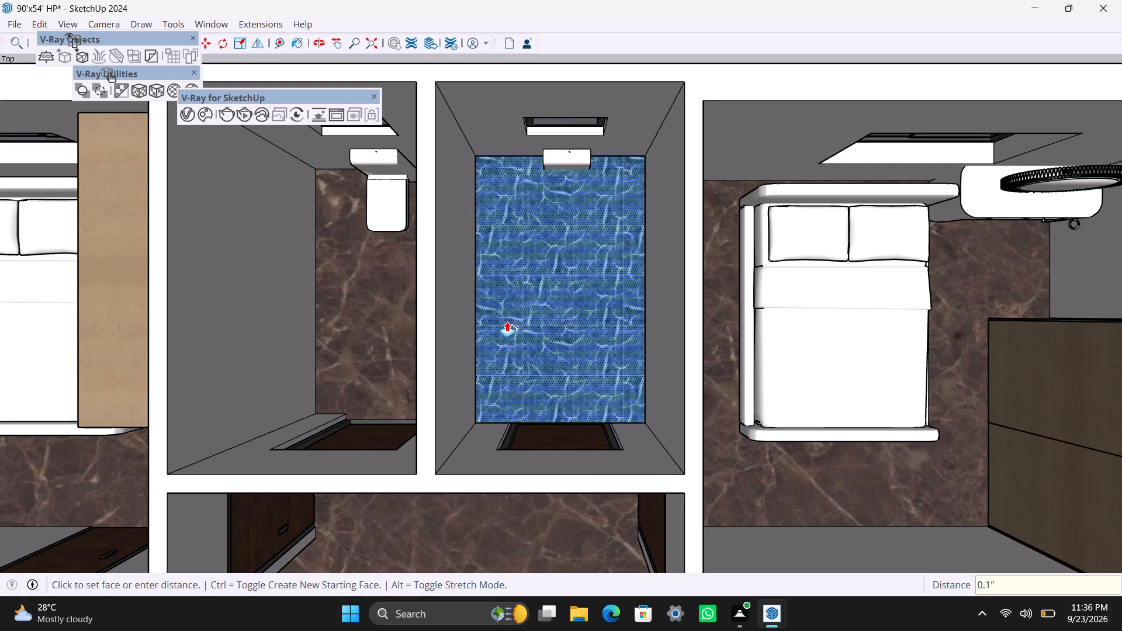
key("Return")
key("space")
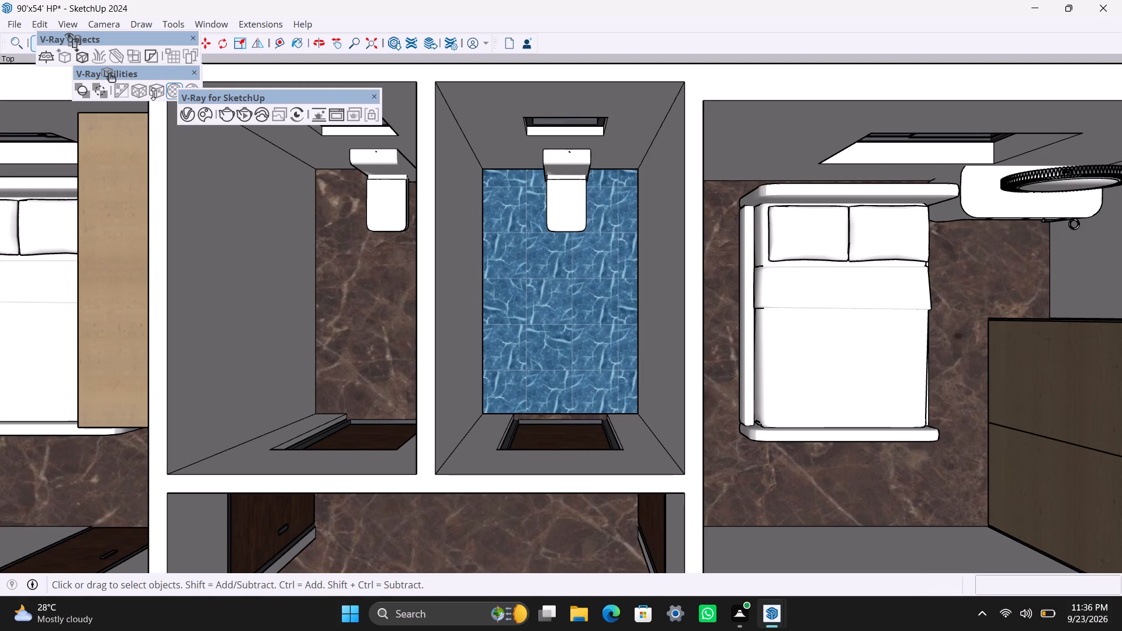
Apply V-Ray cubic projection scaled to the bounding box to the blue-tiled floor of the bathroom nearer the staircase.
key("space")
left_click(625, 40)
left_click(592, 258)
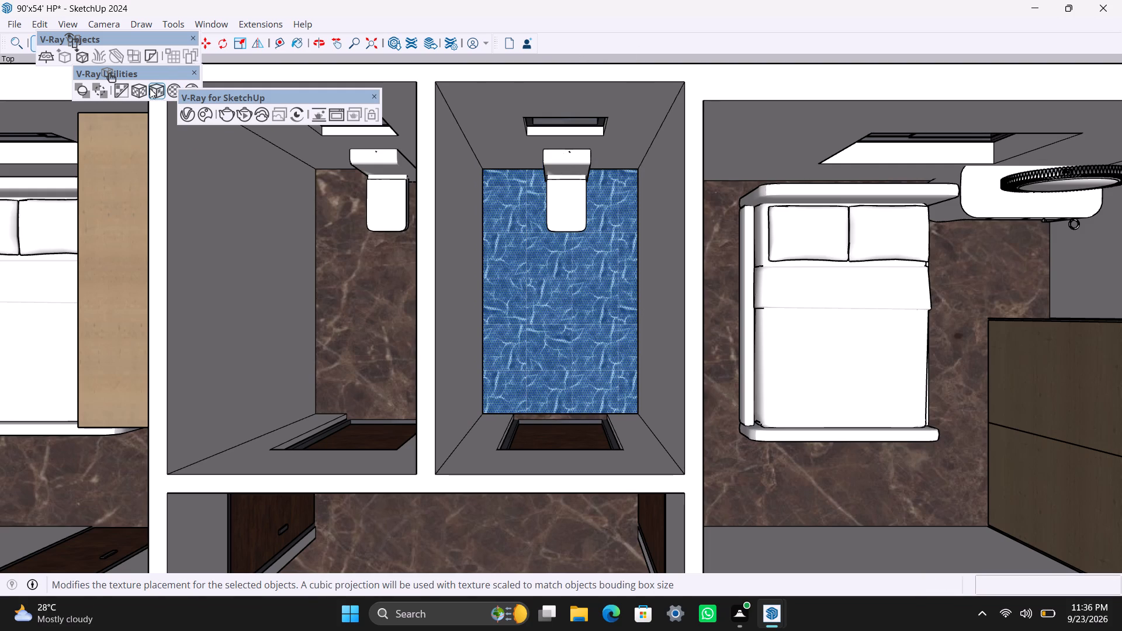
left_click(150, 88)
left_click(288, 301)
key("space")
double_click(408, 350)
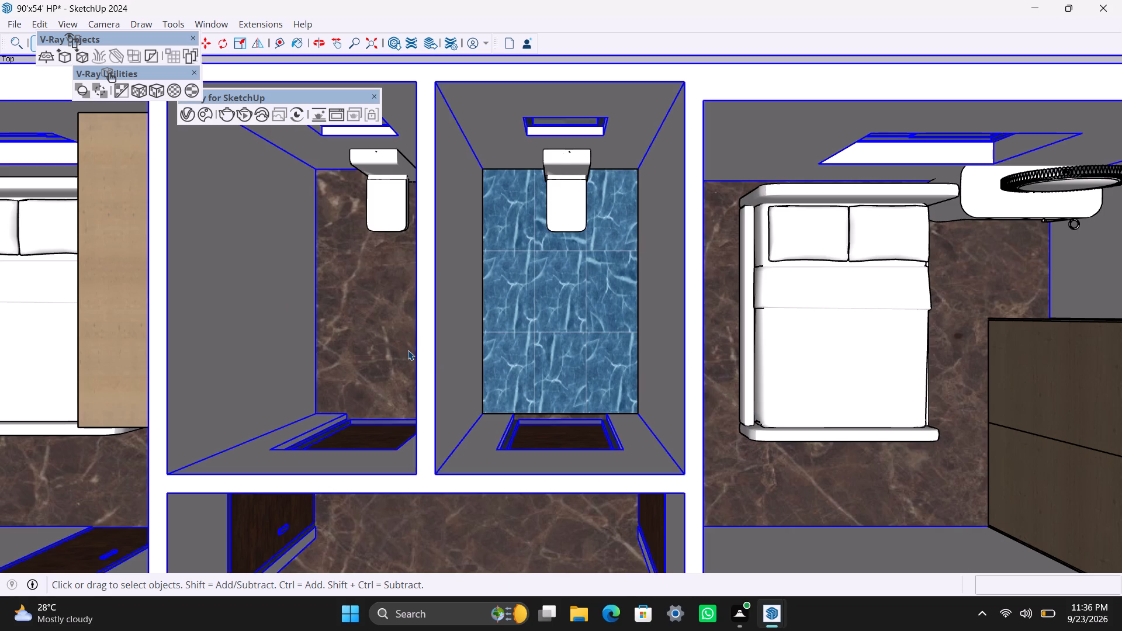
scroll(401, 349, "down", 2)
middle_click_drag(378, 359, 438, 363, "shift")
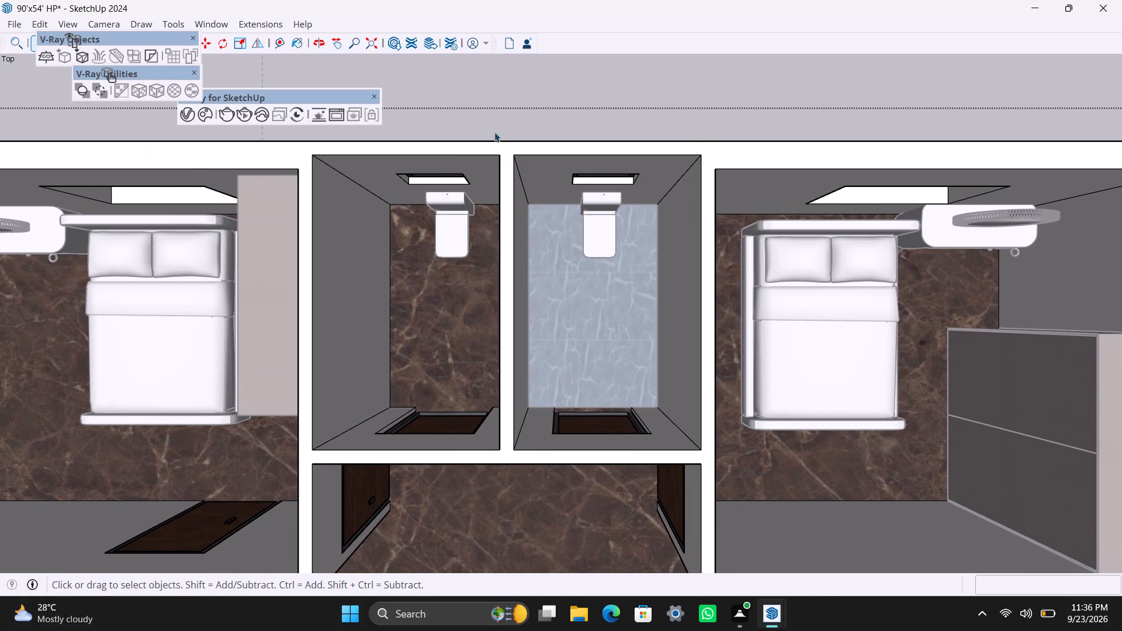
left_click(511, 91)
Draw a 4' 6" by 7' 10 1/2" rectangle over the brown marble floor of the neighbouring bathroom.
scroll(469, 325, "down", 2)
middle_click_drag(456, 341, 534, 329, "shift")
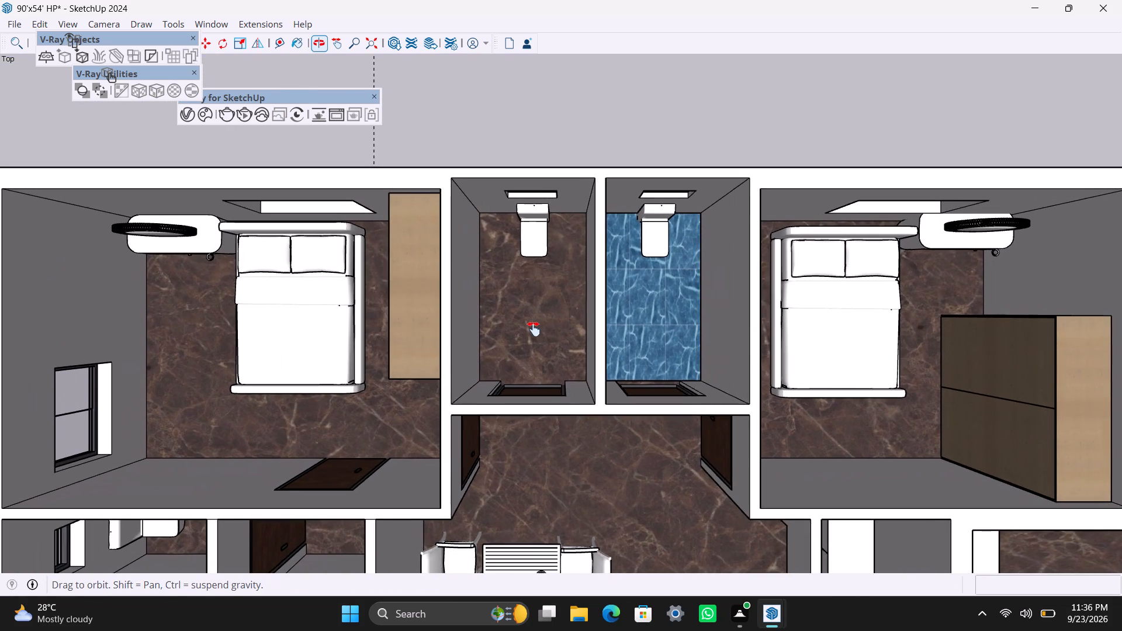
middle_click_drag(534, 329, 536, 329, "shift")
key("r")
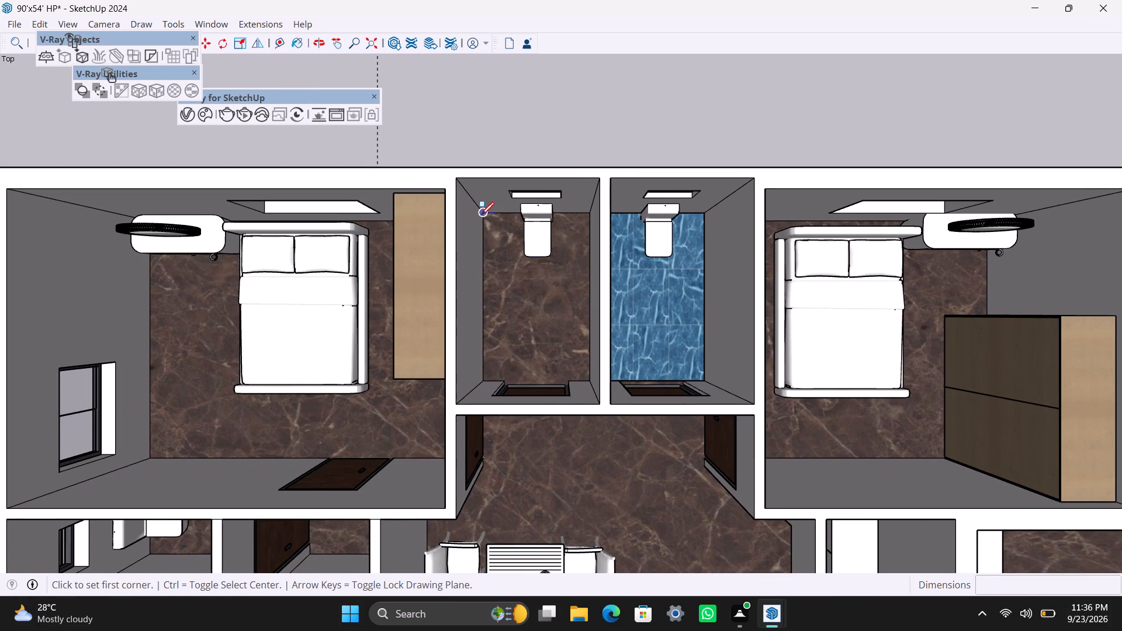
left_click_drag(483, 214, 483, 224)
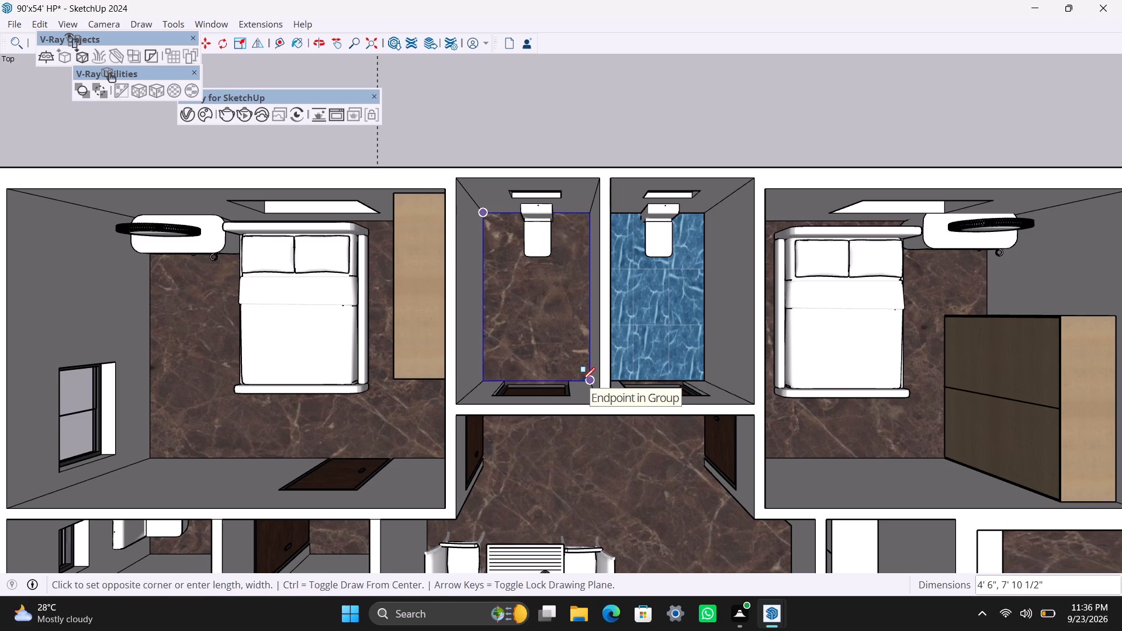
left_click(582, 380)
key("space")
Select the neighbouring bathroom's new floor face and apply the Tiles Marble Blue 01 135cm material to it.
left_click(542, 344)
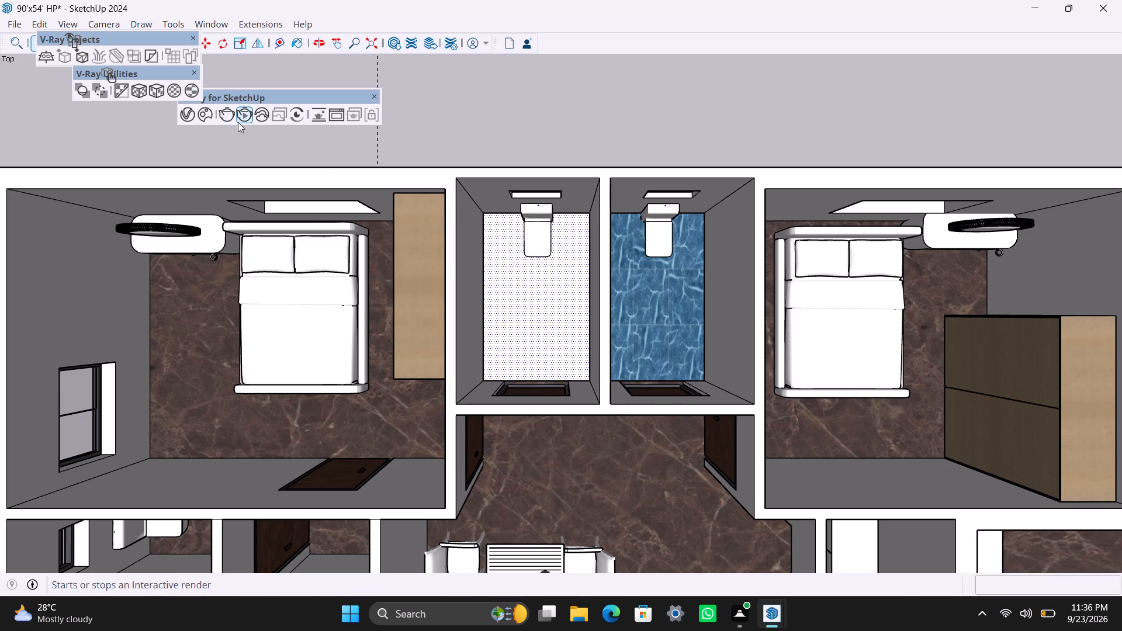
left_click(192, 118)
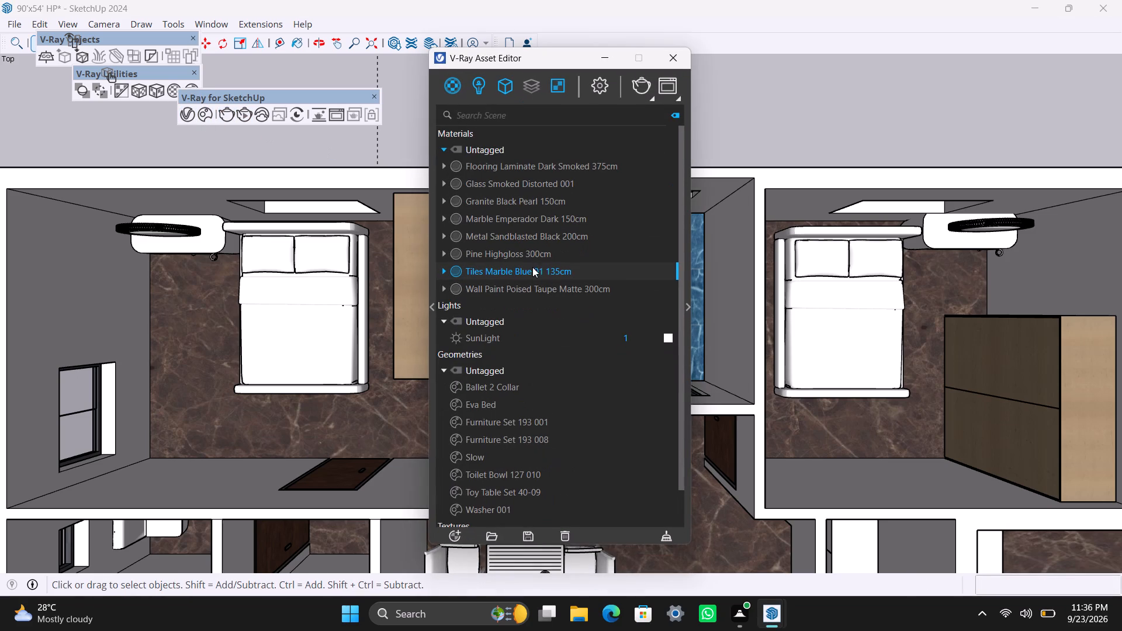
right_click(532, 267)
left_click(567, 299)
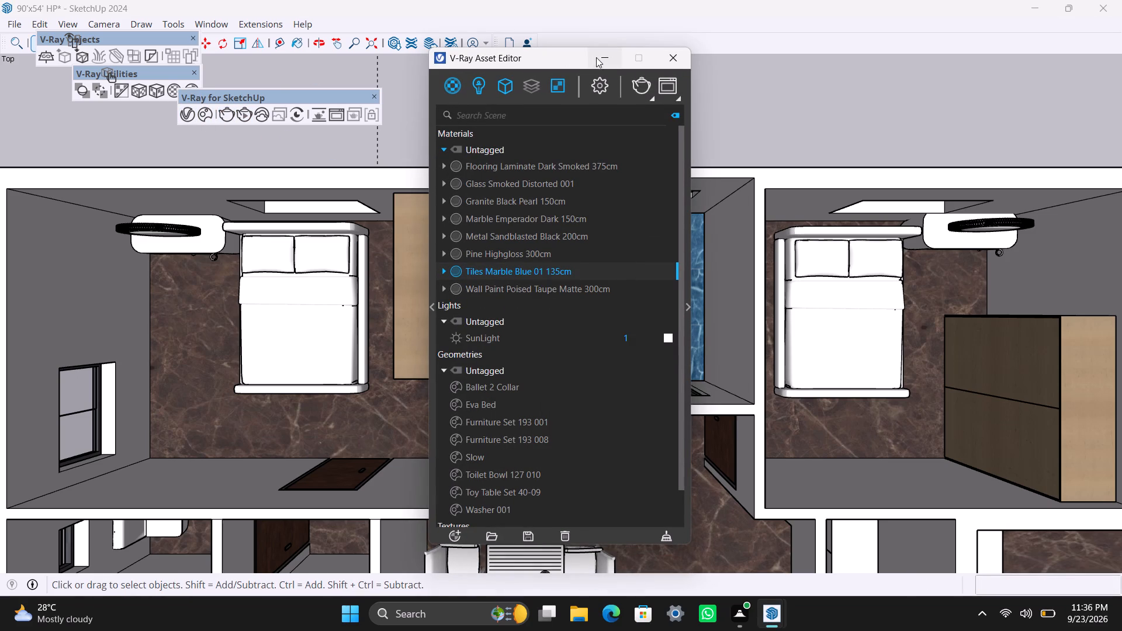
left_click(597, 57)
Push/Pull the blue-tiled floor face of the neighbouring bathroom by 0.1".
key("p")
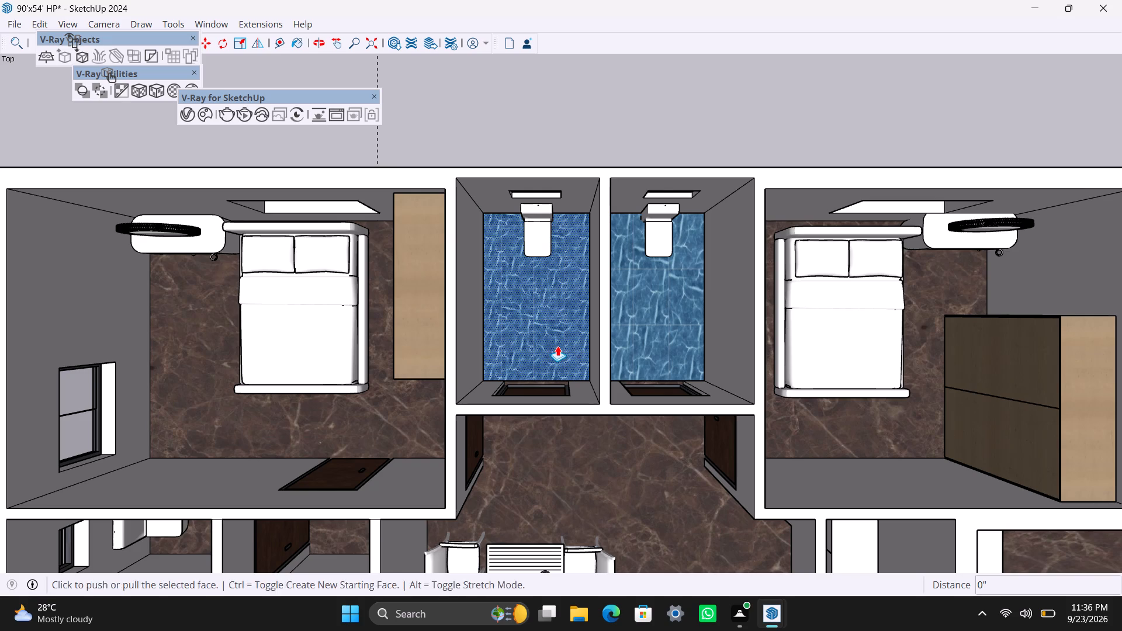
left_click(557, 346)
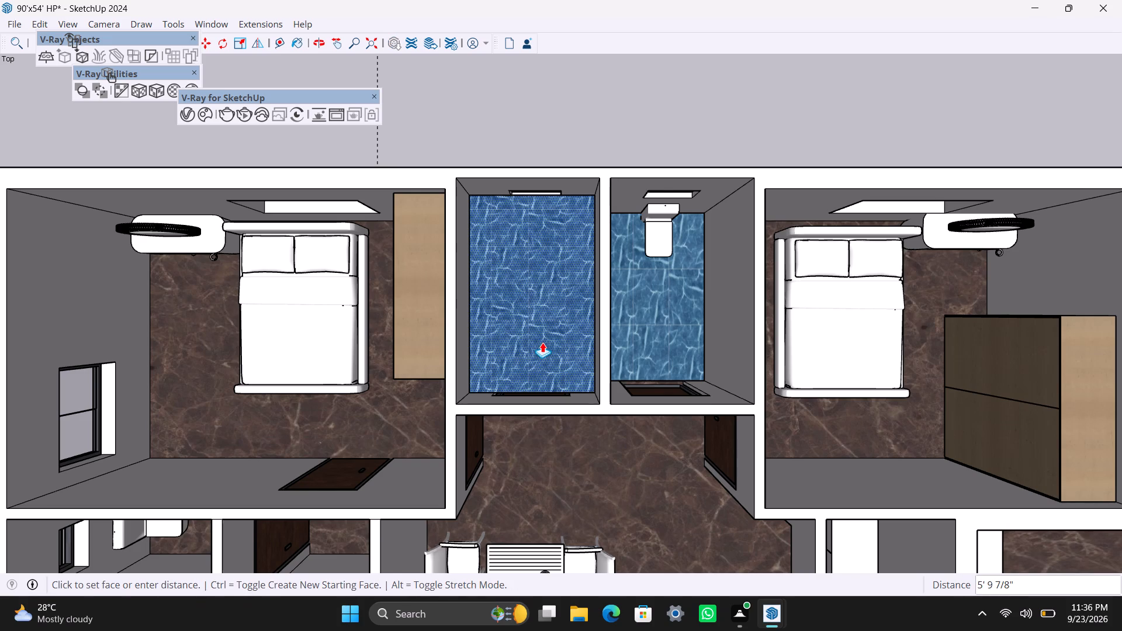
type("0.1\"")
key("Return")
key("space")
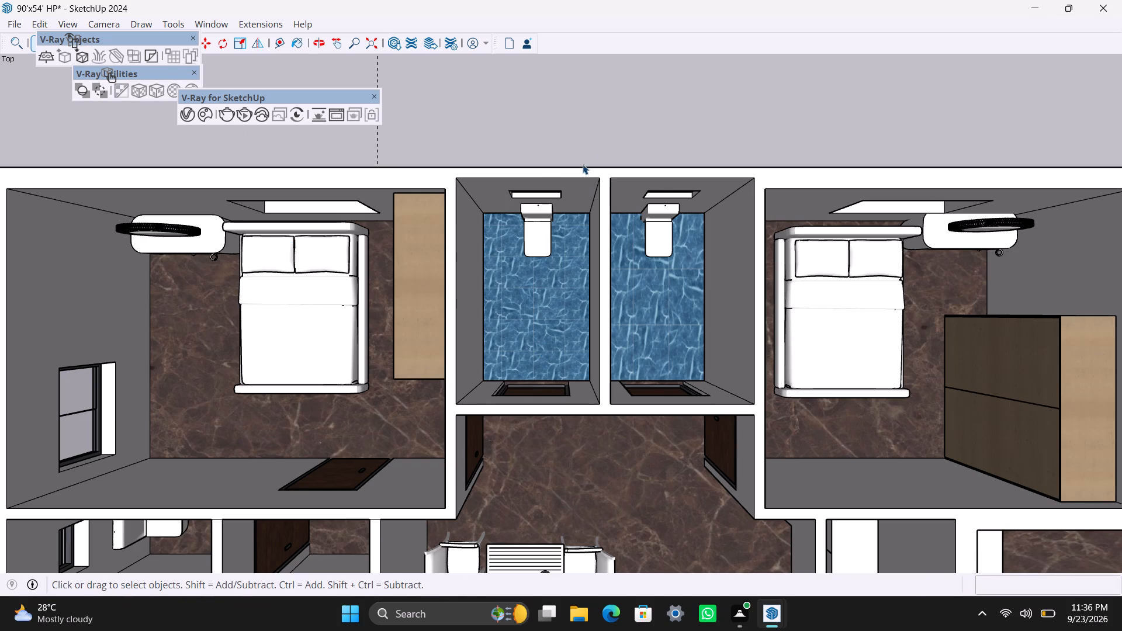
Apply V-Ray cubic projection scaled to the bounding box to the neighbouring bathroom's blue-tiled floor and save the model.
left_click(519, 341)
left_click(152, 91)
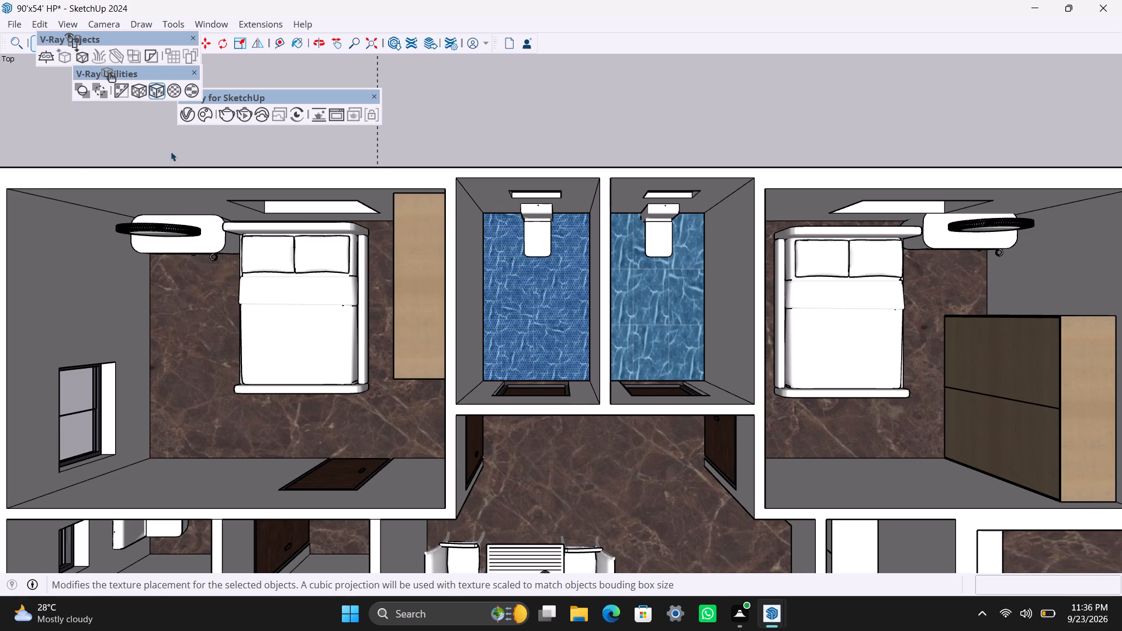
key("ctrl+s")
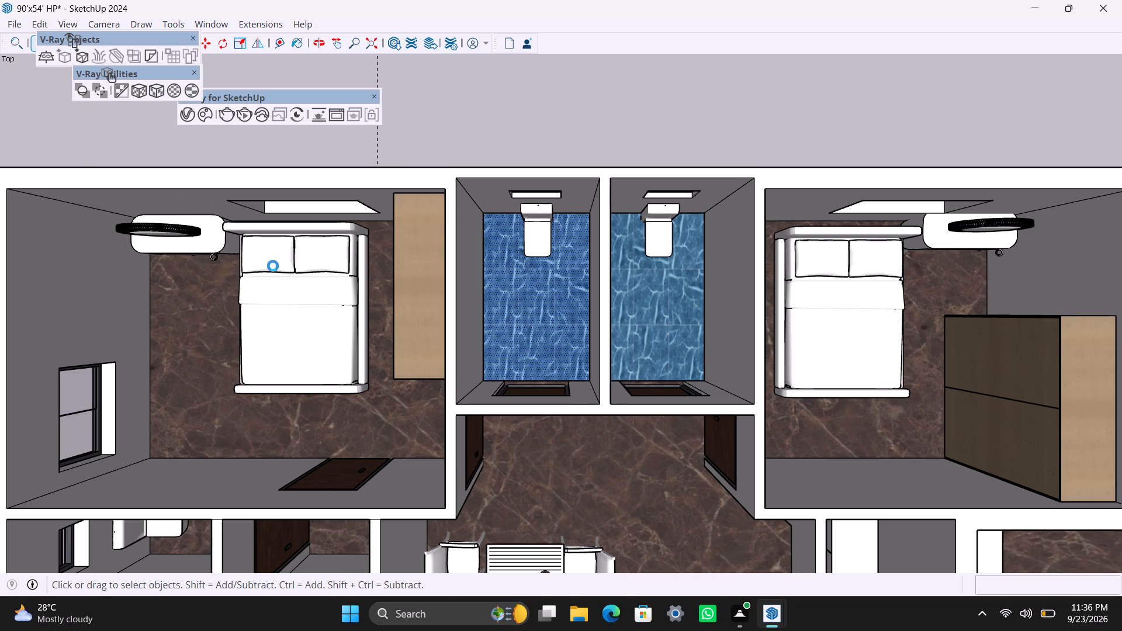
Draw a corner-to-corner rectangle over the brown marble floor of the small bathroom between the two bedrooms on the outer side wall.
scroll(353, 348, "down", 8)
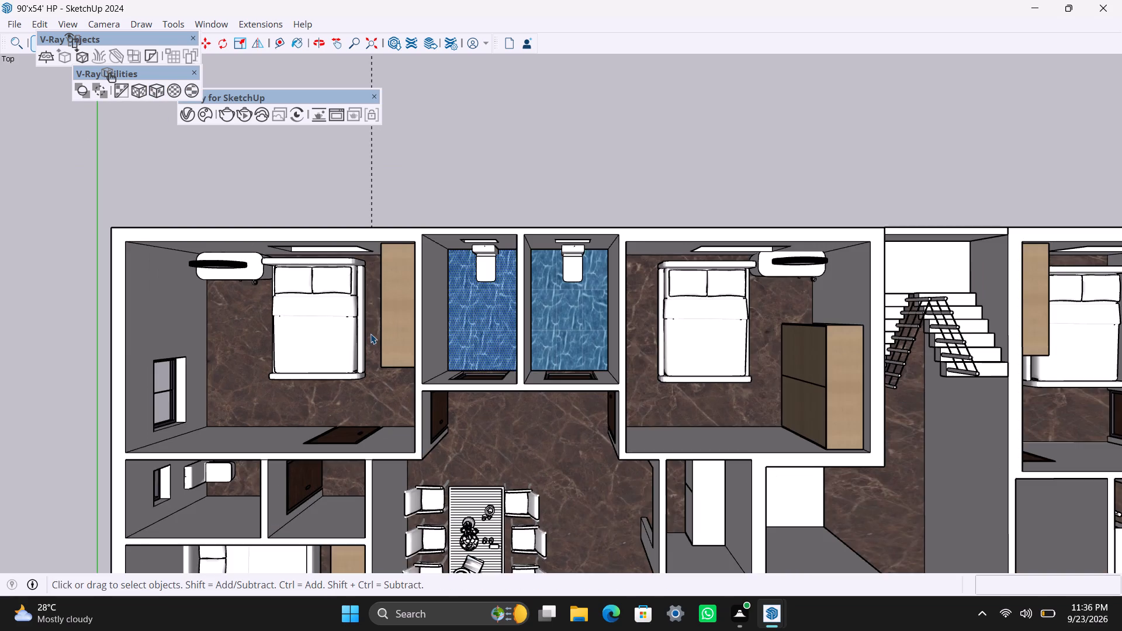
scroll(370, 332, "down", 8)
middle_click_drag(415, 379, 437, 260, "shift")
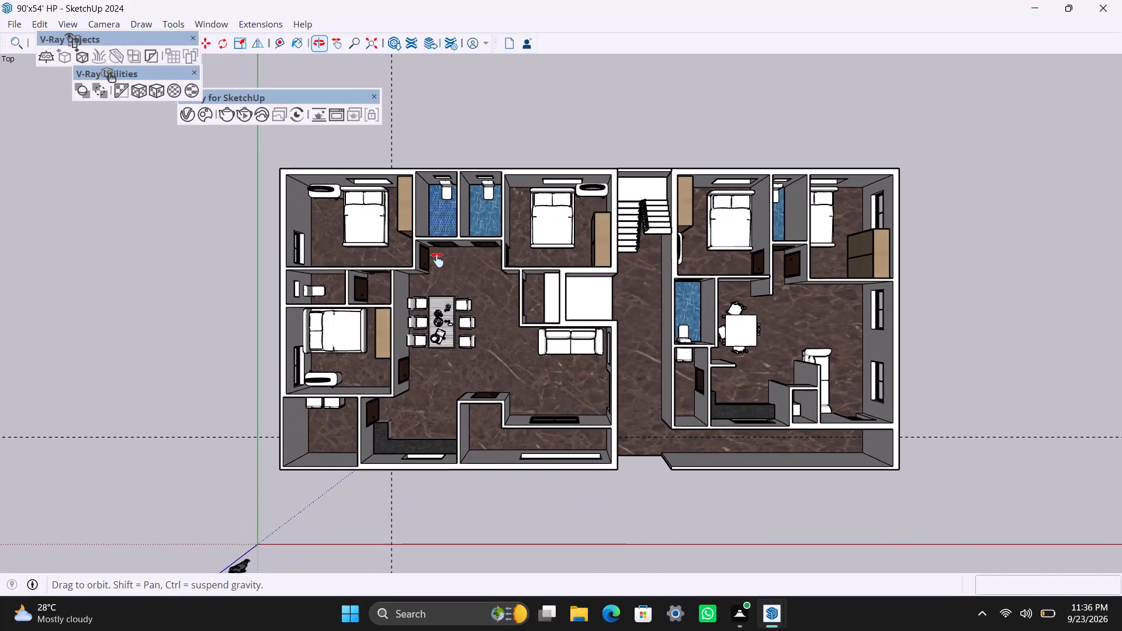
middle_click_drag(437, 260, 439, 258, "shift")
scroll(332, 296, "up", 2)
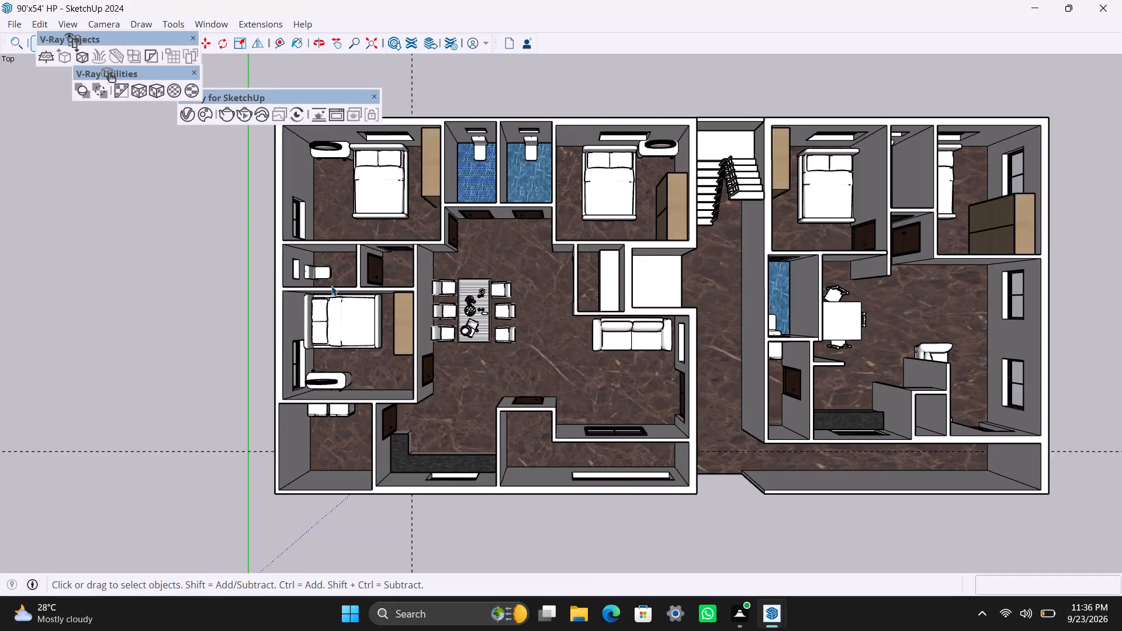
scroll(331, 286, "up", 11)
middle_click_drag(341, 279, 460, 321)
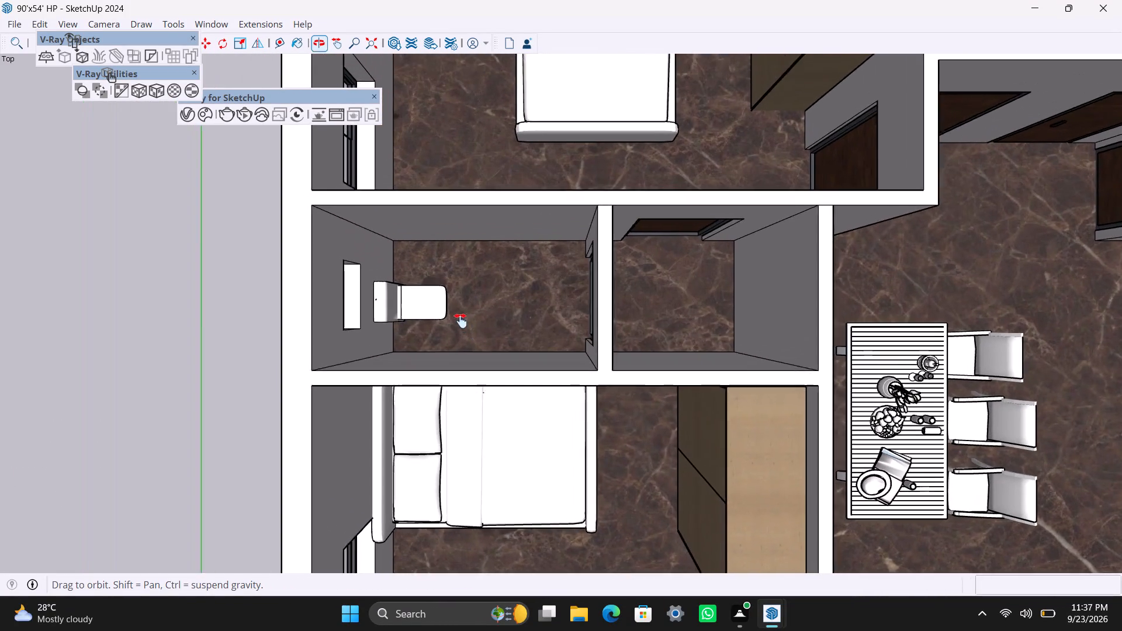
middle_click_drag(460, 321, 512, 338)
scroll(484, 307, "up", 1)
key("r")
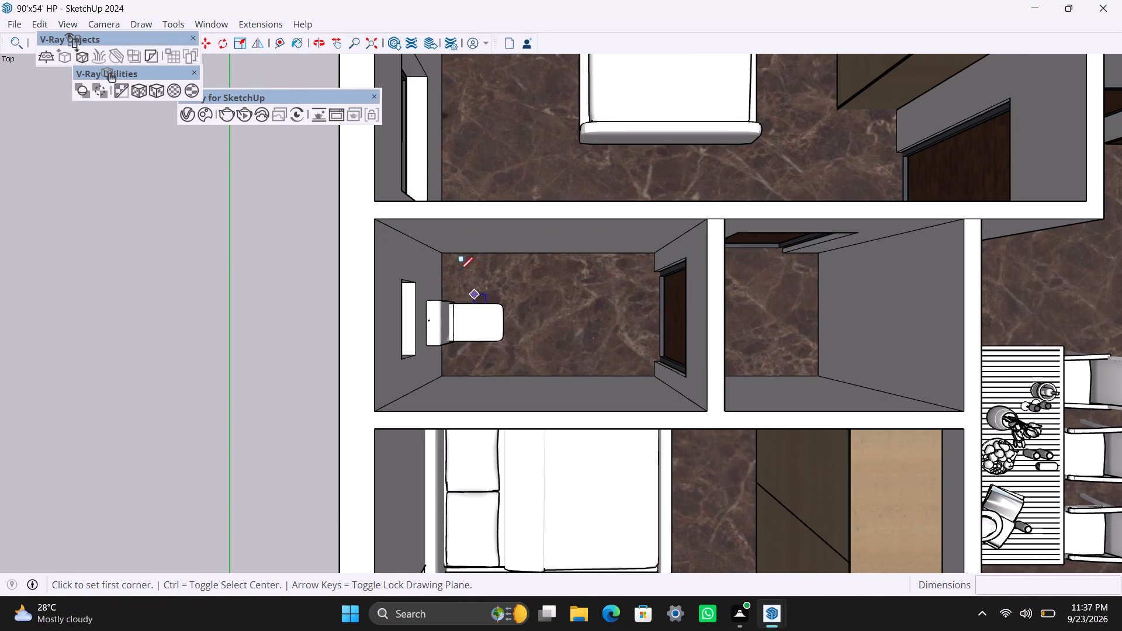
left_click(448, 253)
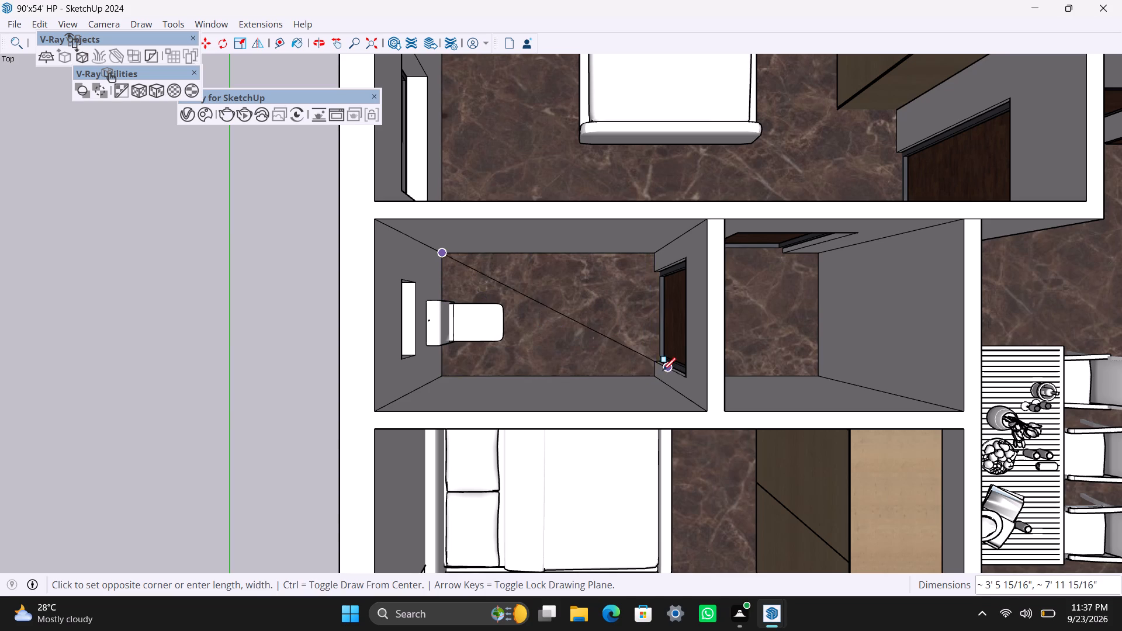
left_click(660, 376)
key("space")
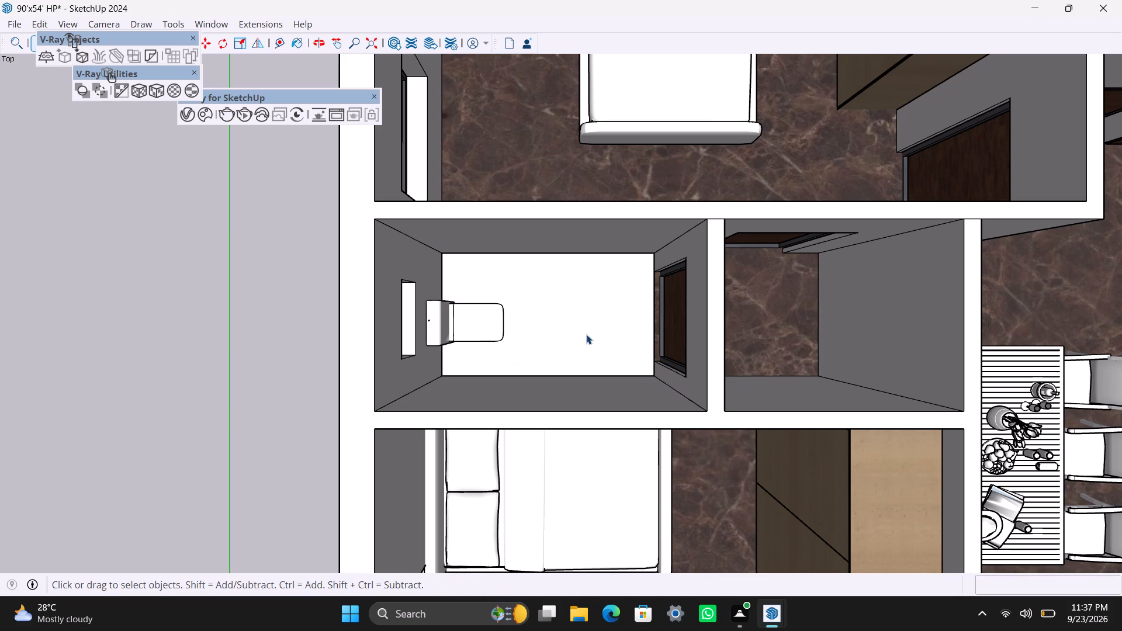
Select the small bathroom's new floor face and apply the Tiles Marble Blue 01 135cm material to it.
left_click(586, 334)
left_click(184, 116)
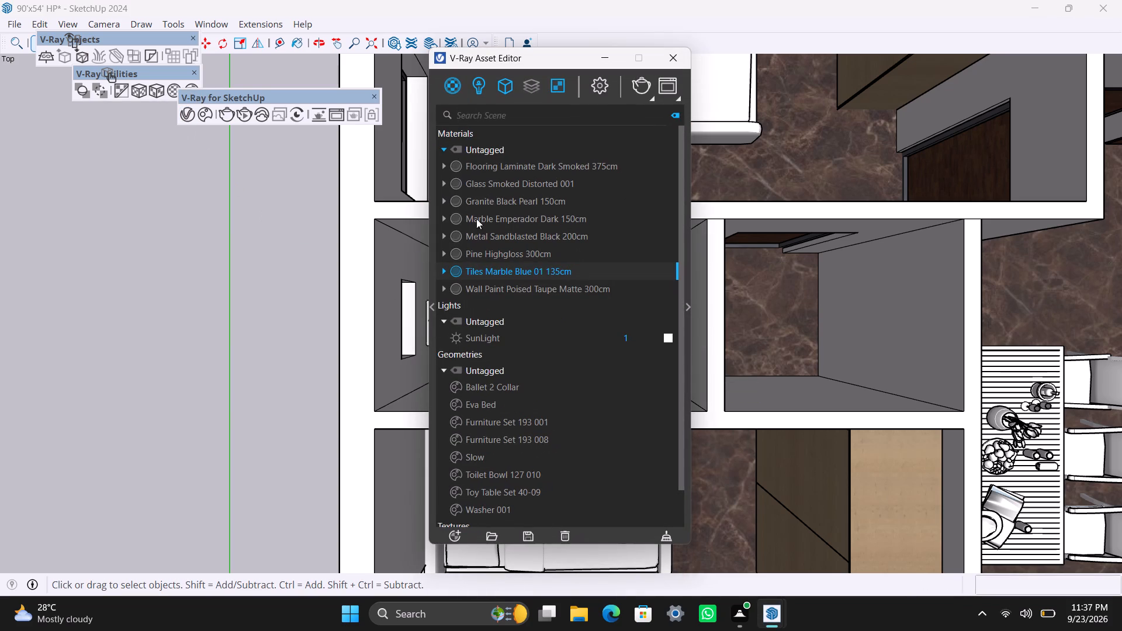
right_click(492, 269)
left_click(521, 297)
left_click(607, 59)
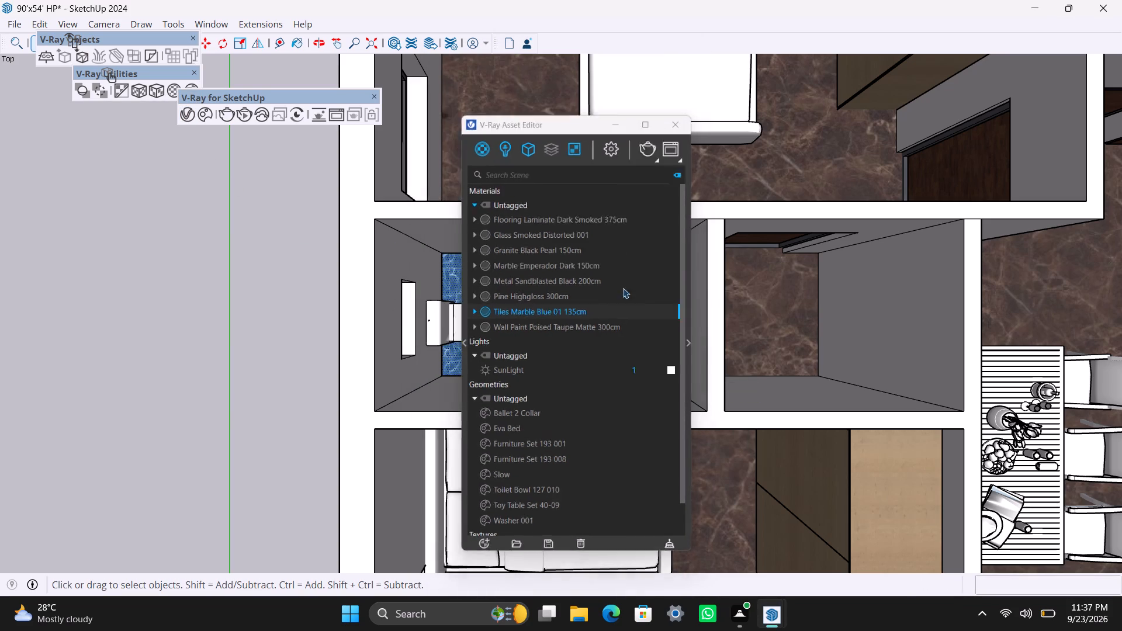
Push/Pull the blue-tiled floor face of the small bathroom by 0.1".
key("p")
left_click(582, 348)
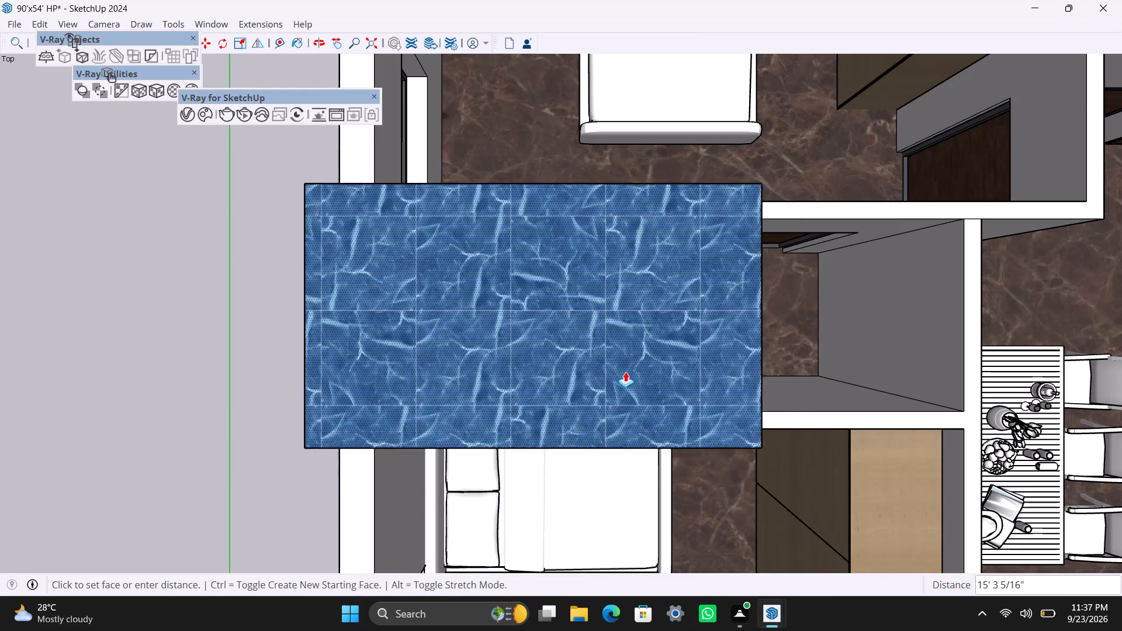
key("Escape")
left_click(598, 349)
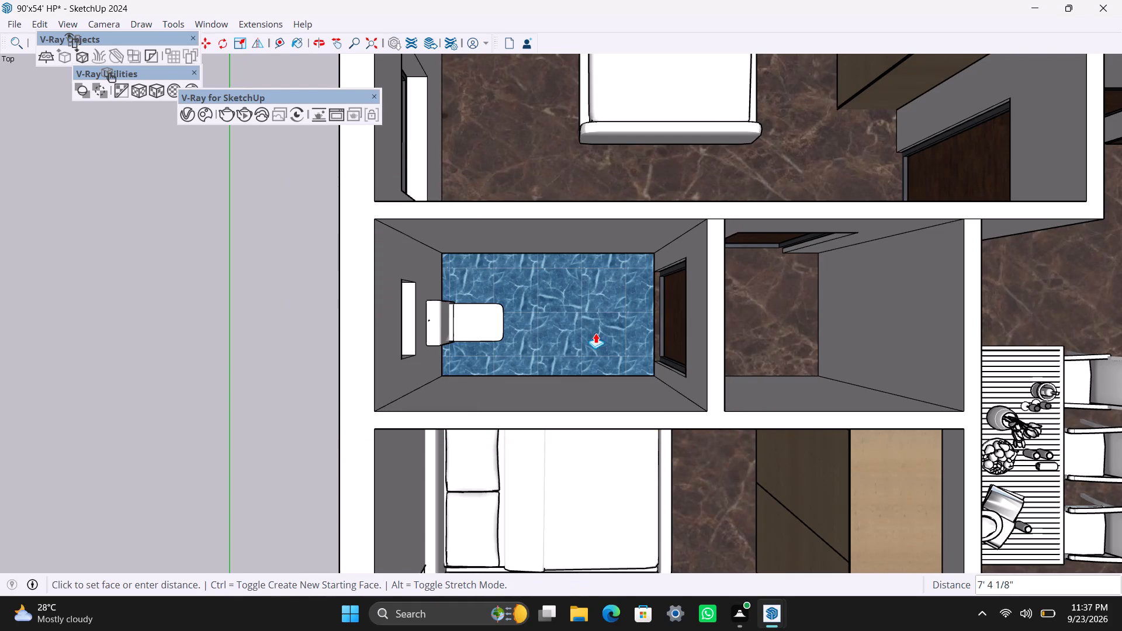
key("ctrl+z")
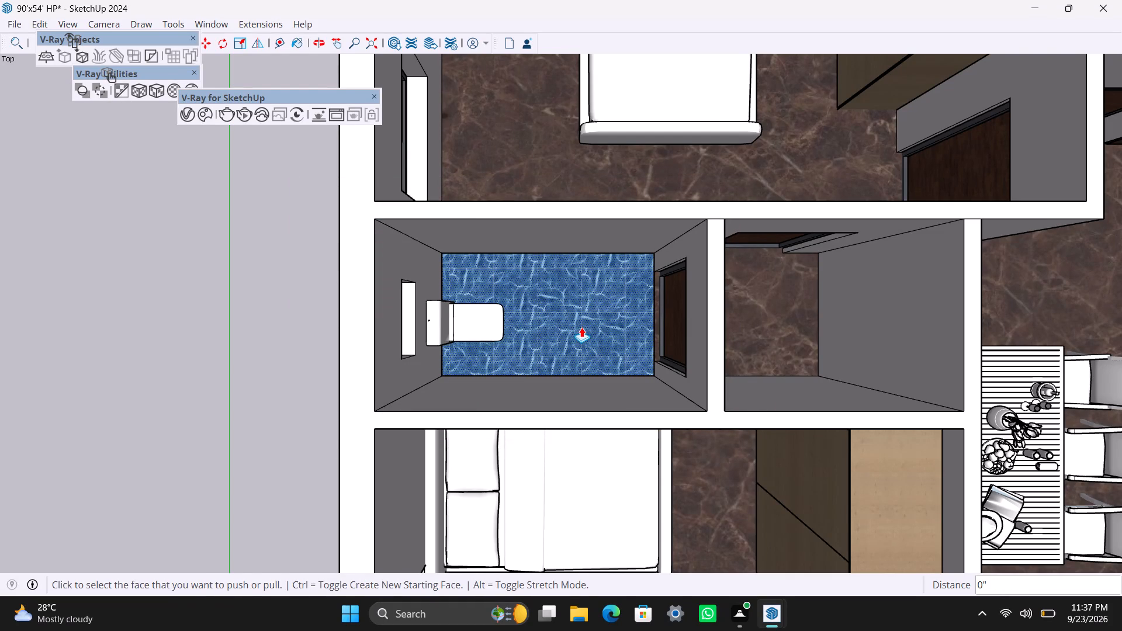
left_click(581, 327)
type("0.1\"")
key("Return")
key("space")
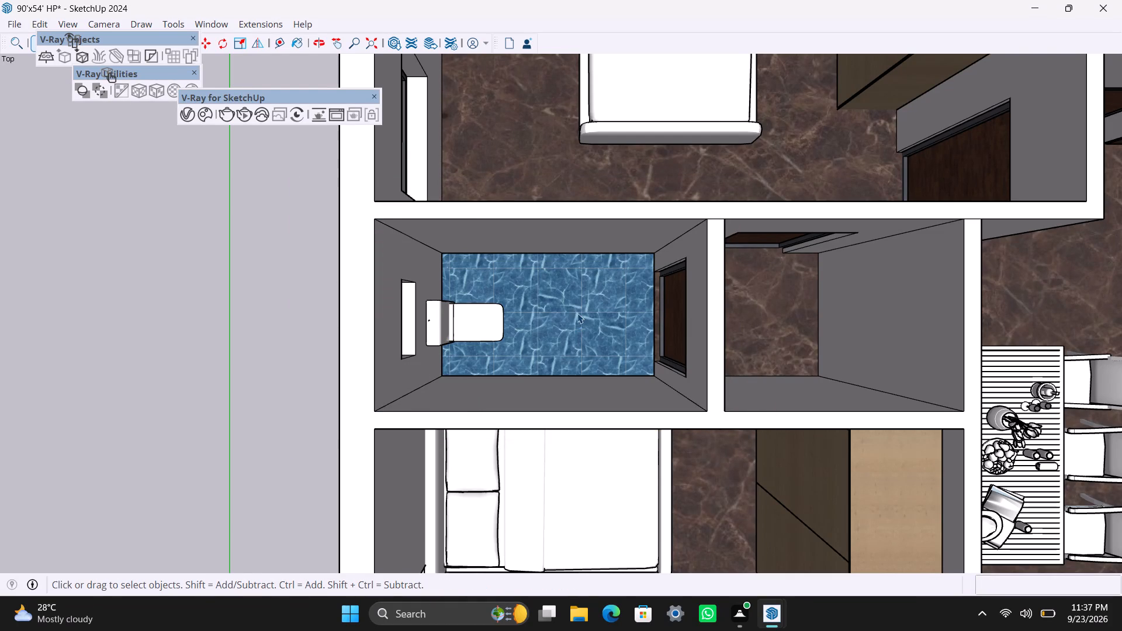
Apply V-Ray cubic projection scaled to the bounding box to the small bathroom's blue-tiled floor and save the model.
left_click(529, 314)
left_click(157, 93)
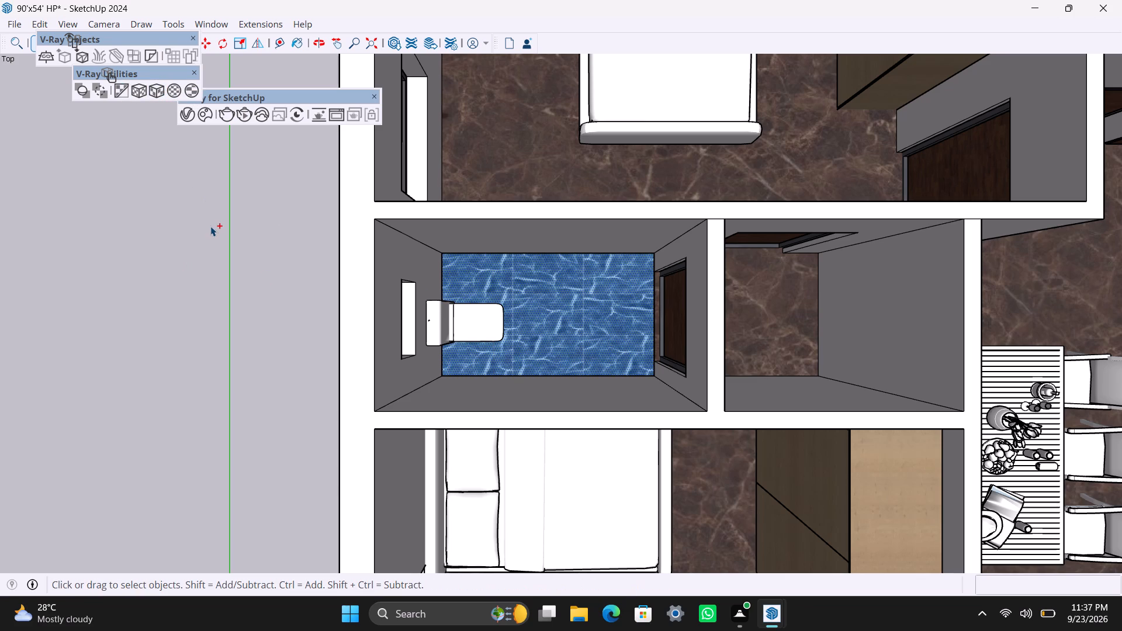
key("ctrl+s")
key("space")
Draw a rectangle covering the top of the white cabinet in the small room behind the sofa.
scroll(227, 317, "down", 15)
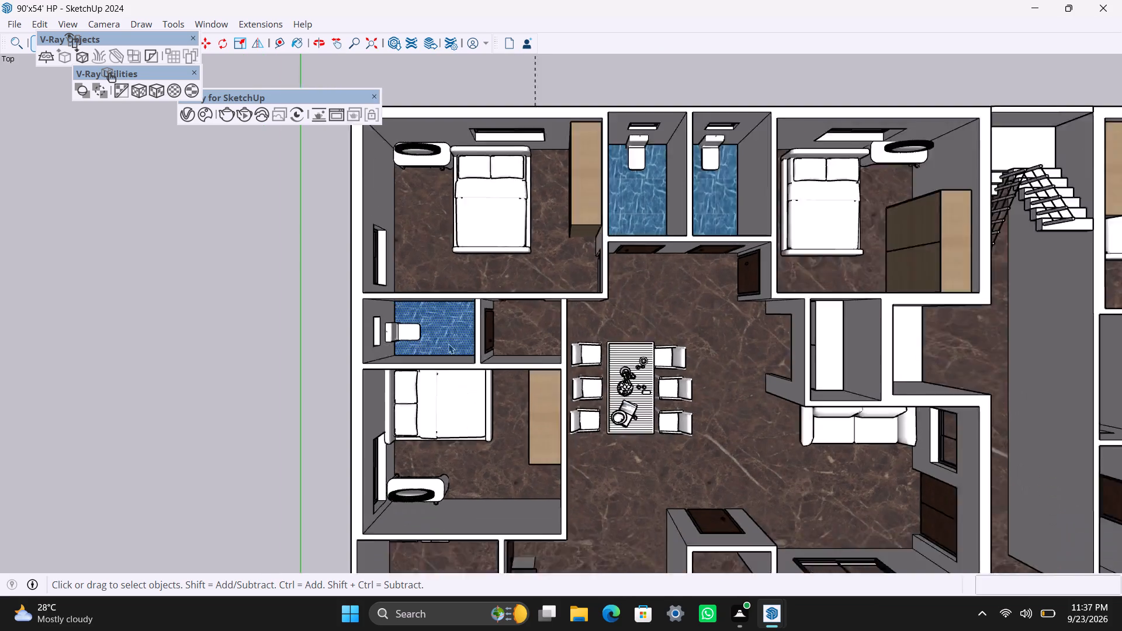
scroll(448, 344, "down", 5)
middle_click_drag(488, 377, 382, 346)
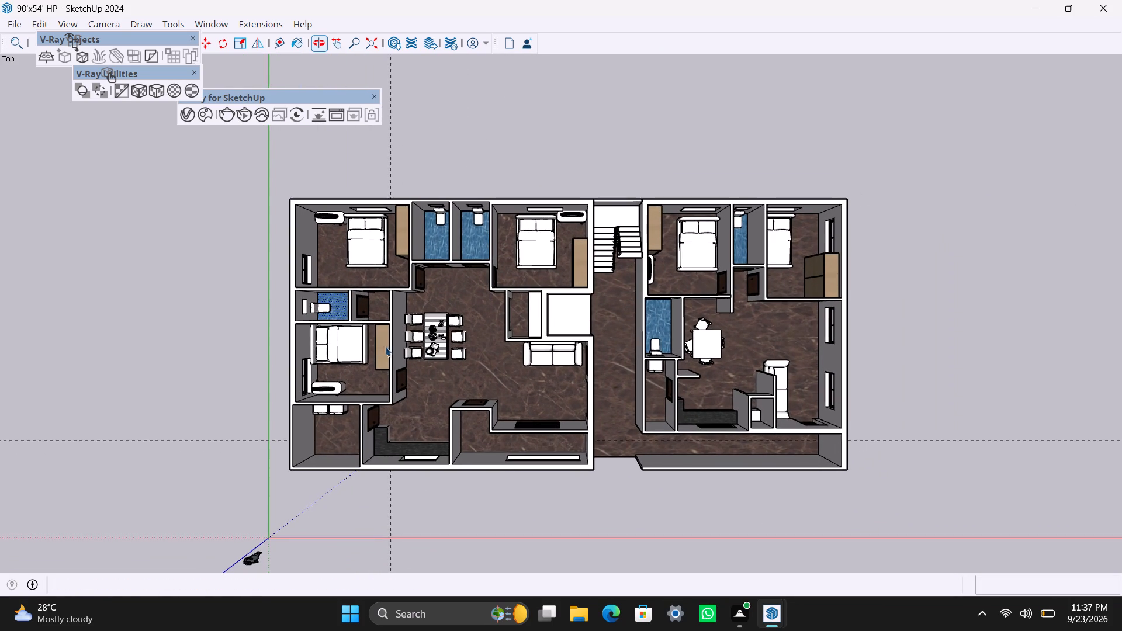
scroll(559, 324, "up", 7)
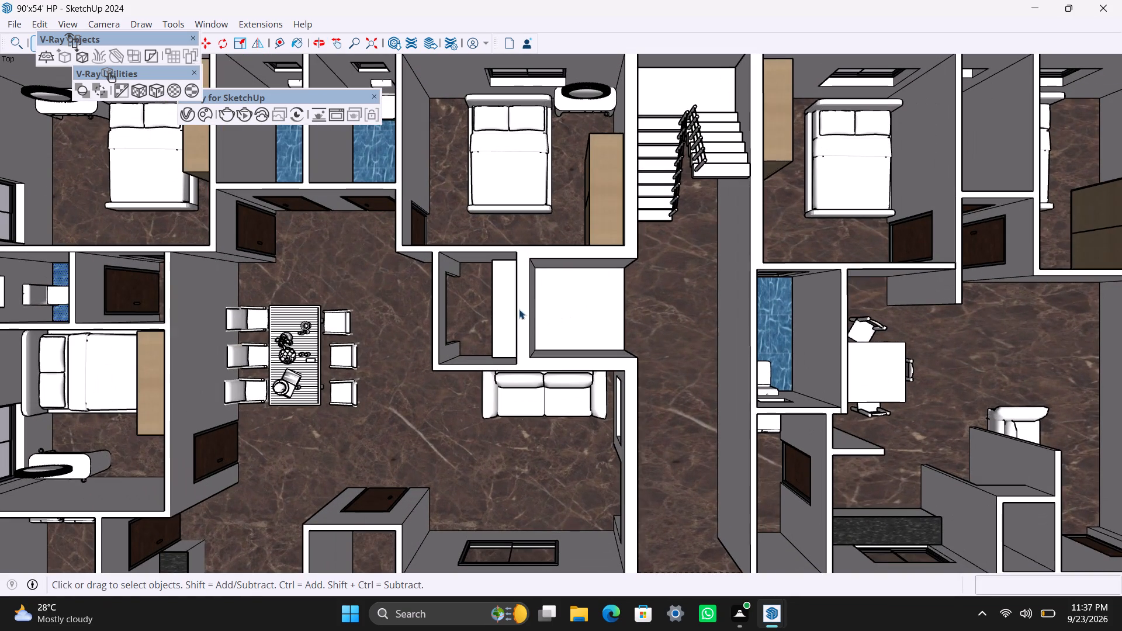
middle_click_drag(510, 326, 965, 240)
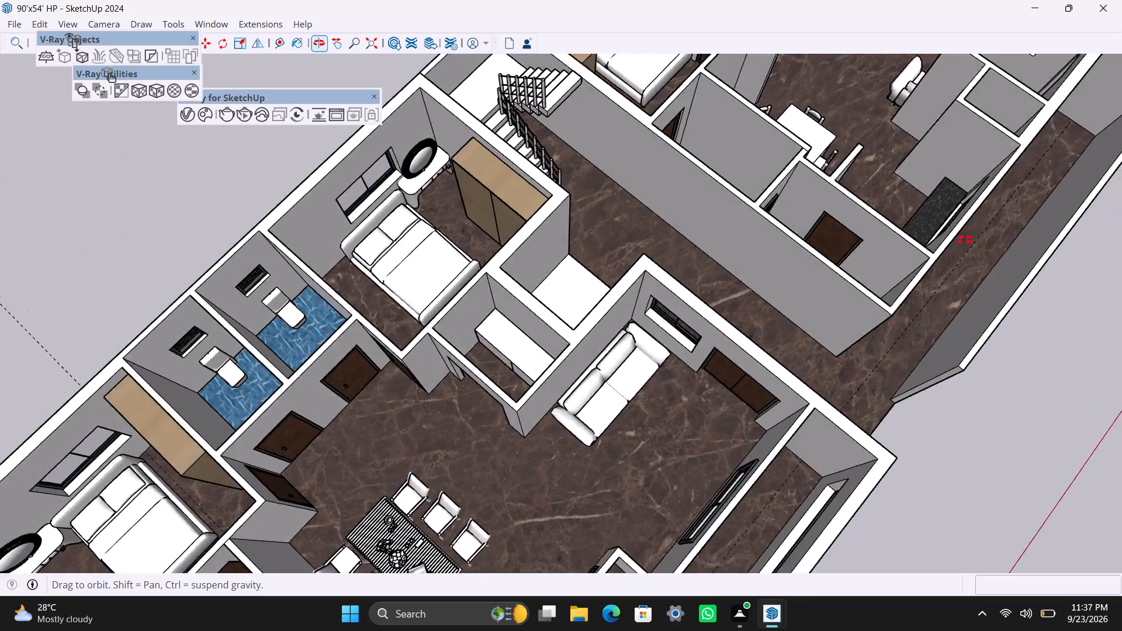
middle_click_drag(965, 240, 1078, 240)
scroll(554, 415, "up", 3)
scroll(532, 362, "up", 2)
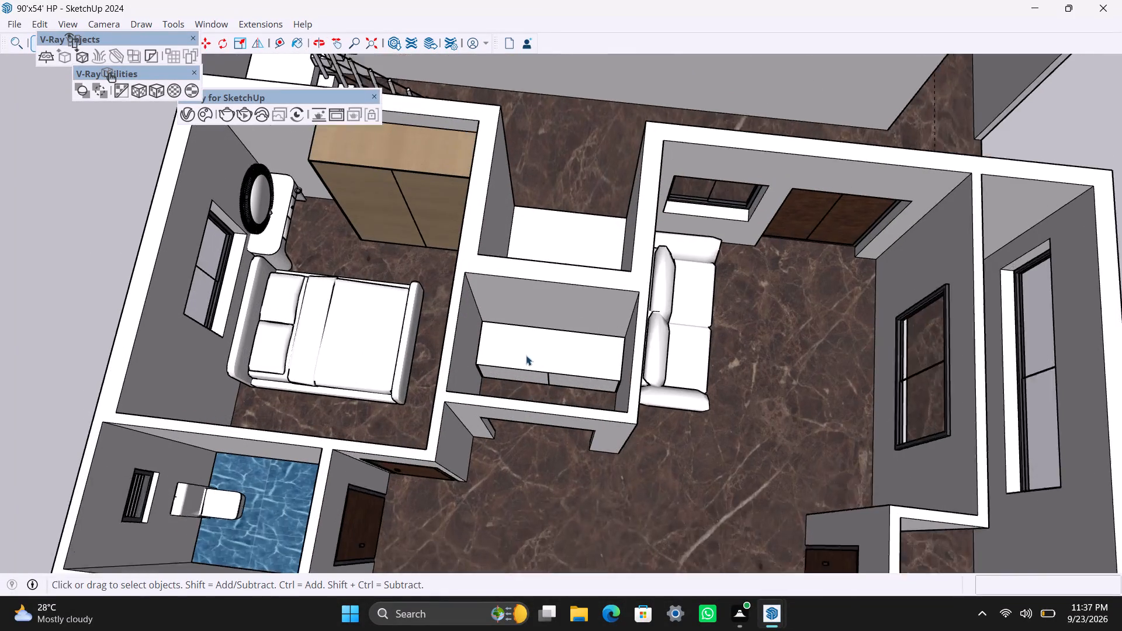
scroll(526, 355, "up", 1)
key("r")
left_click(475, 311)
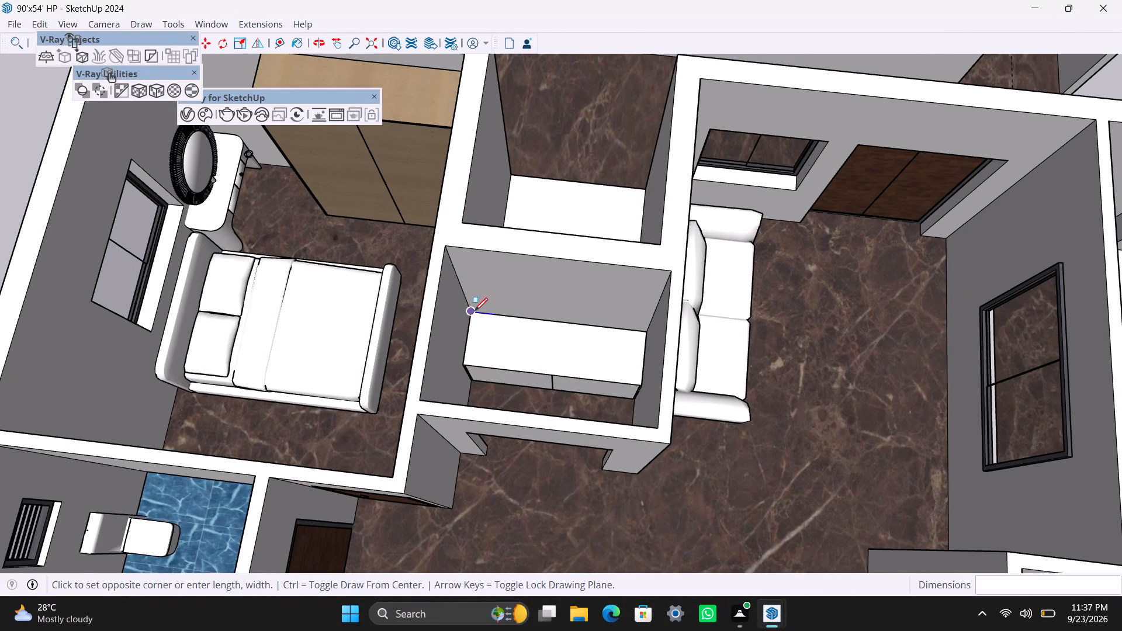
left_click(642, 384)
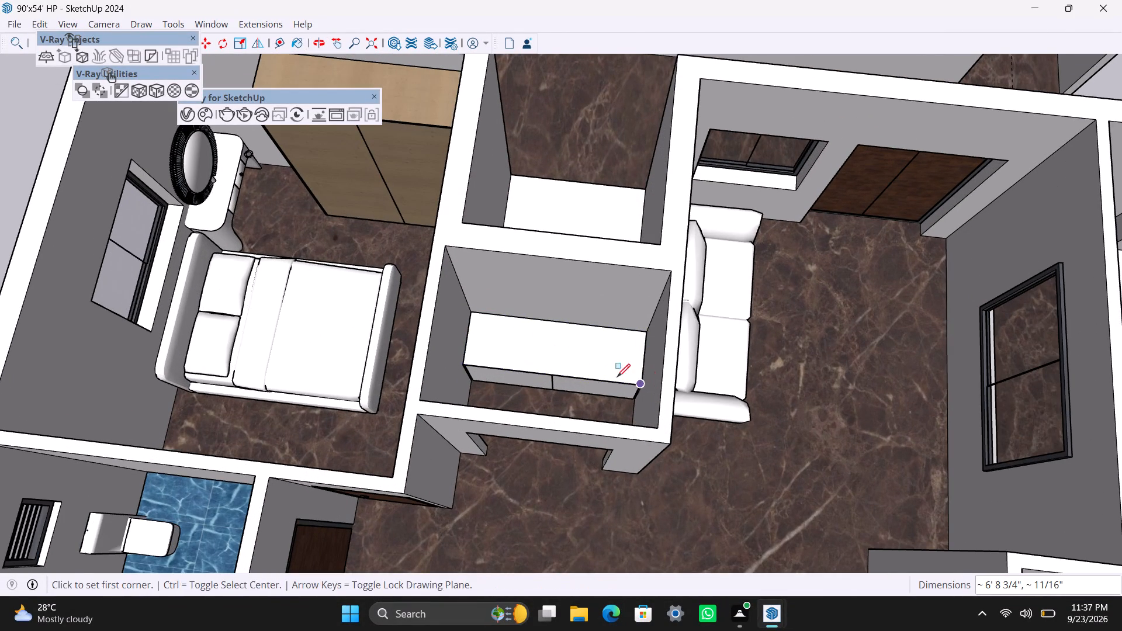
key("space")
Select the rectangle on the cabinet top with its edges and make it a group.
double_click(586, 367)
right_click(586, 366)
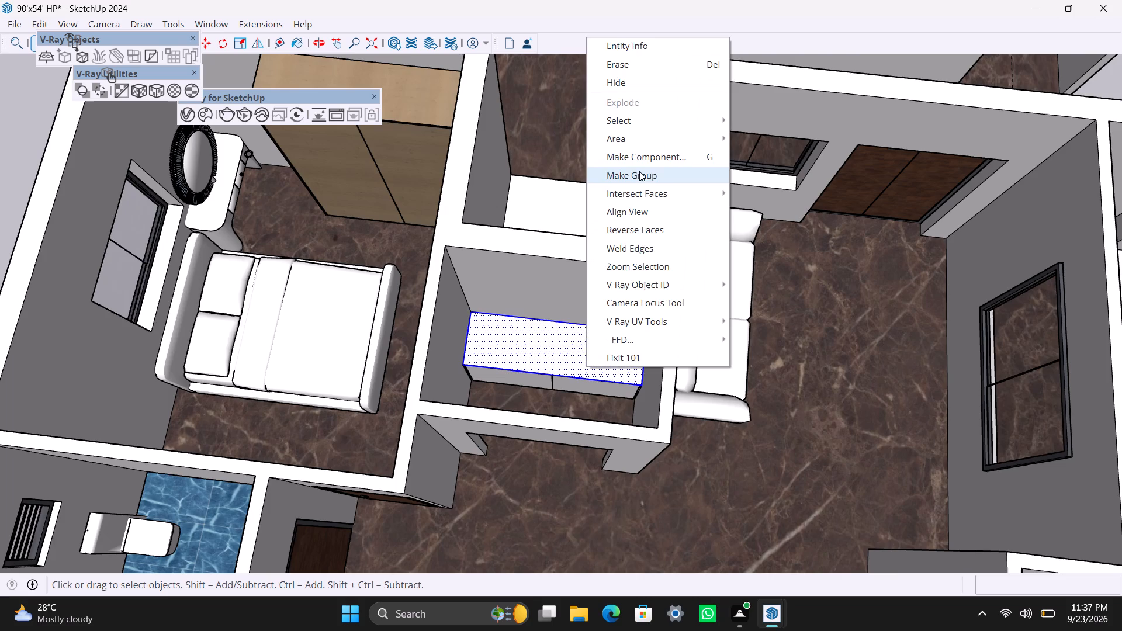
left_click(639, 171)
Open the cabinet-top group and Push/Pull its face by 40 mm into a countertop slab.
scroll(595, 370, "up", 3)
triple_click(594, 371)
key("p")
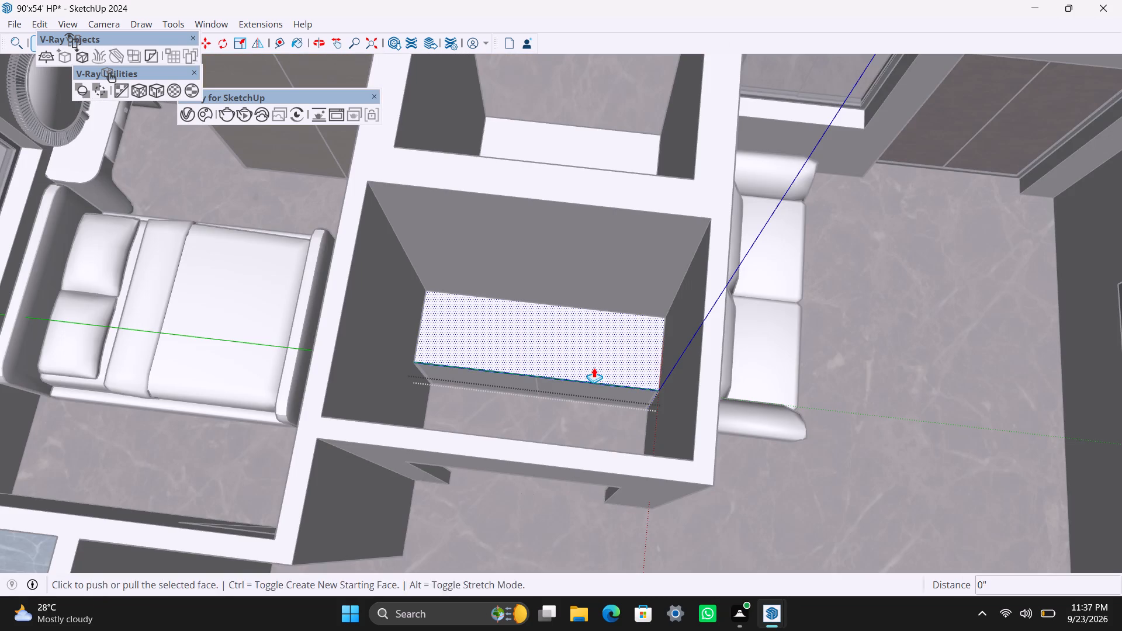
left_click(594, 367)
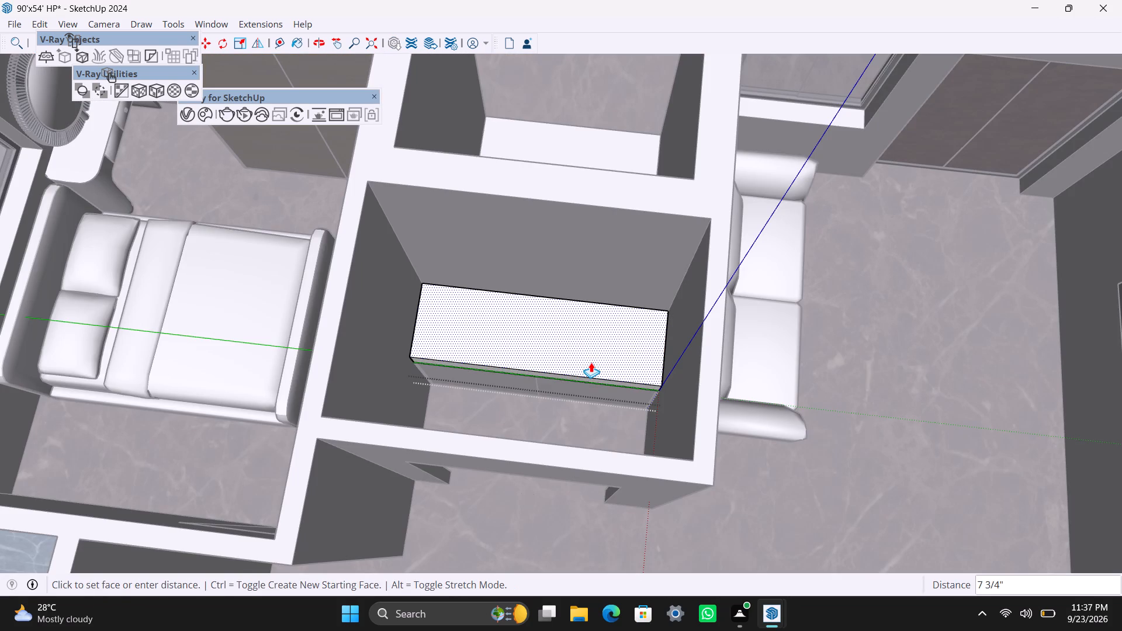
type("40,")
key("BackSpace")
type("mm")
key("Return")
key("space")
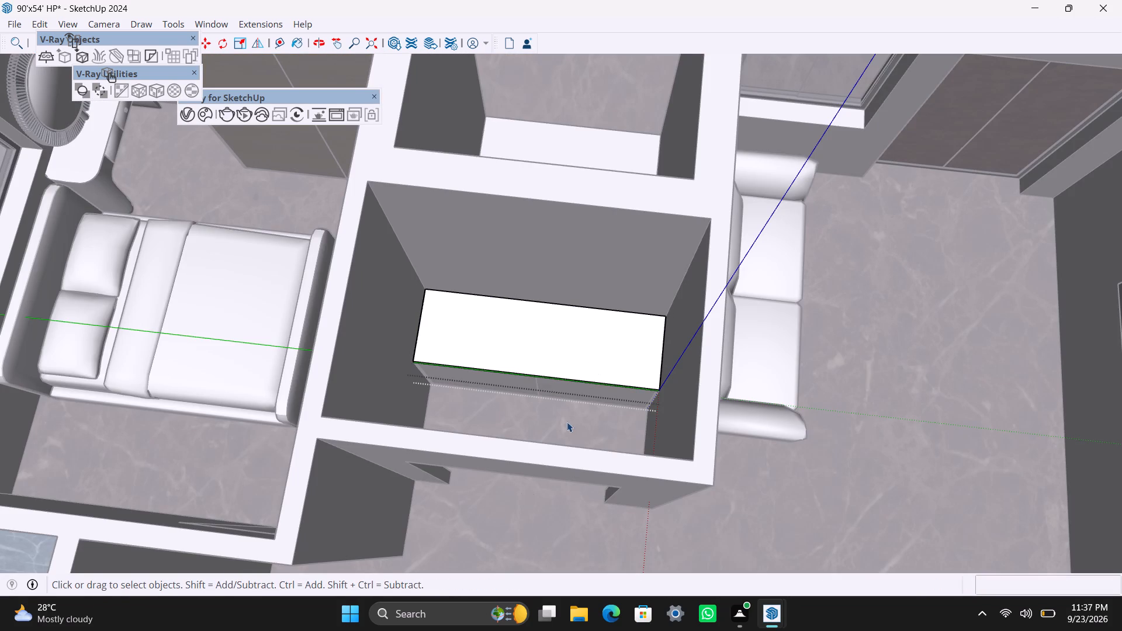
Push/Pull the countertop slab's front face out by 2" to form an overhang and close the group.
scroll(567, 413, "up", 14)
middle_click_drag(522, 356, 528, 301)
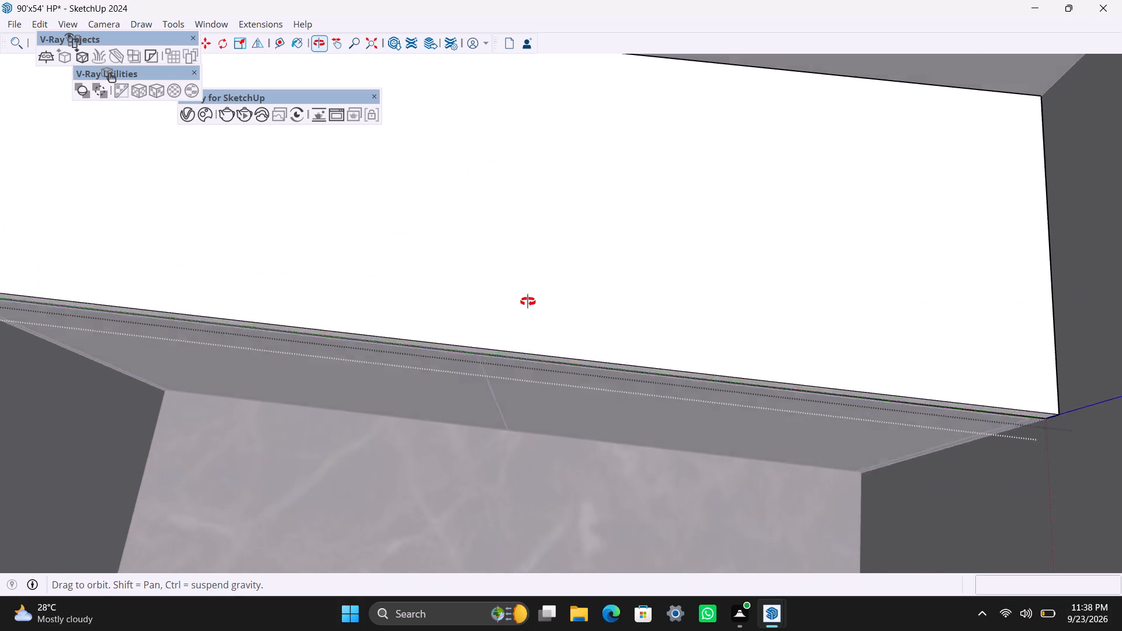
middle_click_drag(528, 301, 528, 296)
scroll(536, 334, "up", 2)
left_click(536, 337)
key("p")
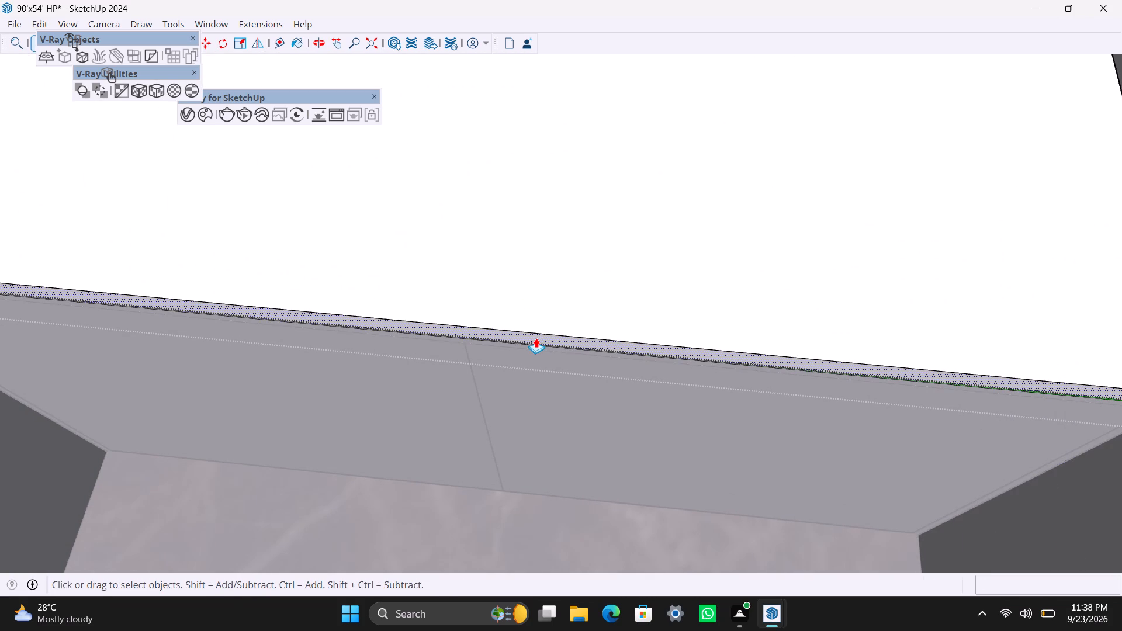
left_click_drag(536, 338, 536, 345)
type("2\"")
key("Return")
key("space")
left_click(544, 523)
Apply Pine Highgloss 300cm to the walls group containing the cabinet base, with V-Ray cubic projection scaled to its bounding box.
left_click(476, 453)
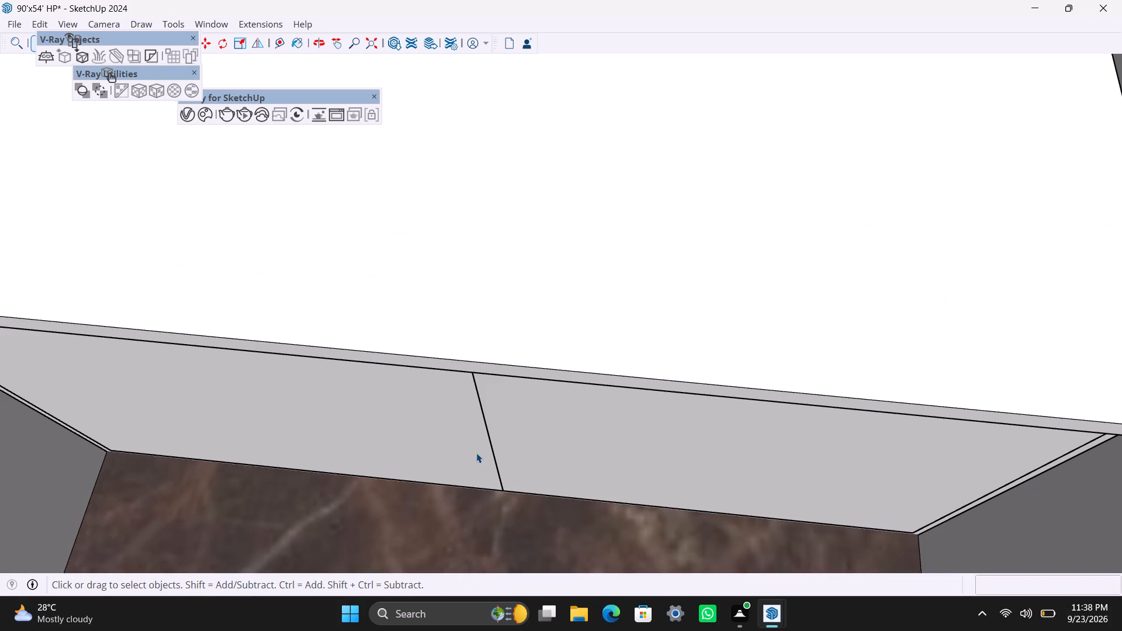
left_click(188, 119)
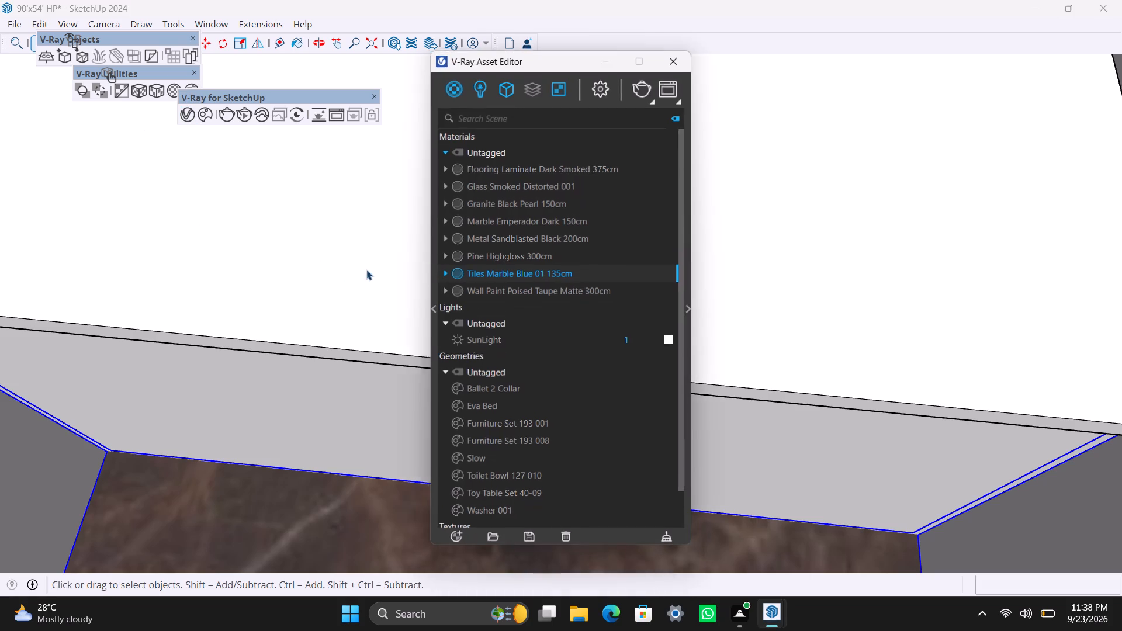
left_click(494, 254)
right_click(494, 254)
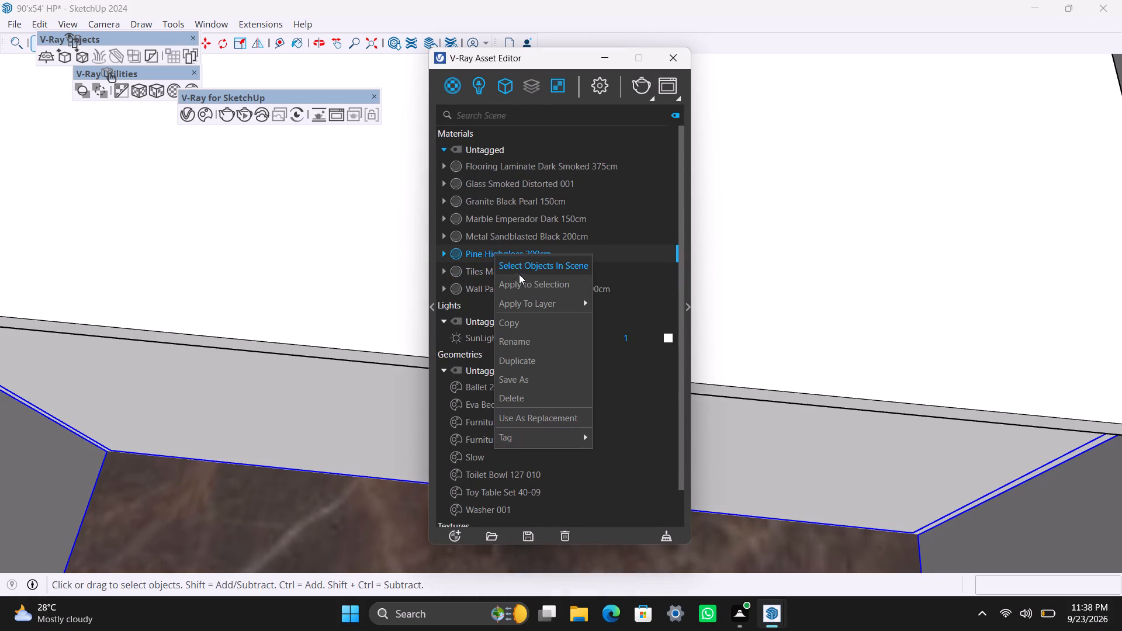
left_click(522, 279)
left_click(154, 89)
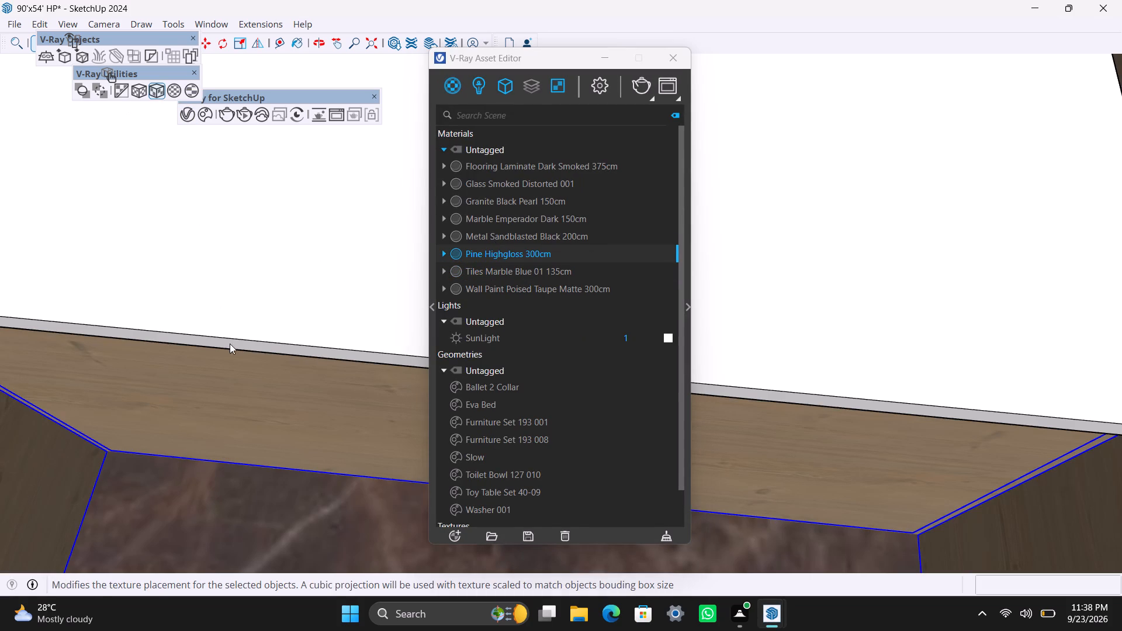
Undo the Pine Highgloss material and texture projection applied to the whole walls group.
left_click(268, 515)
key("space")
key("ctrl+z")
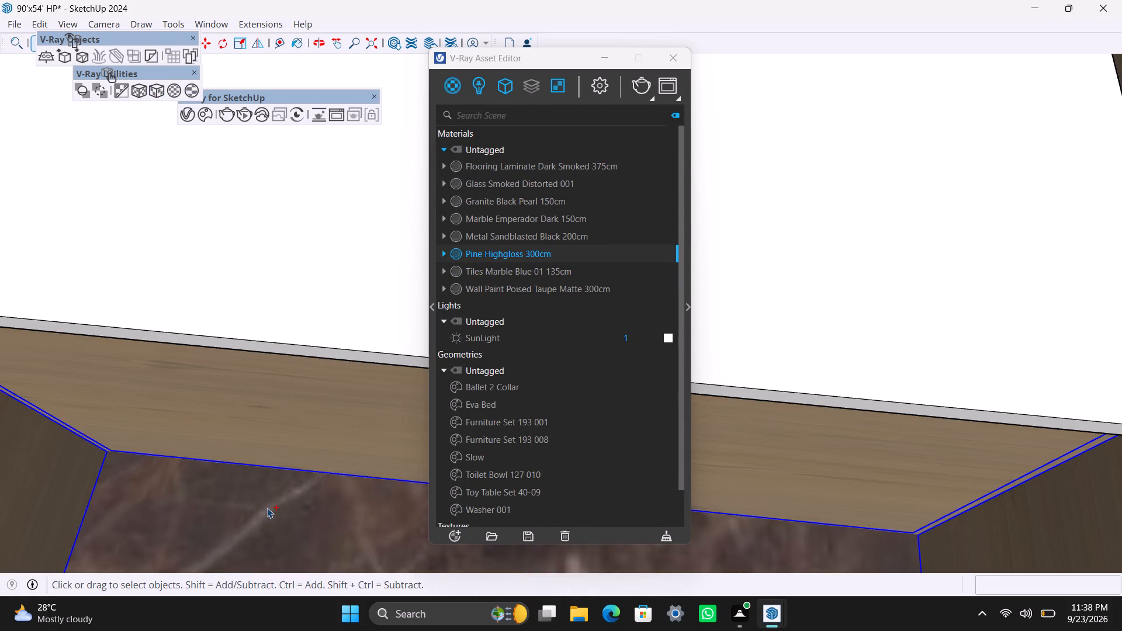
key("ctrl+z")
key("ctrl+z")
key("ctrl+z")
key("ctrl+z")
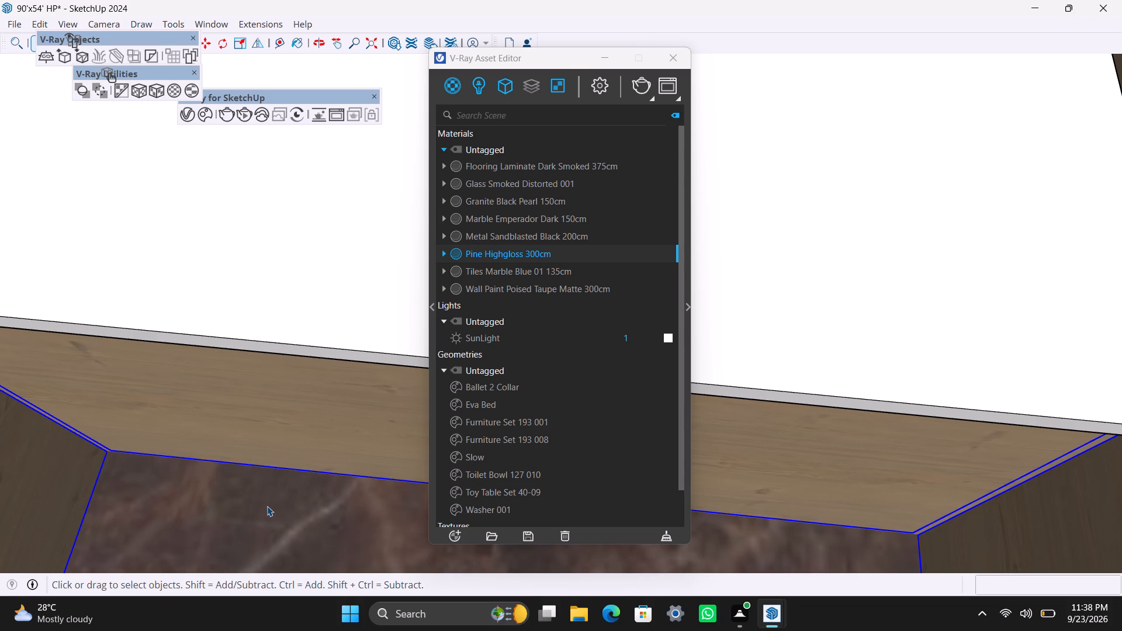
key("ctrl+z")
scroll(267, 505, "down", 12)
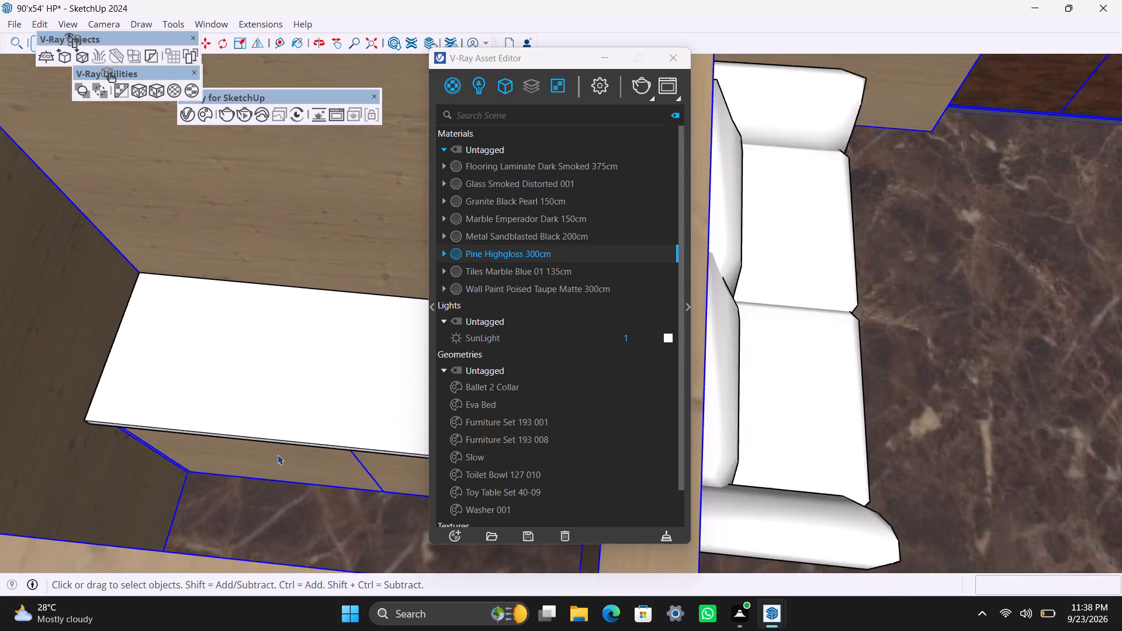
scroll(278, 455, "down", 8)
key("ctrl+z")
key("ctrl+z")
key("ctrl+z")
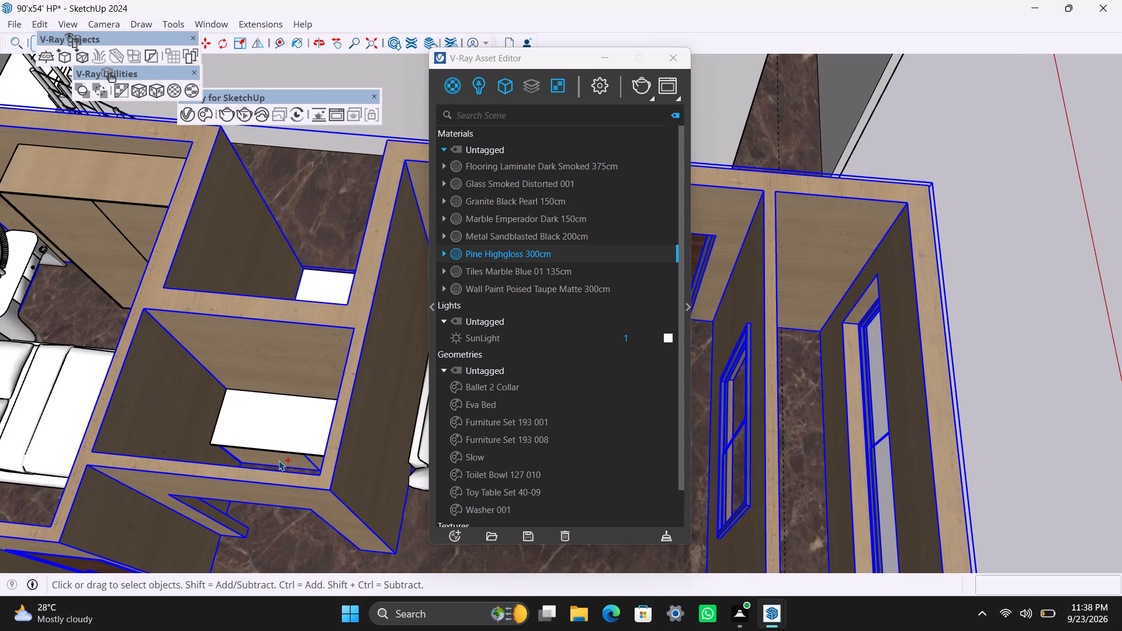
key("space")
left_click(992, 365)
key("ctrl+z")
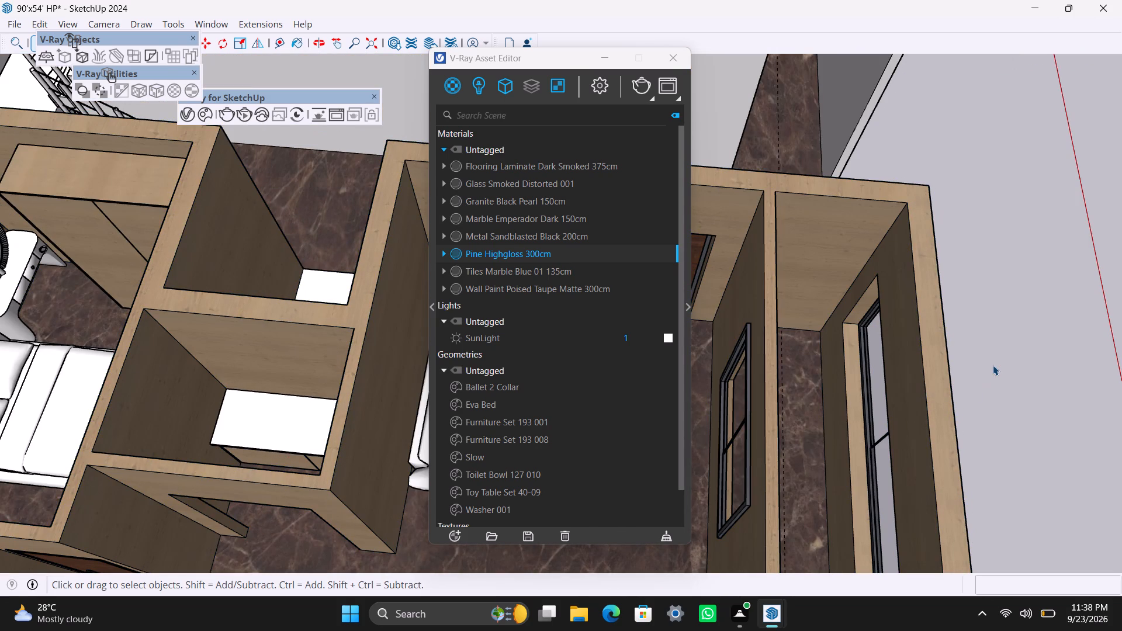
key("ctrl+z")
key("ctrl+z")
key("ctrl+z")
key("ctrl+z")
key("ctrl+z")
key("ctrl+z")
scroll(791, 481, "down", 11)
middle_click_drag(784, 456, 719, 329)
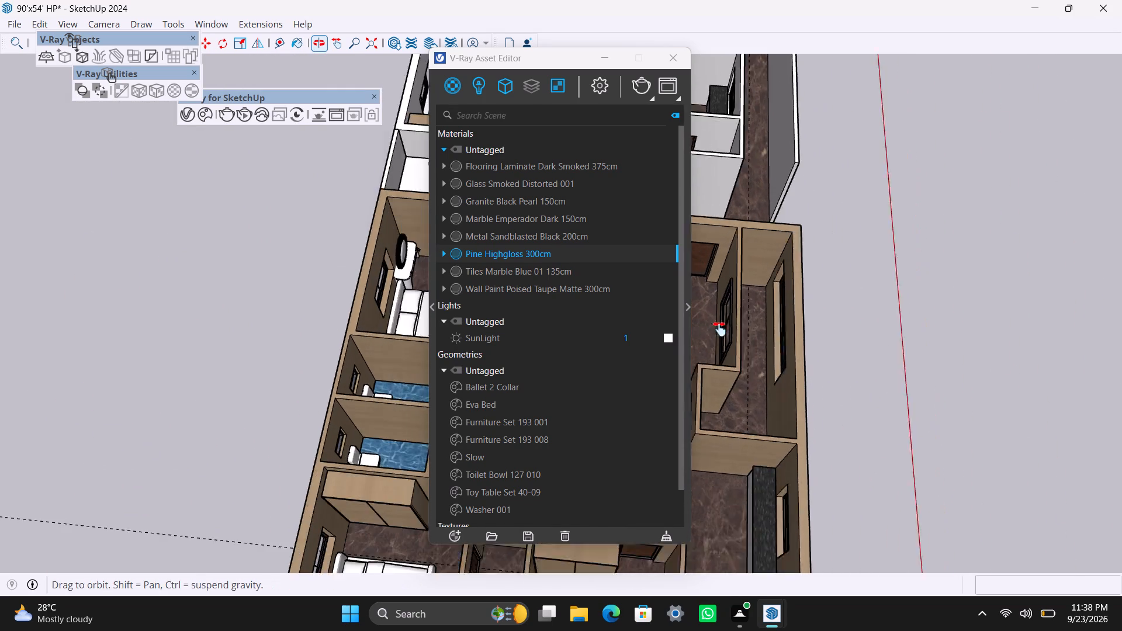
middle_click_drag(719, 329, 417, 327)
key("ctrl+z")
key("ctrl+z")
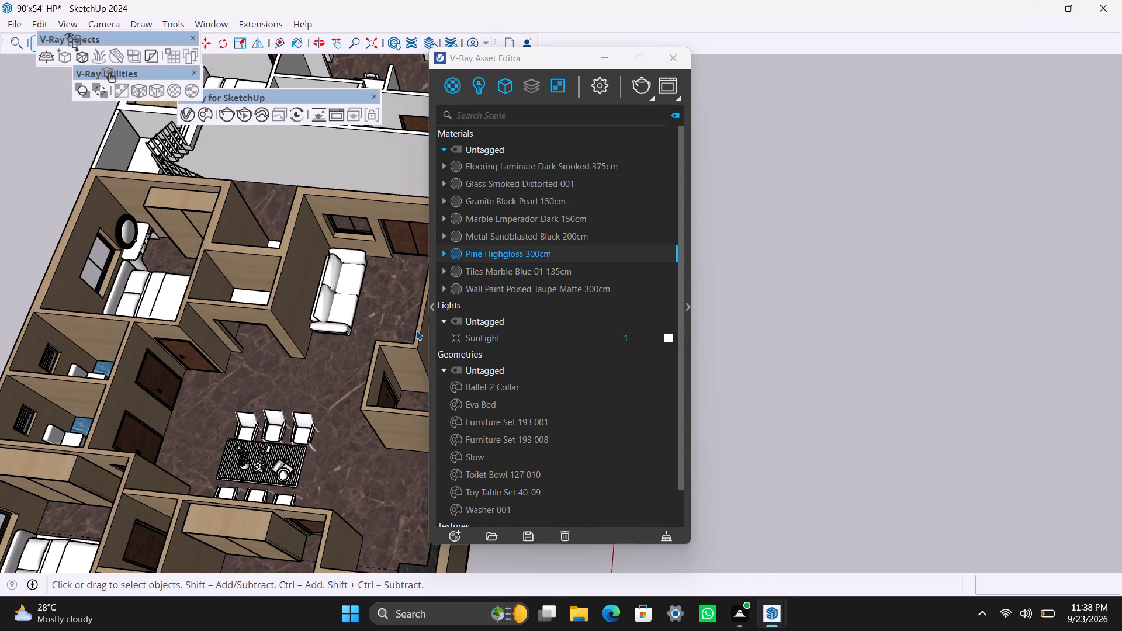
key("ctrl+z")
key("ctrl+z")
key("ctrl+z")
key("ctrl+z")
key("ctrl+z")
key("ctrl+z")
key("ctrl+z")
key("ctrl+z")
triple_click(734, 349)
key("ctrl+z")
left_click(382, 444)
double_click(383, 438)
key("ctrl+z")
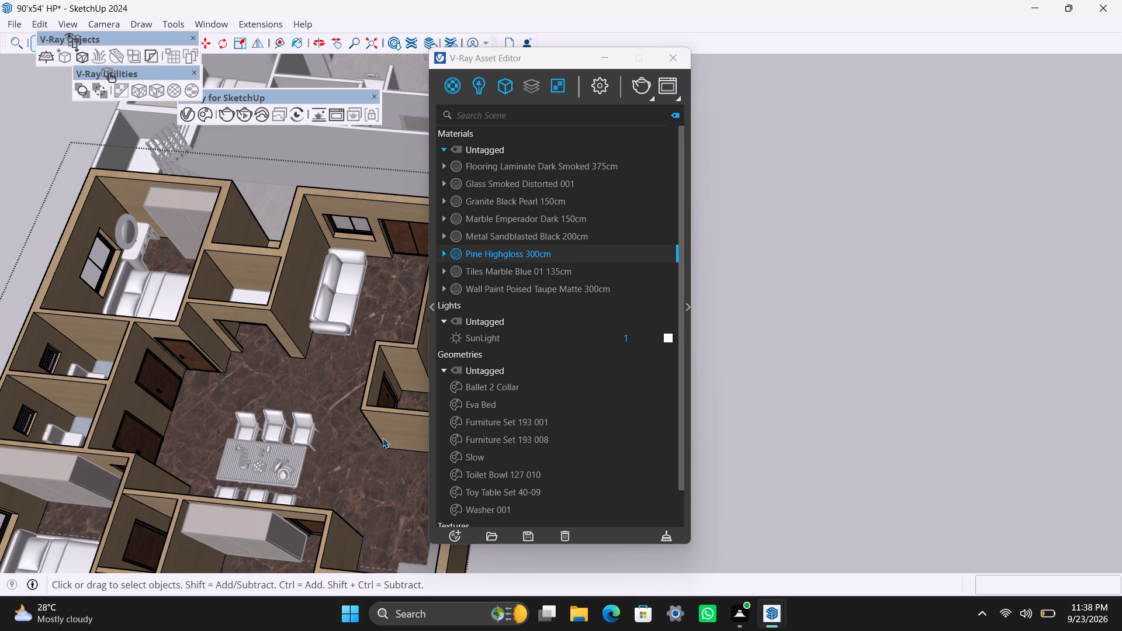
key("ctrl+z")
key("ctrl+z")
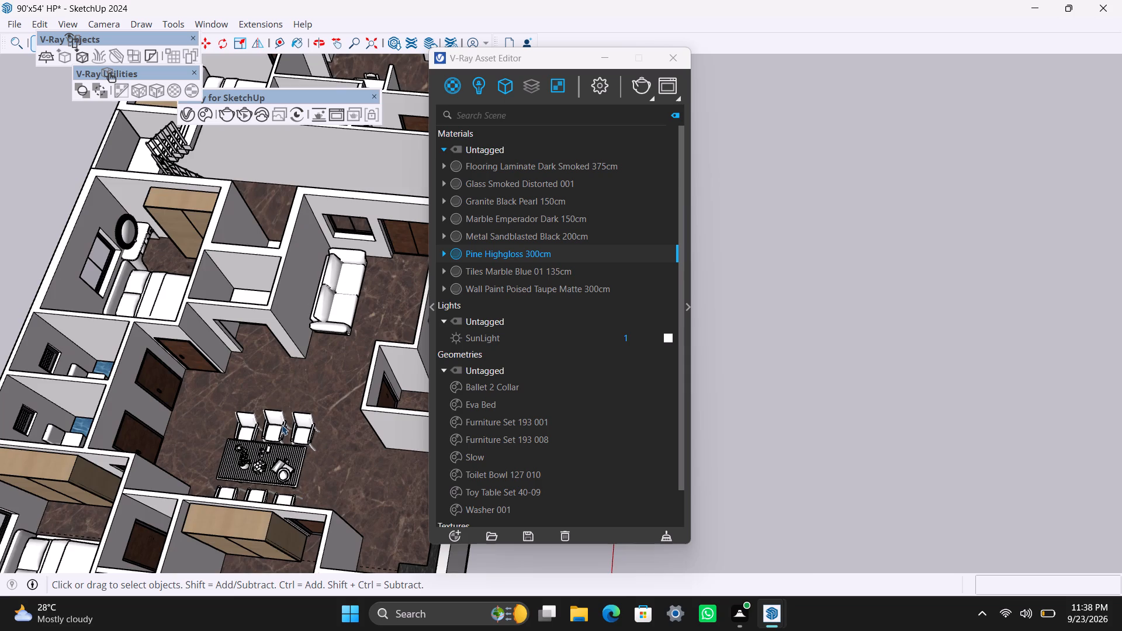
Inside the walls group, apply Pine Highgloss 300cm to only the cabinet under the countertop, with V-Ray cubic projection scaled to its bounding box.
scroll(266, 394, "down", 3)
middle_click_drag(302, 397, 415, 504)
scroll(315, 463, "up", 3)
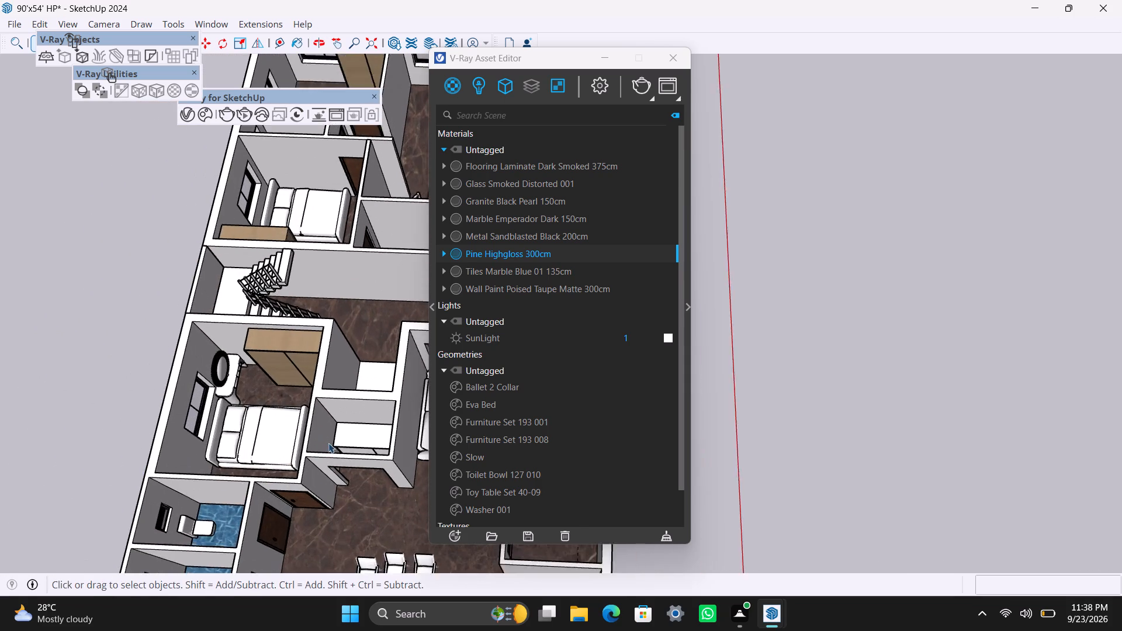
scroll(328, 443, "up", 8)
left_click(360, 456)
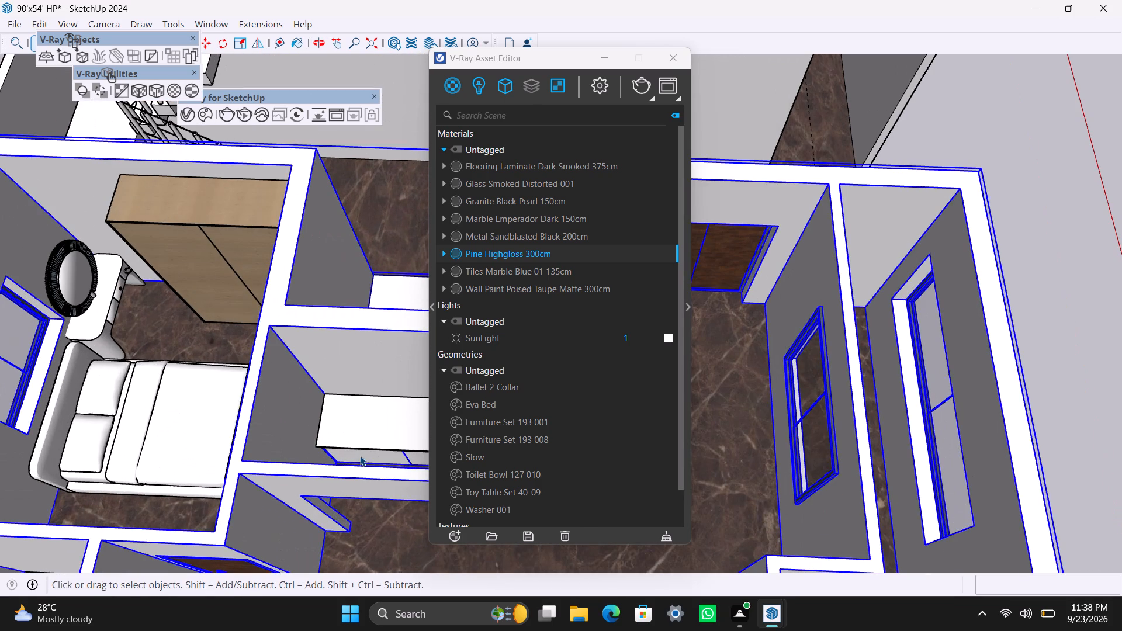
scroll(361, 455, "down", 7)
scroll(372, 442, "up", 8)
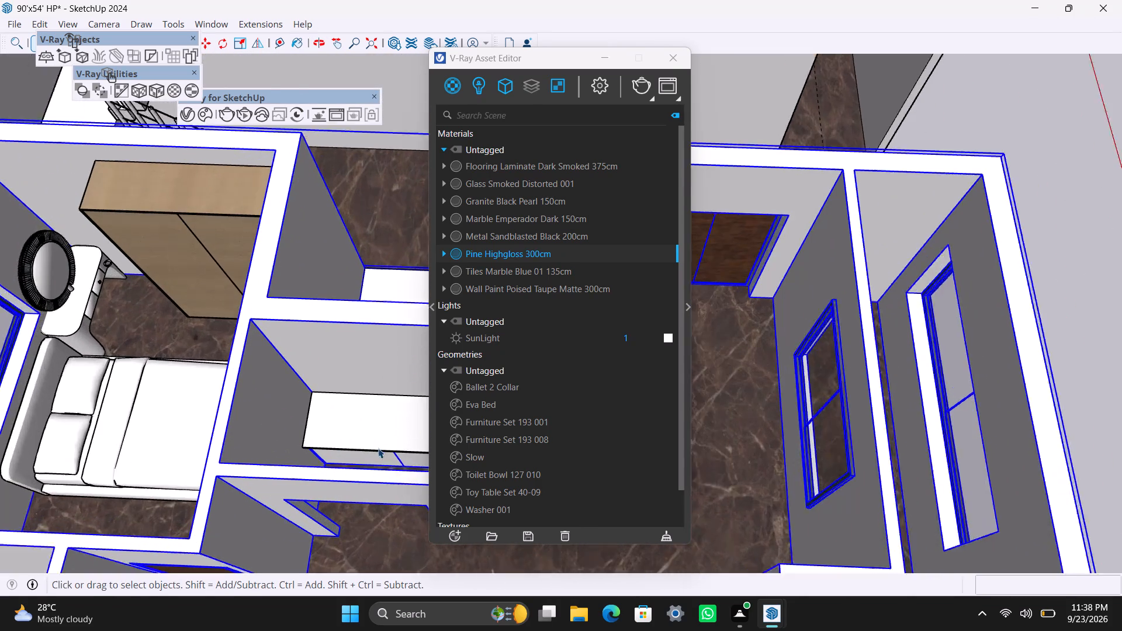
scroll(378, 448, "up", 1)
triple_click(380, 459)
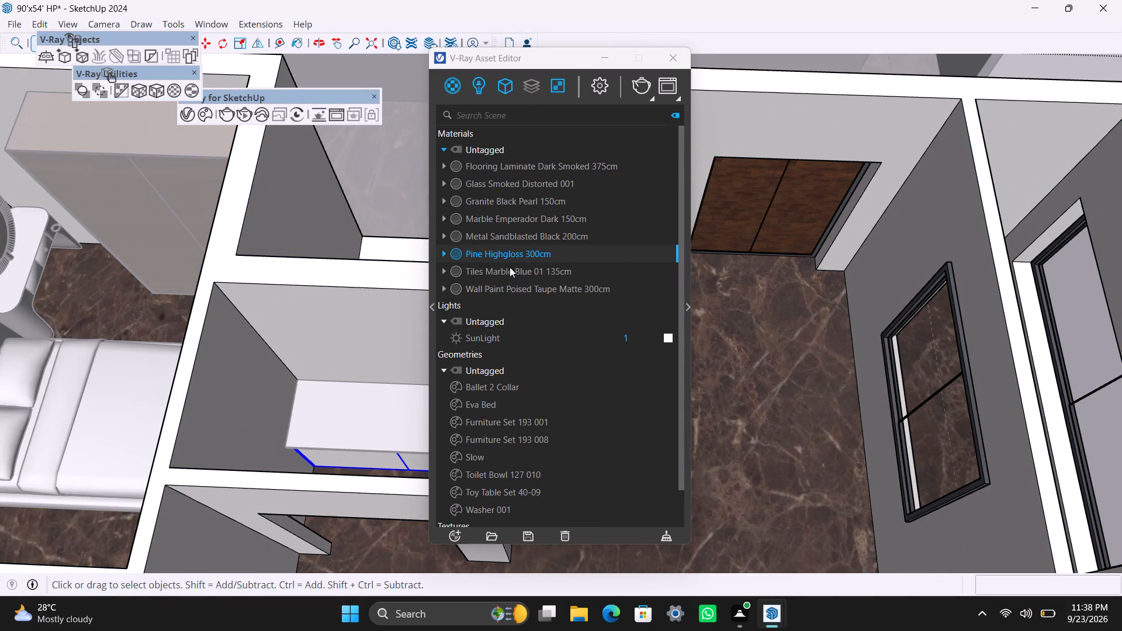
right_click(508, 250)
left_click(538, 280)
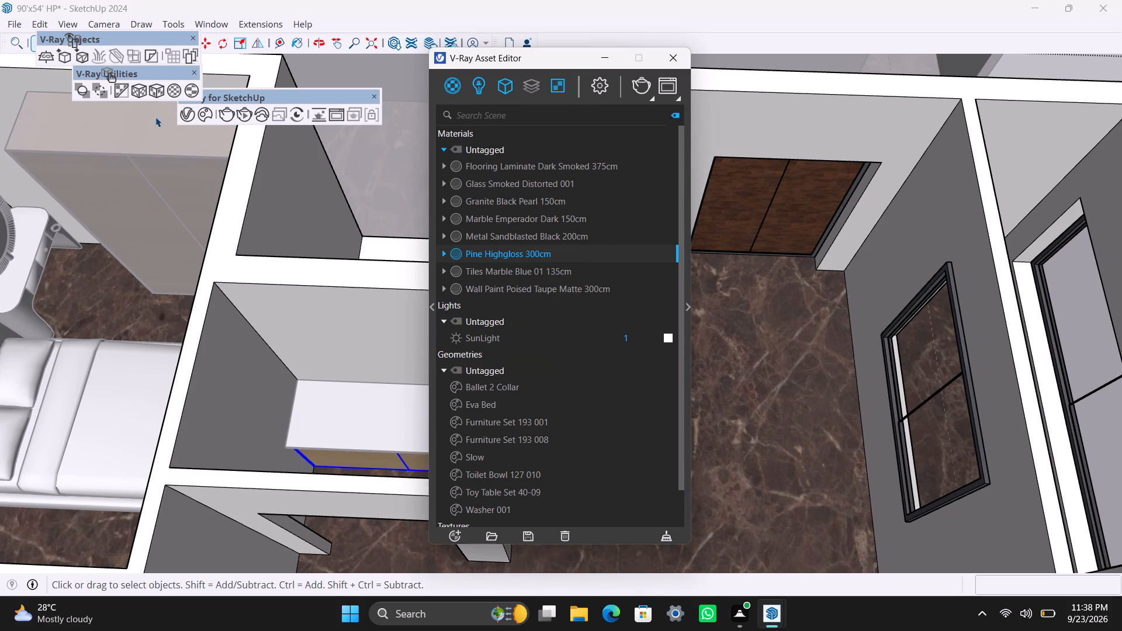
left_click(158, 94)
key("space")
left_click(817, 473)
scroll(785, 473, "down", 3)
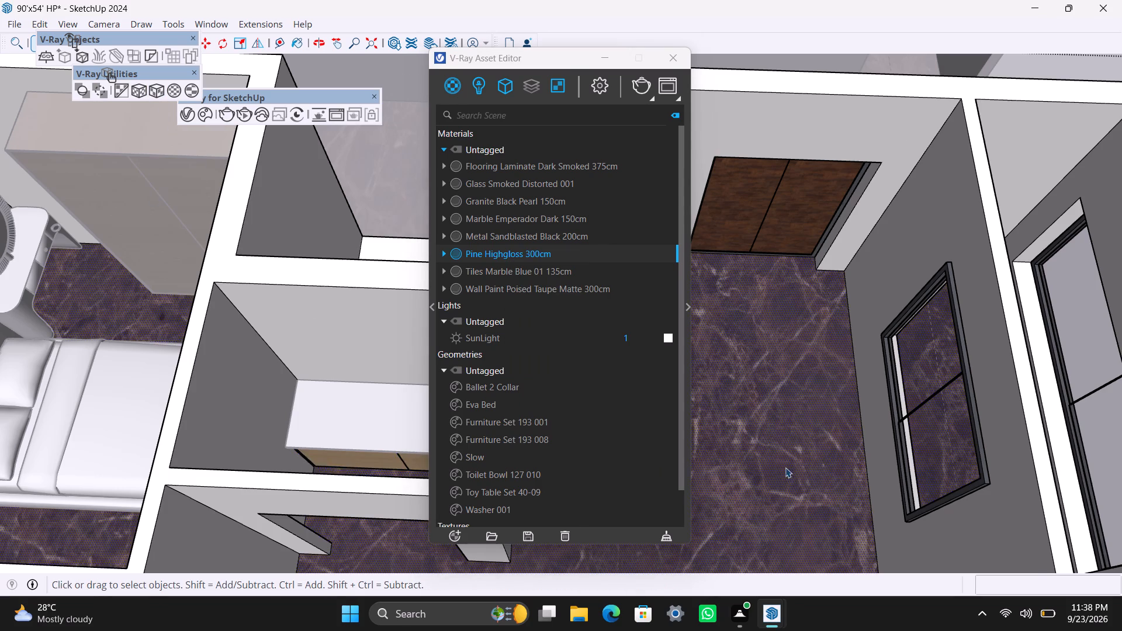
scroll(785, 467, "down", 4)
triple_click(1030, 243)
left_click(1030, 242)
Open the Stone materials category in the Chaos Cosmos library.
scroll(720, 479, "down", 4)
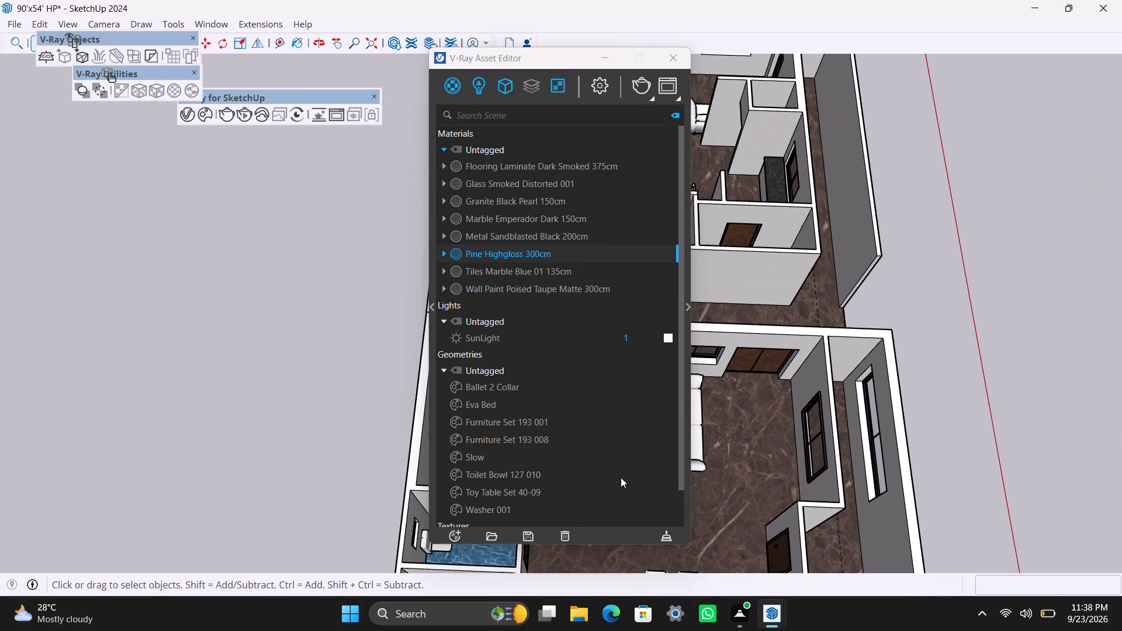
scroll(557, 499, "down", 3)
scroll(342, 490, "down", 2)
middle_click_drag(342, 490, 124, 380, "shift")
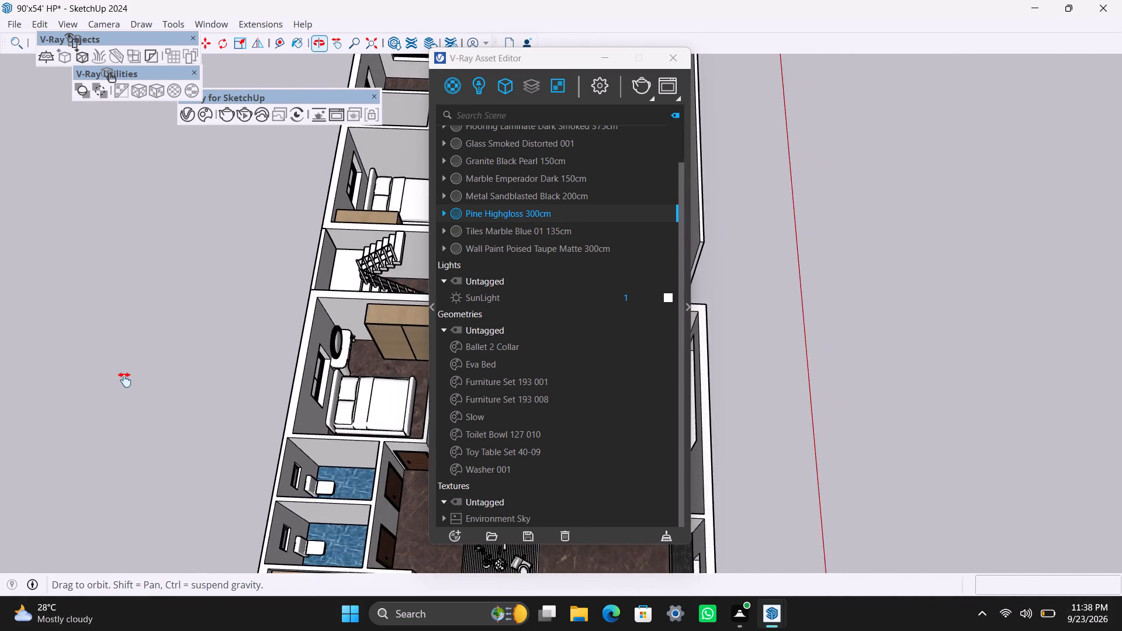
middle_click_drag(124, 380, 101, 359, "shift")
scroll(251, 352, "down", 4)
scroll(269, 369, "up", 3)
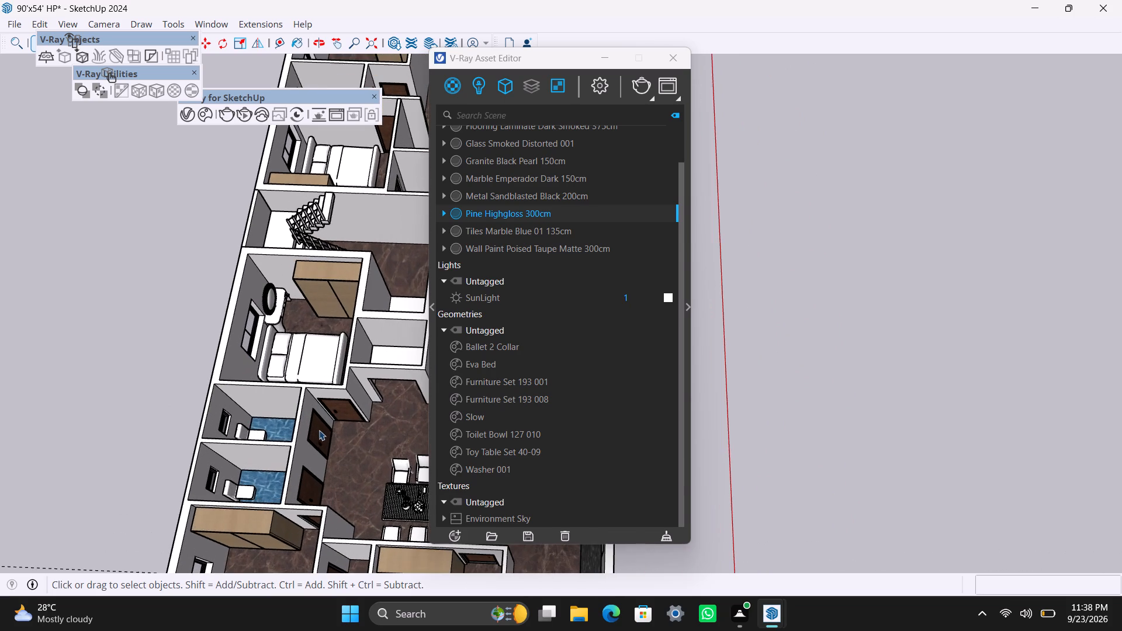
middle_click_drag(317, 432, 278, 443, "shift")
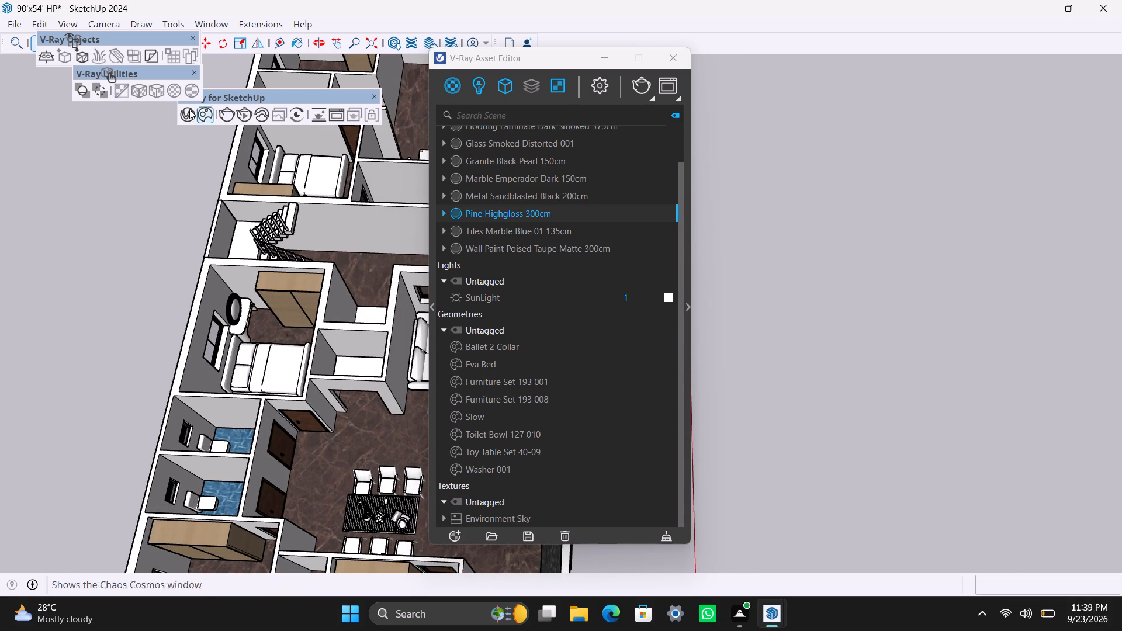
left_click(185, 107)
left_click(203, 110)
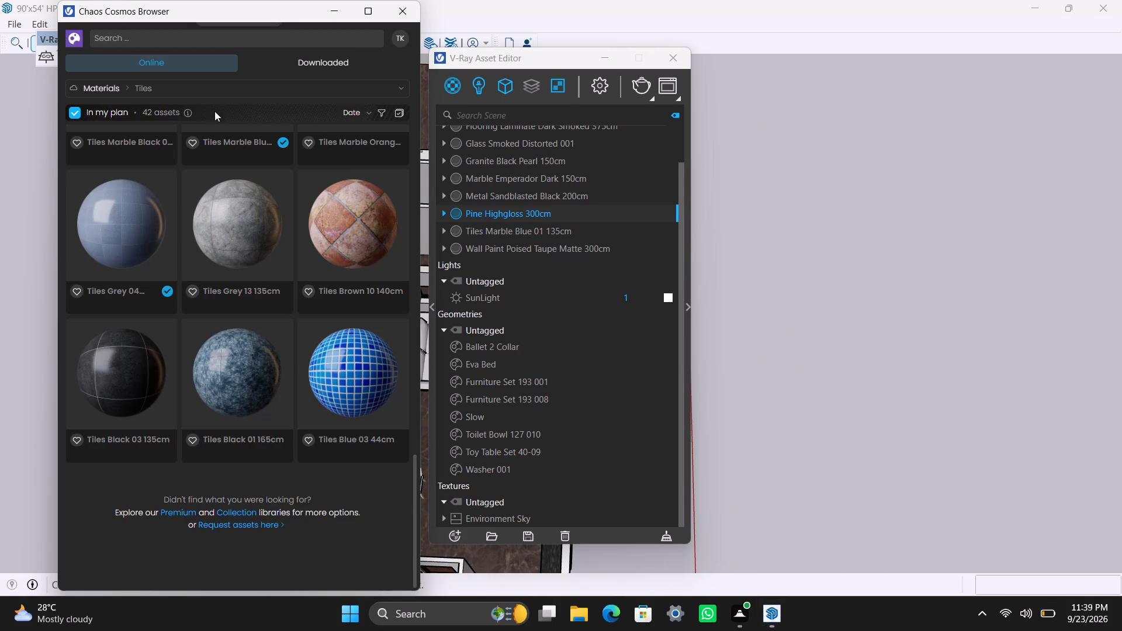
left_click(230, 93)
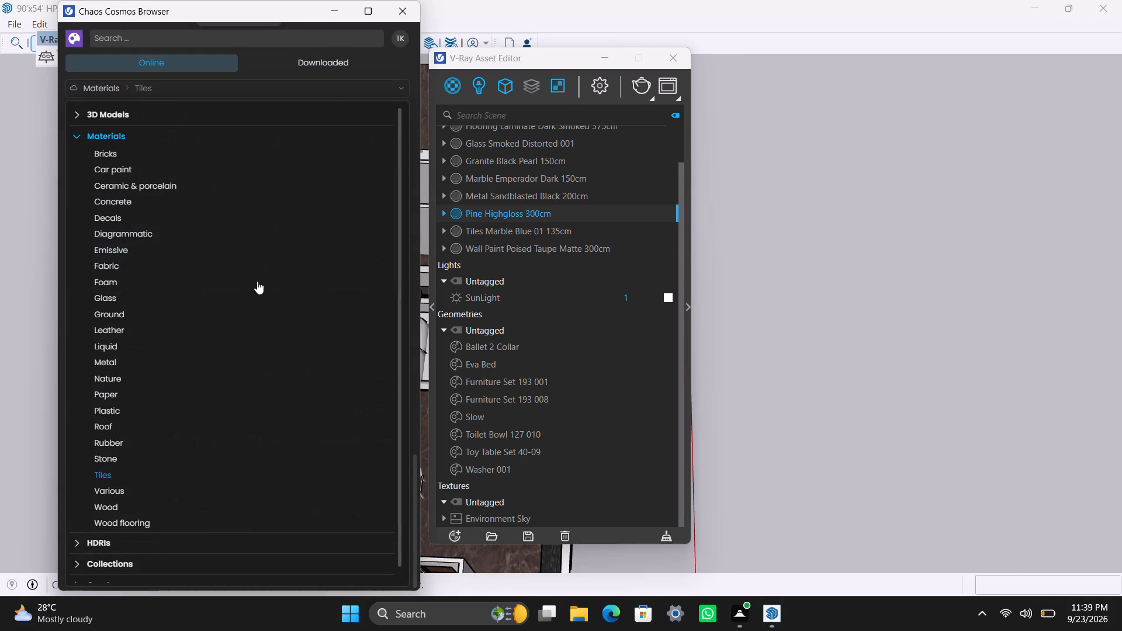
left_click(109, 458)
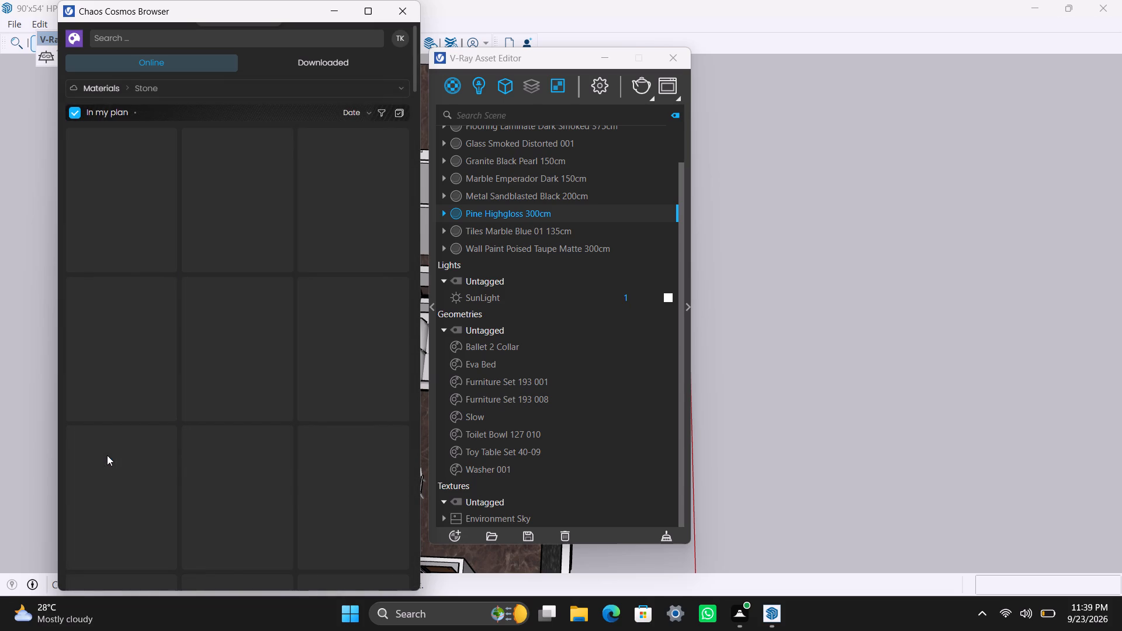
Import the Marble White SSS 100cm material from the Stone category and close the Cosmos library.
scroll(219, 450, "down", 3)
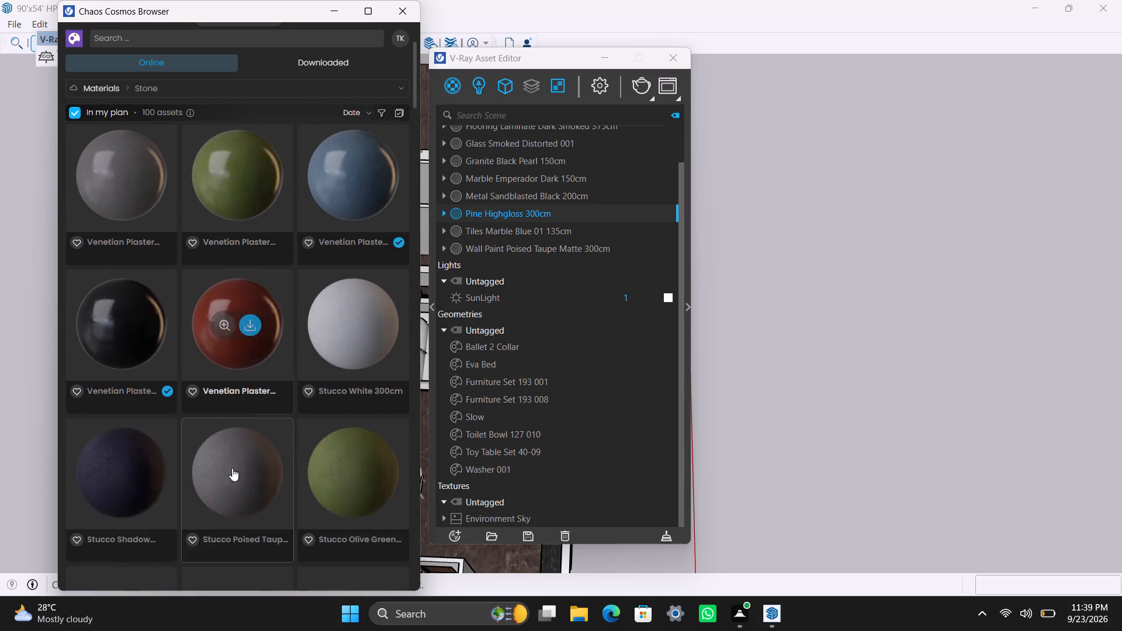
scroll(233, 468, "up", 7)
scroll(251, 450, "down", 3)
scroll(257, 442, "up", 3)
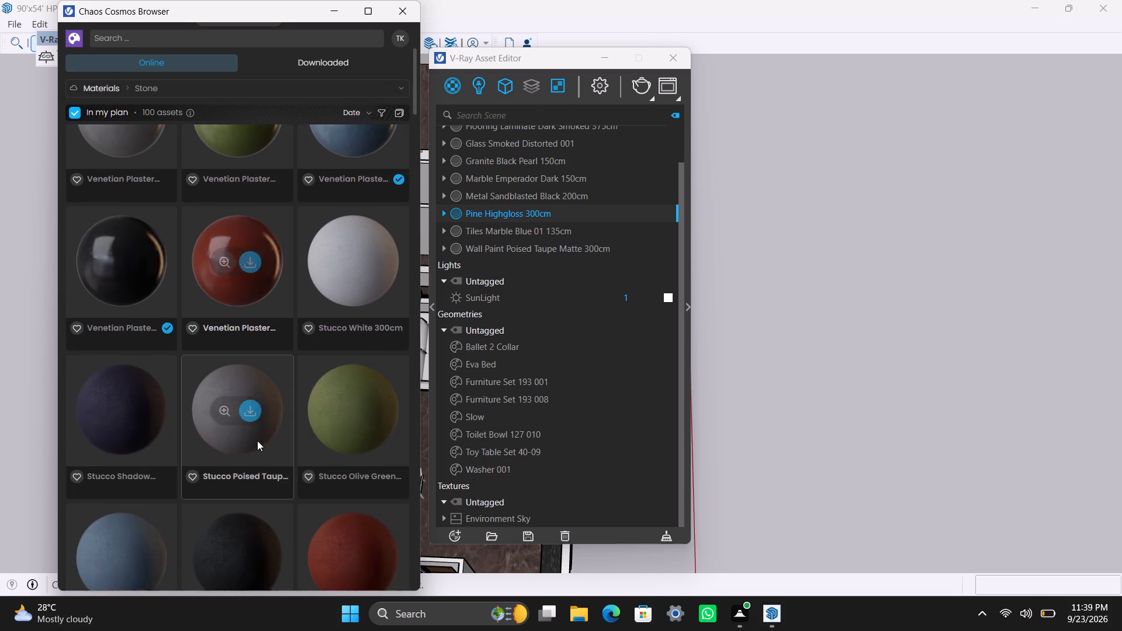
scroll(257, 440, "down", 14)
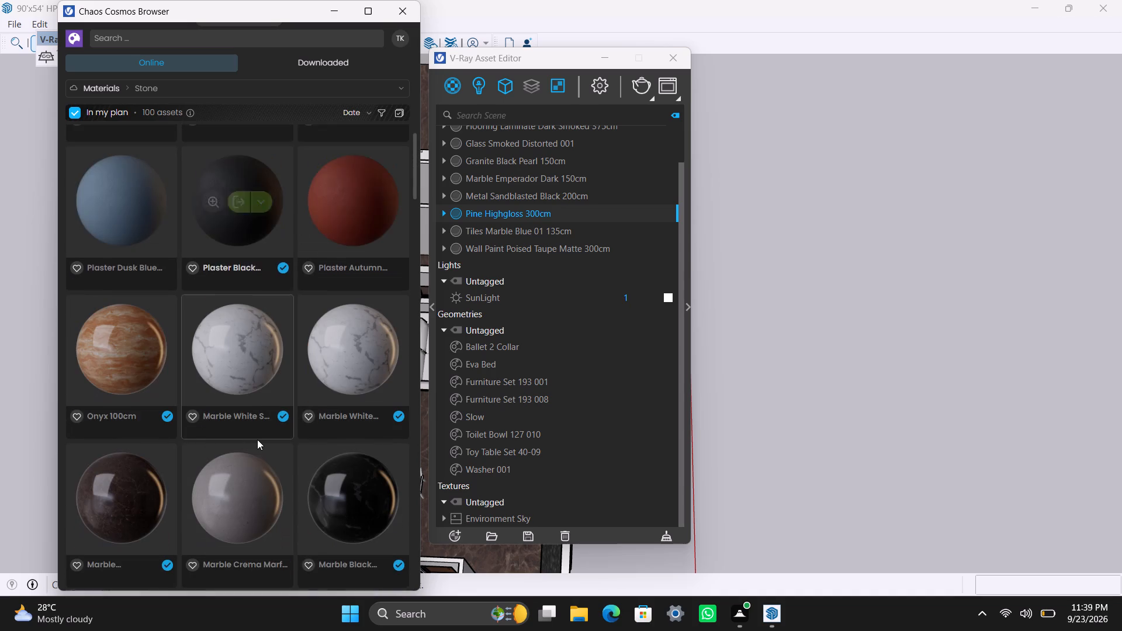
scroll(257, 439, "down", 2)
scroll(257, 438, "up", 1)
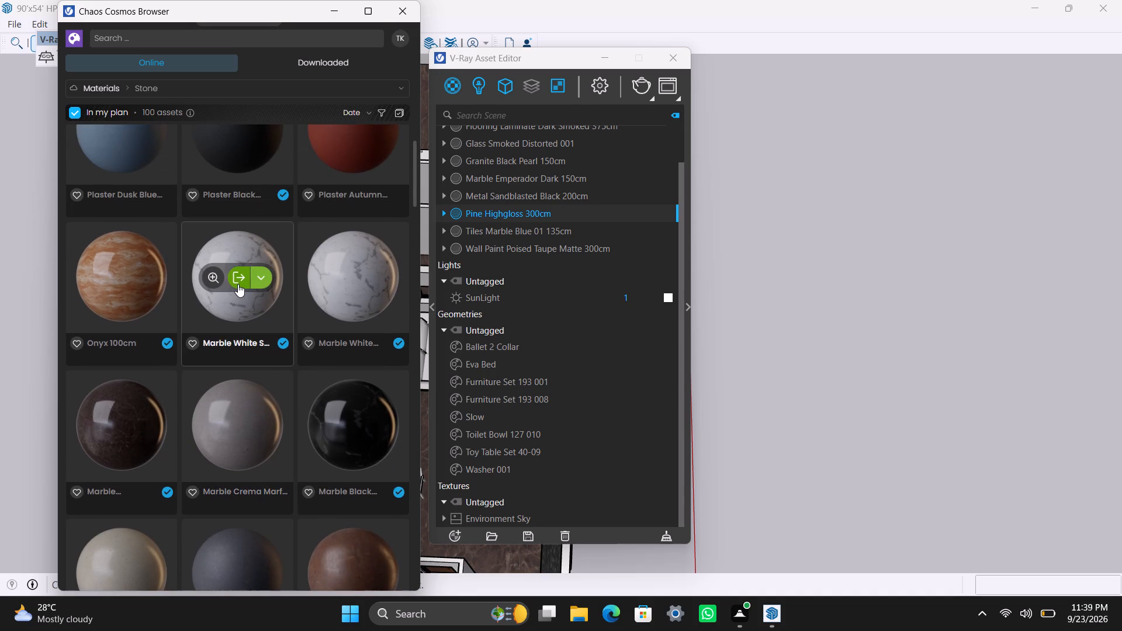
left_click(239, 283)
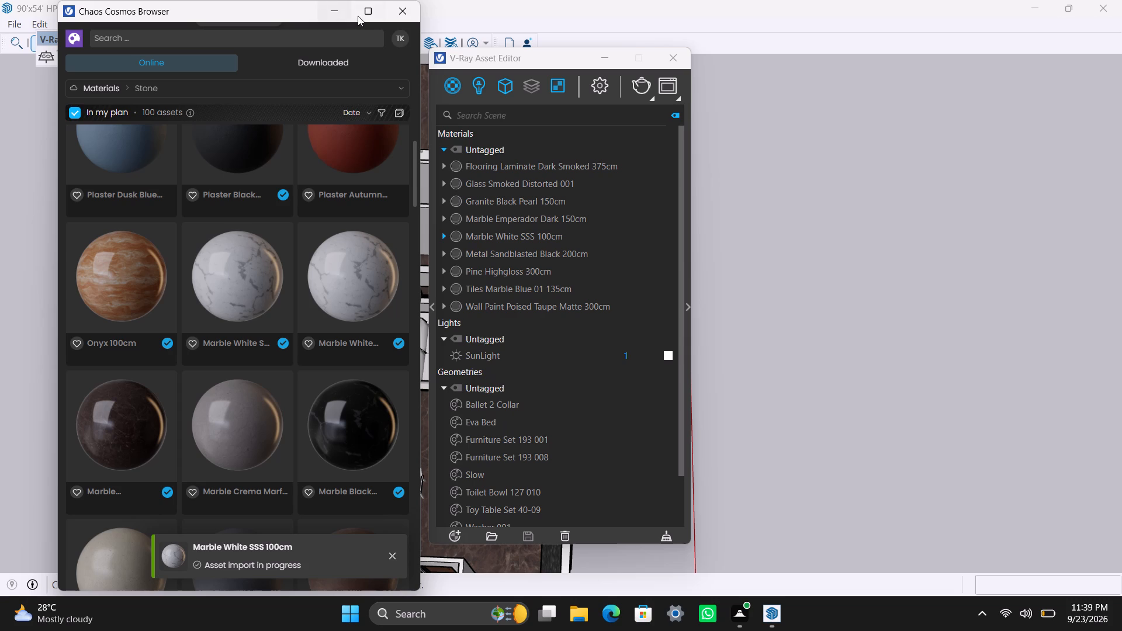
left_click(391, 11)
Apply Marble White SSS 100cm to the countertop above the pine cabinet, with V-Ray cubic projection scaled to its bounding box.
scroll(337, 370, "up", 5)
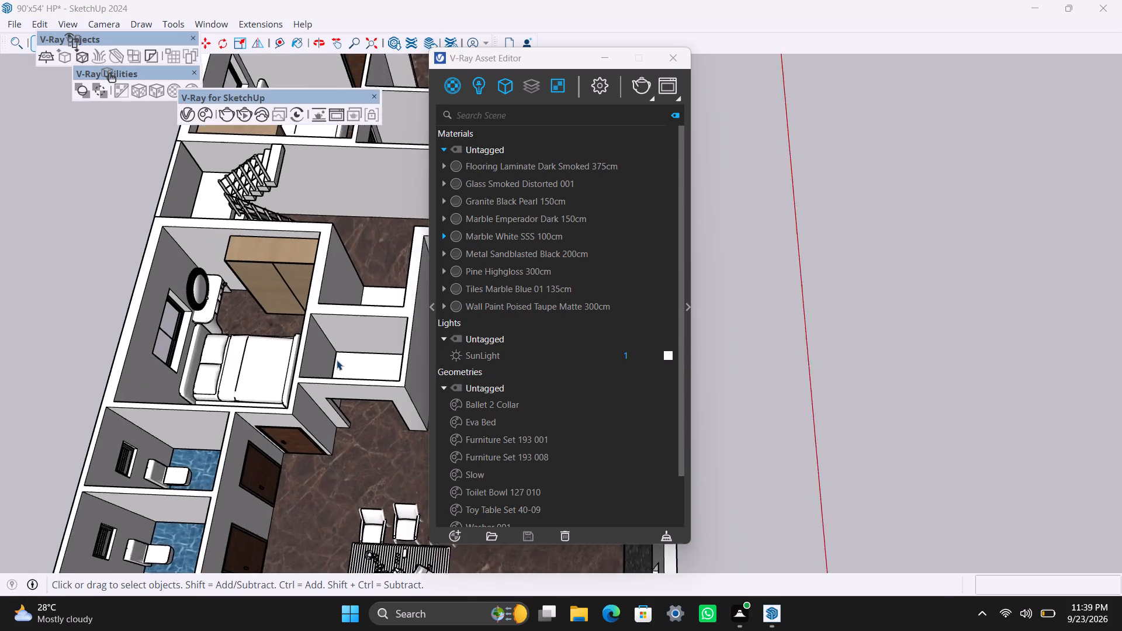
middle_click_drag(366, 385, 399, 411)
scroll(387, 396, "up", 3)
left_click(382, 394)
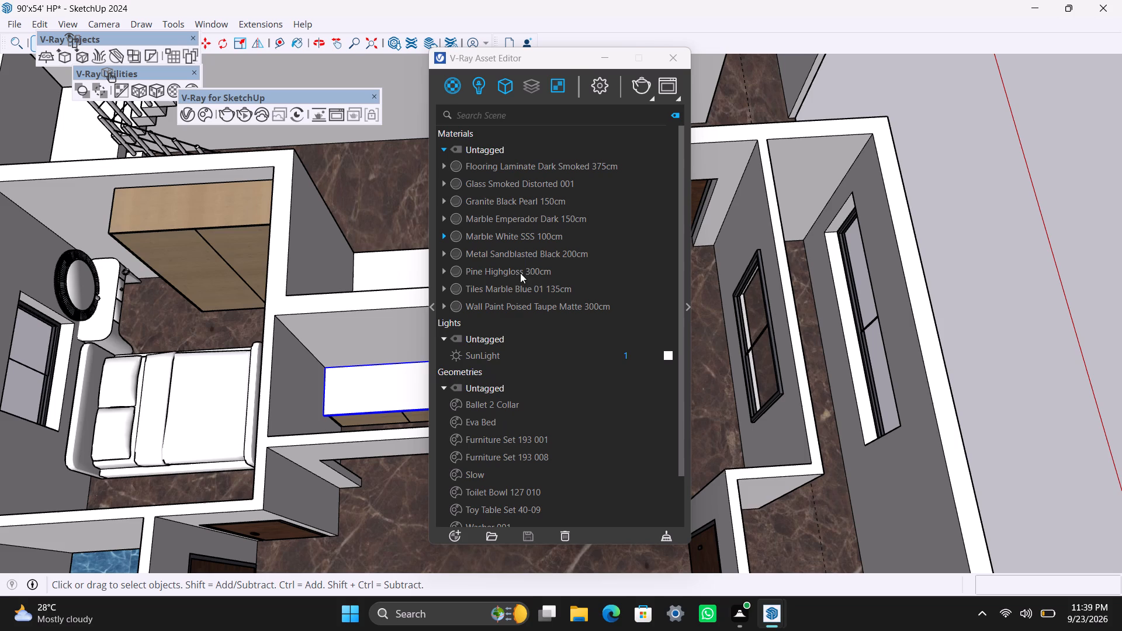
left_click(512, 292)
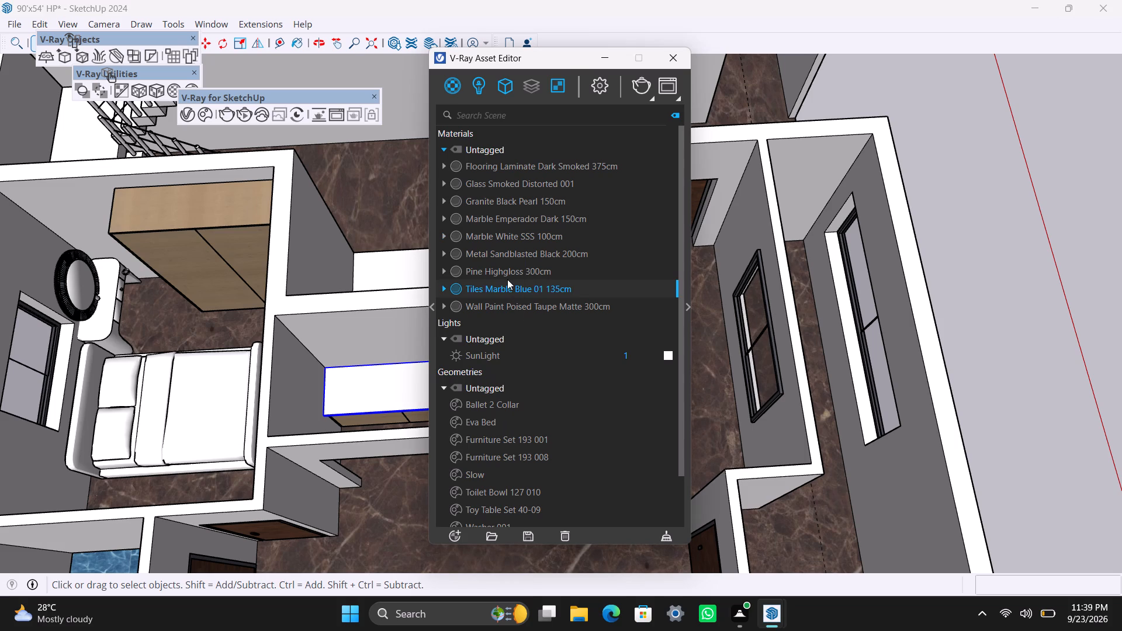
left_click(507, 279)
left_click(506, 256)
left_click(505, 237)
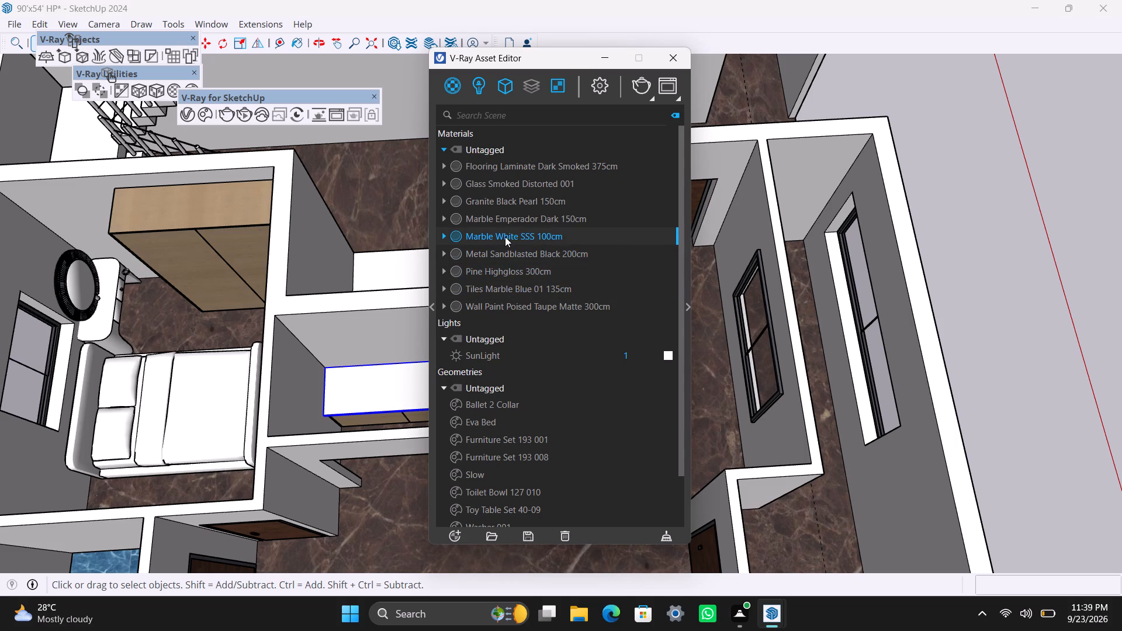
right_click(504, 237)
left_click(512, 259)
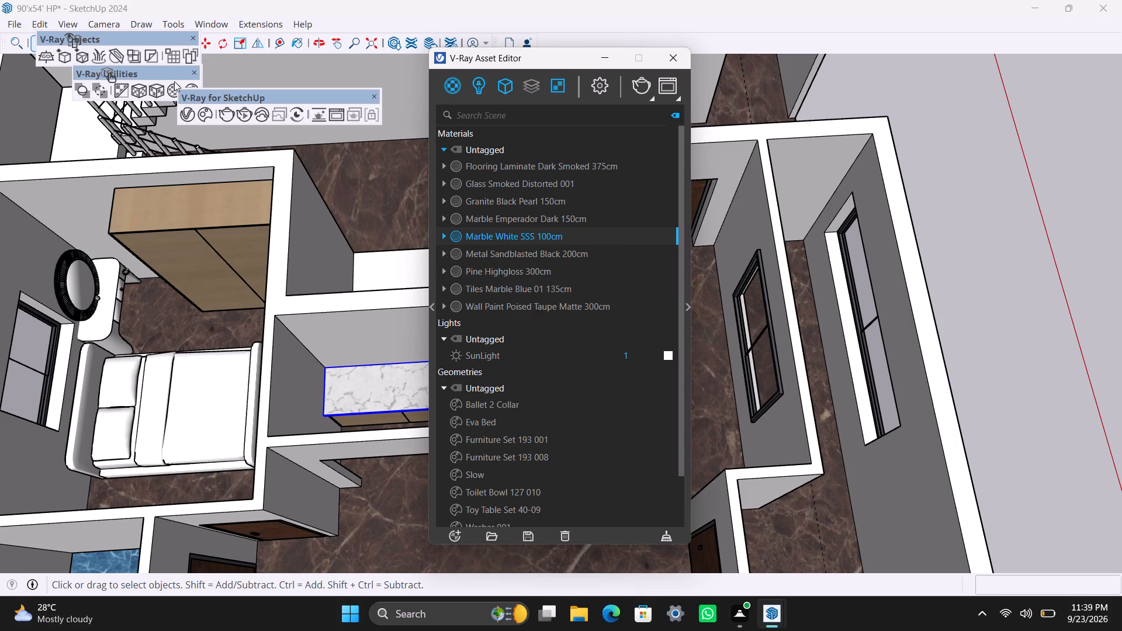
left_click(159, 89)
left_click(966, 202)
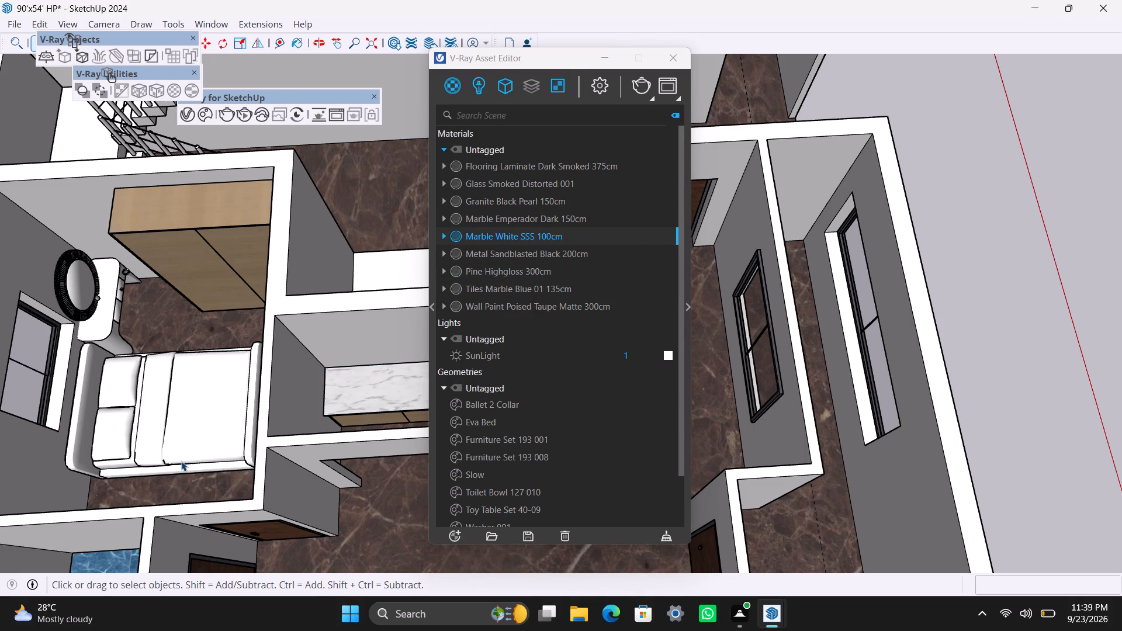
Look over both apartments from several angles and find the staircase between them.
scroll(191, 421, "down", 8)
middle_click_drag(216, 422, 214, 529, "shift")
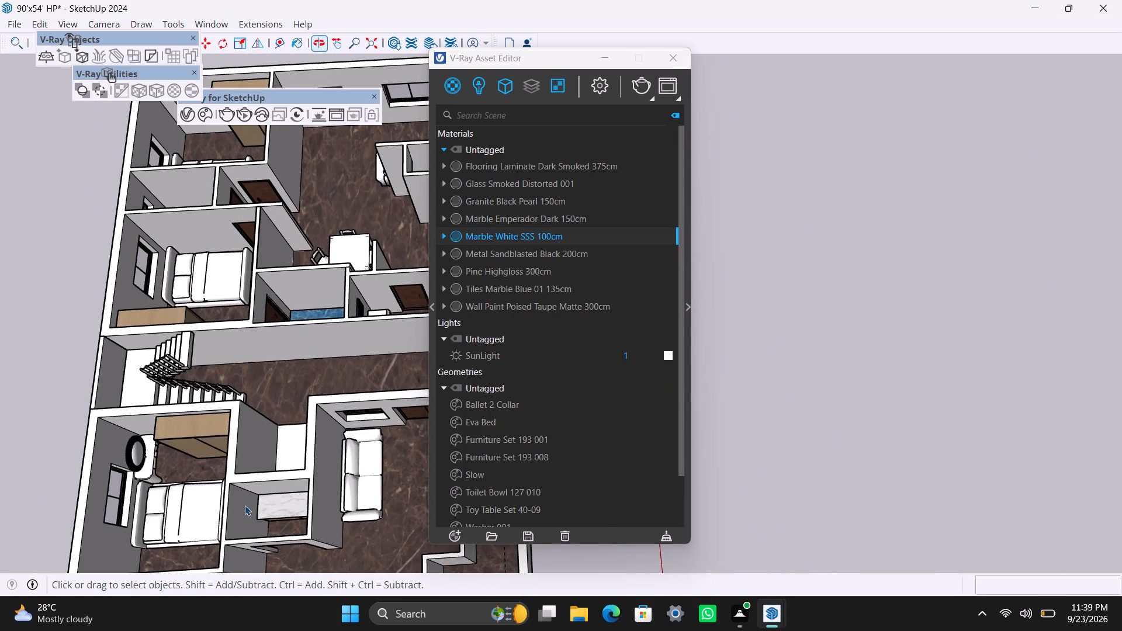
scroll(268, 474, "up", 3)
middle_click_drag(213, 377, 214, 378)
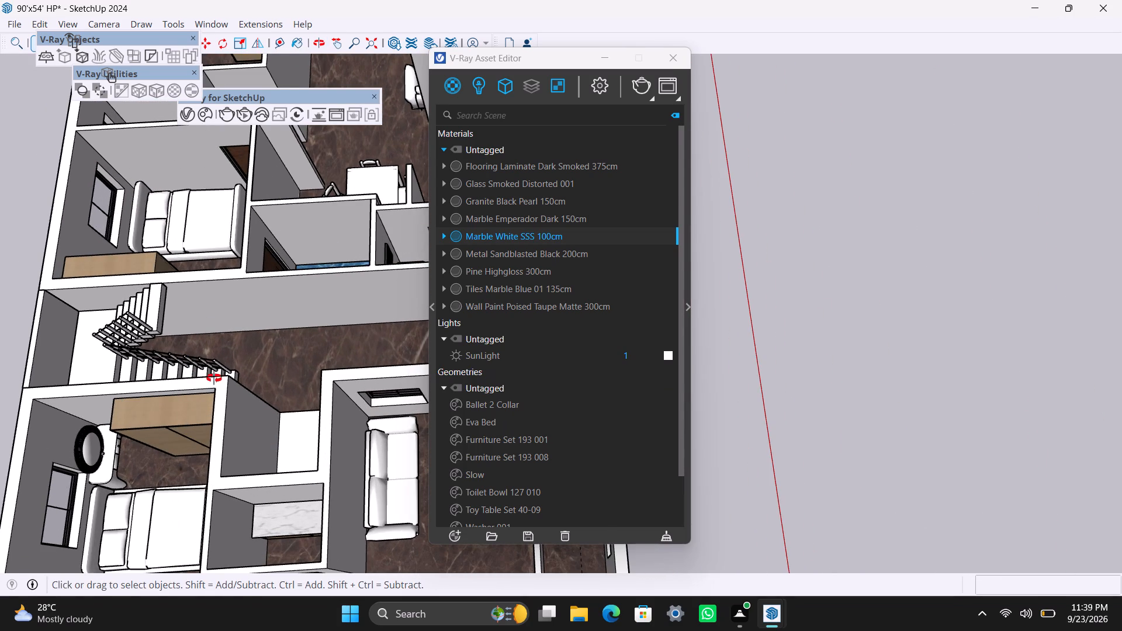
middle_click_drag(214, 378, 0, 421)
scroll(121, 377, "down", 10)
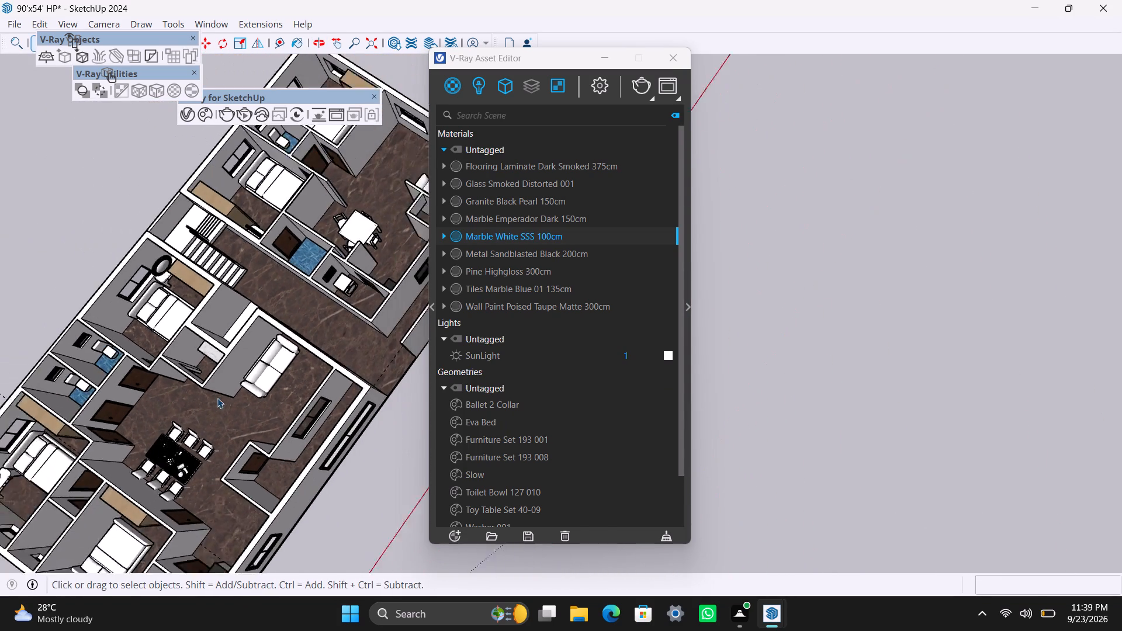
middle_click_drag(245, 419, 4, 376)
scroll(247, 264, "down", 4)
middle_click_drag(274, 285, 308, 512, "shift")
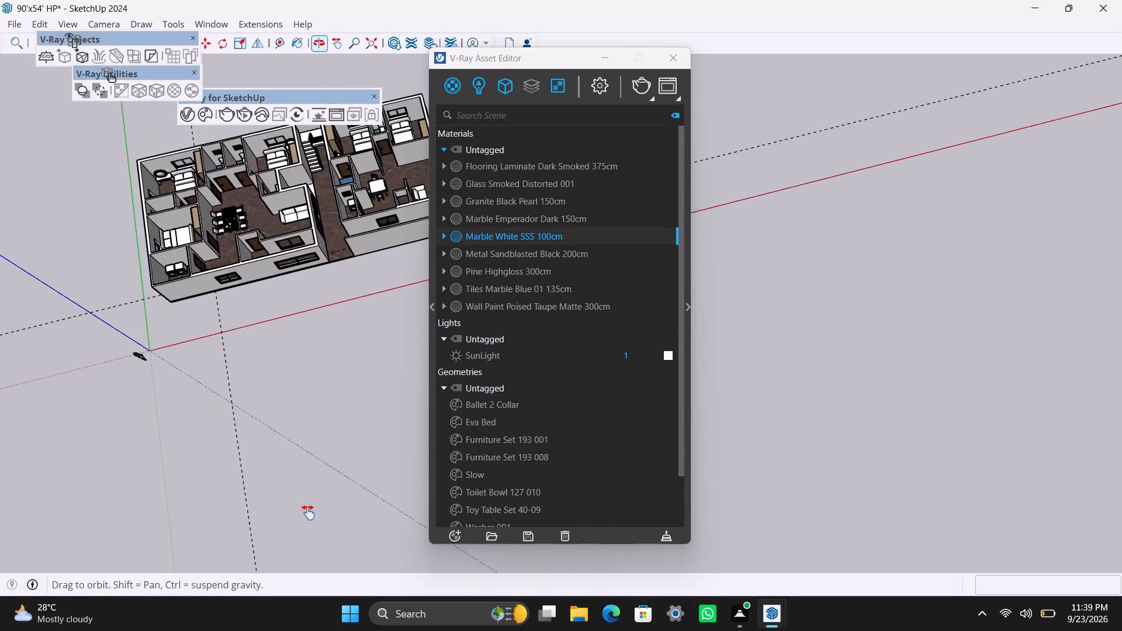
middle_click_drag(308, 512, 308, 516, "shift")
scroll(313, 474, "up", 3)
middle_click_drag(315, 421, 148, 383)
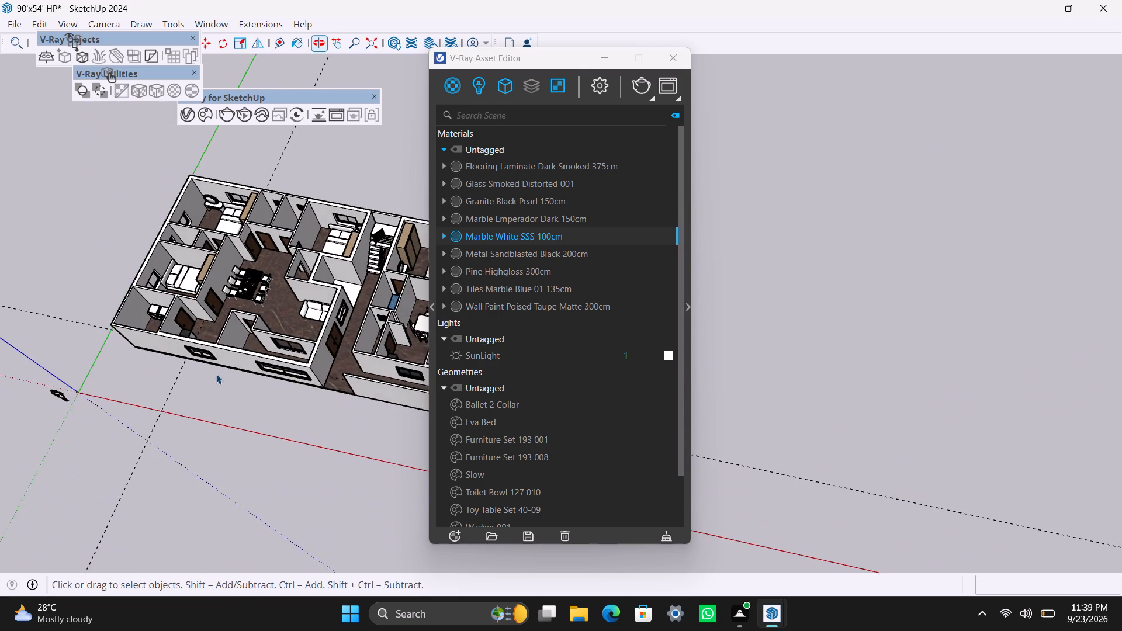
scroll(284, 365, "up", 2)
middle_click_drag(275, 371, 228, 512, "shift")
scroll(317, 431, "up", 4)
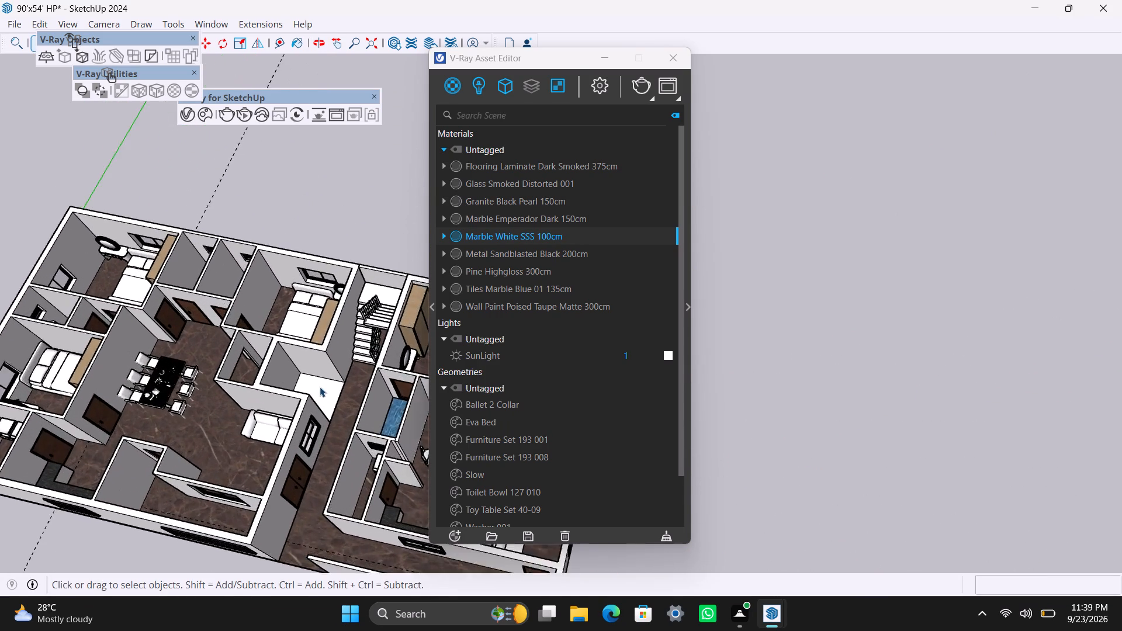
scroll(320, 387, "up", 2)
middle_click_drag(315, 424, 400, 463)
scroll(389, 394, "up", 5)
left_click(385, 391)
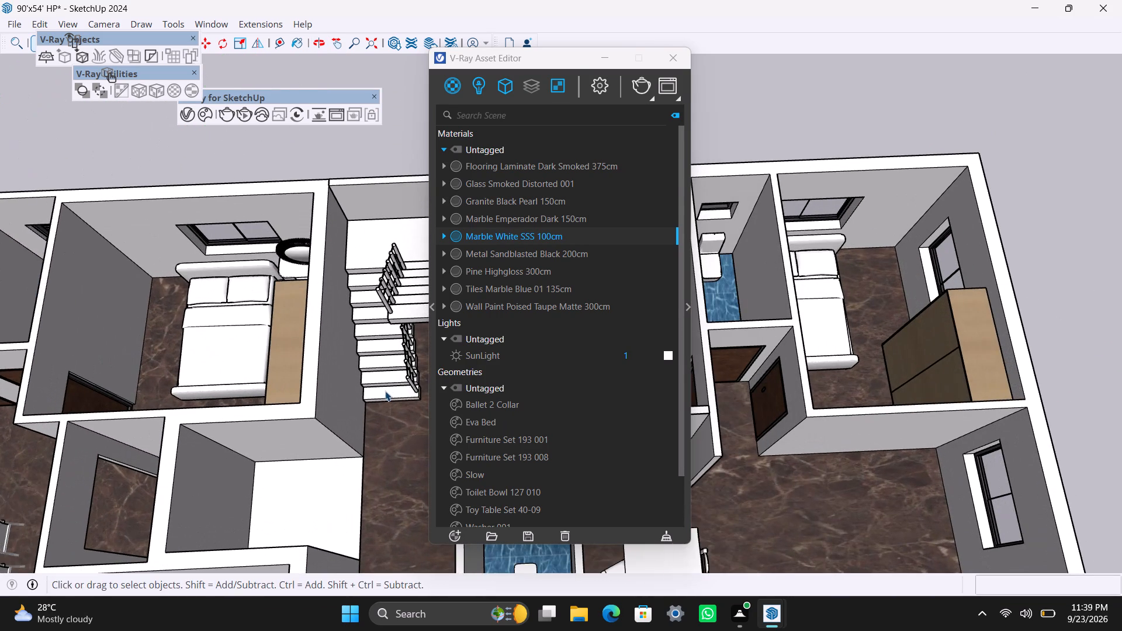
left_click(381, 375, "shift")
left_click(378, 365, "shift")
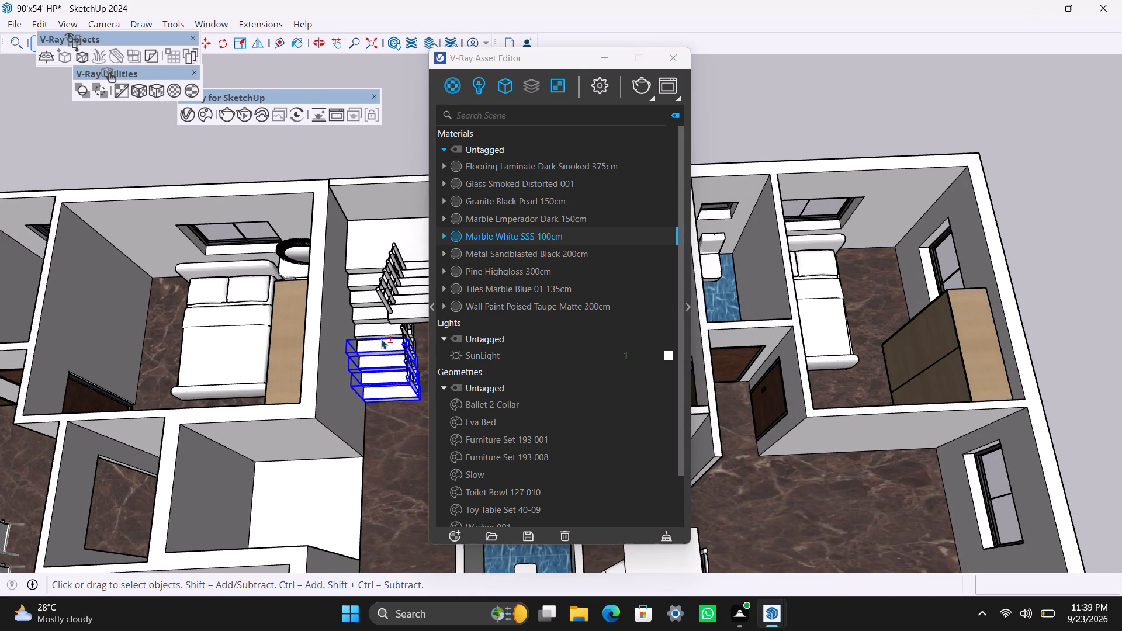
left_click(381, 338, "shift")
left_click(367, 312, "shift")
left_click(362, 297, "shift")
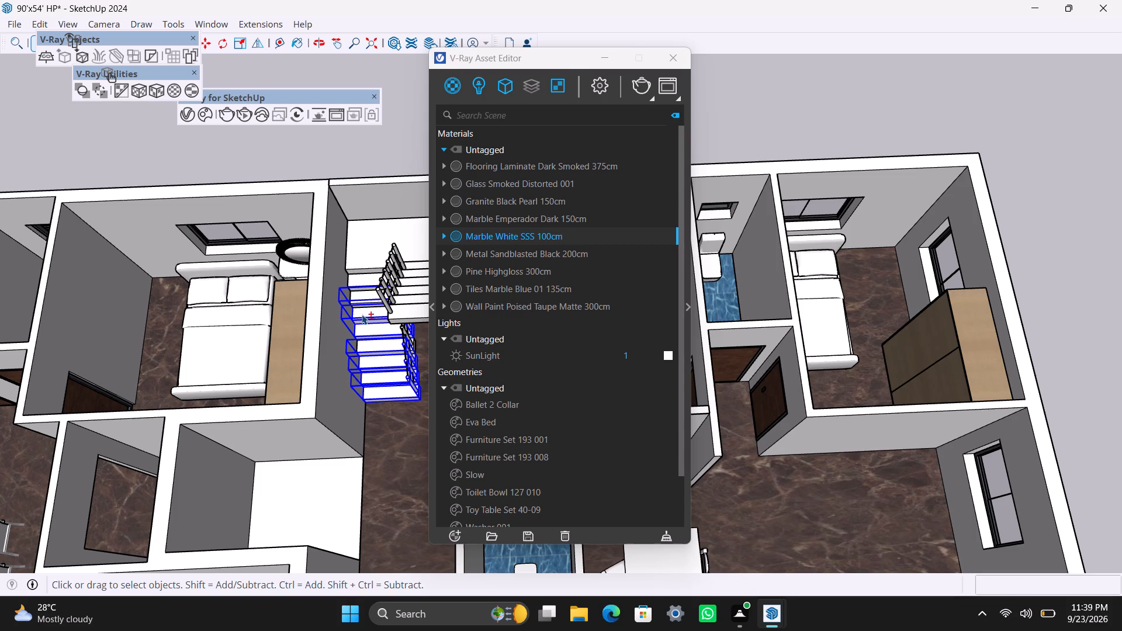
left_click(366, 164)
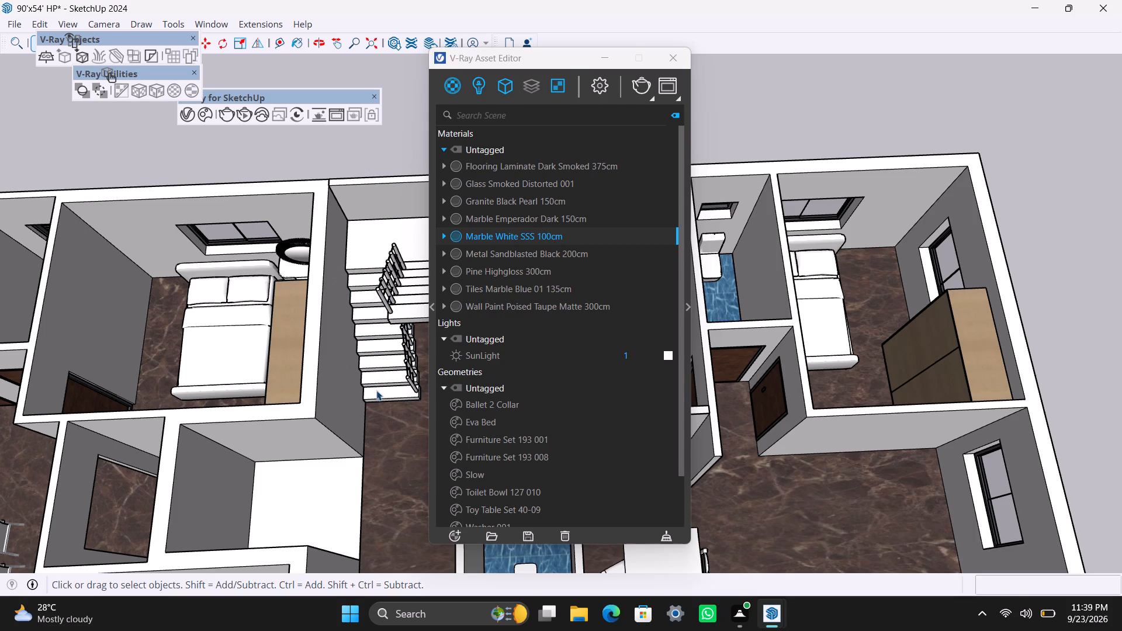
Apply Marble White SSS 100cm to the geometry inside each of the four lowest stair step groups, one group at a time.
double_click(376, 390)
left_click(377, 390)
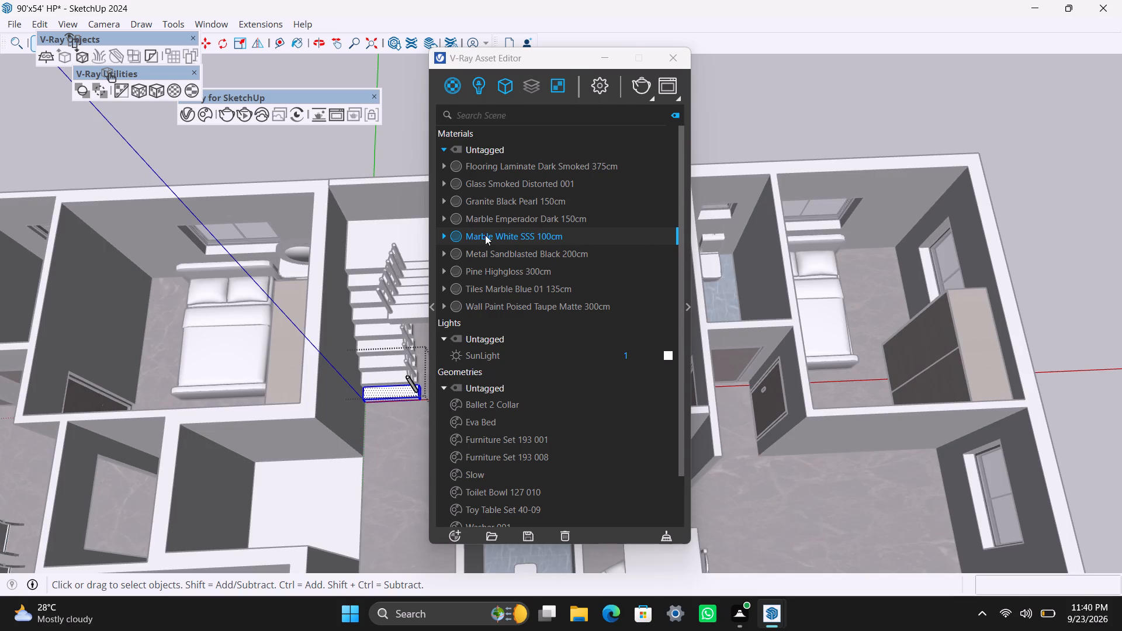
right_click(485, 235)
left_click(523, 262)
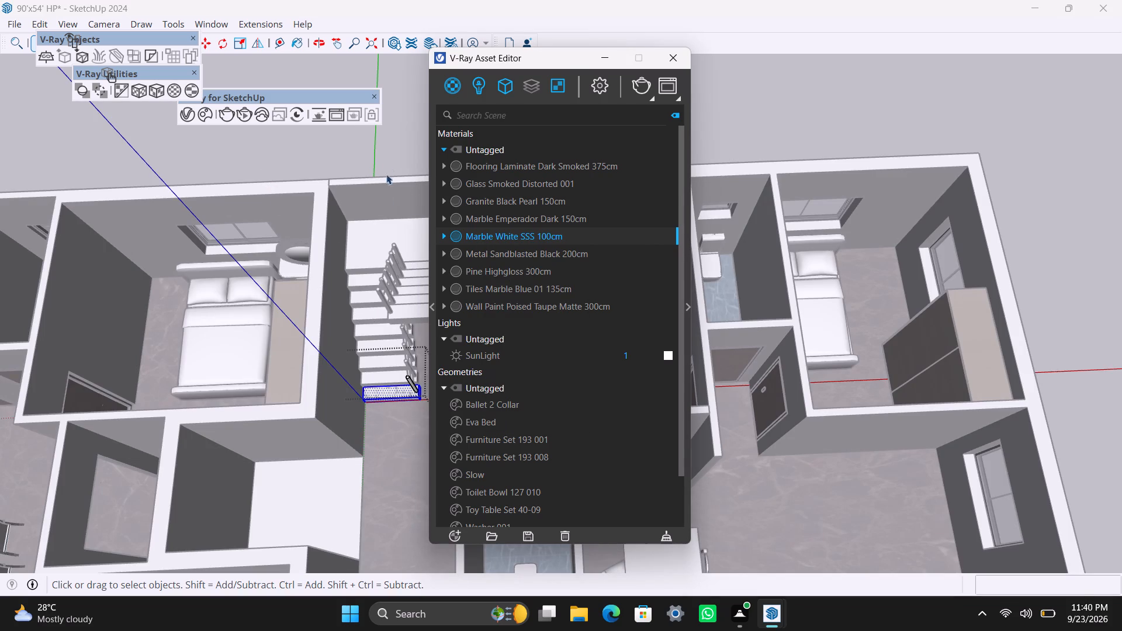
left_click(390, 188)
triple_click(380, 379)
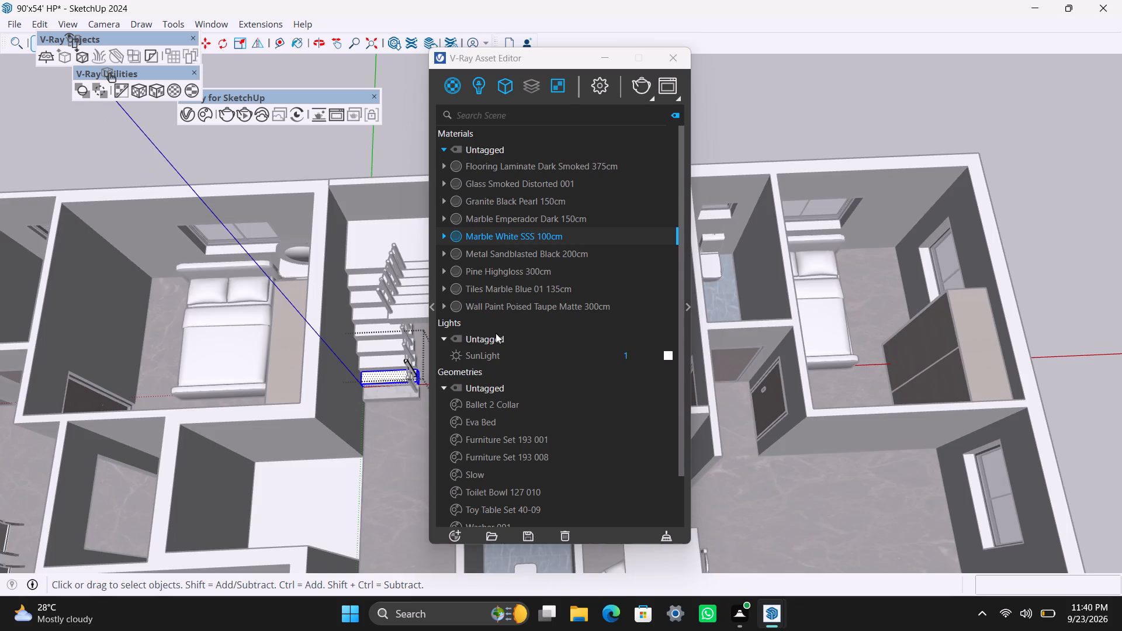
right_click(507, 238)
left_click(535, 266)
triple_click(393, 359)
right_click(490, 232)
left_click(516, 260)
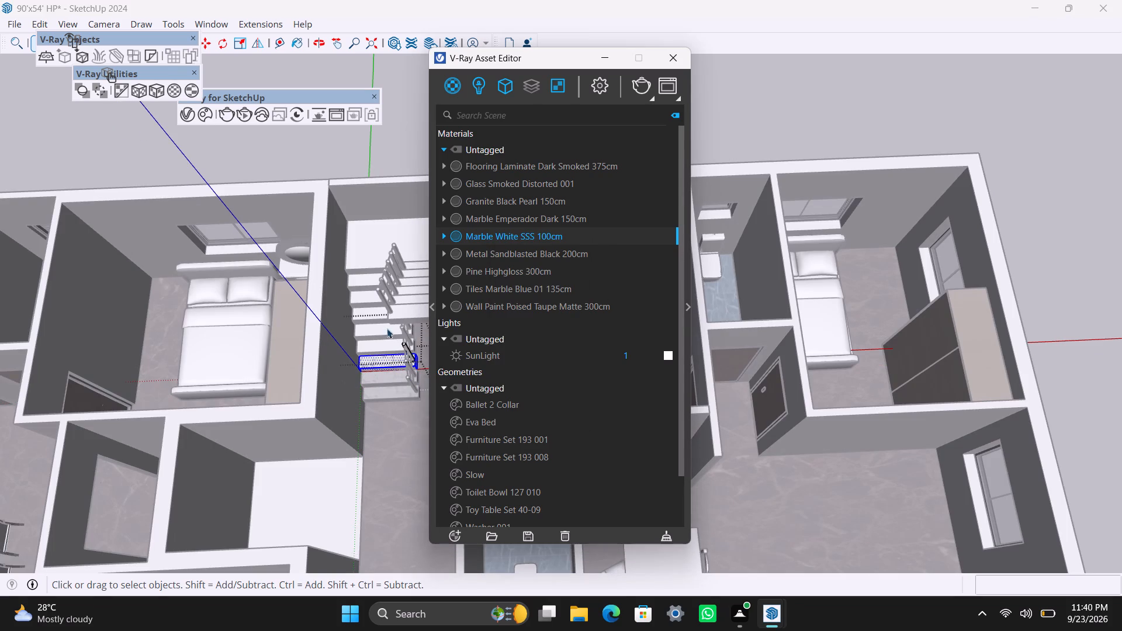
triple_click(385, 340)
triple_click(386, 345)
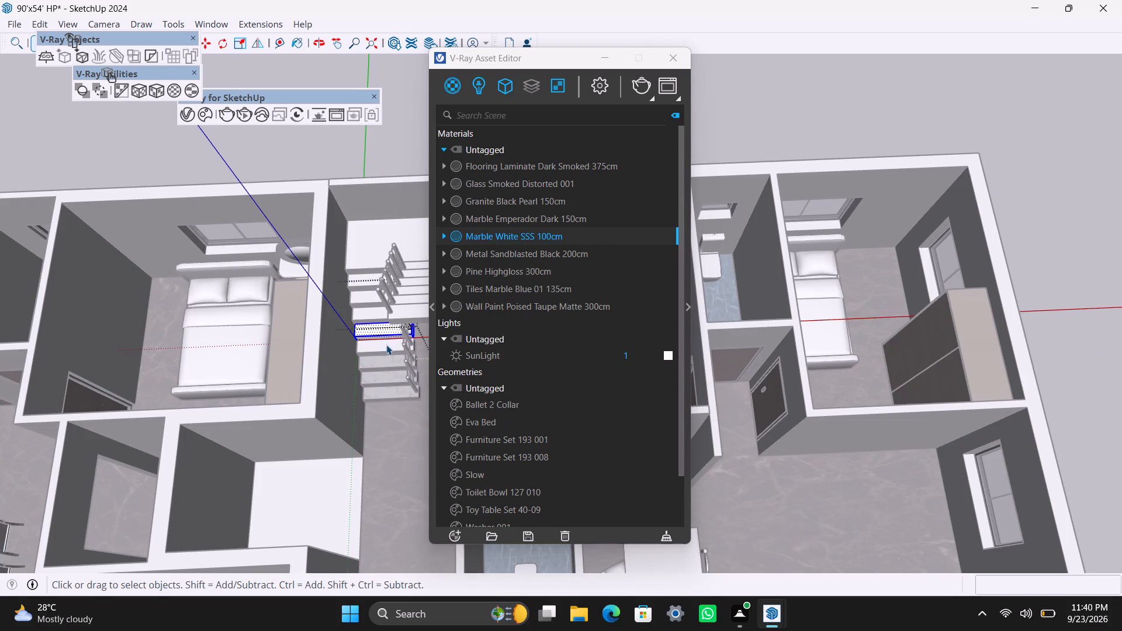
right_click(520, 238)
left_click(539, 274)
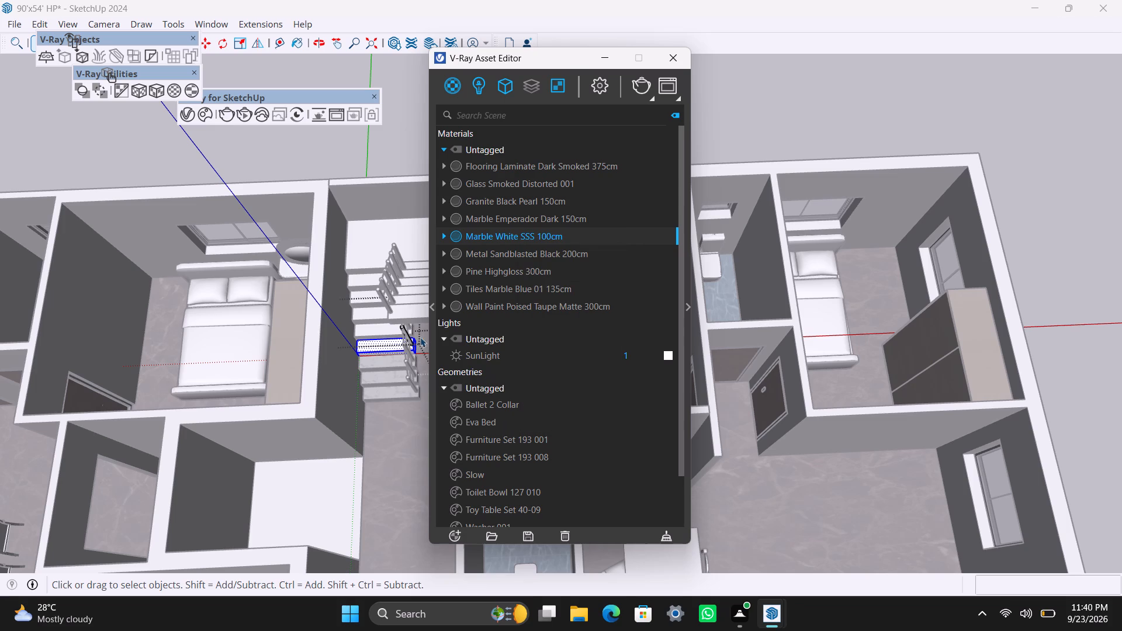
Apply Marble White SSS 100cm to the geometry inside the fifth step group of the lower stair flight.
triple_click(363, 325)
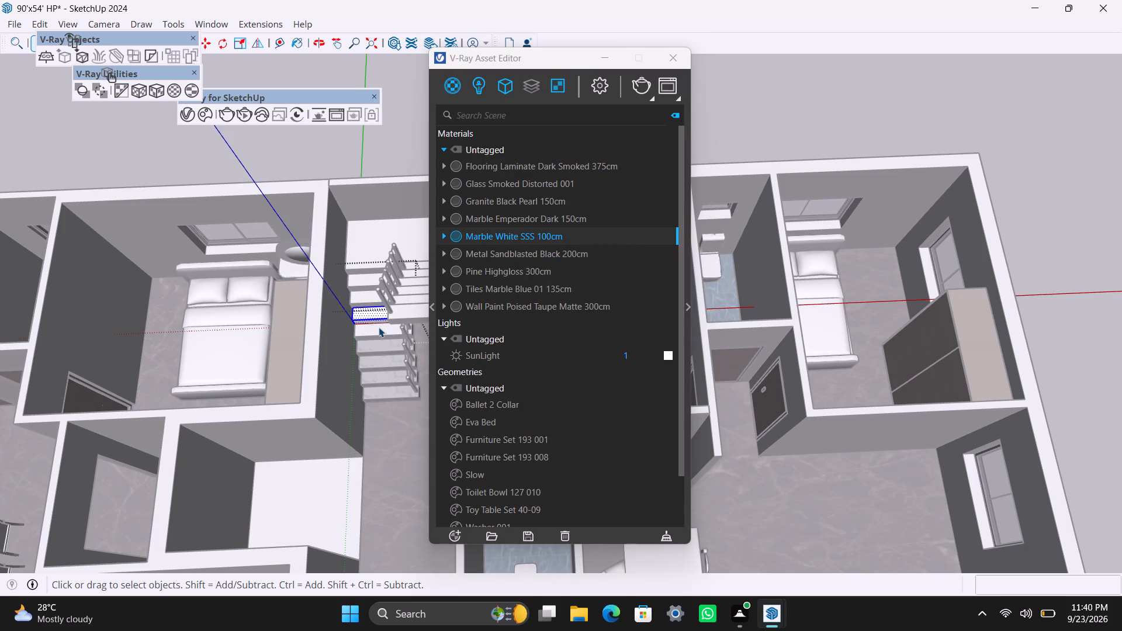
triple_click(379, 327)
right_click(504, 240)
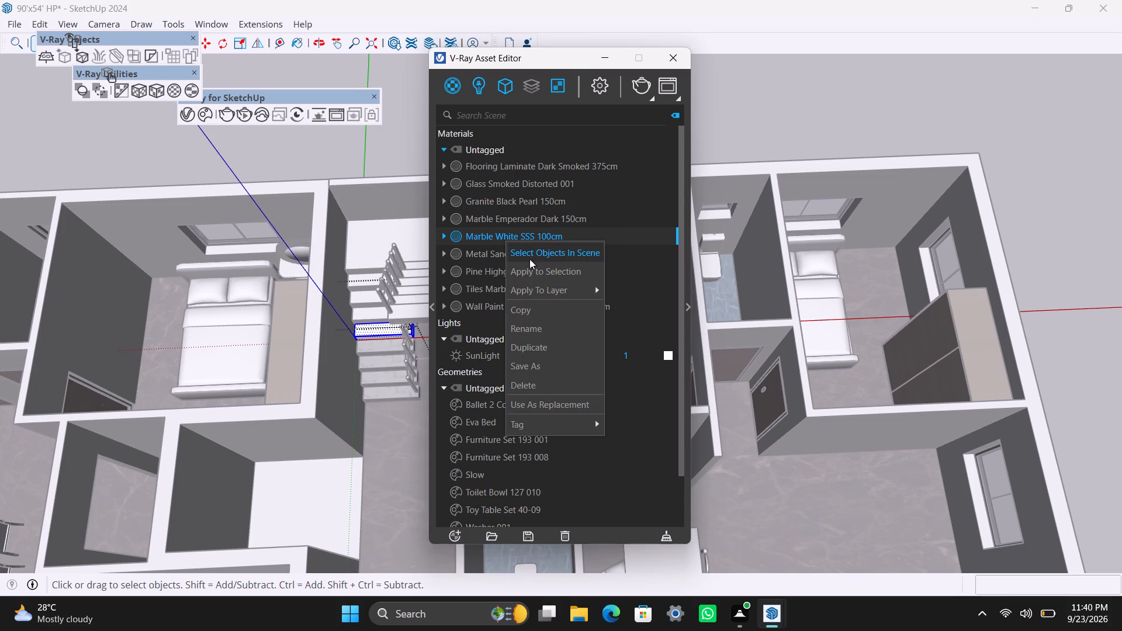
left_click(529, 259)
left_click(524, 273)
left_click(497, 233)
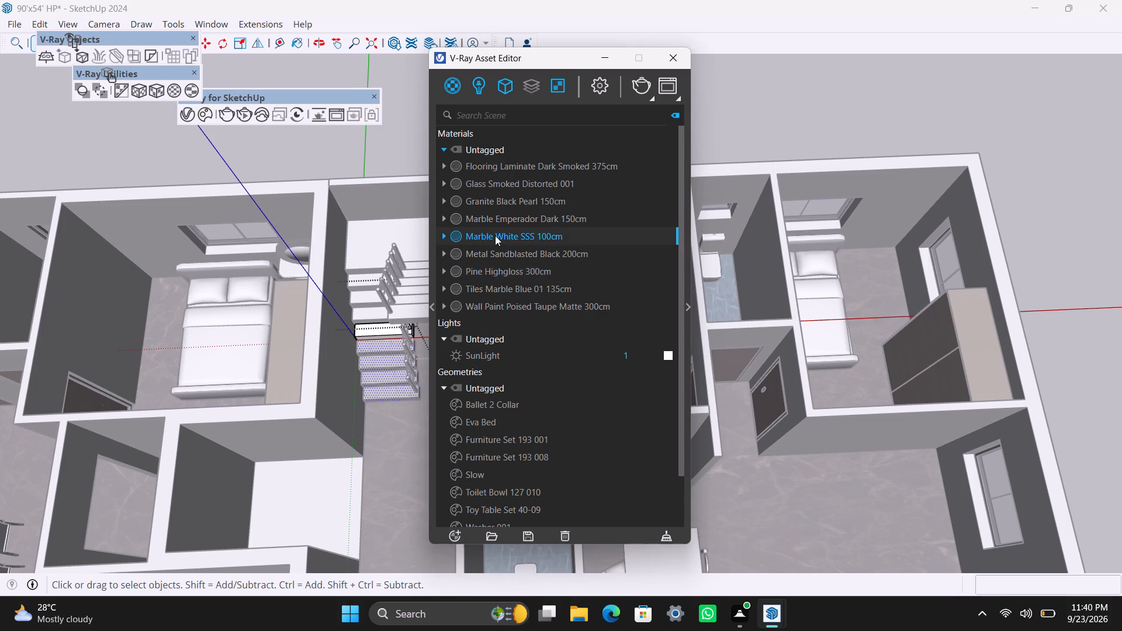
right_click(495, 235)
left_click(520, 266)
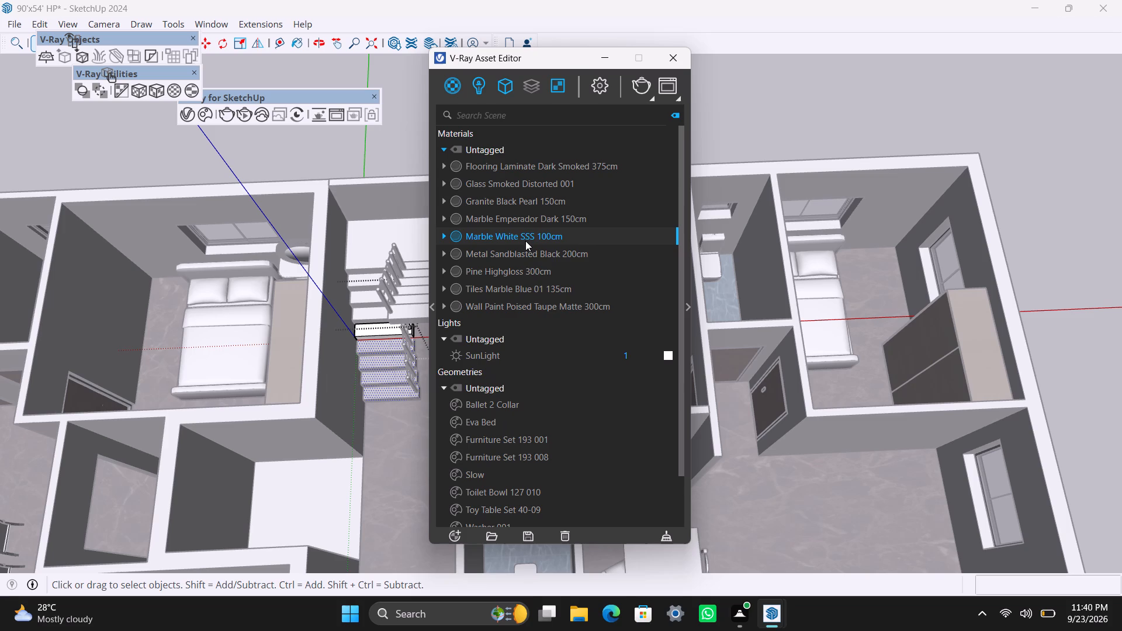
right_click(525, 240)
left_click(548, 272)
left_click(336, 164)
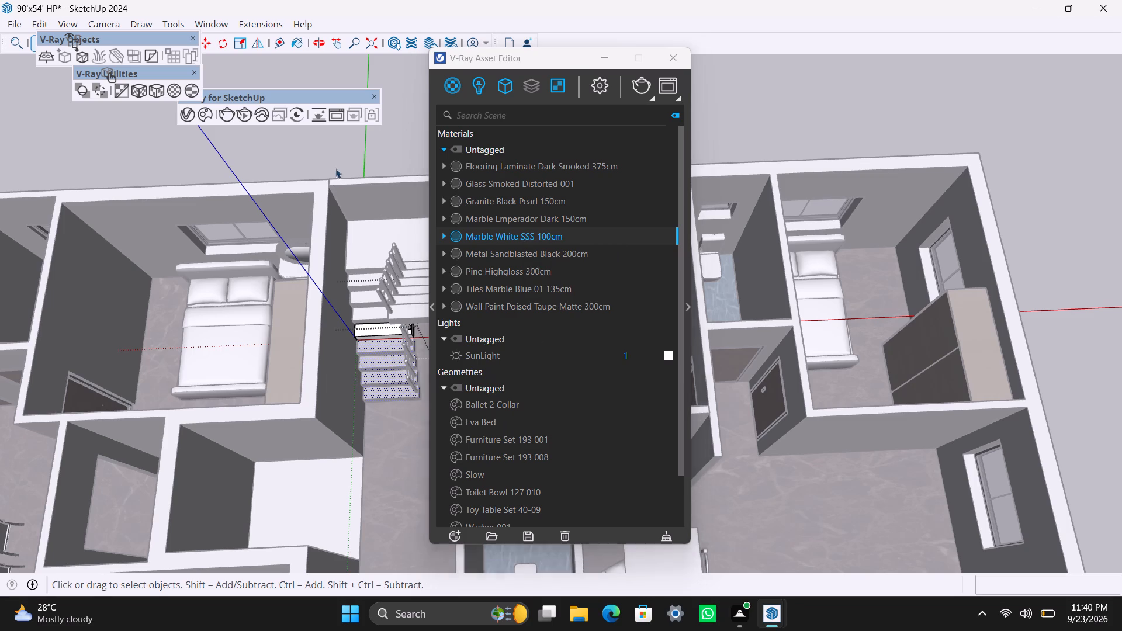
scroll(366, 304, "up", 6)
triple_click(369, 347)
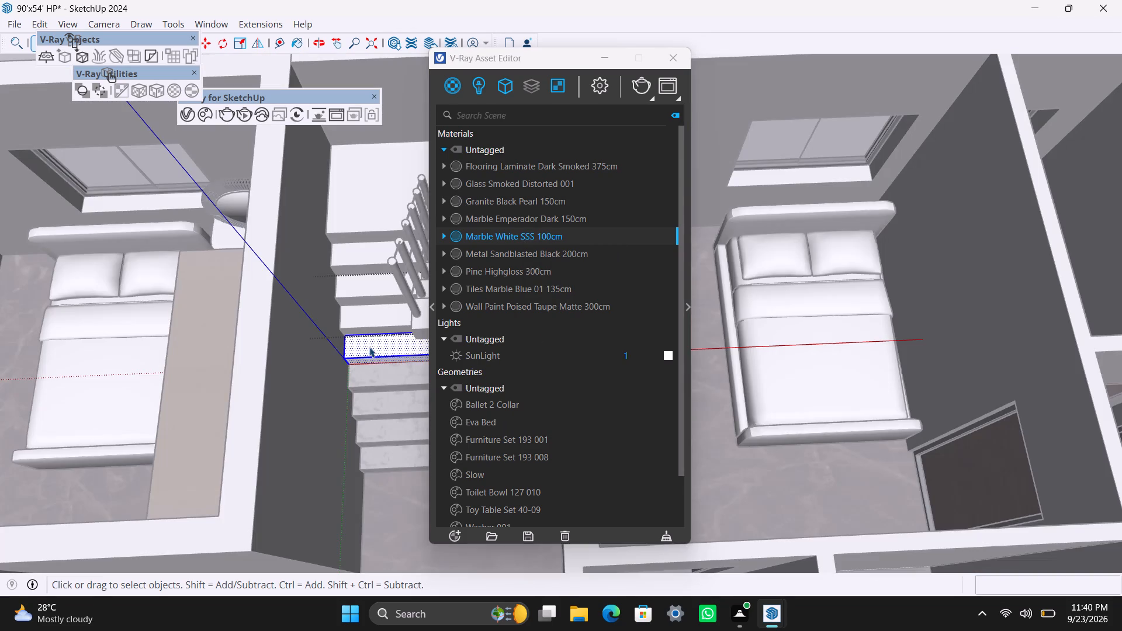
right_click(531, 238)
left_click(566, 275)
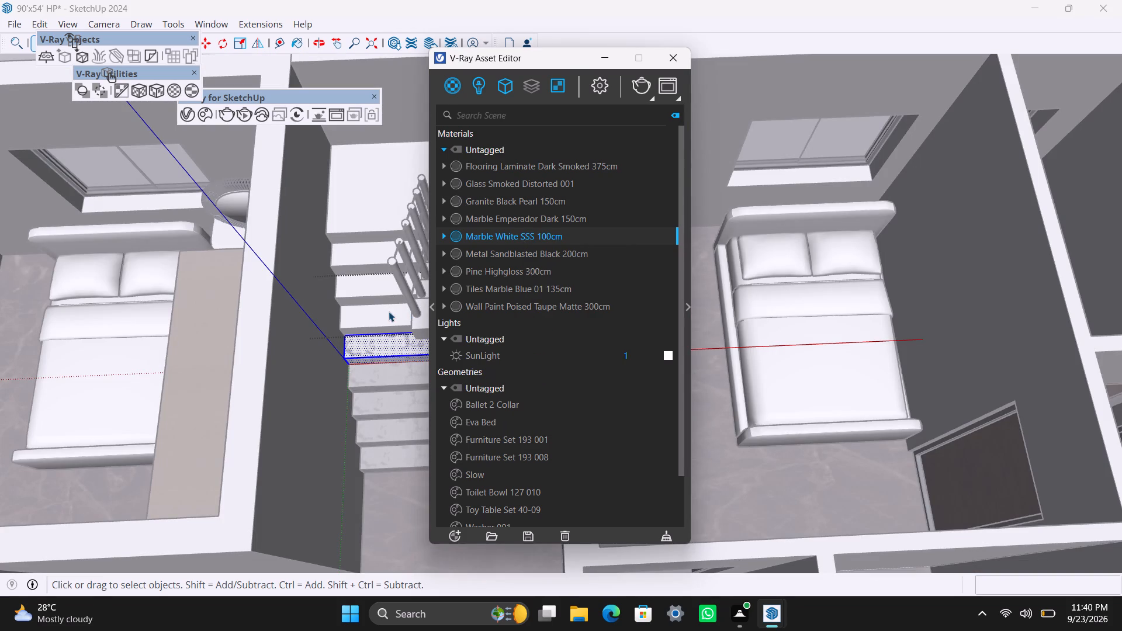
Apply Marble White SSS 100cm to each of the three remaining lower-flight steps up to the landing, one group at a time.
triple_click(386, 310)
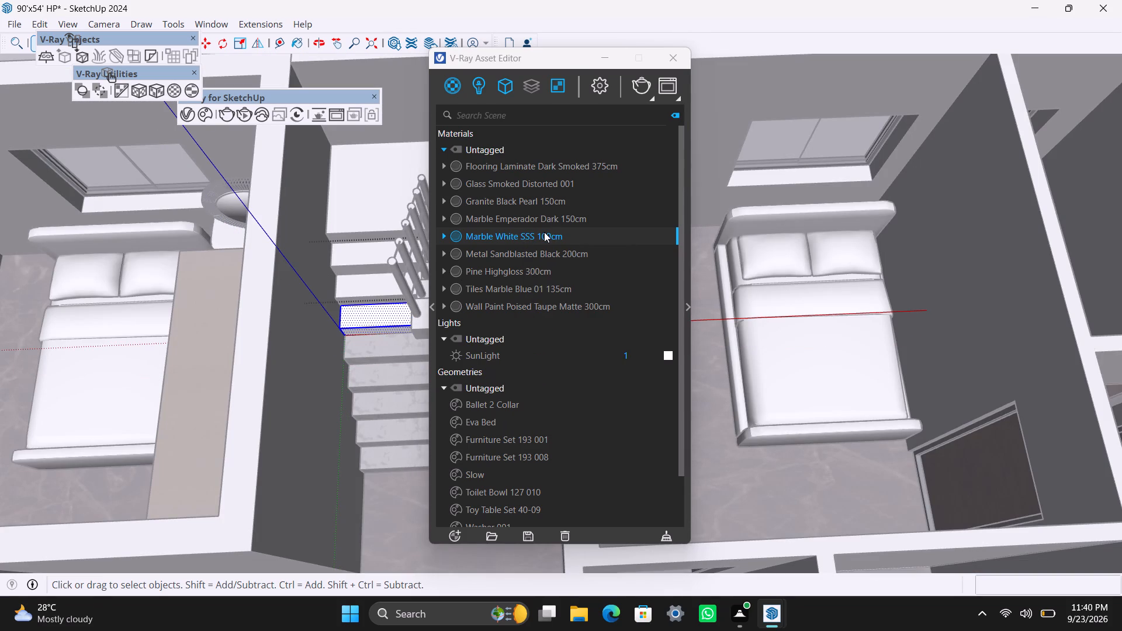
right_click(544, 232)
left_click(561, 256)
triple_click(383, 289)
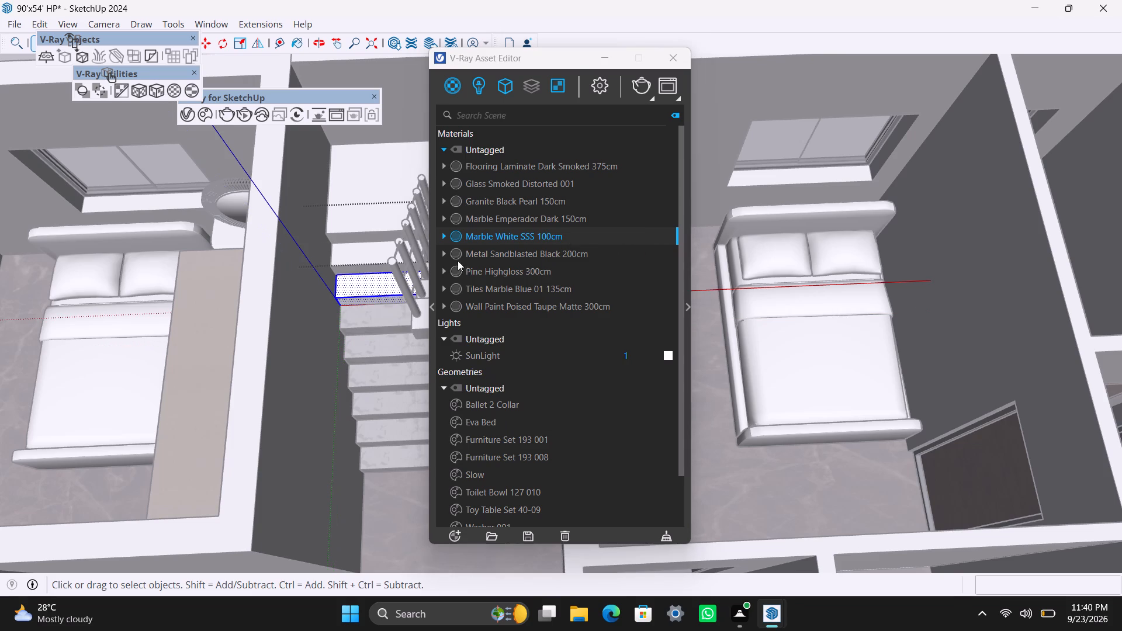
right_click(497, 234)
left_click(528, 264)
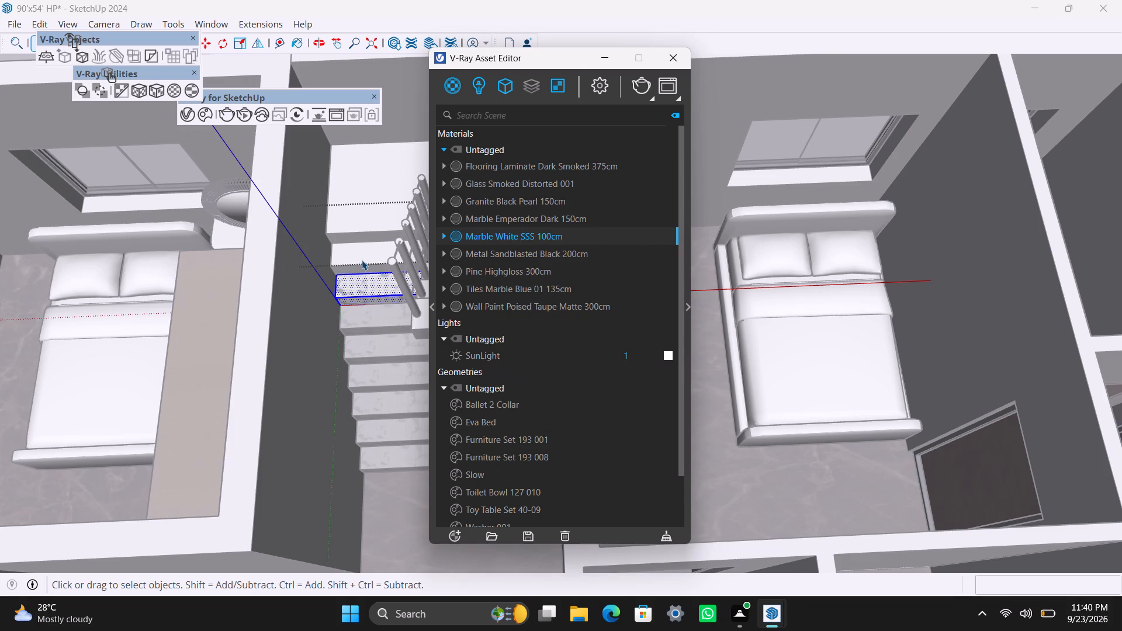
triple_click(362, 260)
left_click(362, 259)
right_click(487, 237)
left_click(501, 273)
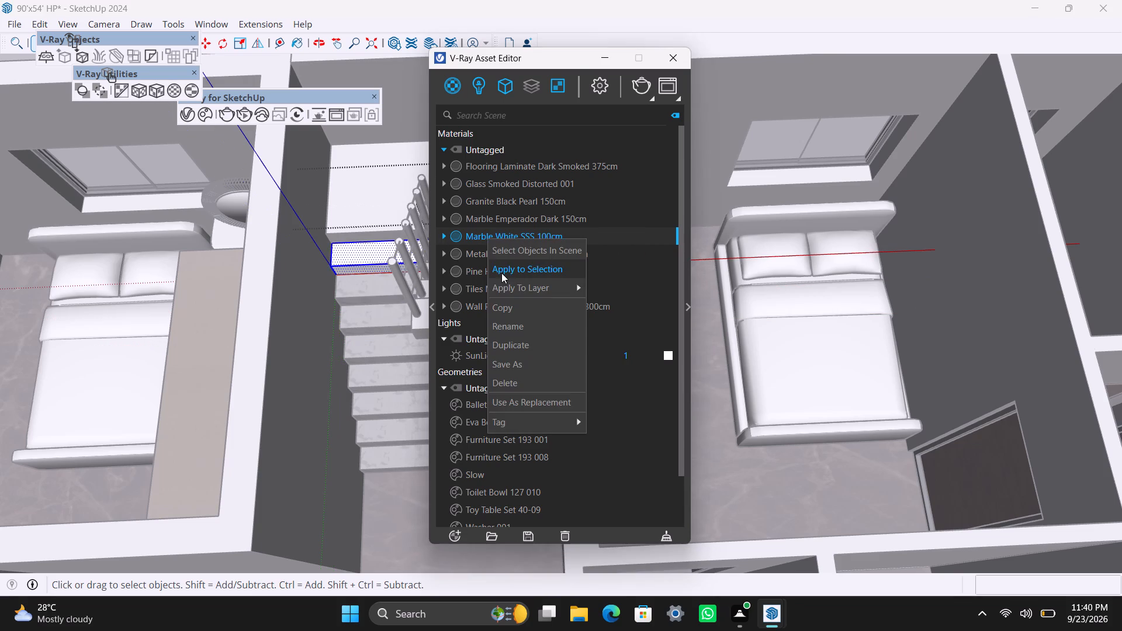
Apply Marble White SSS 100cm to the stair landing and leave its group.
triple_click(356, 212)
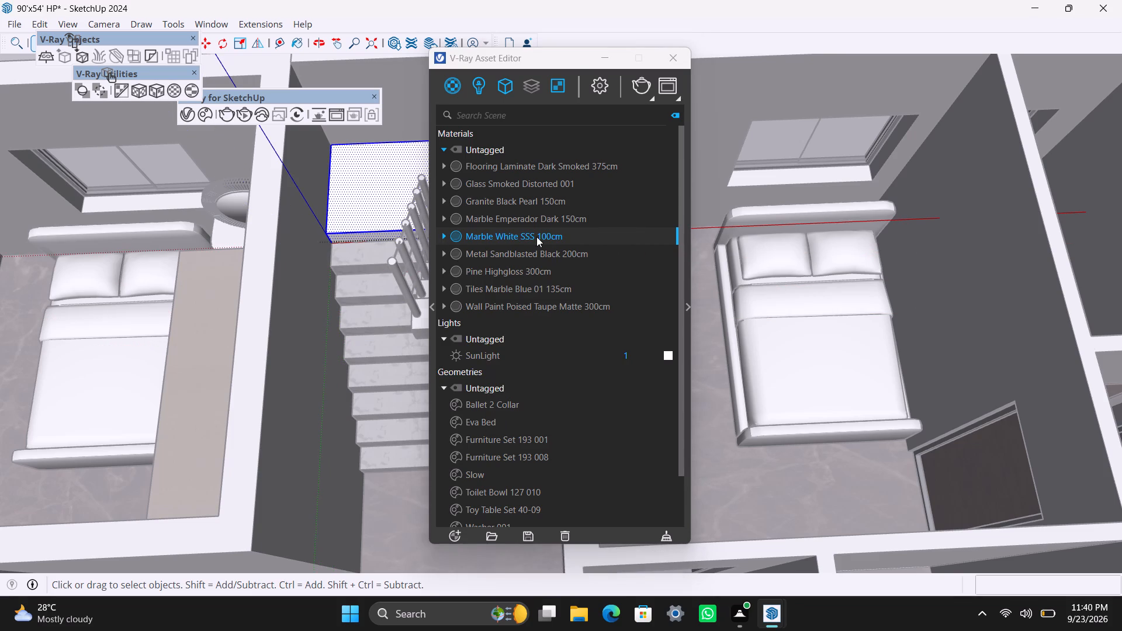
right_click(536, 237)
left_click(572, 266)
scroll(334, 310, "down", 11)
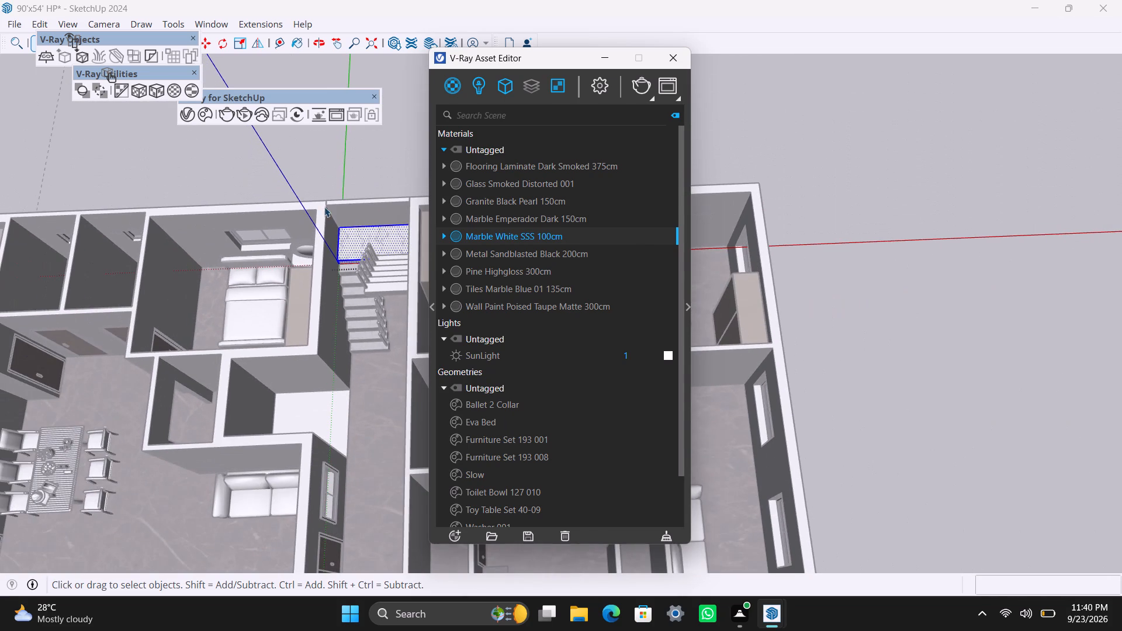
double_click(314, 174)
Apply Marble White SSS 100cm to the treads of the two highest steps of the upper stair flight.
scroll(347, 321, "up", 2)
scroll(380, 283, "up", 2)
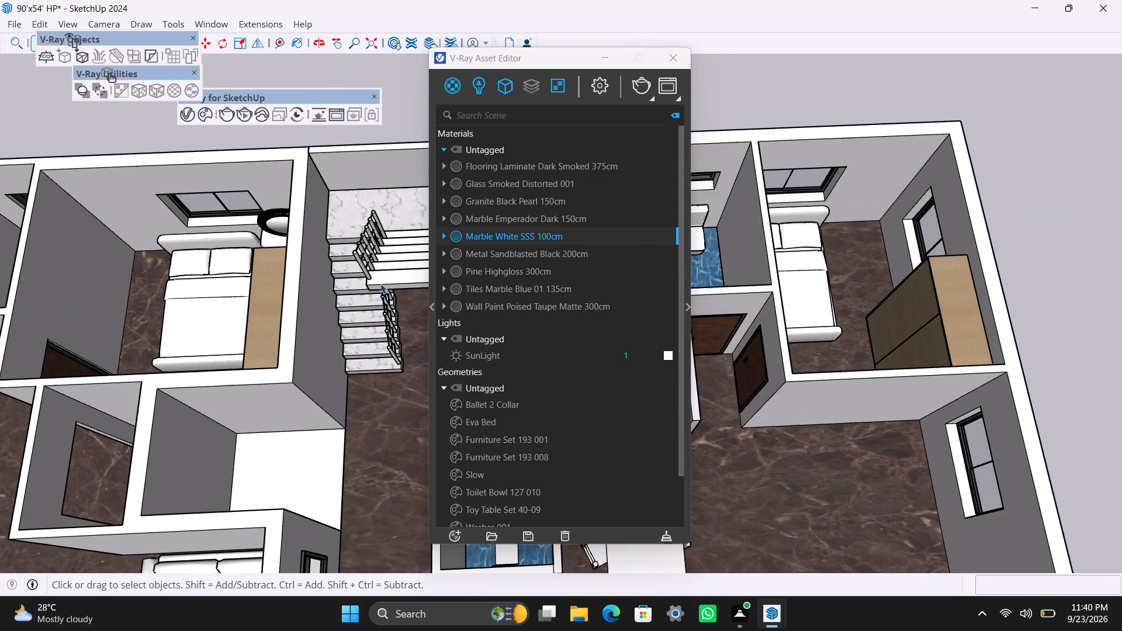
triple_click(380, 283)
right_click(509, 238)
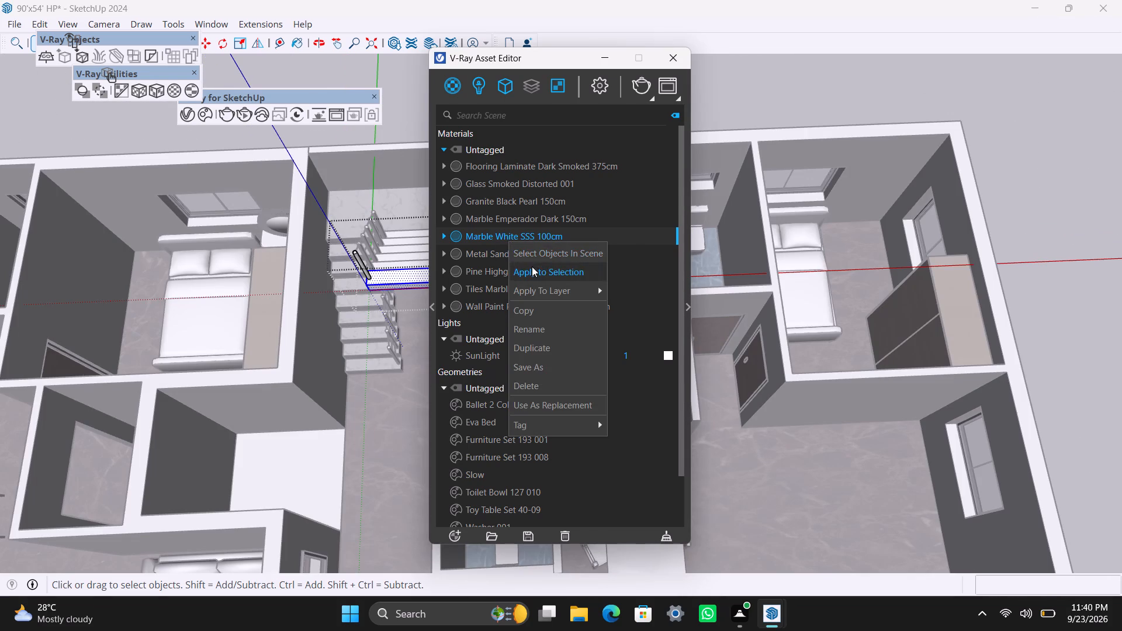
left_click(532, 268)
scroll(378, 286, "up", 2)
middle_click_drag(364, 300, 254, 339, "shift")
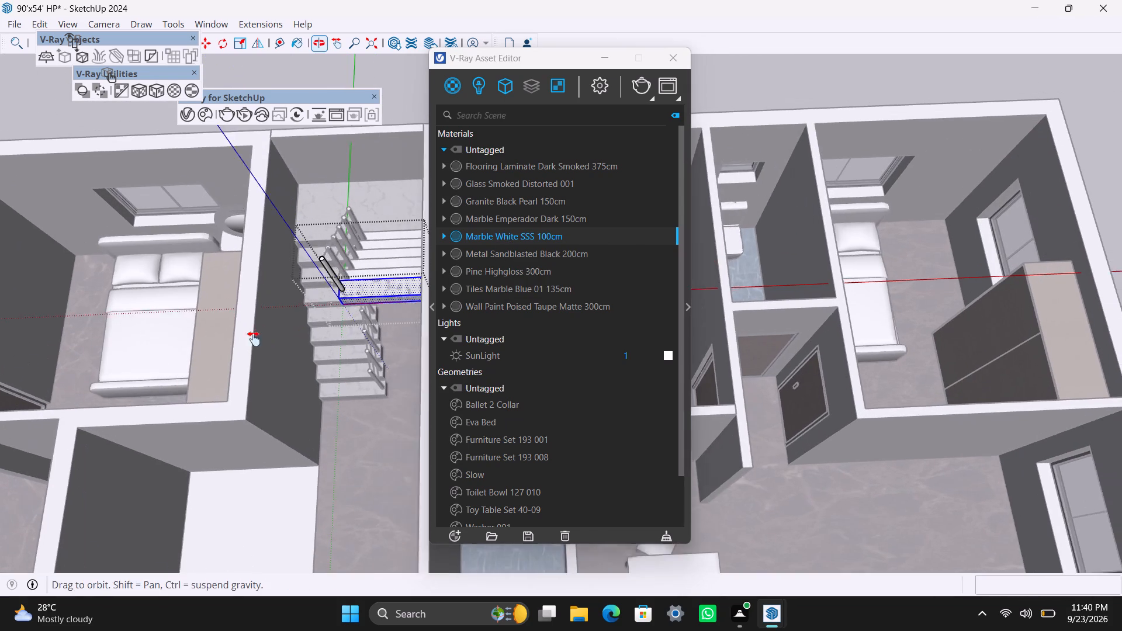
middle_click_drag(254, 339, 252, 339, "shift")
scroll(255, 334, "up", 2)
middle_click_drag(264, 337, 271, 402)
scroll(269, 345, "up", 5)
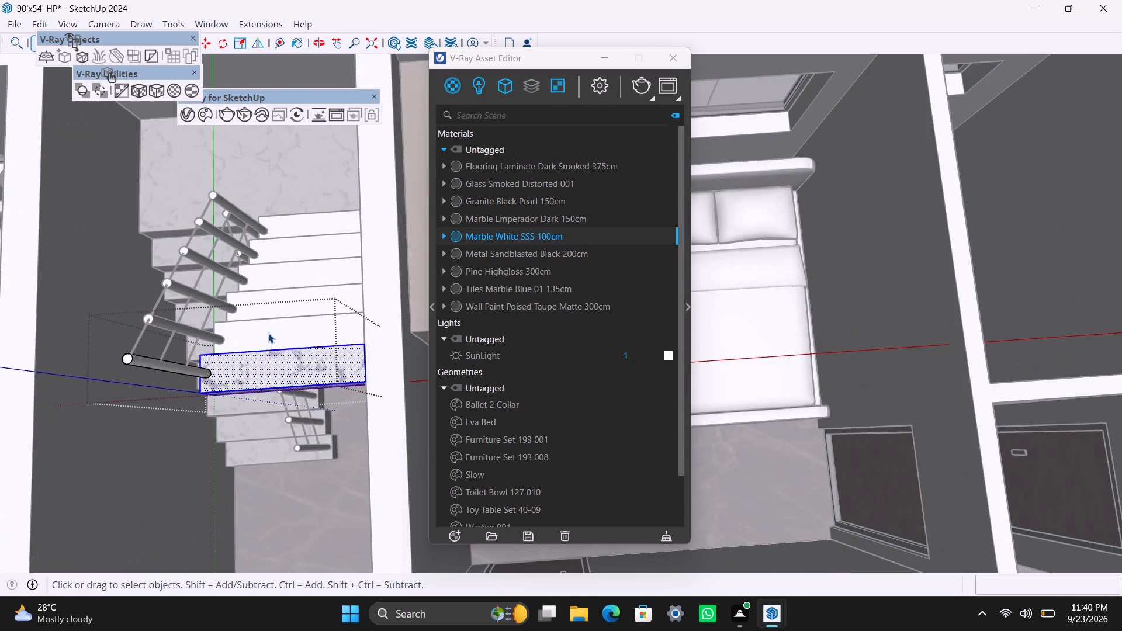
triple_click(268, 333)
left_click(268, 332)
right_click(517, 240)
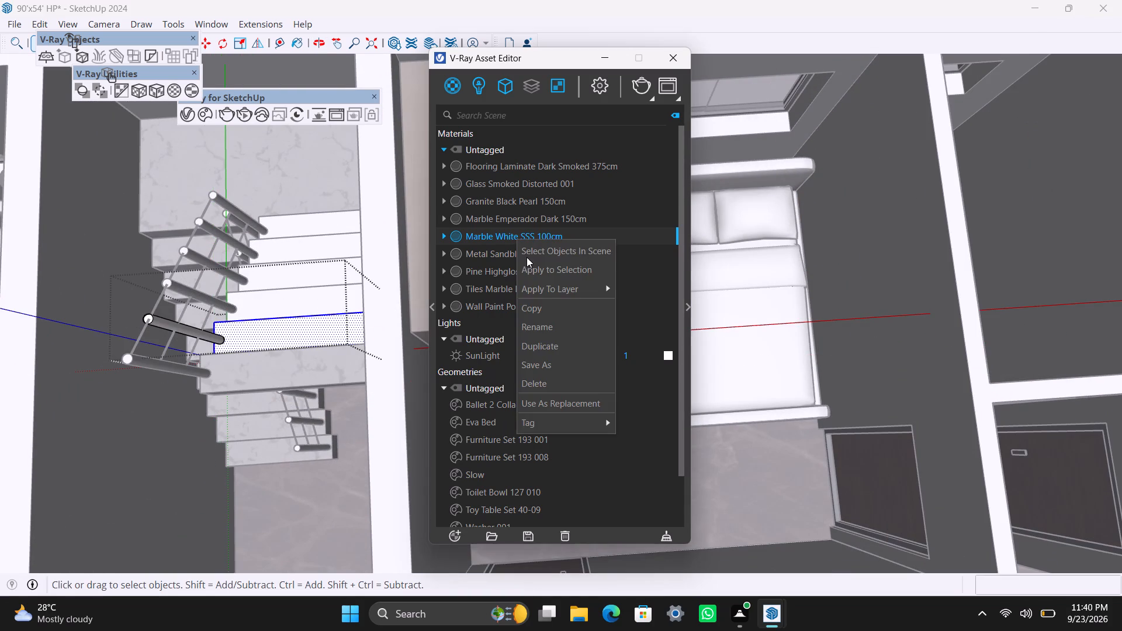
left_click(529, 264)
Apply Marble White SSS 100cm to the third- and fourth-highest steps of the upper flight.
triple_click(245, 296)
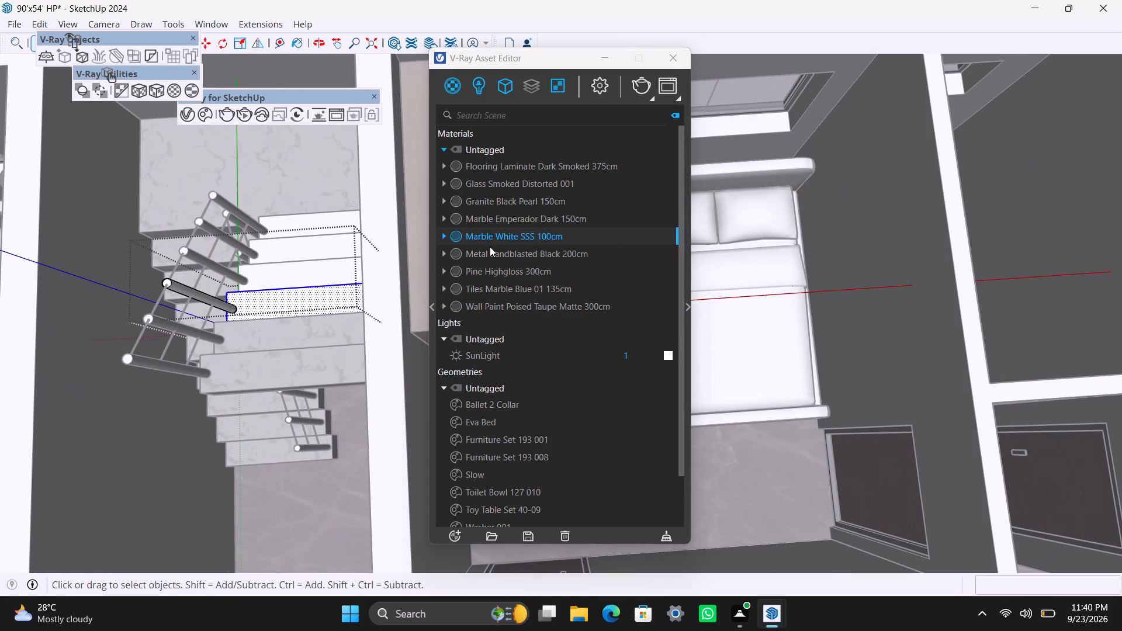
right_click(515, 232)
left_click(527, 256)
triple_click(318, 269)
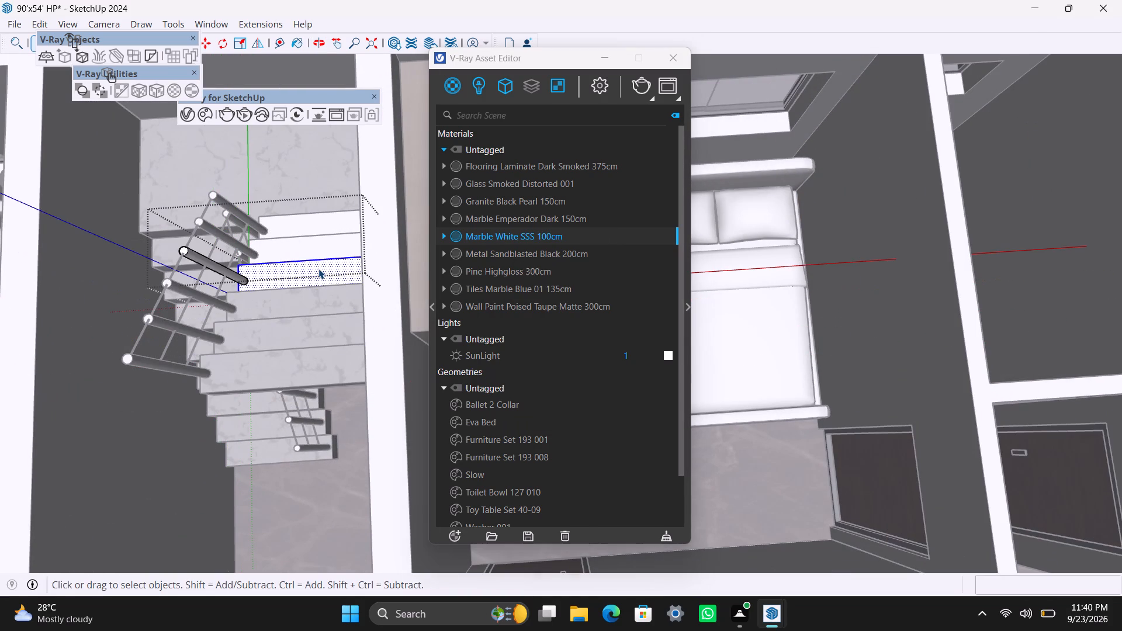
left_click(318, 269)
right_click(494, 241)
left_click(508, 266)
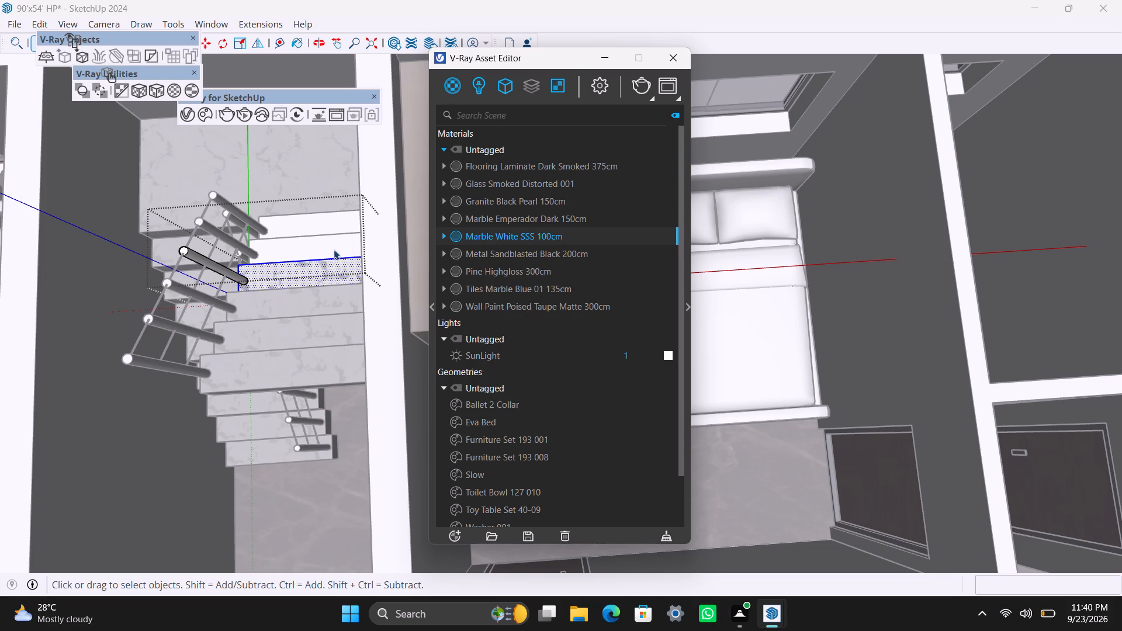
Apply Marble White SSS 100cm to the last two upper-flight steps beside the landing and leave the group.
triple_click(333, 249)
left_click(333, 249)
right_click(483, 234)
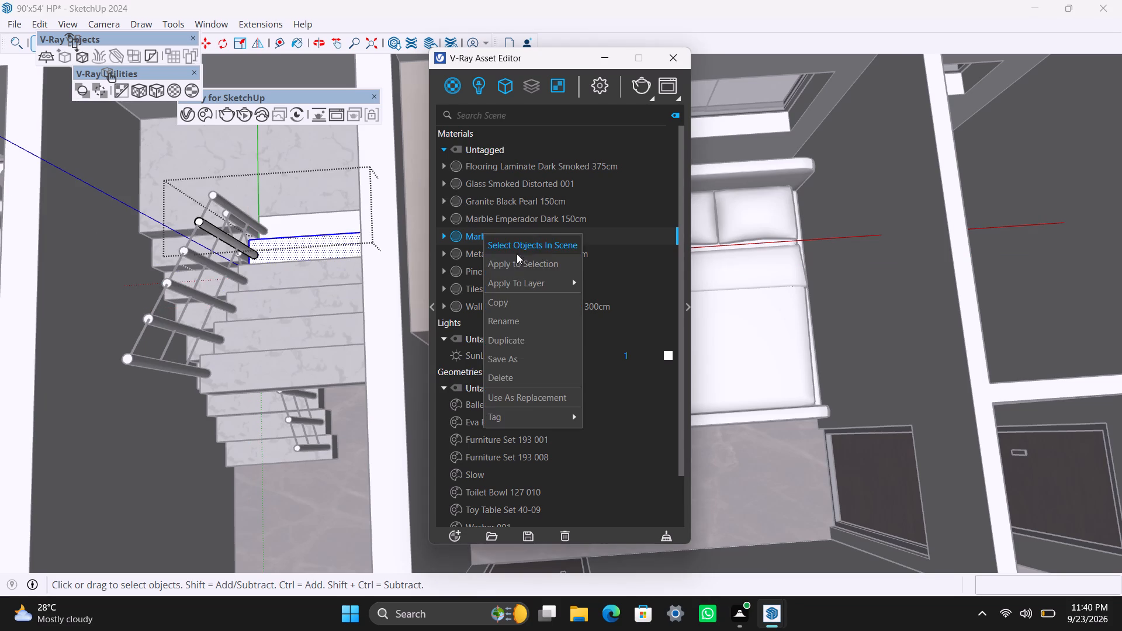
left_click(517, 258)
triple_click(314, 221)
left_click(314, 222)
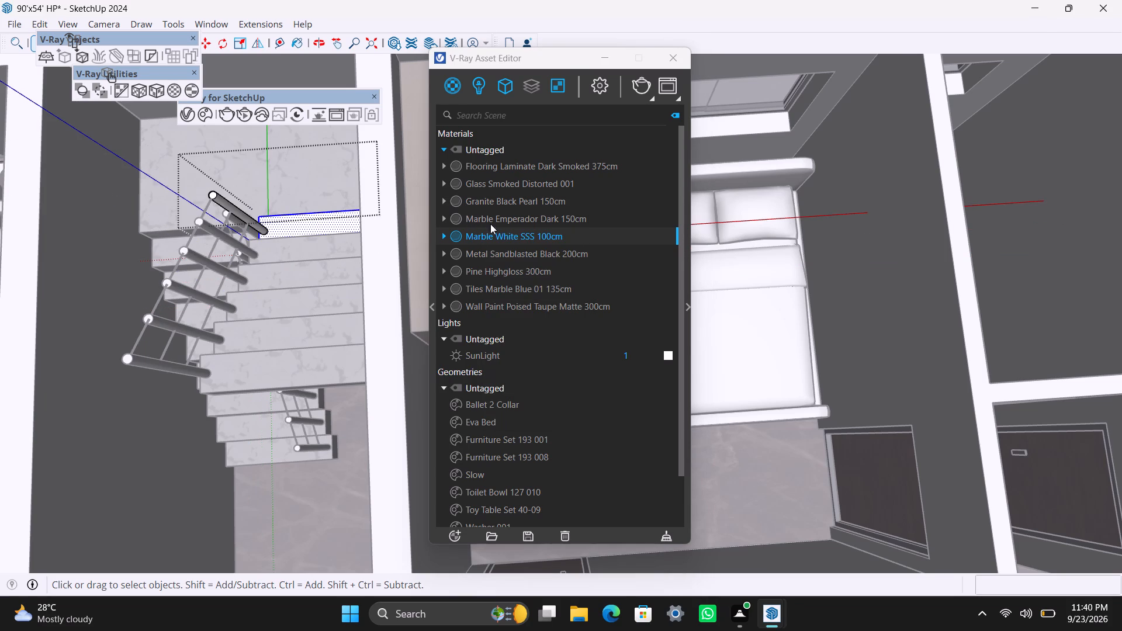
right_click(491, 236)
left_click(508, 262)
scroll(316, 276, "down", 3)
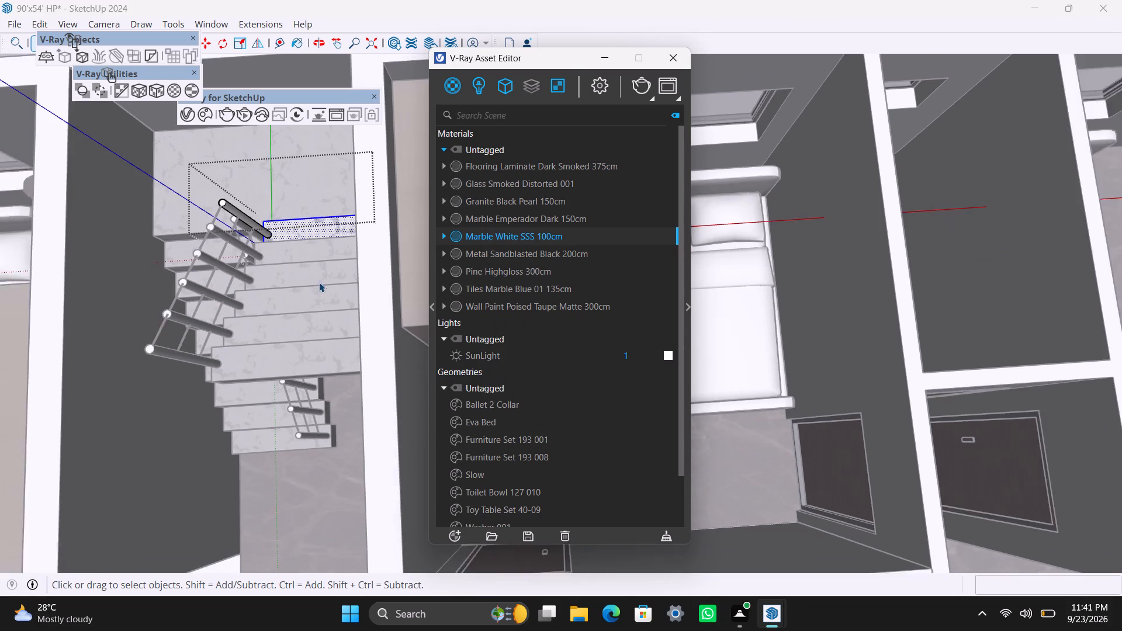
scroll(319, 282, "down", 11)
triple_click(316, 174)
Look over both apartments from several angles, examining the staircase and the surrounding rooms.
scroll(302, 268, "down", 4)
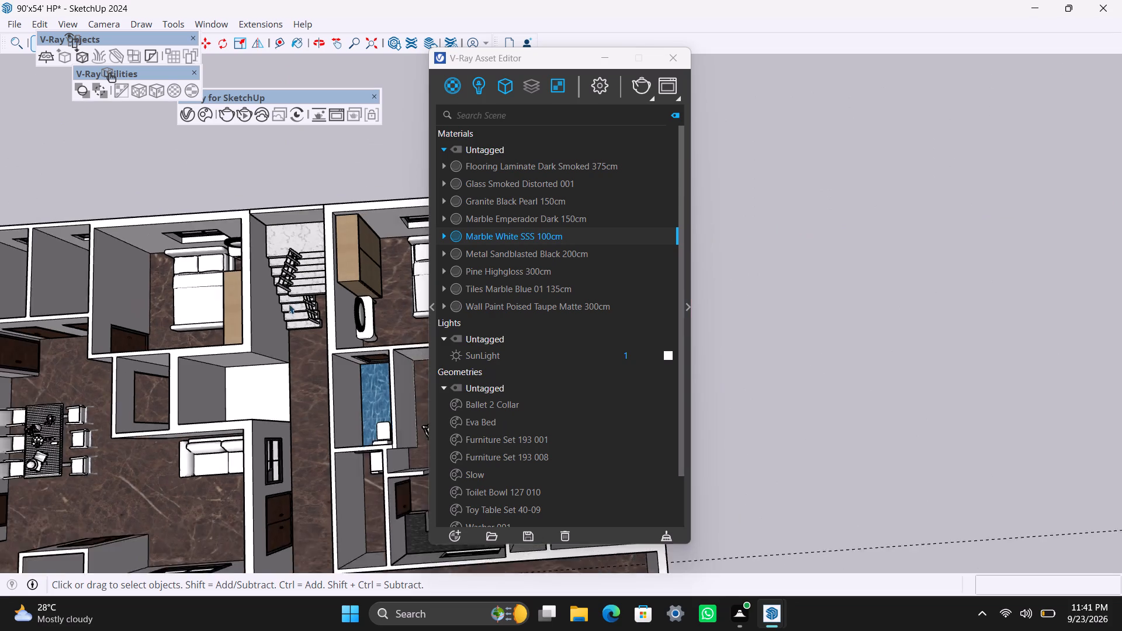
scroll(287, 287, "down", 5)
scroll(247, 388, "up", 5)
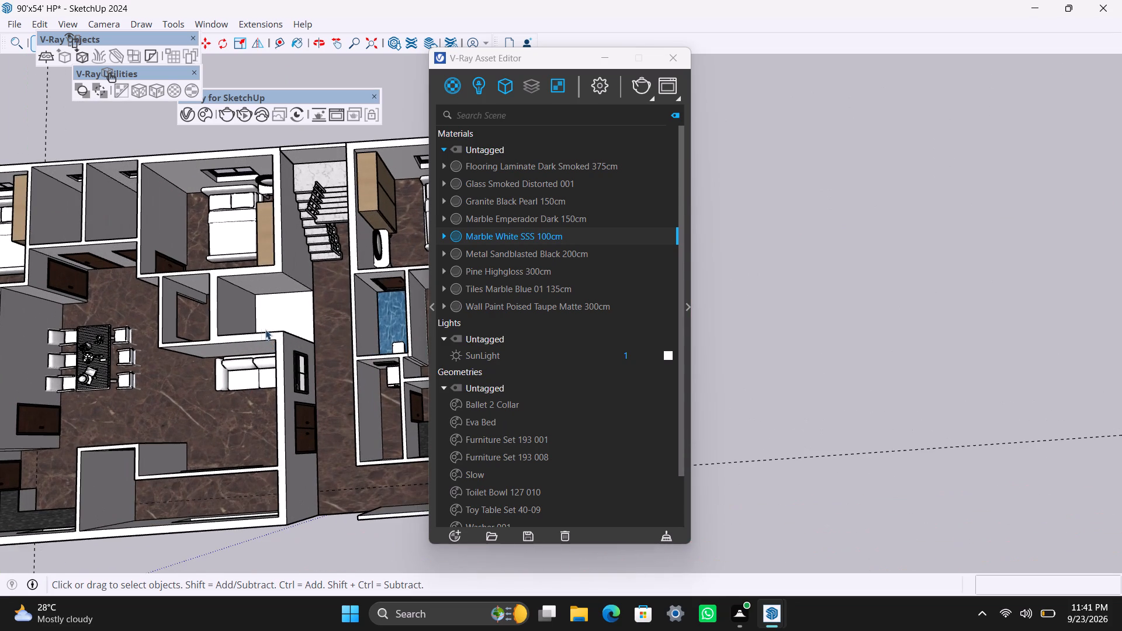
middle_click_drag(84, 396, 749, 328)
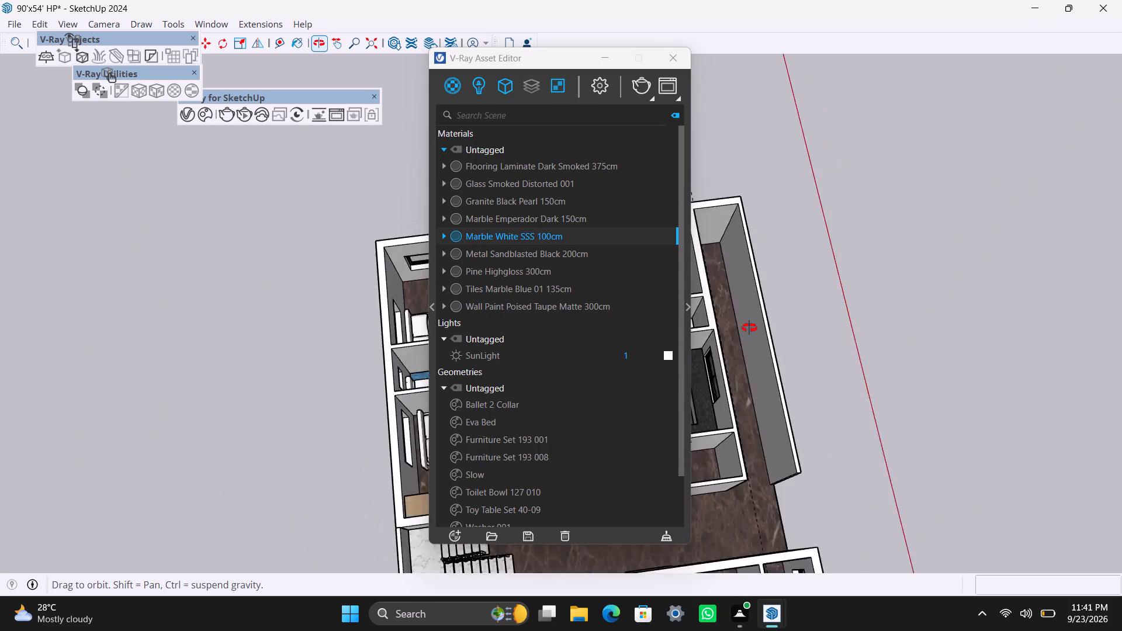
middle_click_drag(749, 328, 934, 237)
scroll(885, 457, "up", 2)
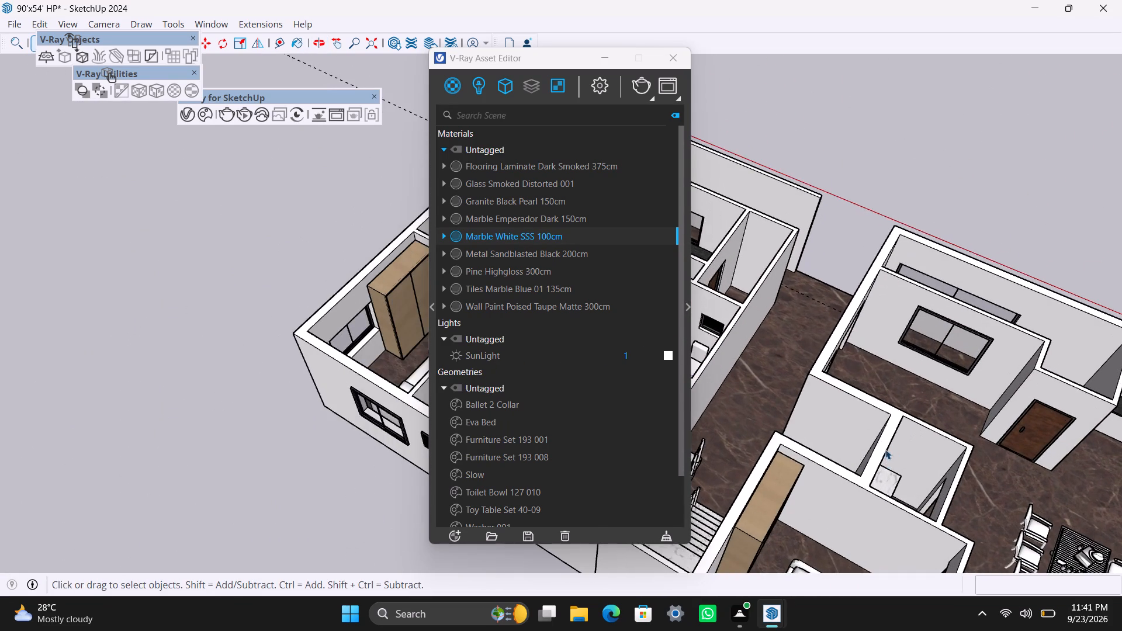
middle_click_drag(885, 448, 389, 275, "shift")
Apply Metal Sandblasted Black 200cm to the handrail segment of the upper flight's highest step, with V-Ray cubic projection.
scroll(312, 367, "up", 1)
scroll(208, 341, "up", 4)
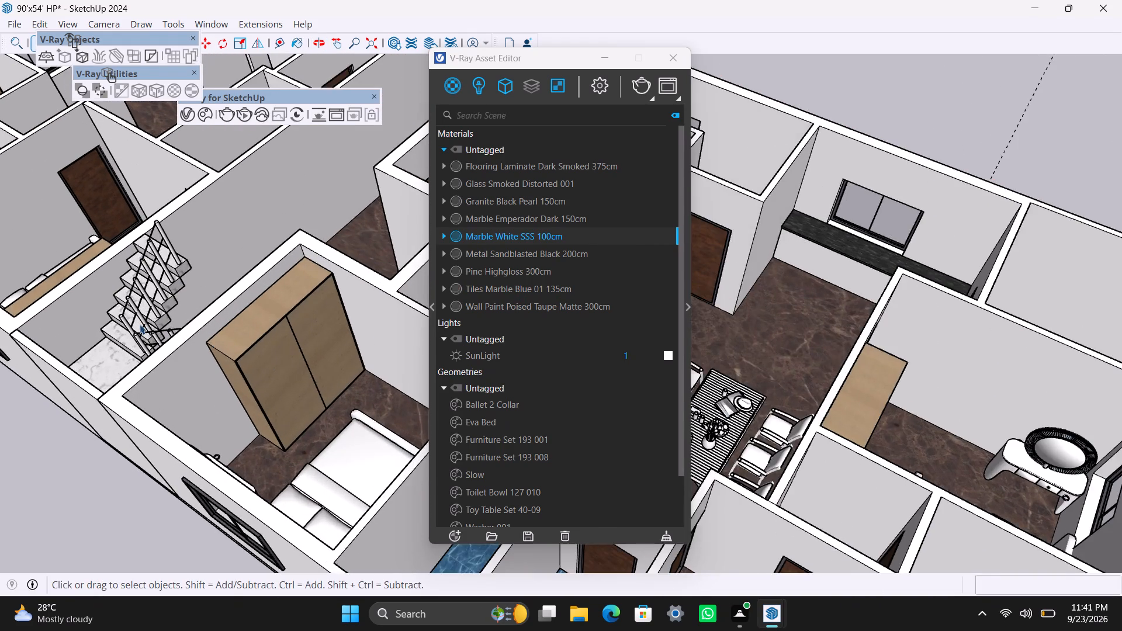
scroll(140, 324, "up", 1)
middle_click_drag(101, 355, 265, 362)
scroll(163, 367, "up", 2)
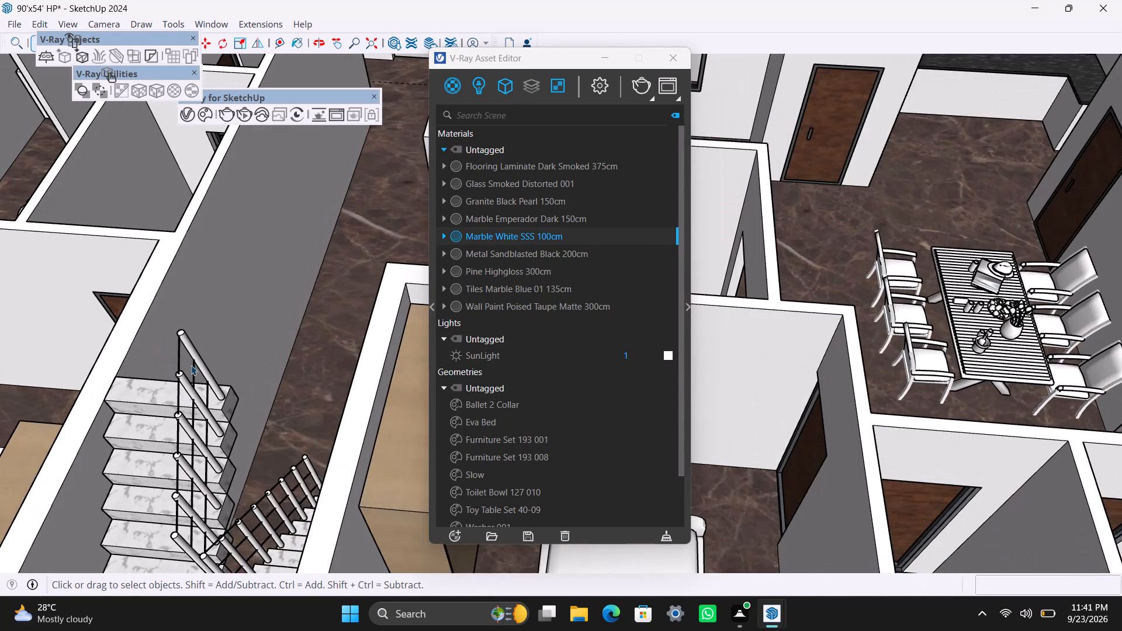
triple_click(187, 348)
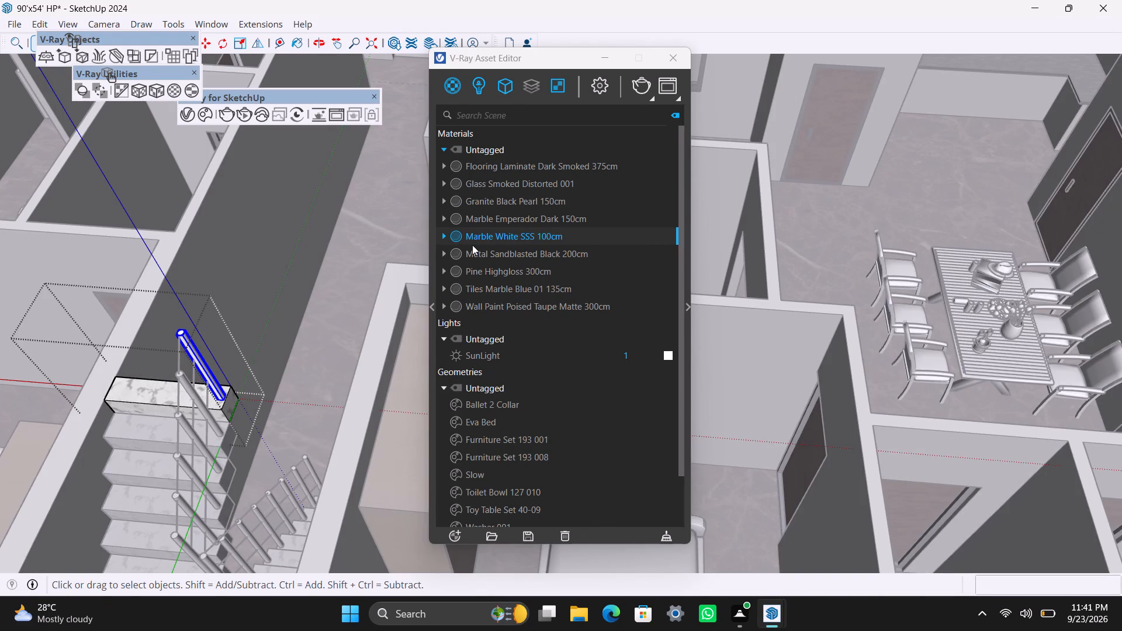
left_click(479, 256)
right_click(479, 255)
left_click(497, 285)
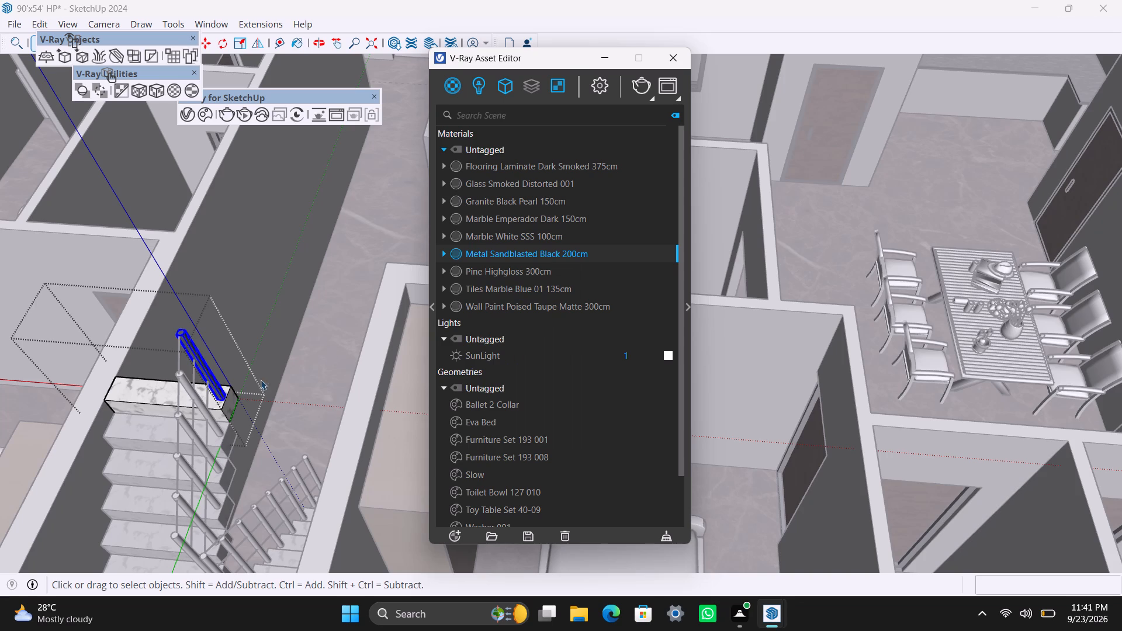
left_click(155, 84)
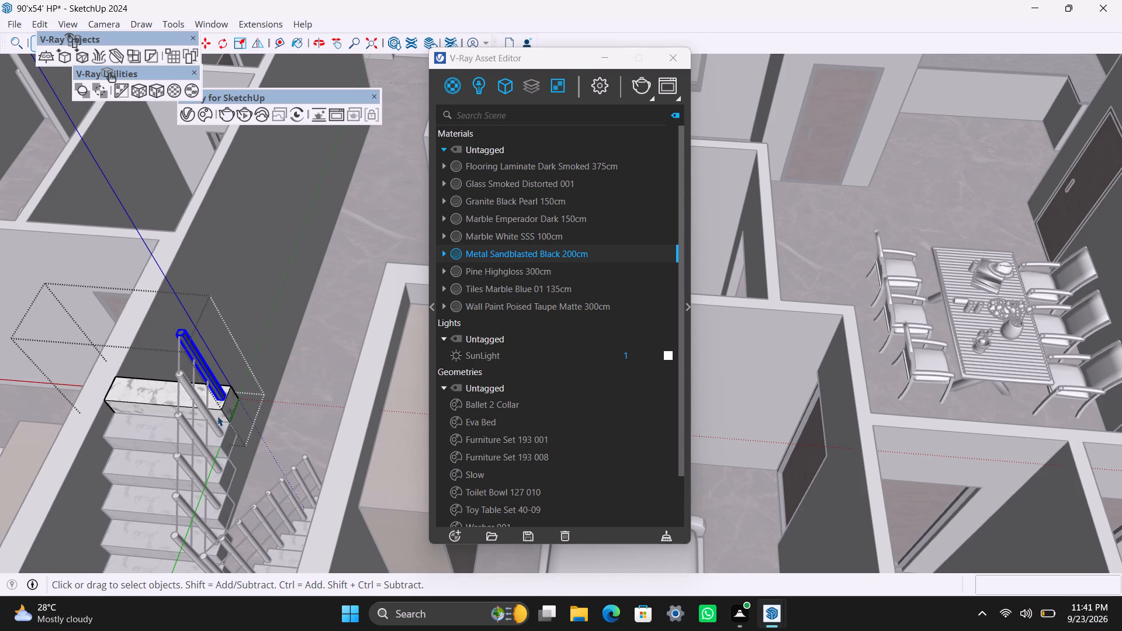
Apply Metal Sandblasted Black 200cm to the handrail segment of the upper flight's second-highest step, with V-Ray cubic projection fitted to it.
double_click(212, 415)
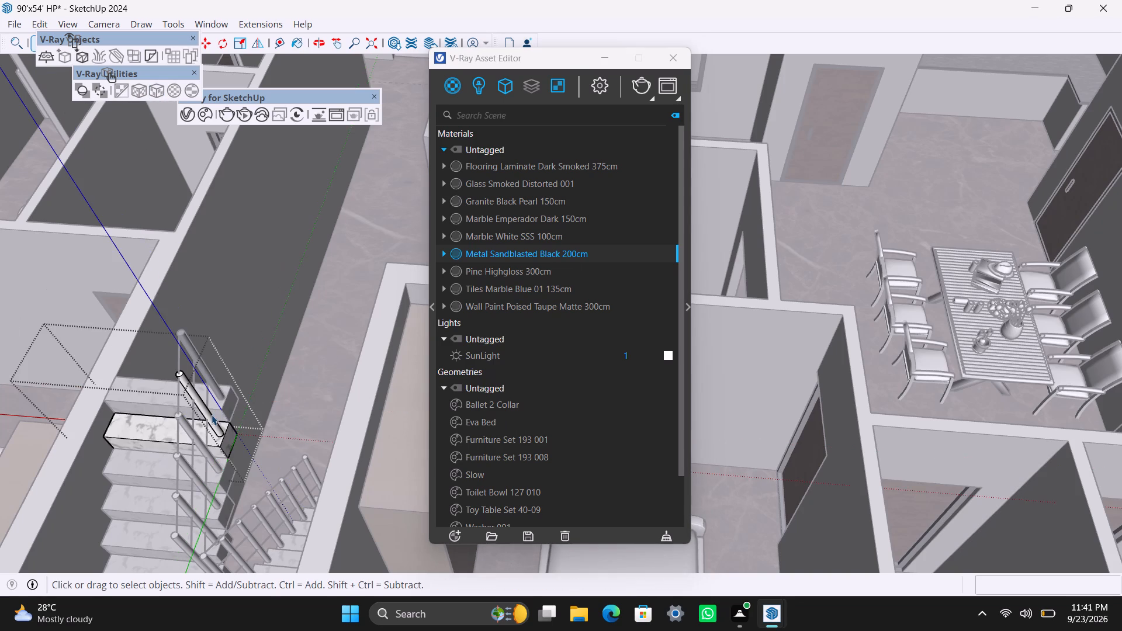
double_click(212, 415)
left_click(293, 281)
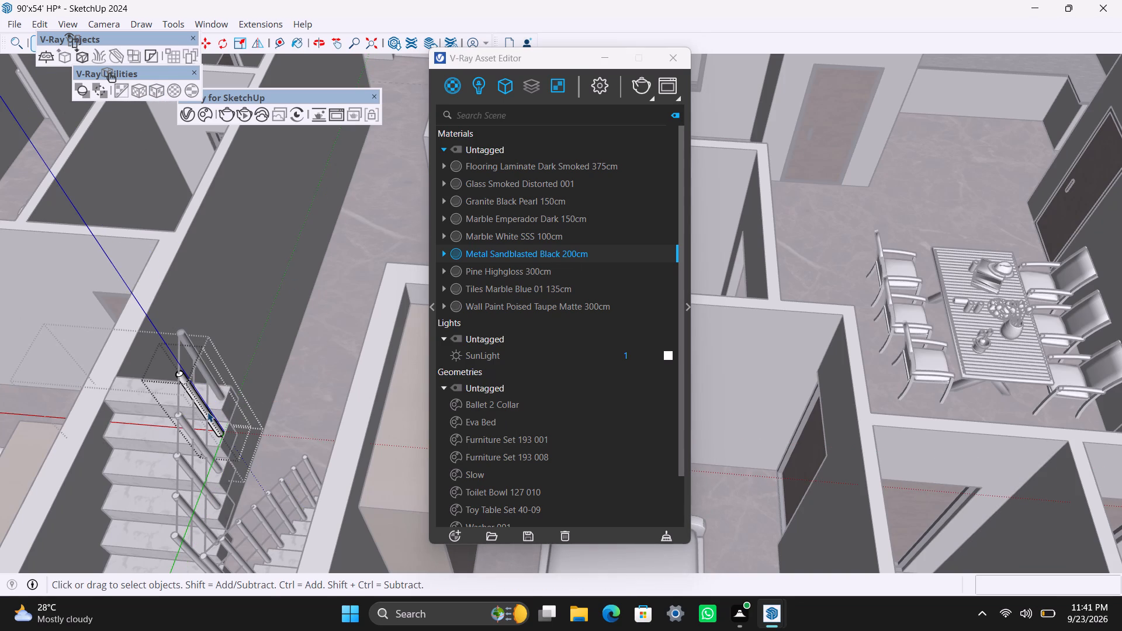
double_click(207, 412)
left_click(285, 283)
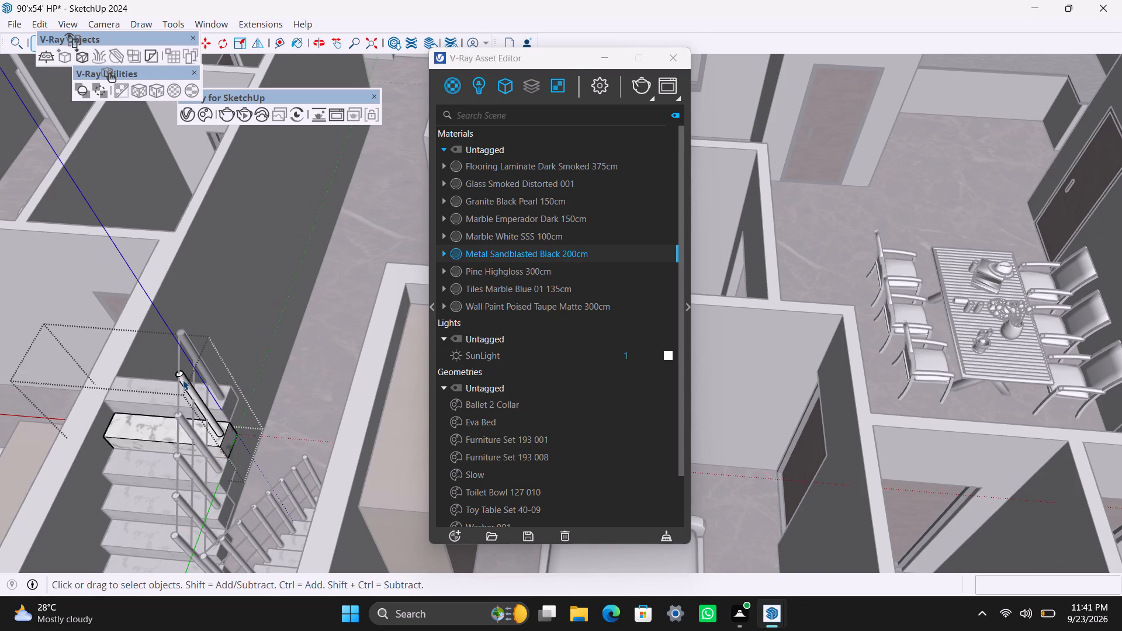
left_click(183, 380)
left_click(293, 267)
left_click(199, 395)
double_click(197, 396)
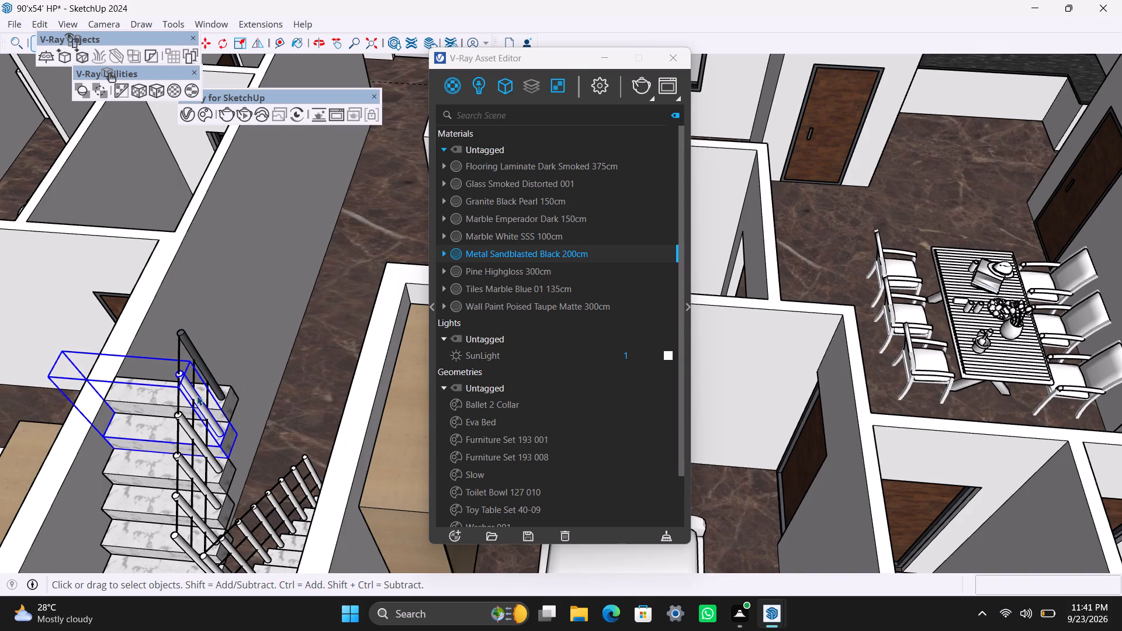
left_click(197, 396)
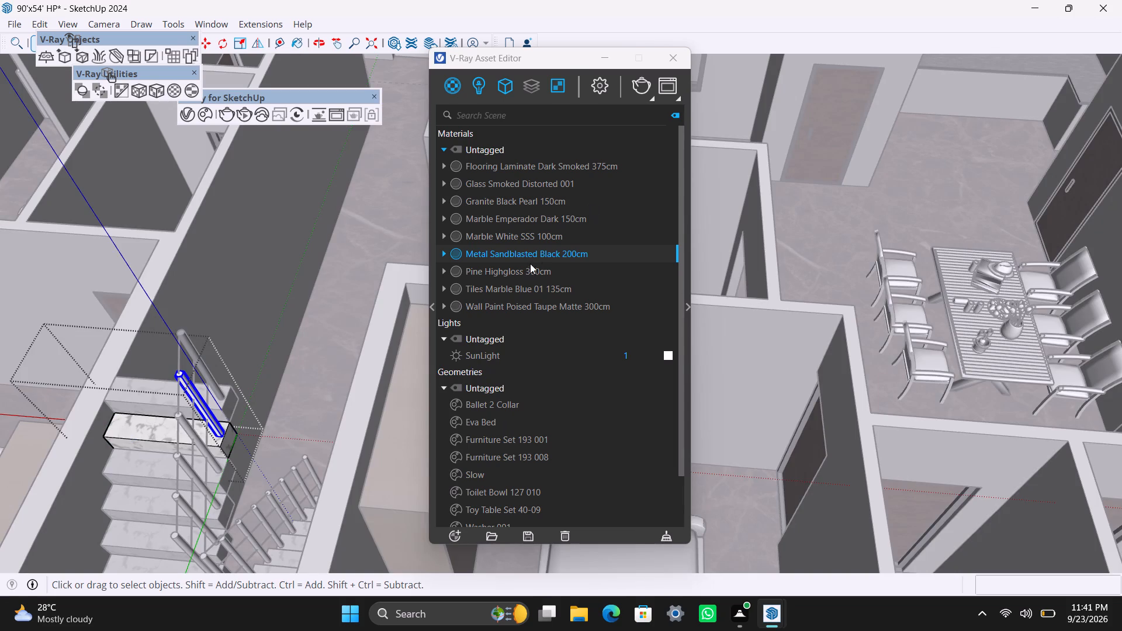
right_click(530, 254)
left_click(559, 279)
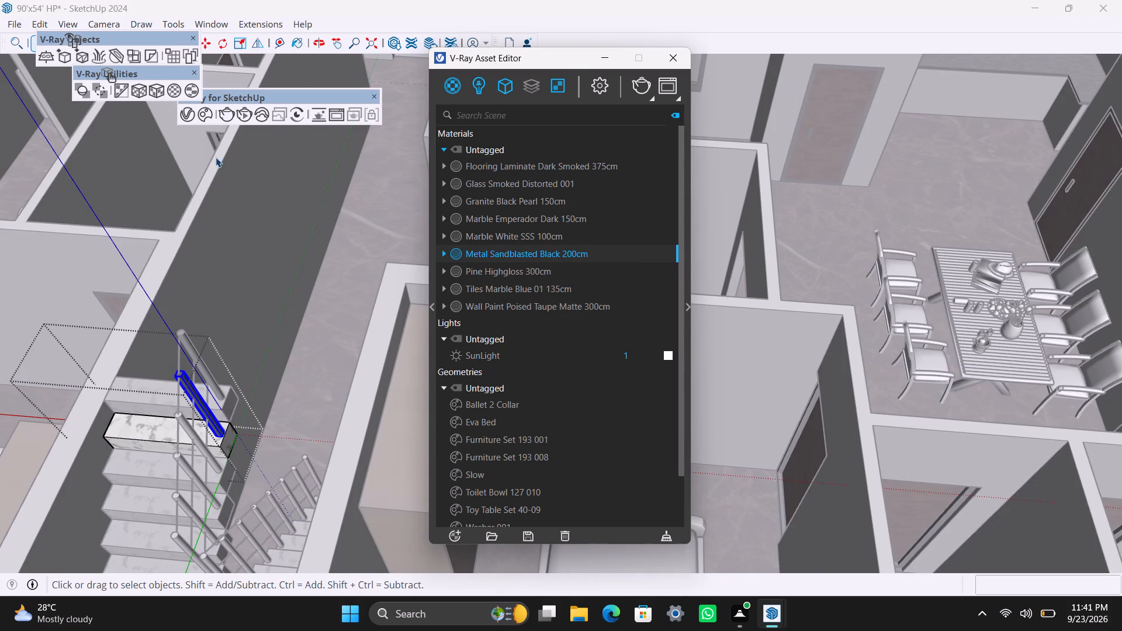
left_click(164, 92)
left_click(299, 346)
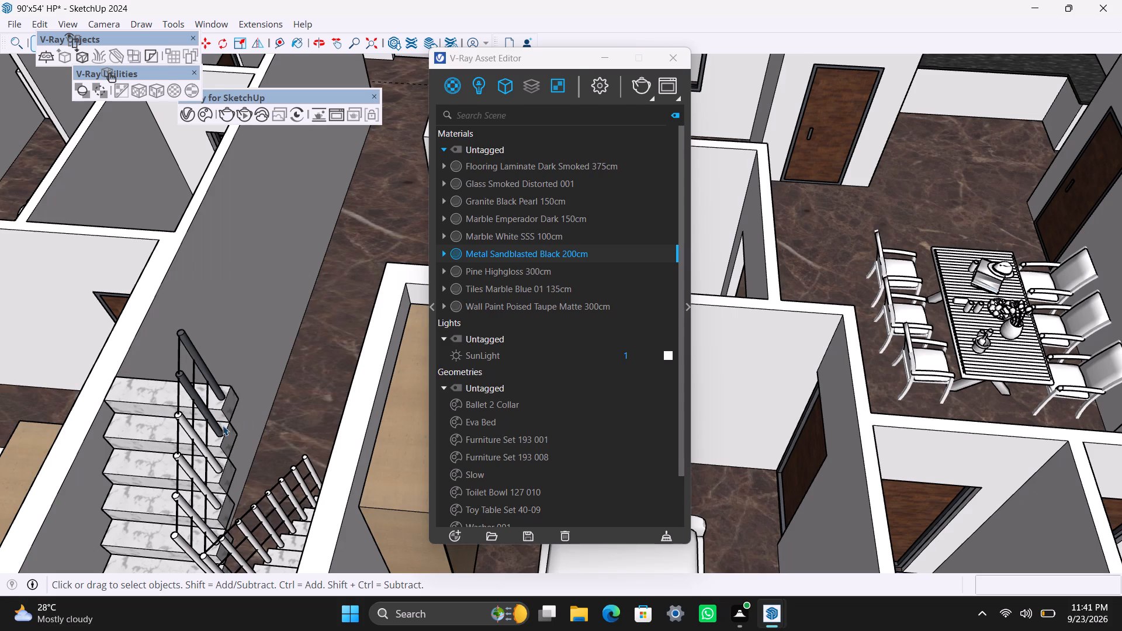
Apply Metal Sandblasted Black 200cm to the upper flight's third-highest handrail segment, with fitted V-Ray cubic projection.
left_click(206, 446)
left_click(206, 451)
left_click(206, 451)
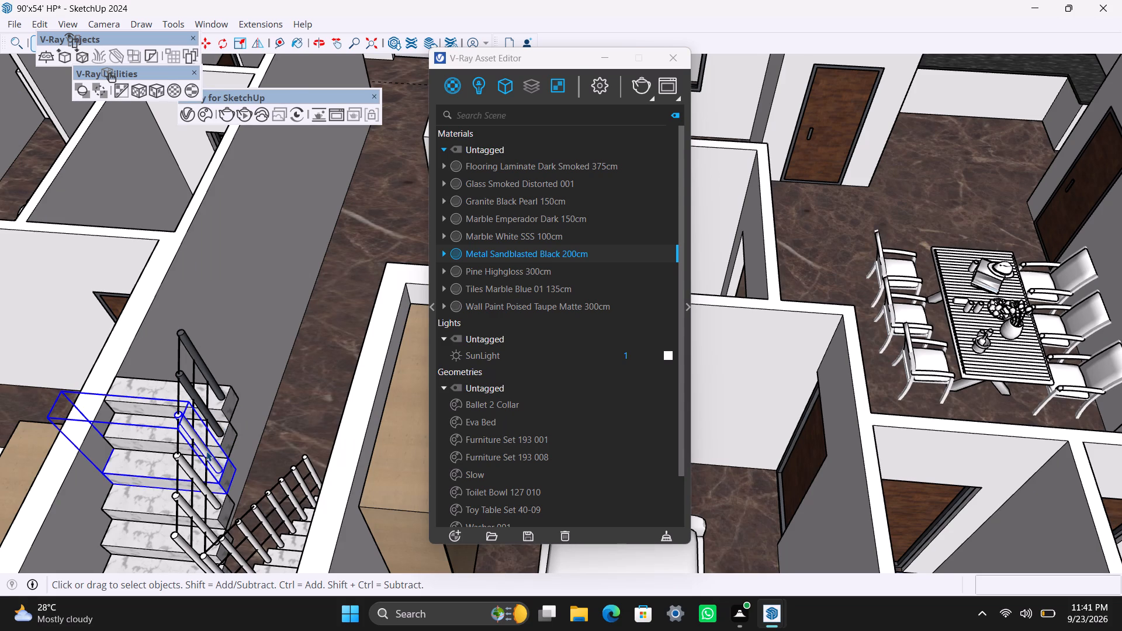
left_click(206, 451)
right_click(515, 254)
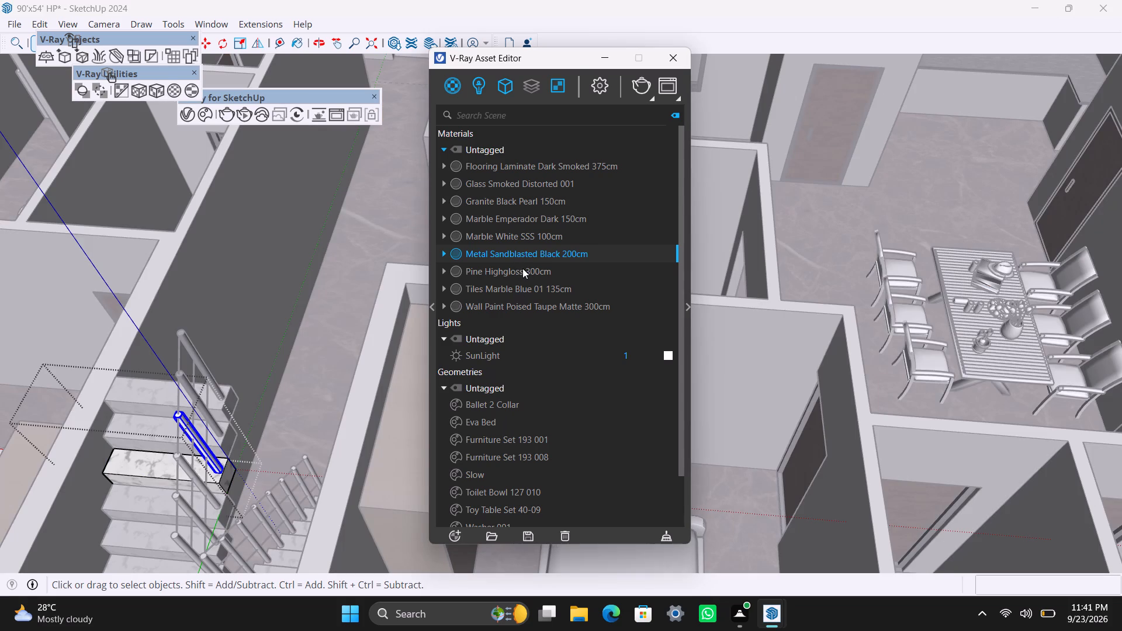
left_click(527, 282)
left_click(162, 86)
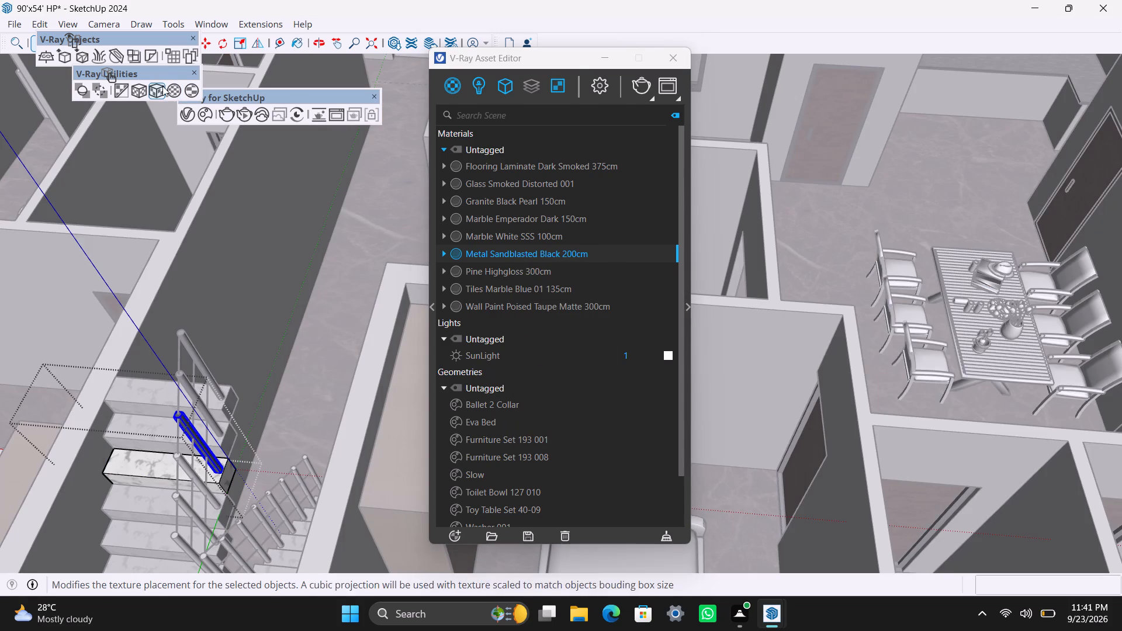
left_click(300, 333)
Apply Metal Sandblasted Black 200cm to the upper flight's fourth-highest handrail segment, with fitted V-Ray cubic projection.
scroll(290, 382, "down", 4)
middle_click_drag(246, 392, 275, 328, "shift")
scroll(271, 348, "up", 1)
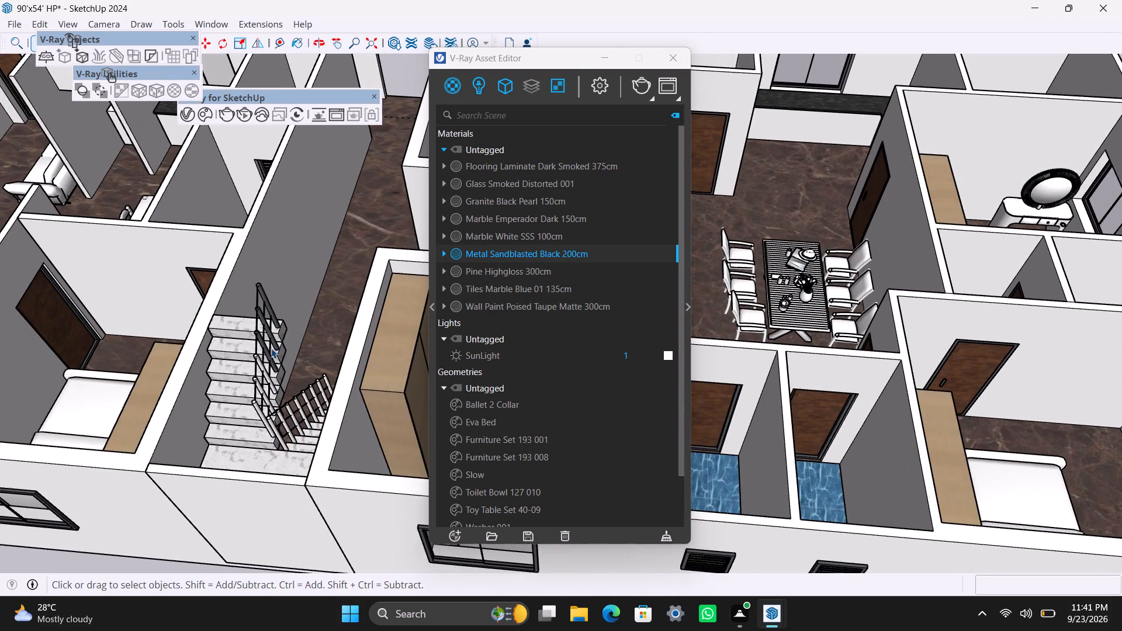
scroll(271, 348, "up", 6)
left_click(258, 368)
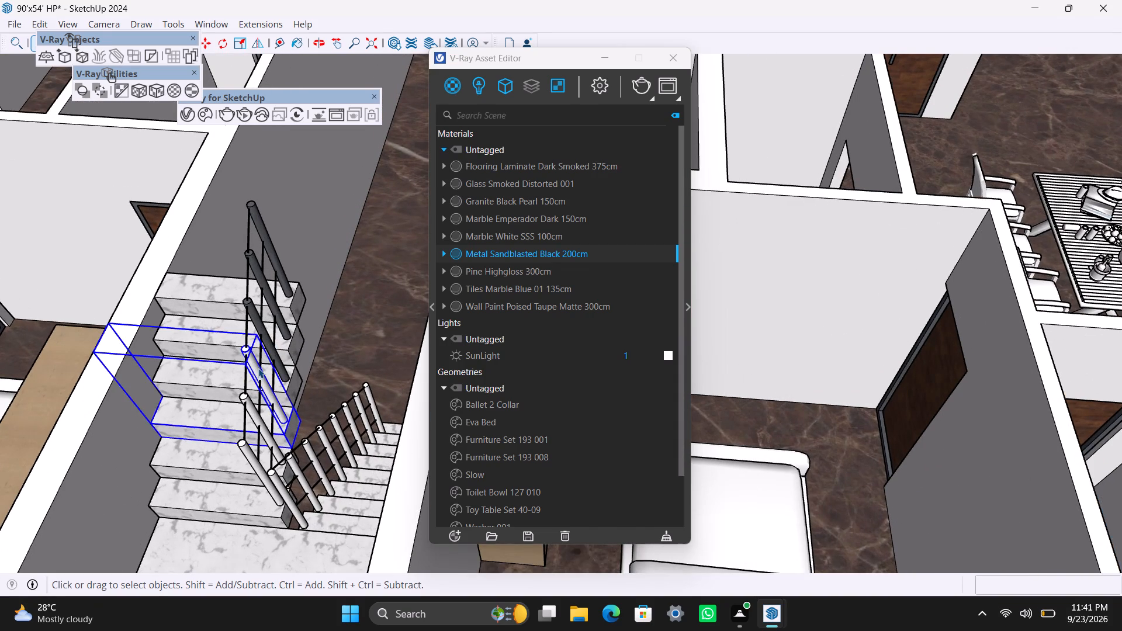
triple_click(258, 368)
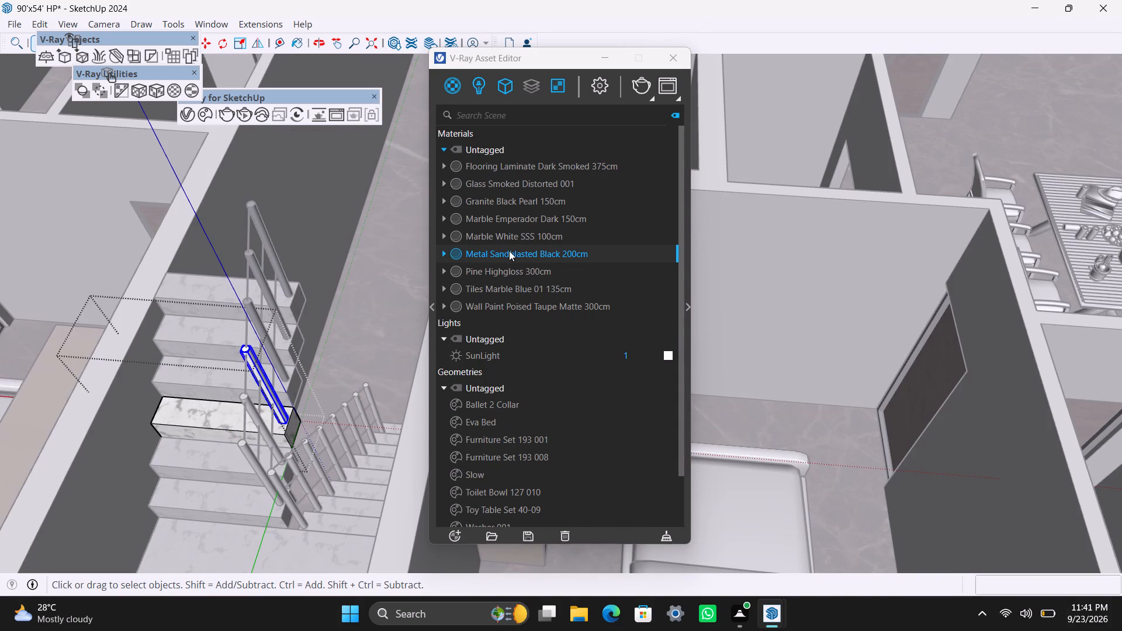
right_click(509, 251)
left_click(546, 286)
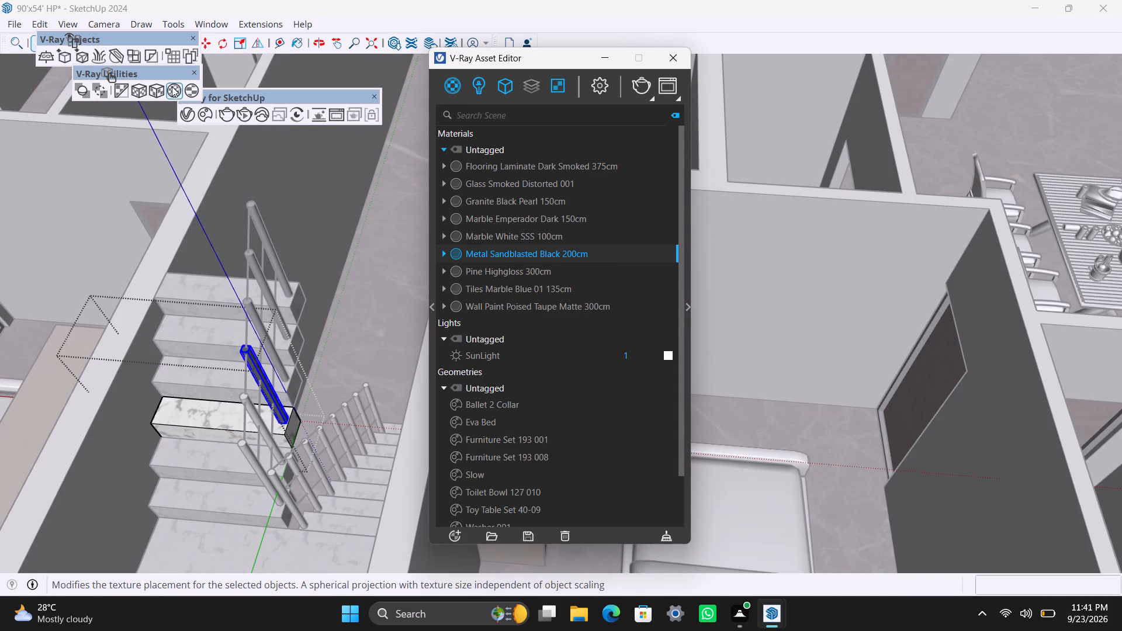
left_click(160, 86)
left_click(296, 283)
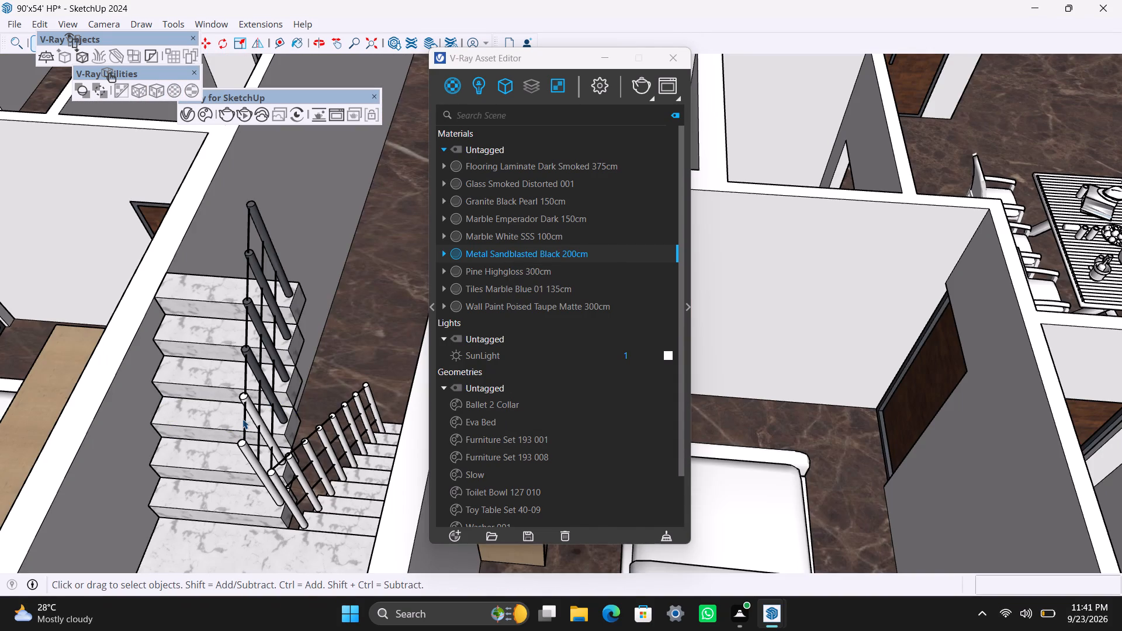
Apply Metal Sandblasted Black 200cm to the upper flight's fifth-highest handrail segment, with fitted V-Ray cubic projection.
left_click(254, 411)
double_click(254, 412)
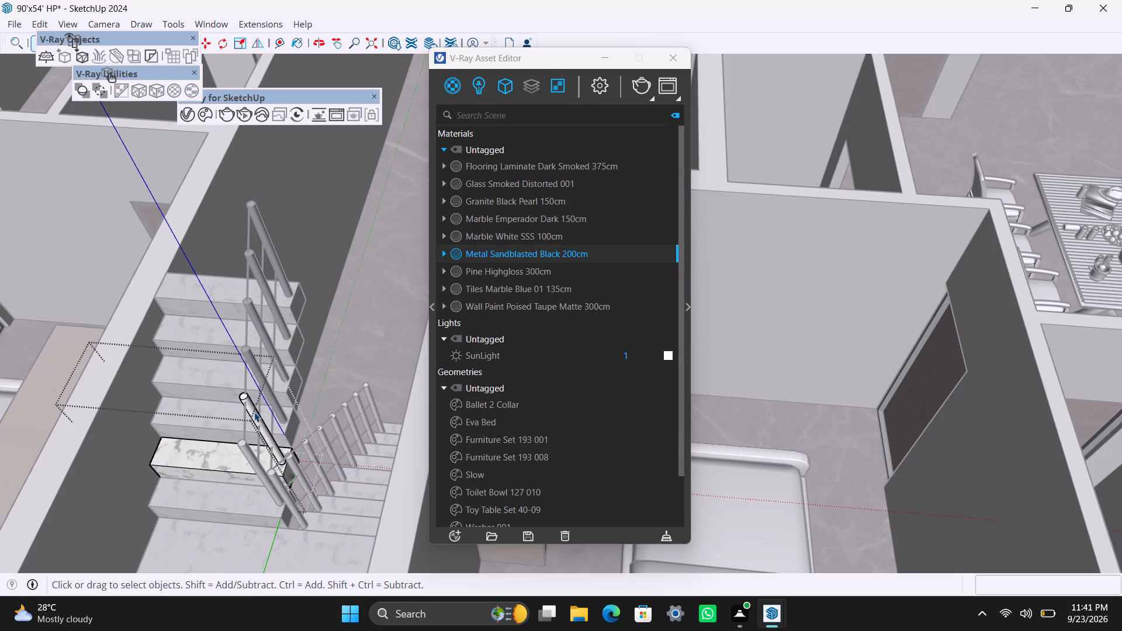
left_click(259, 421)
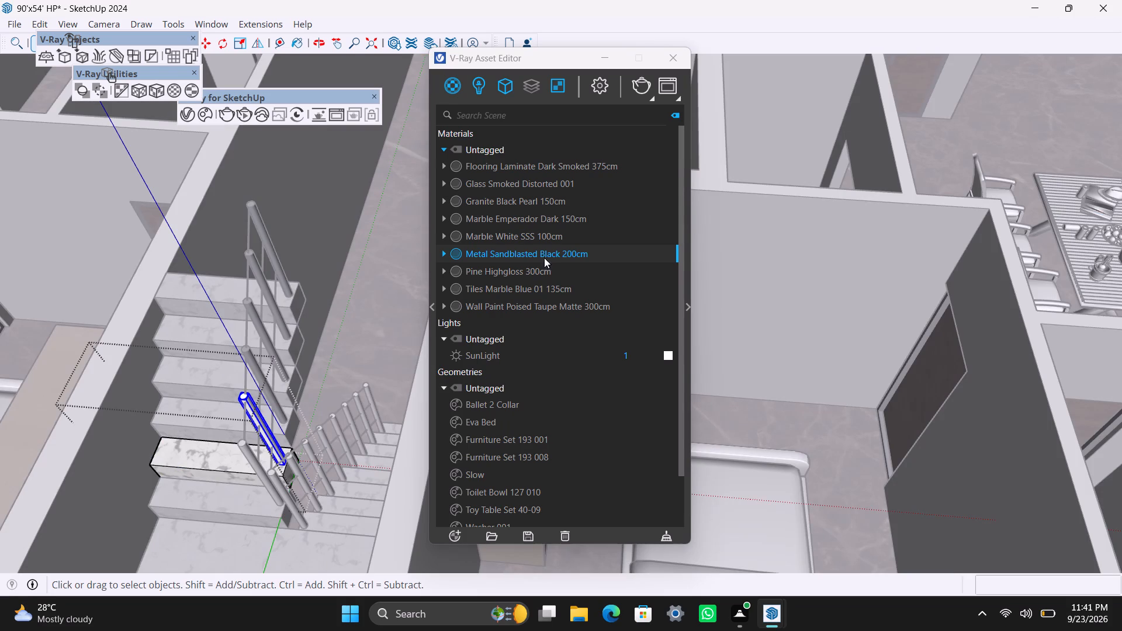
right_click(552, 254)
left_click(556, 280)
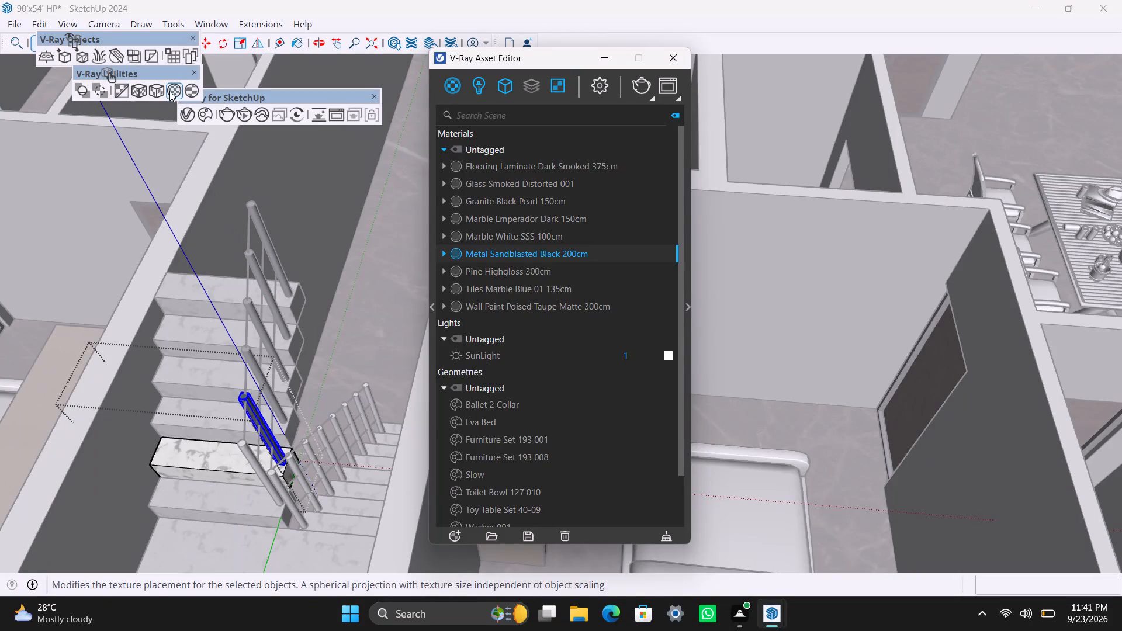
left_click(158, 85)
left_click(254, 200)
Apply Metal Sandblasted Black 200cm to the upper flight's lowest handrail segment beside the landing, with fitted V-Ray cubic projection.
scroll(313, 296, "down", 2)
middle_click_drag(293, 320, 281, 280, "shift")
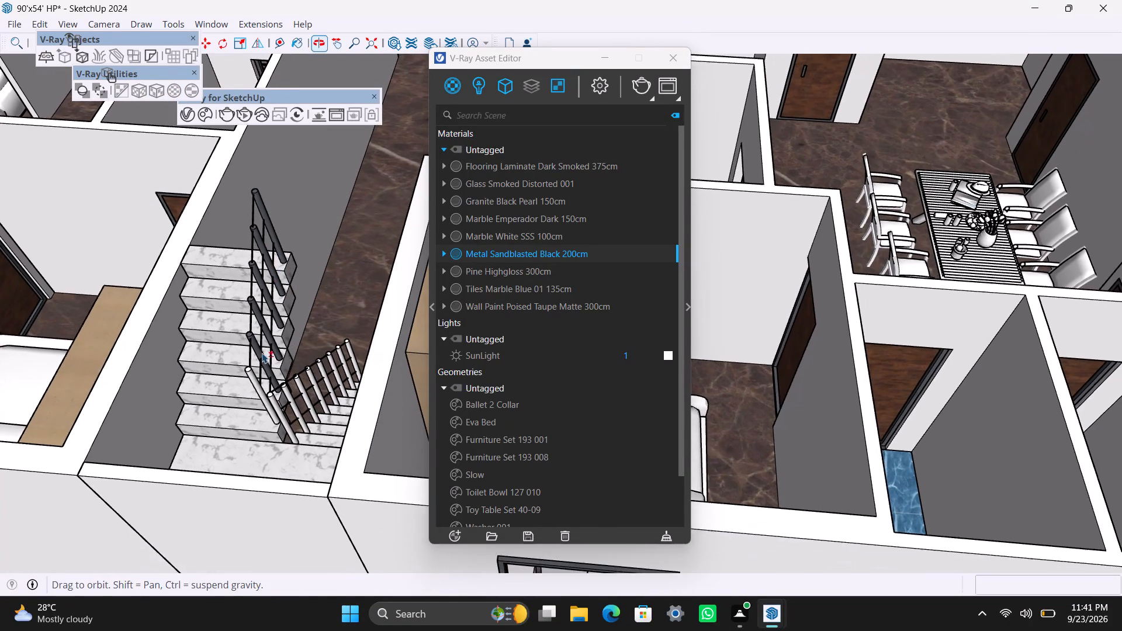
scroll(254, 383, "up", 5)
left_click(250, 367)
double_click(250, 365)
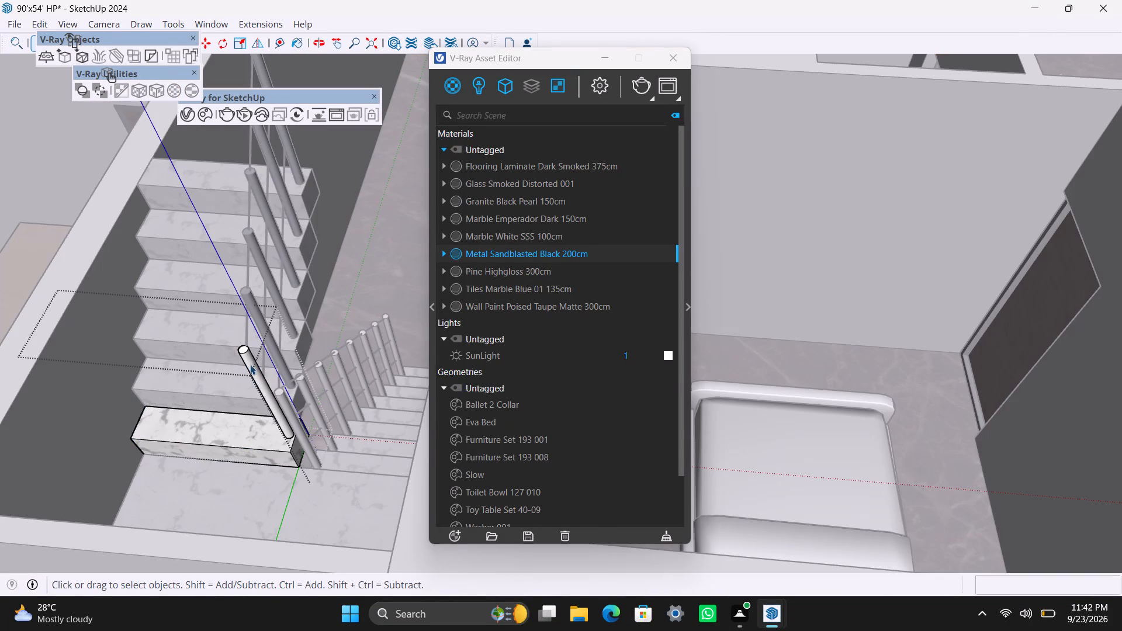
left_click(250, 364)
right_click(545, 251)
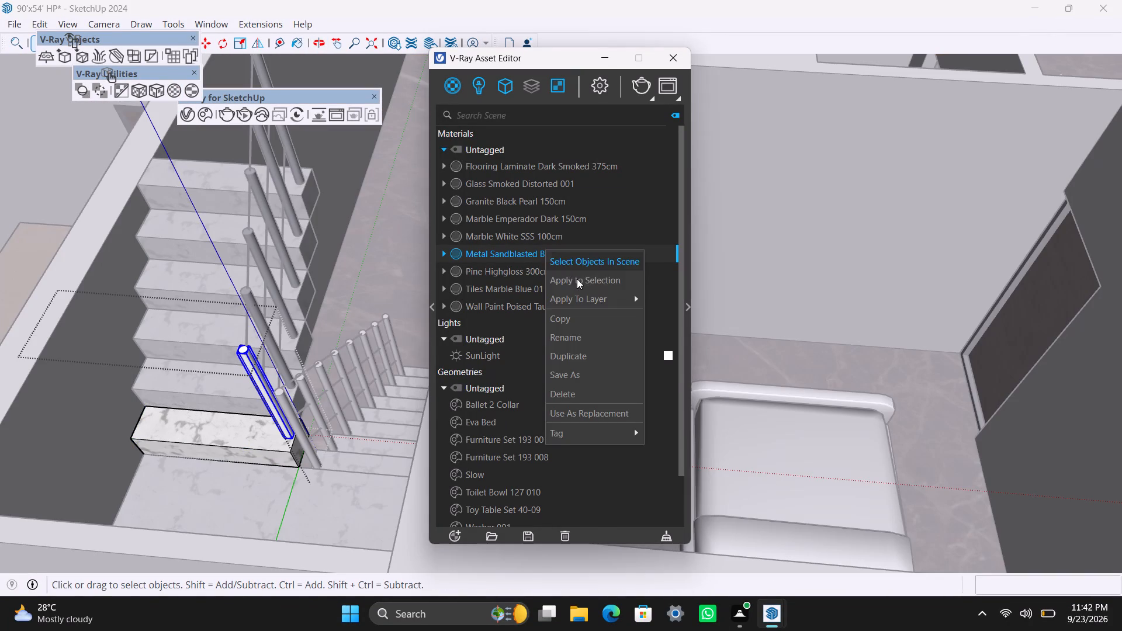
left_click(580, 283)
left_click(160, 90)
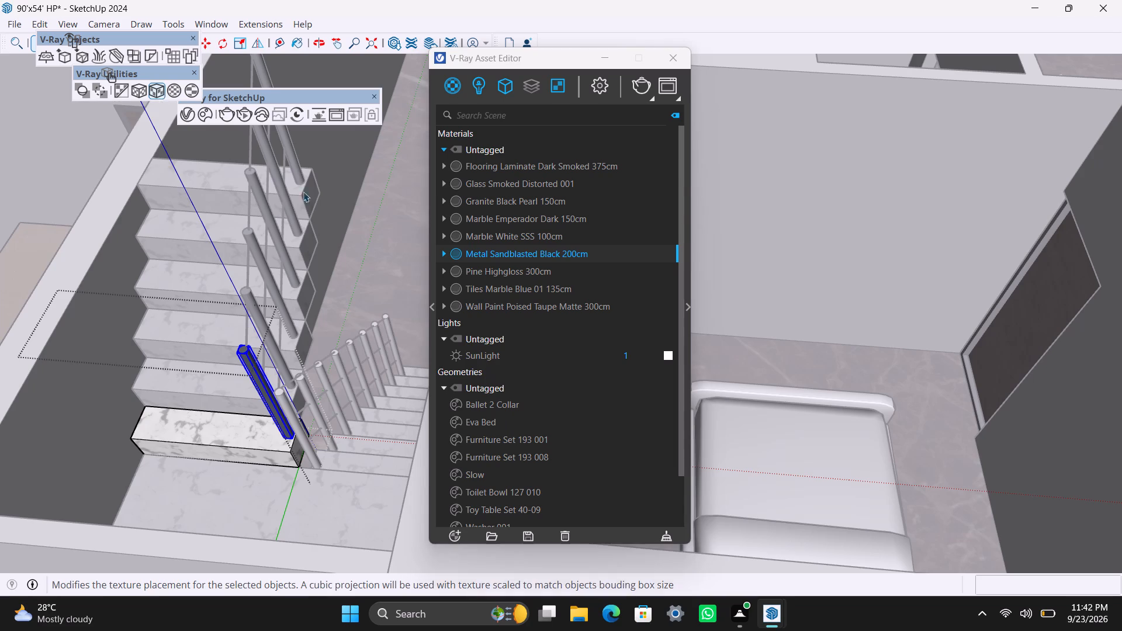
left_click(411, 220)
Apply Metal Sandblasted Black 200cm to the lower flight's first handrail segment beside the landing, with fitted V-Ray cubic projection.
scroll(318, 403, "down", 3)
scroll(312, 426, "up", 6)
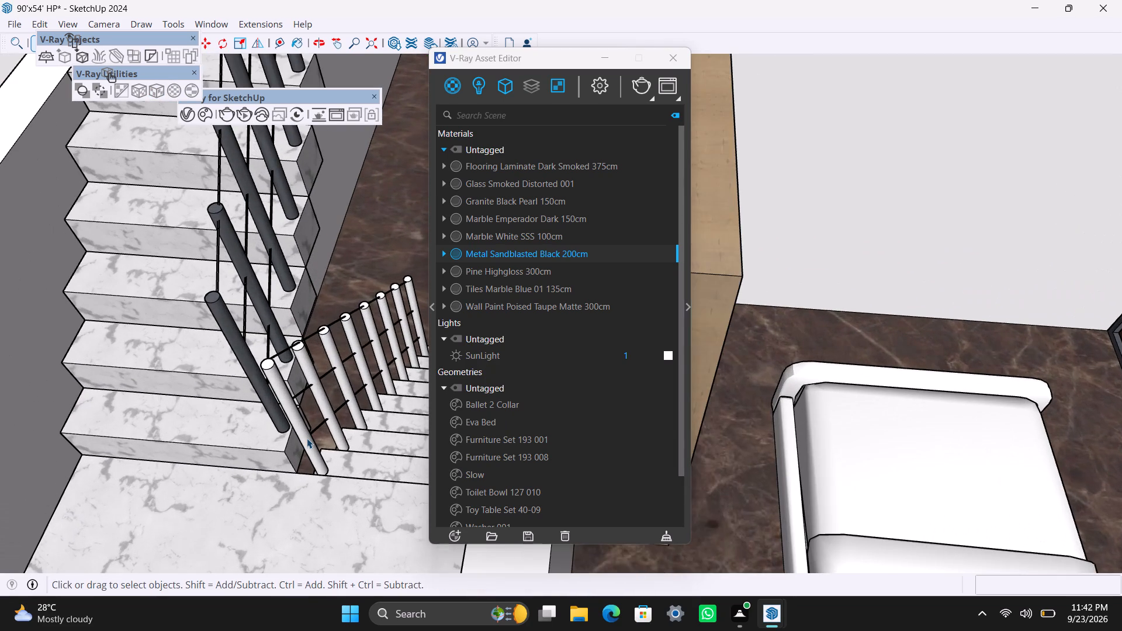
left_click(307, 438)
left_click(307, 438)
left_click(307, 438)
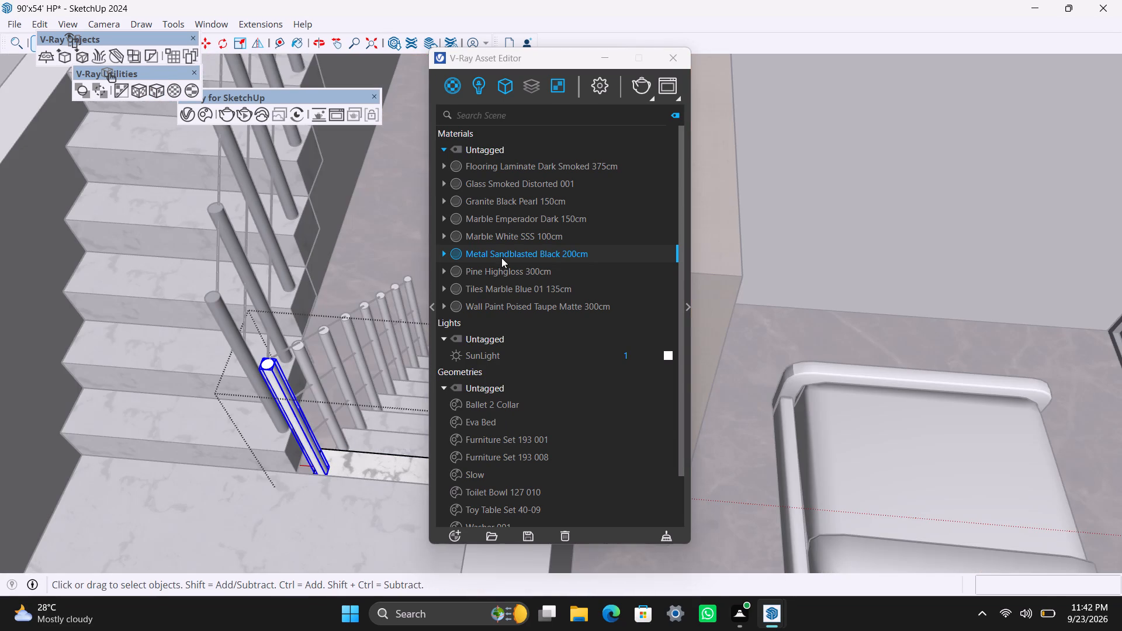
right_click(501, 257)
left_click(524, 286)
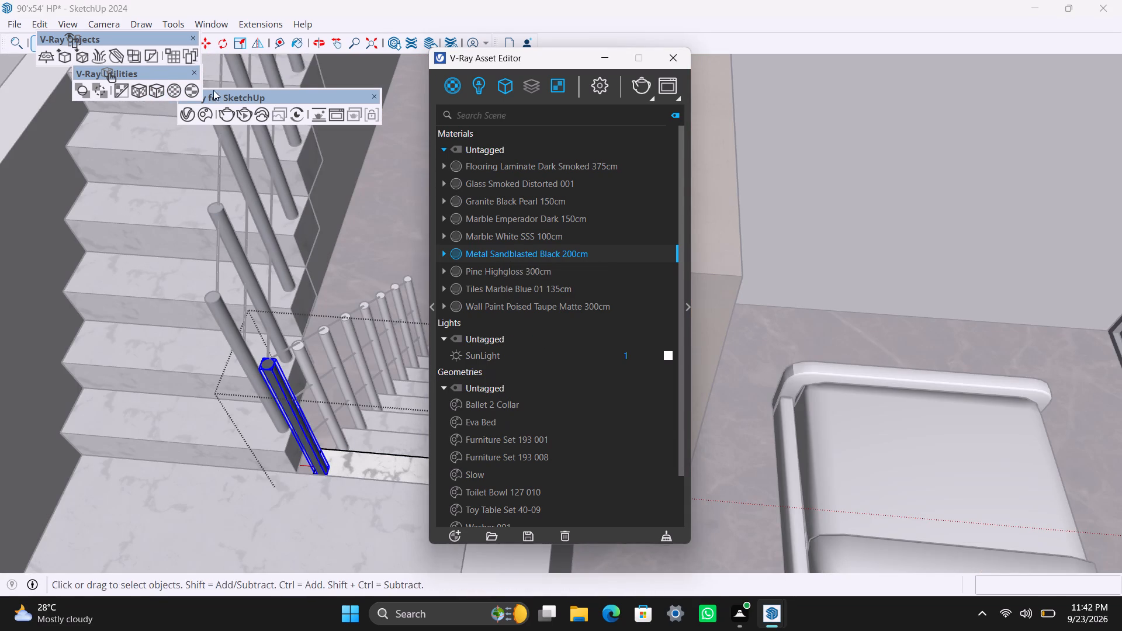
left_click(159, 89)
Apply Metal Sandblasted Black 200cm with fitted V-Ray cubic projection to the lower flight's second and third handrail segments from the landing.
double_click(306, 373)
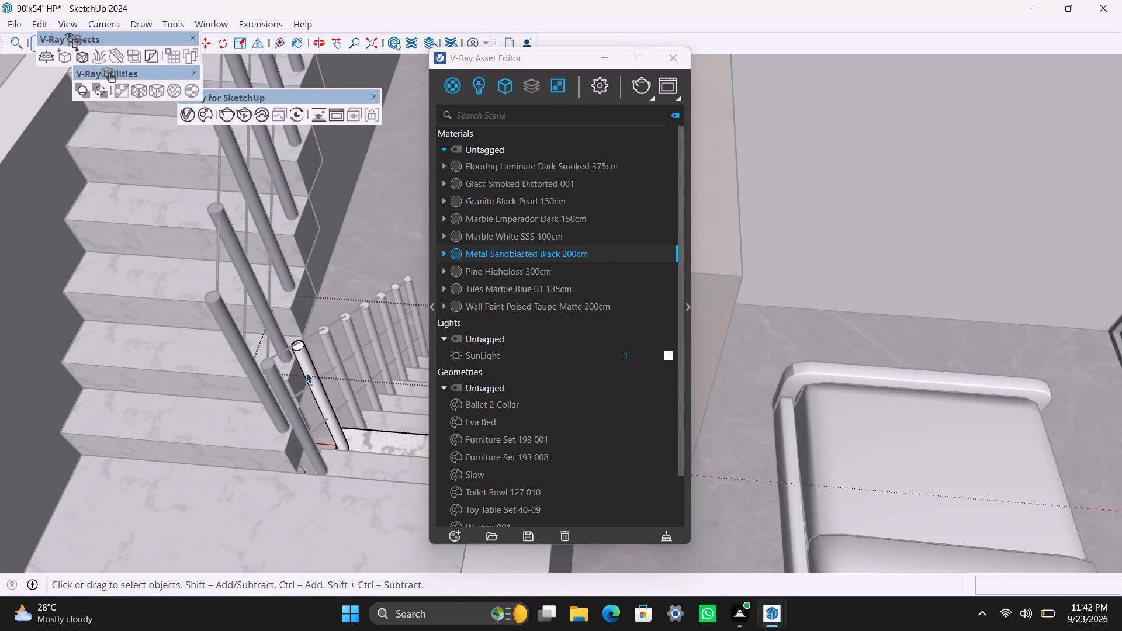
left_click(306, 373)
right_click(531, 252)
left_click(549, 278)
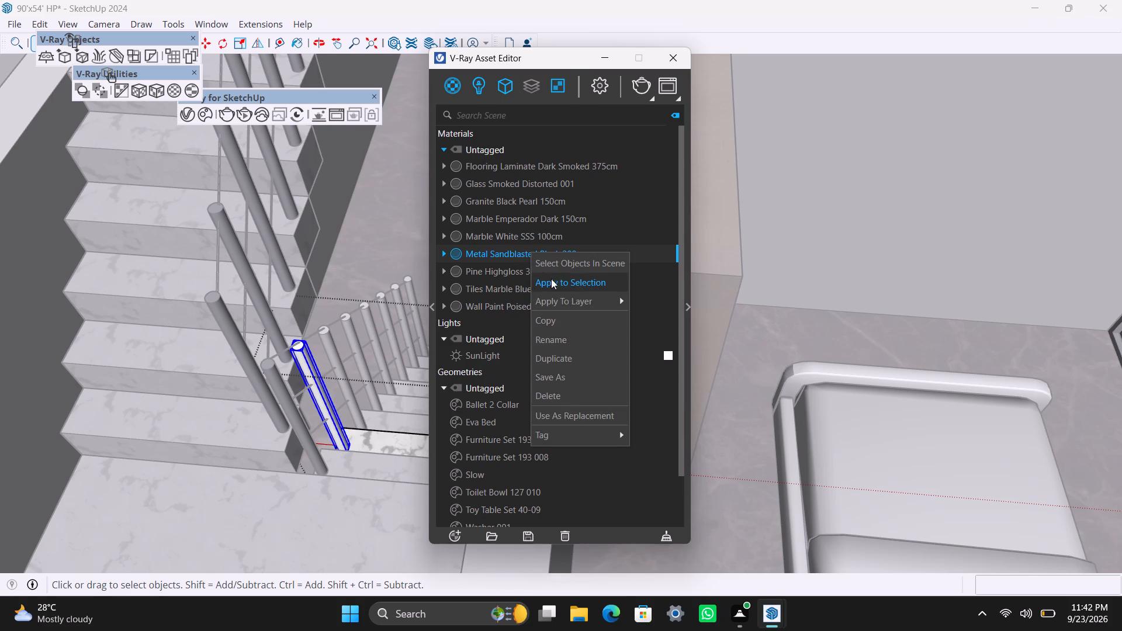
left_click(157, 86)
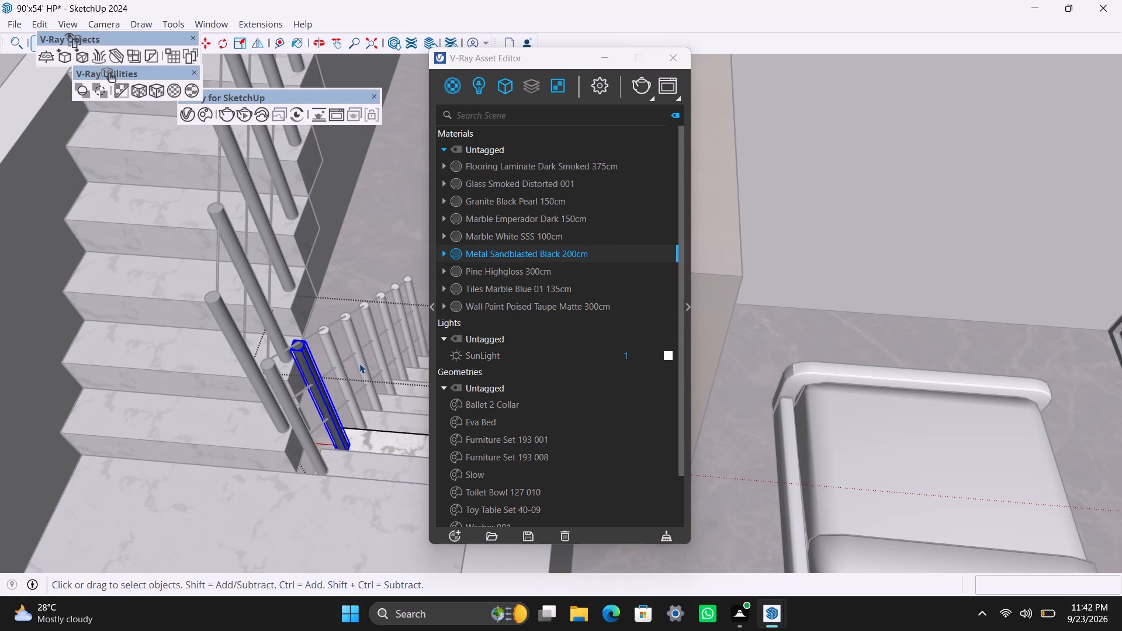
triple_click(342, 373)
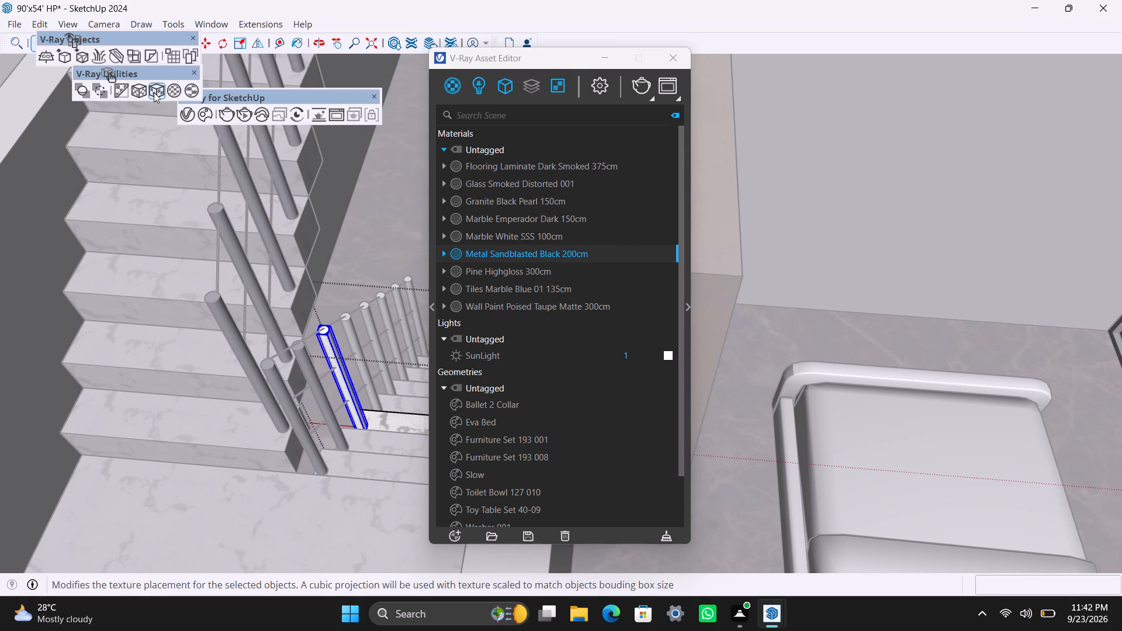
right_click(543, 255)
left_click(565, 282)
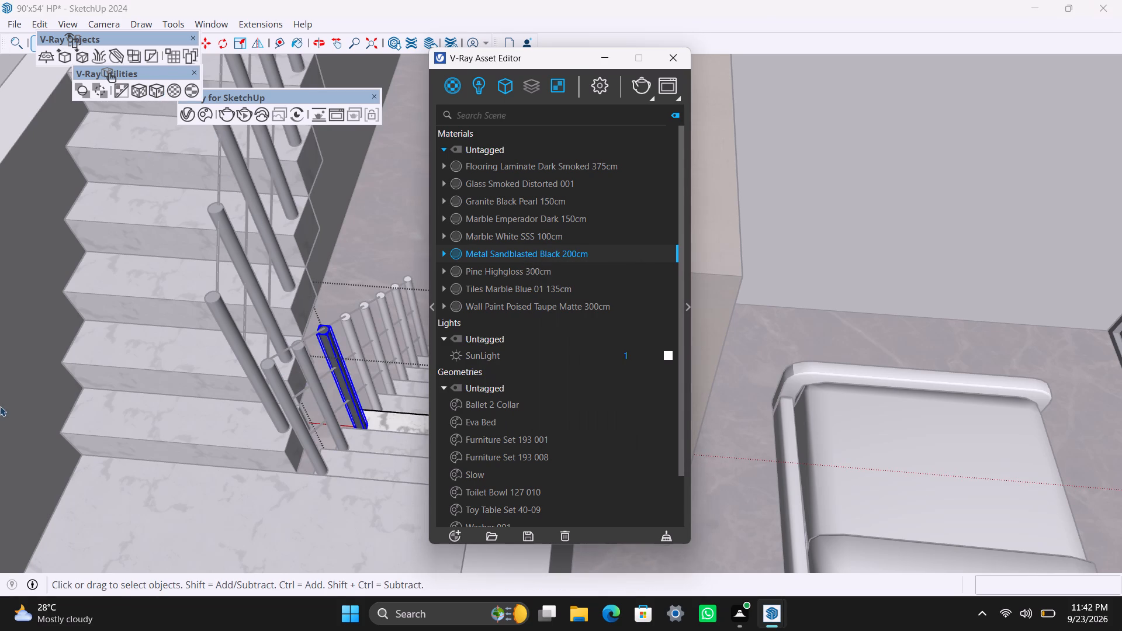
left_click(154, 91)
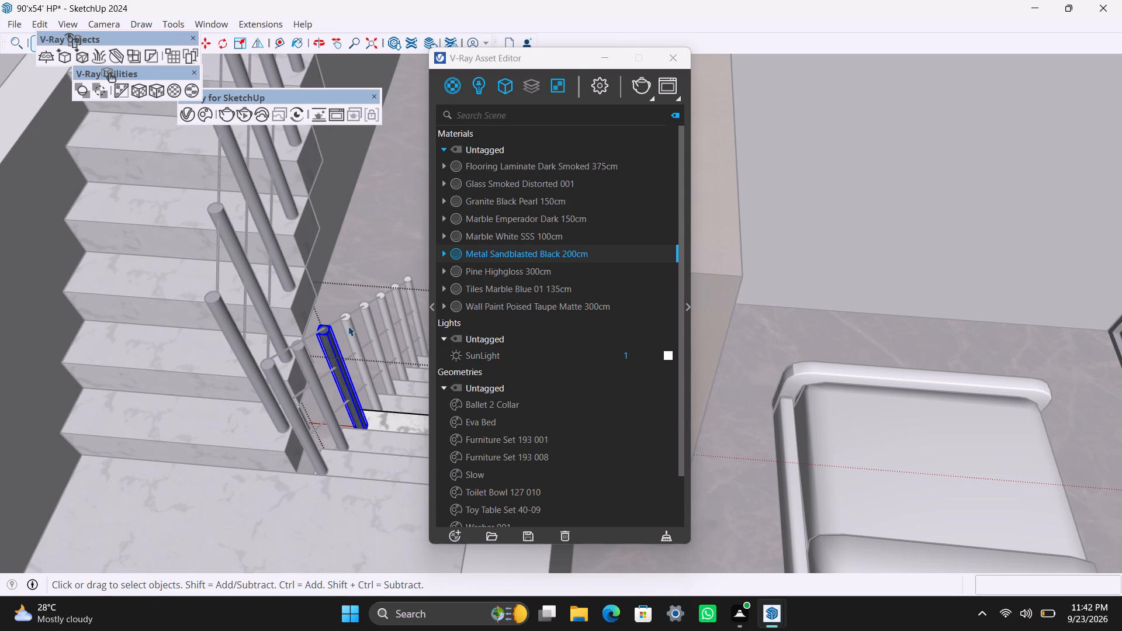
Apply Metal Sandblasted Black 200cm with fitted V-Ray cubic projection to the lower flight's fourth handrail segment from the landing.
triple_click(348, 326)
right_click(481, 255)
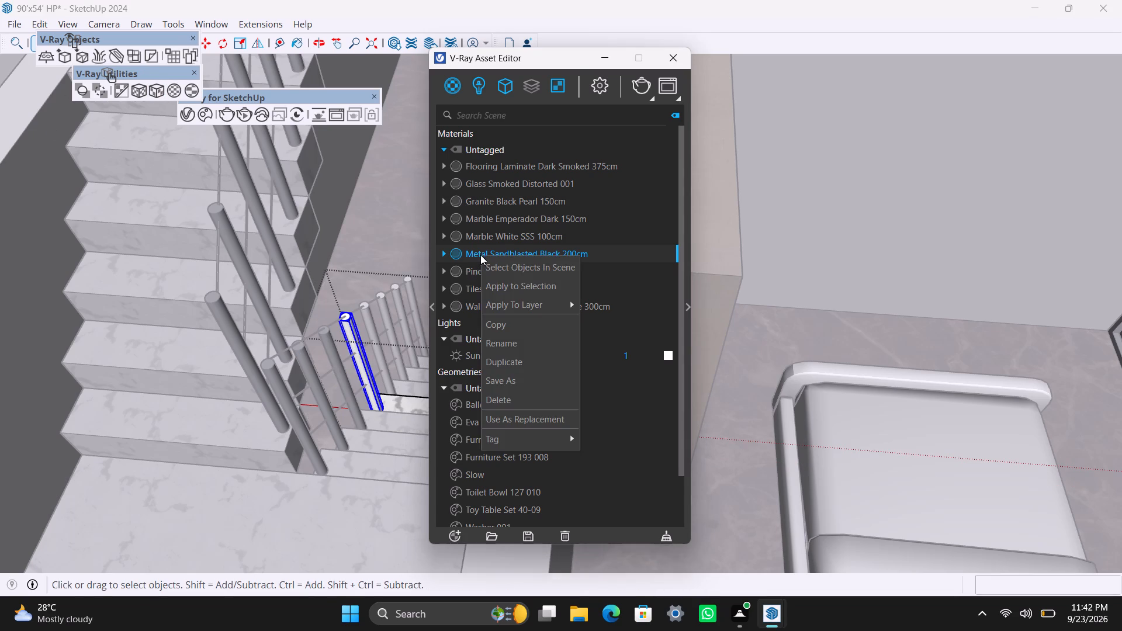
left_click(505, 284)
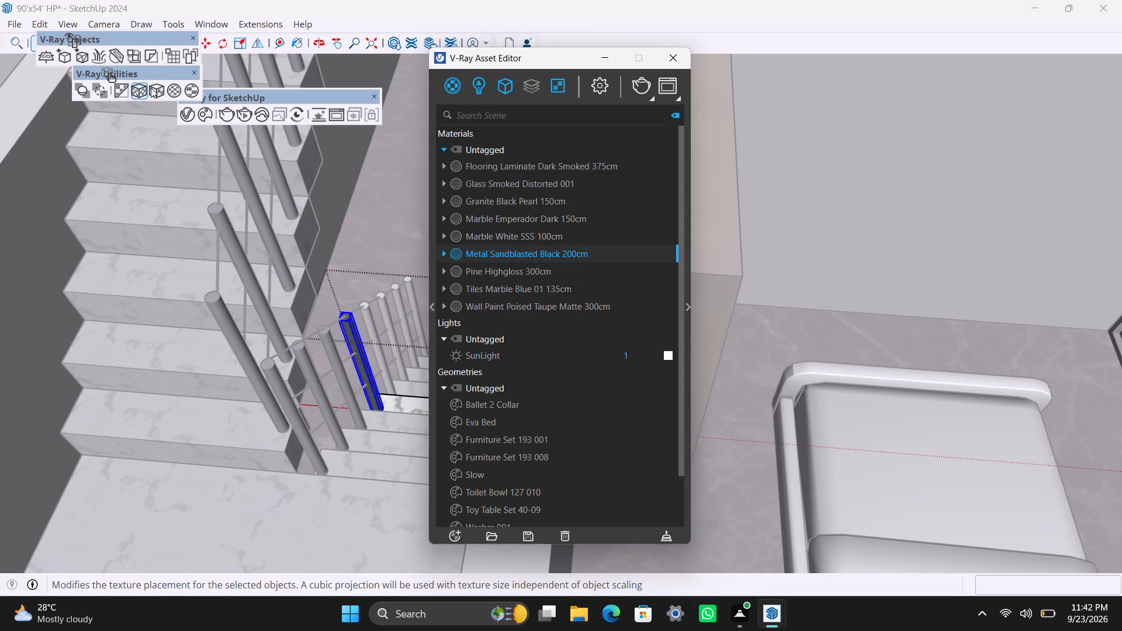
left_click(157, 86)
left_click(354, 252)
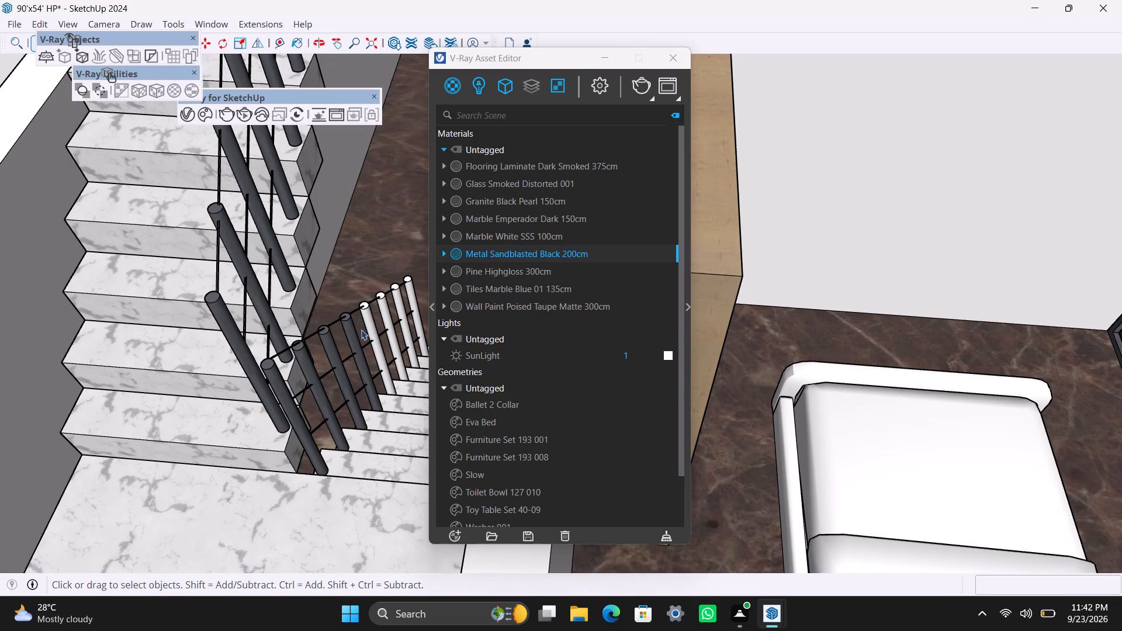
Apply Metal Sandblasted Black 200cm with fitted V-Ray cubic projection to the lower flight's fifth handrail segment from the landing.
double_click(366, 315)
left_click(367, 313)
right_click(476, 254)
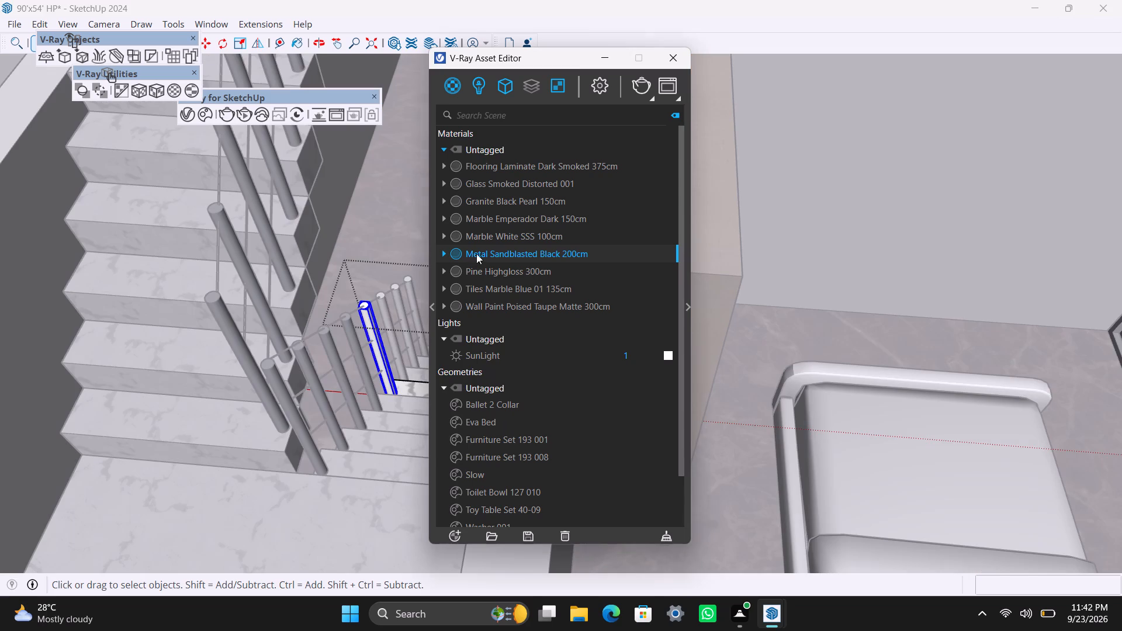
left_click(490, 281)
left_click(154, 95)
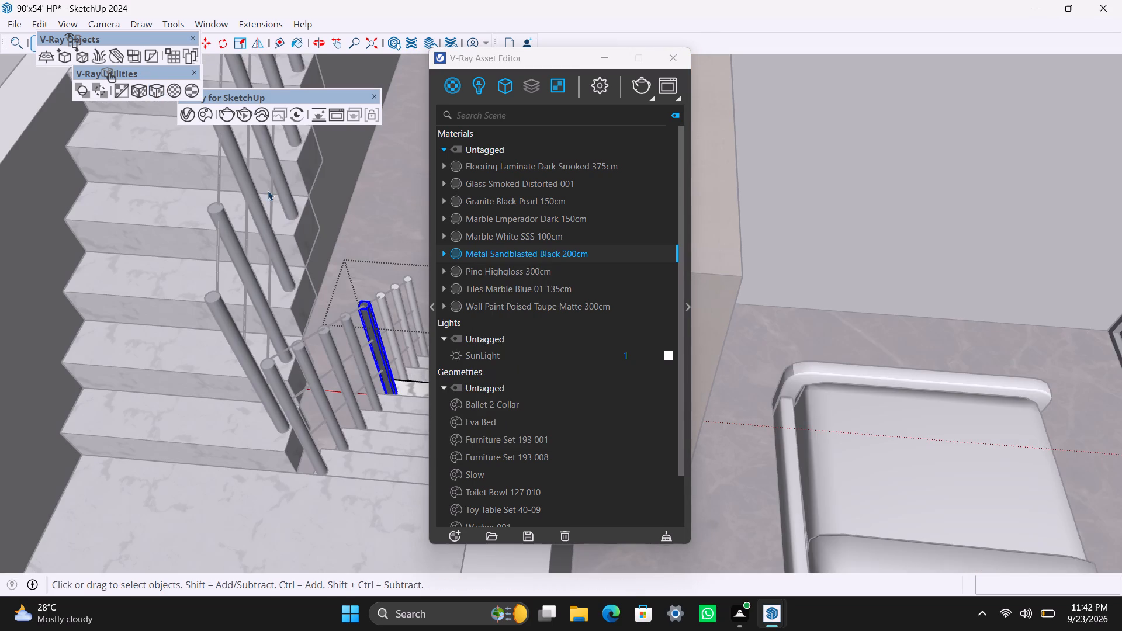
left_click(346, 225)
Apply Metal Sandblasted Black 200cm with fitted V-Ray cubic projection to the lower flight's sixth handrail segment from the landing.
triple_click(381, 306)
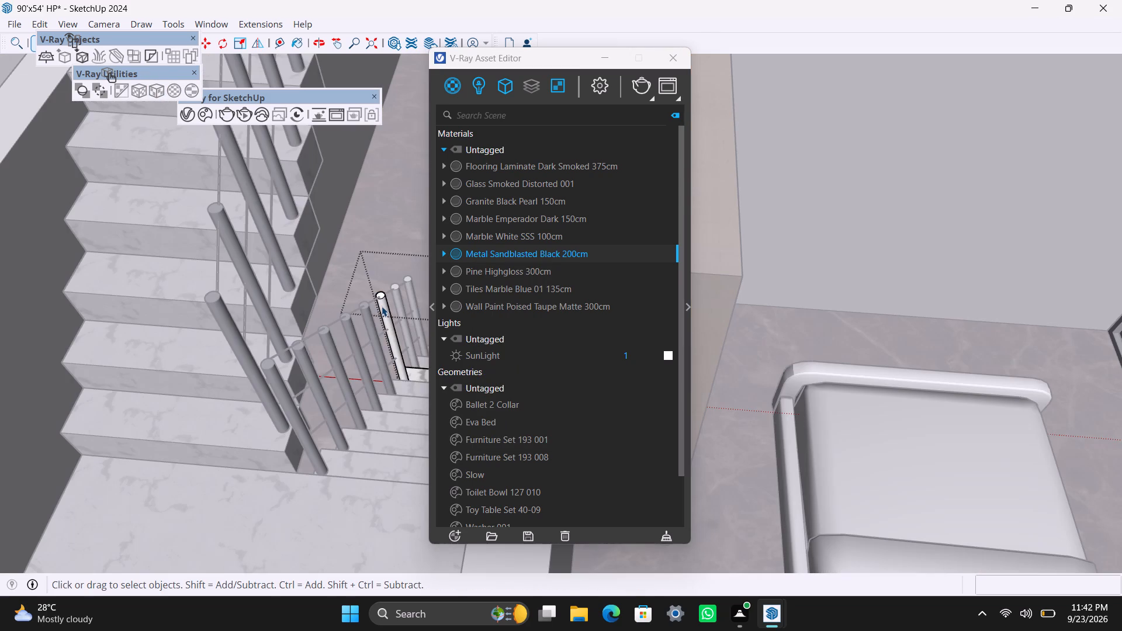
right_click(487, 251)
left_click(508, 275)
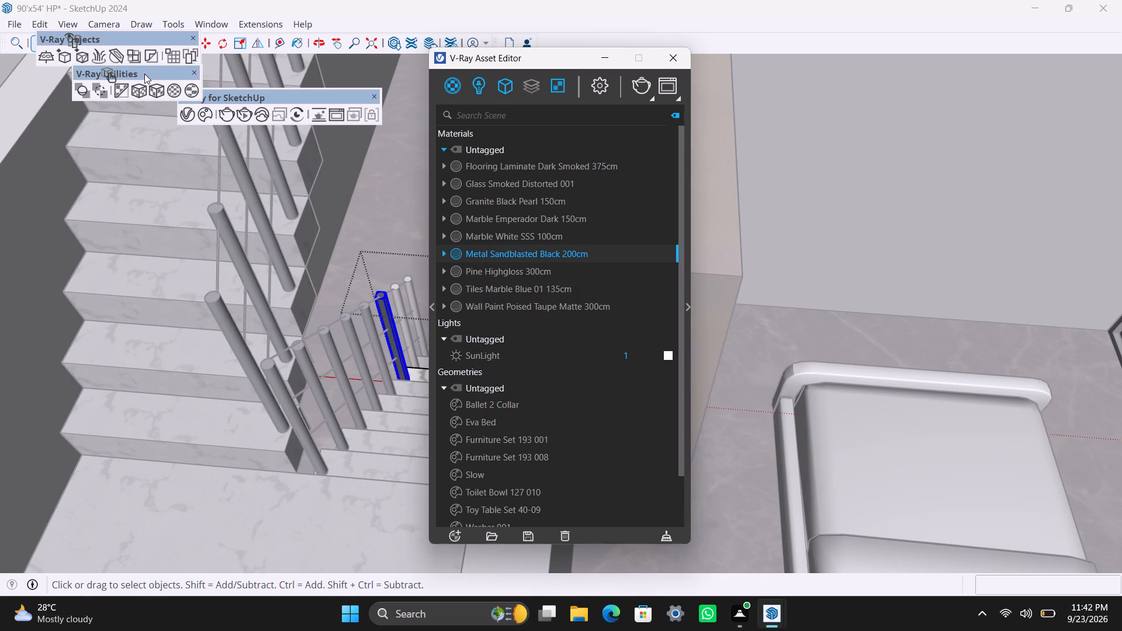
left_click(151, 87)
left_click(363, 253)
Apply Metal Sandblasted Black 200cm with fitted V-Ray cubic projection to the lower flight's seventh handrail segment from the landing.
triple_click(396, 299)
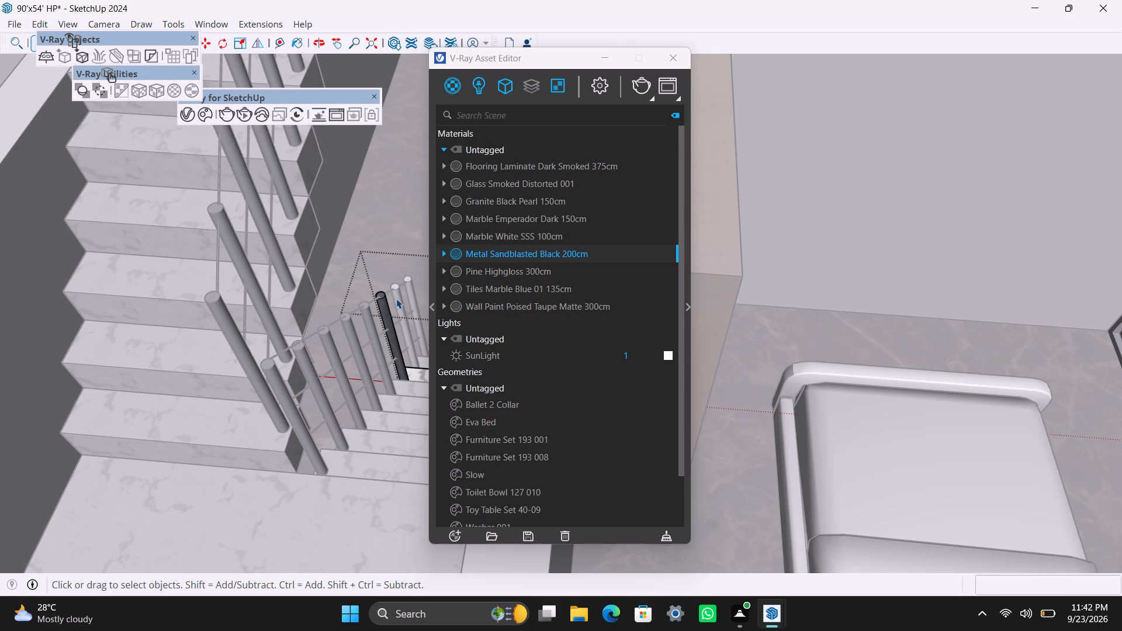
right_click(486, 257)
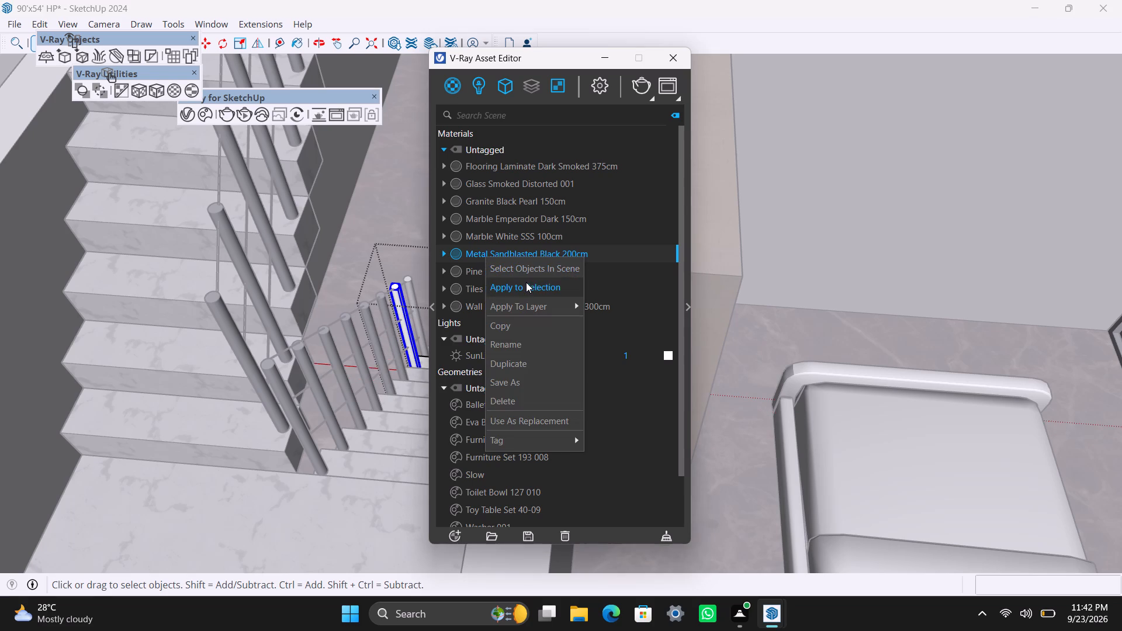
left_click(526, 285)
left_click(157, 88)
left_click(387, 157)
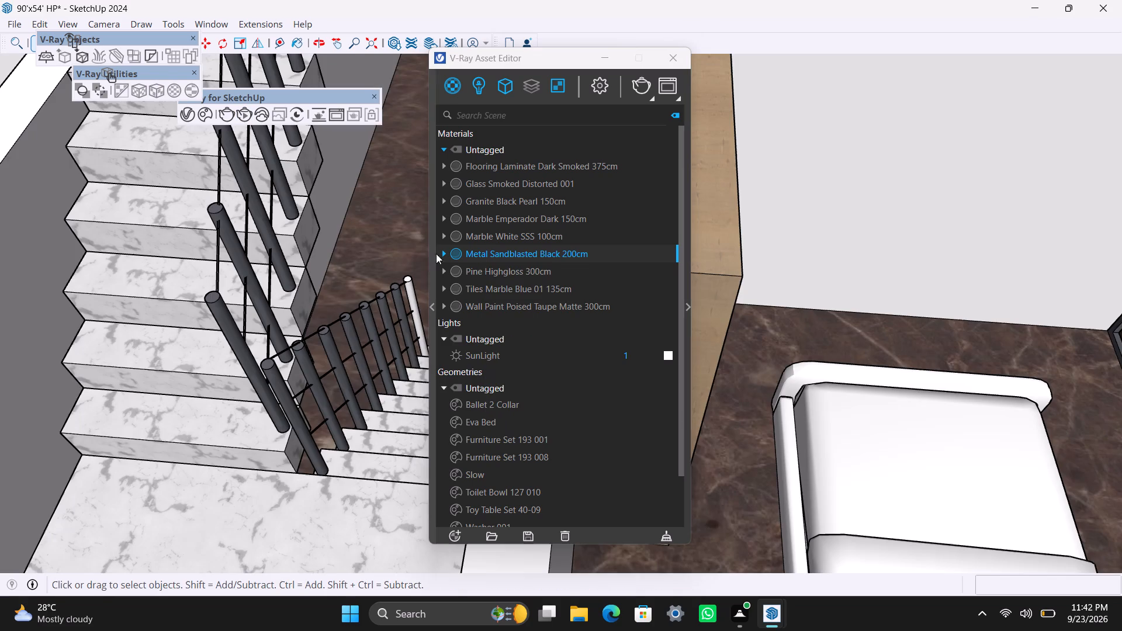
Apply Metal Sandblasted Black 200cm with fitted V-Ray cubic projection to the lower flight's last remaining white handrail segment.
scroll(421, 286, "up", 4)
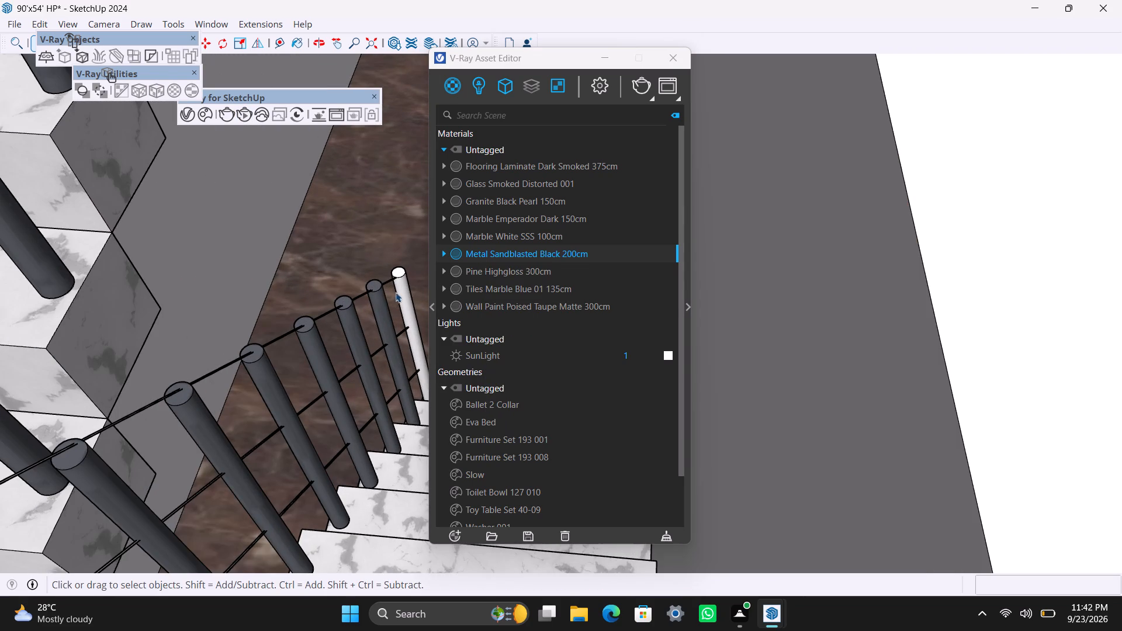
double_click(401, 285)
left_click(401, 285)
right_click(531, 250)
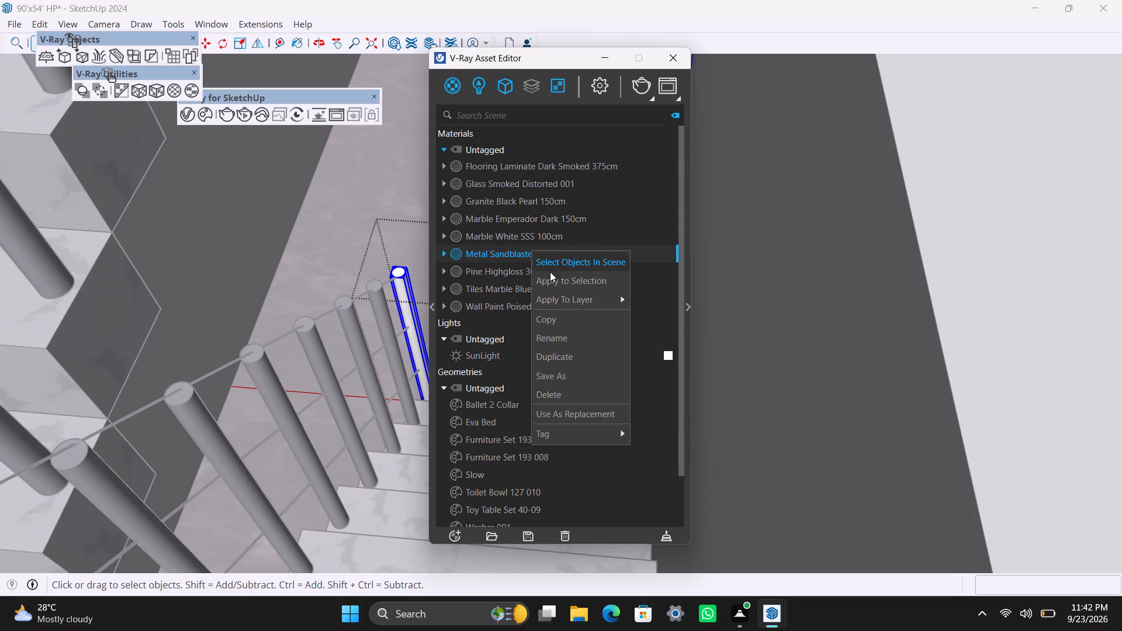
left_click(550, 276)
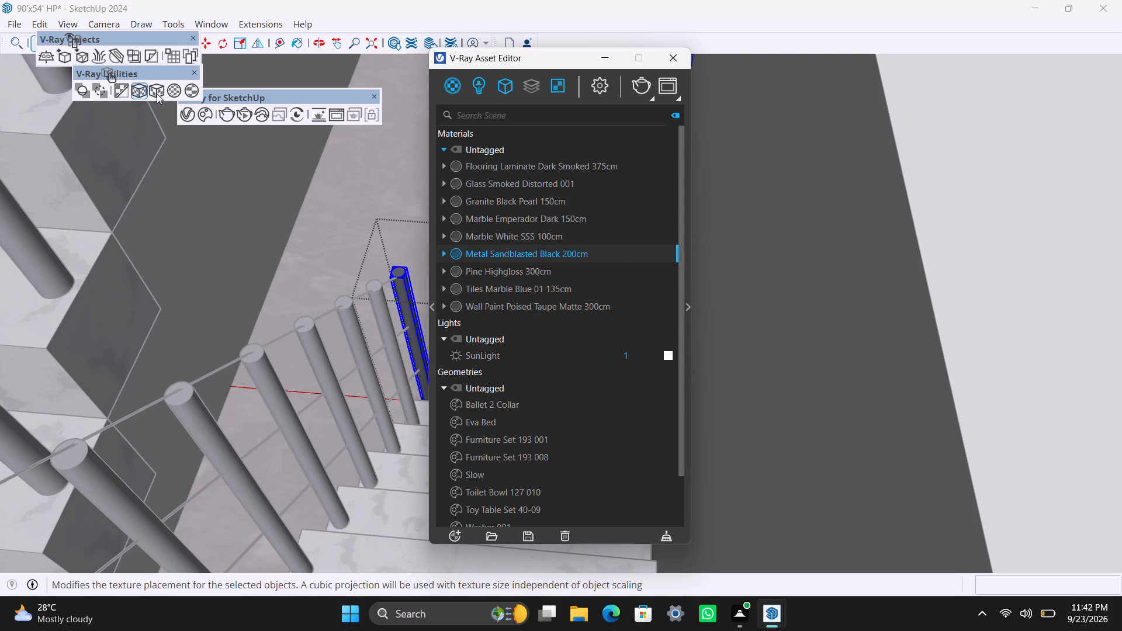
left_click(157, 93)
left_click(157, 93)
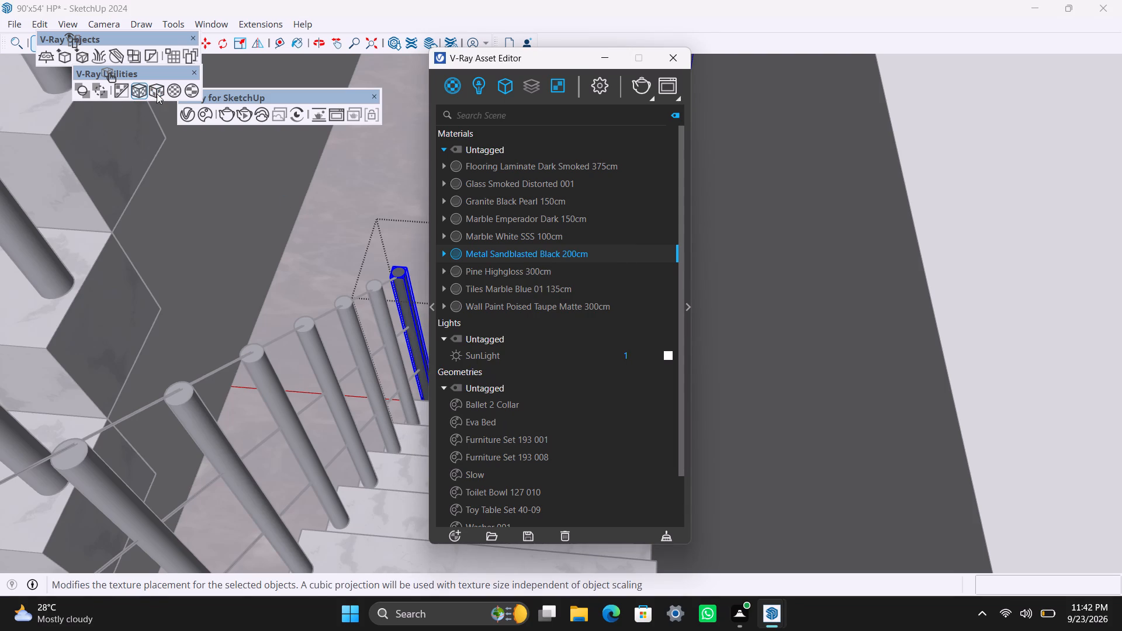
left_click(162, 89)
scroll(225, 216, "down", 2)
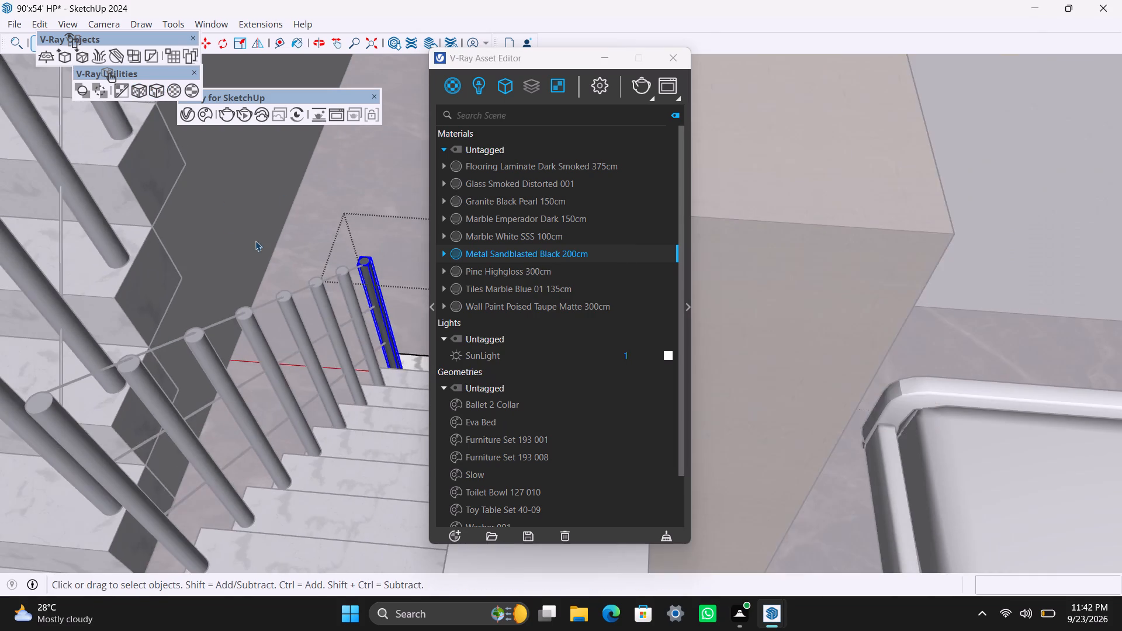
left_click(255, 241)
Leave the stair railing with nothing selected and save the floor plan model.
scroll(283, 295, "down", 19)
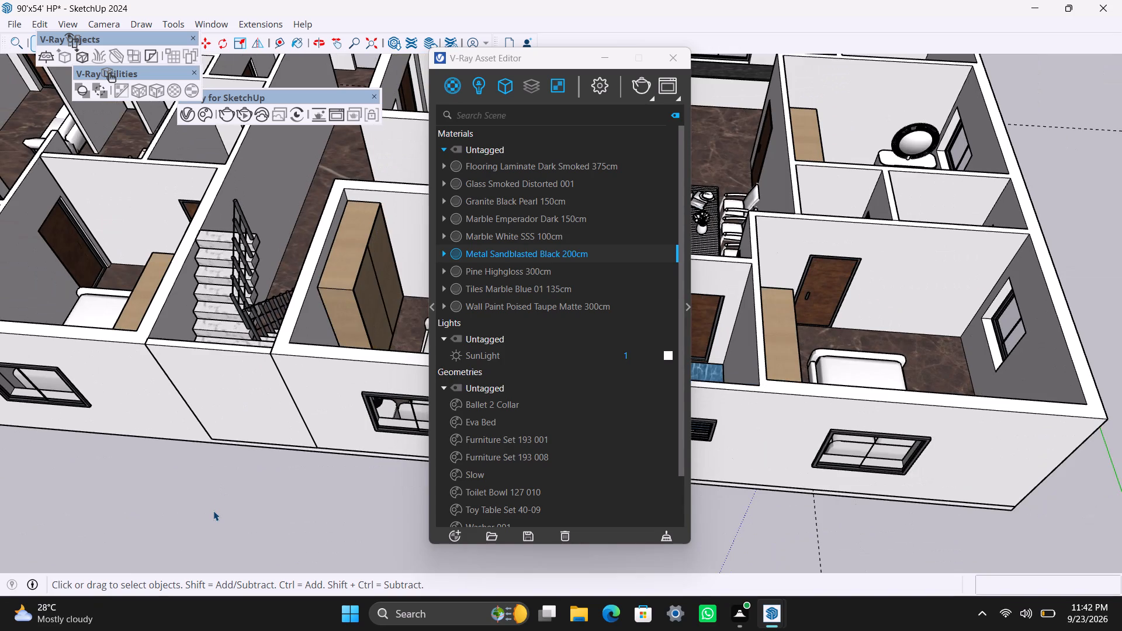
double_click(213, 511)
scroll(217, 459, "down", 8)
key("ctrl+s")
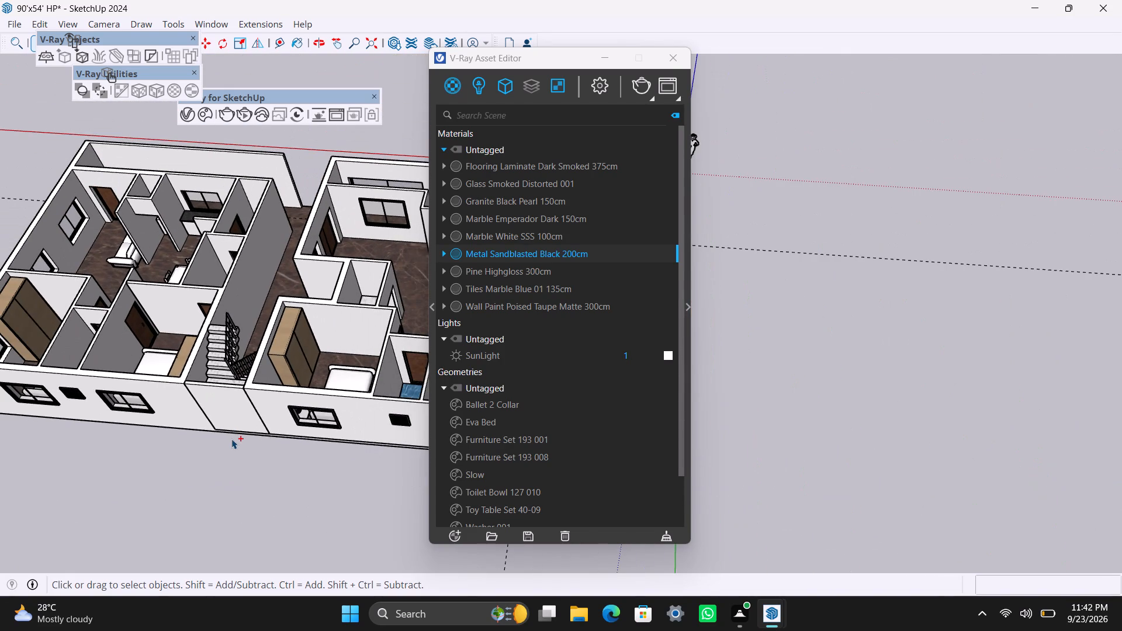
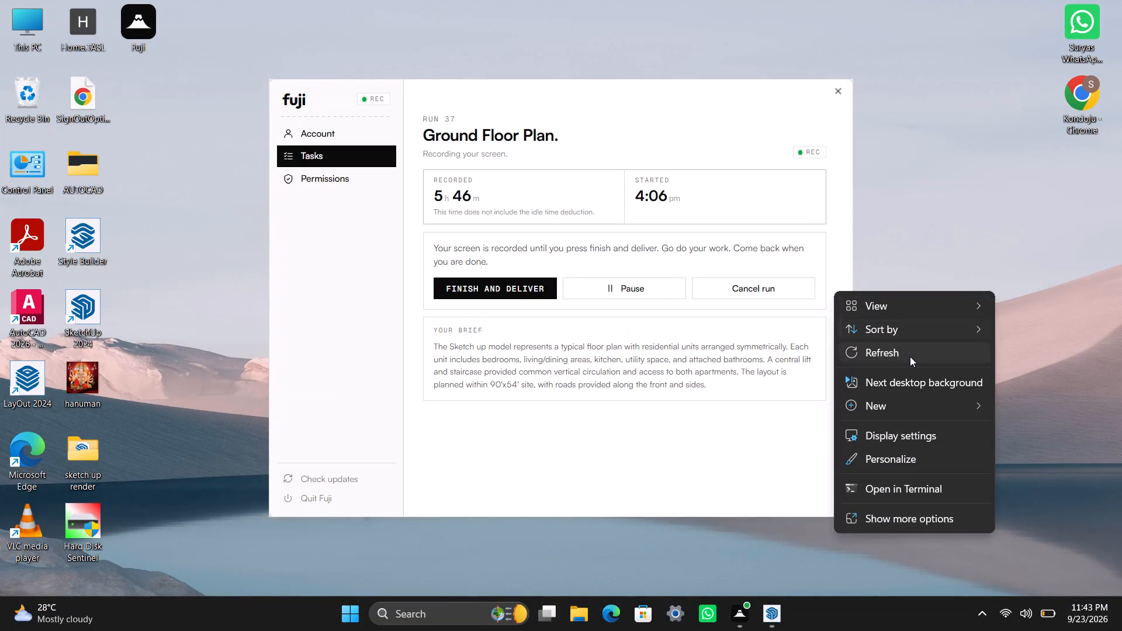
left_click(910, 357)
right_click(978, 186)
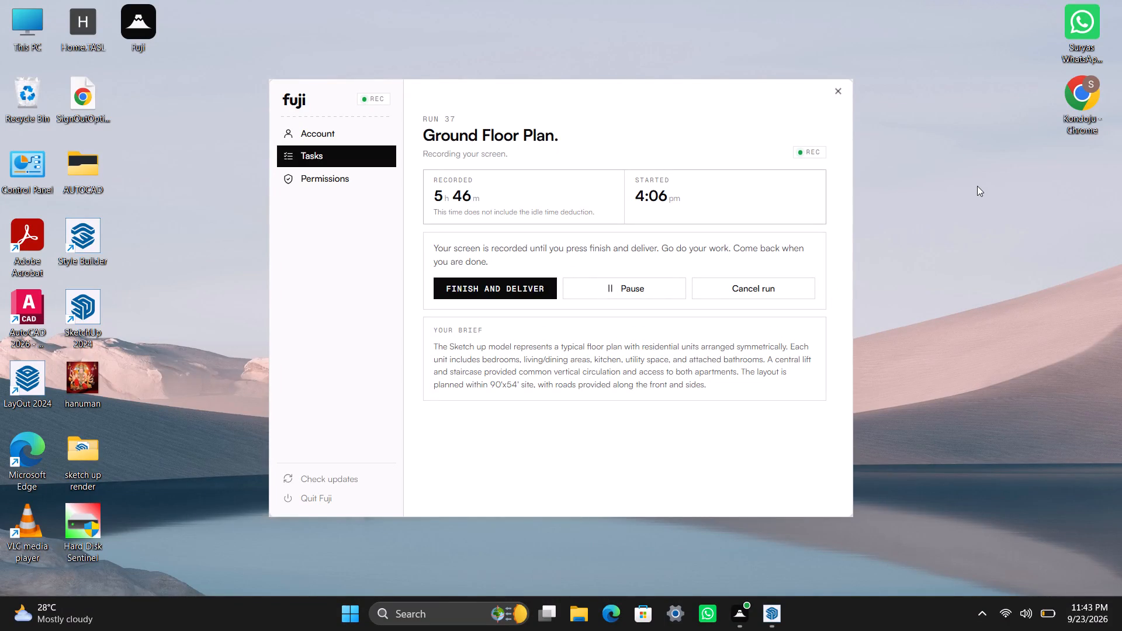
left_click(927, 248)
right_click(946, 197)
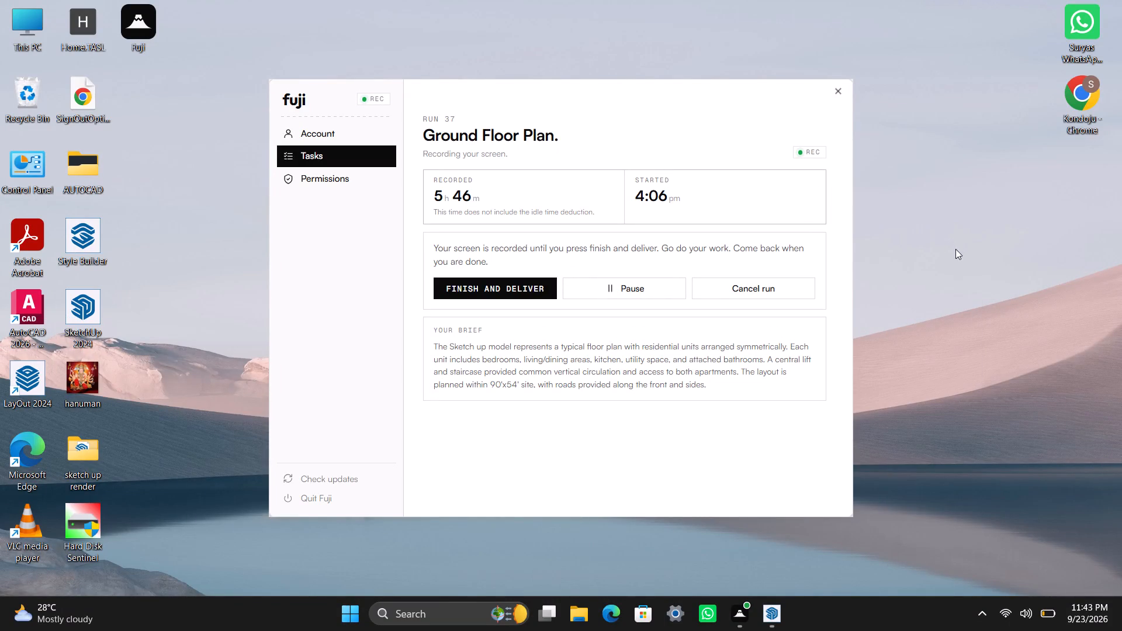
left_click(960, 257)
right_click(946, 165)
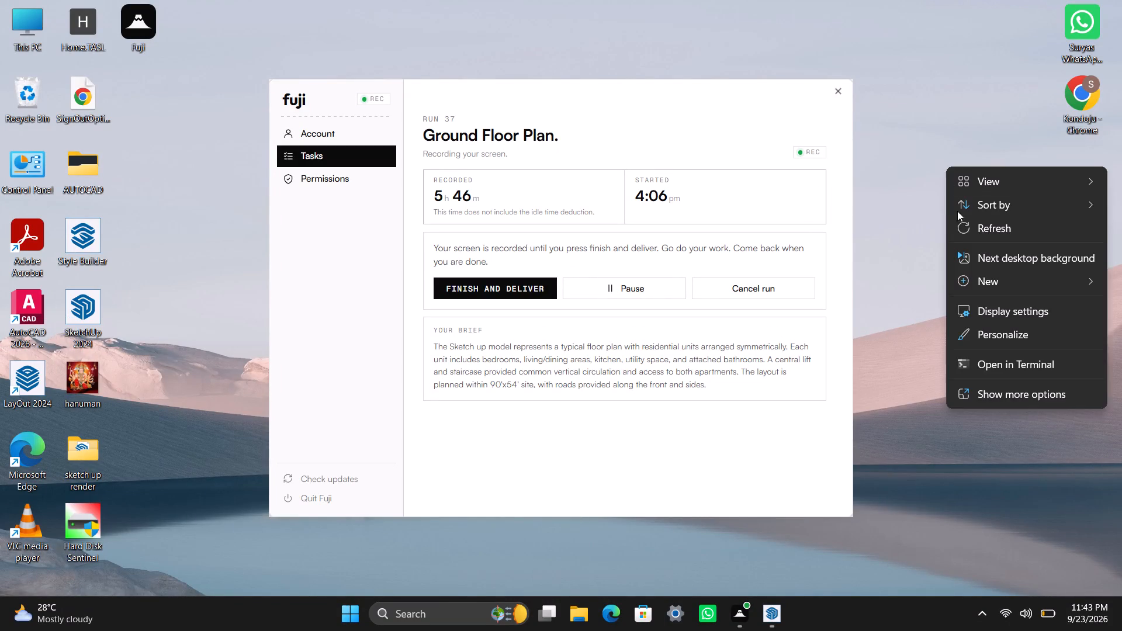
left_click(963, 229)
Switch to the 90'x54' HP model in SketchUp and minimise the V-Ray Asset Editor.
left_click(781, 612)
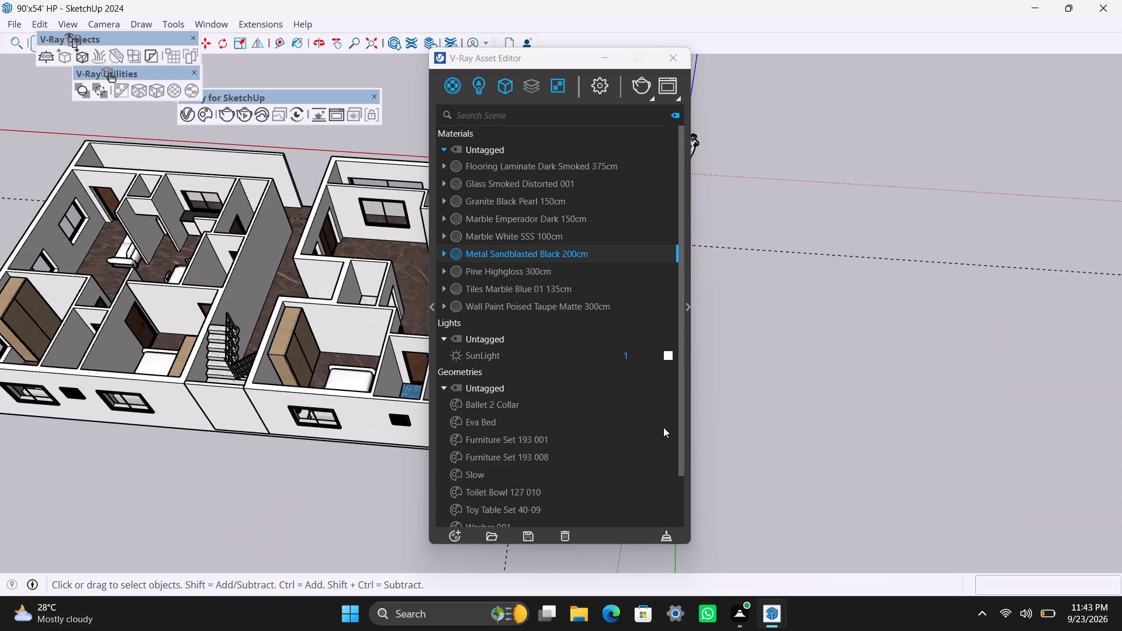
left_click(614, 56)
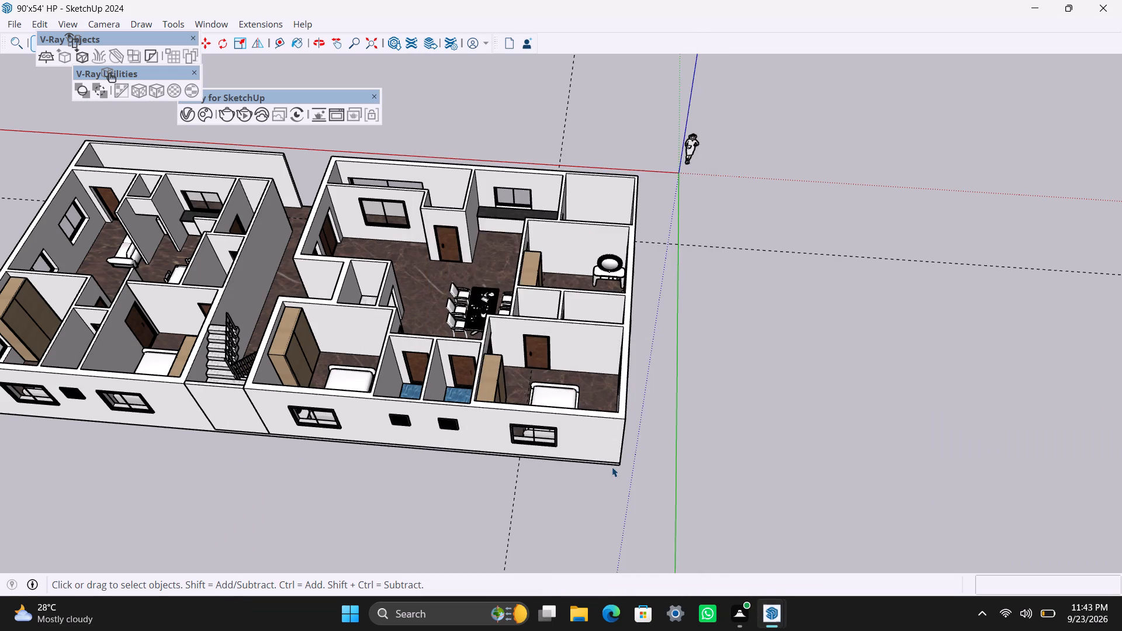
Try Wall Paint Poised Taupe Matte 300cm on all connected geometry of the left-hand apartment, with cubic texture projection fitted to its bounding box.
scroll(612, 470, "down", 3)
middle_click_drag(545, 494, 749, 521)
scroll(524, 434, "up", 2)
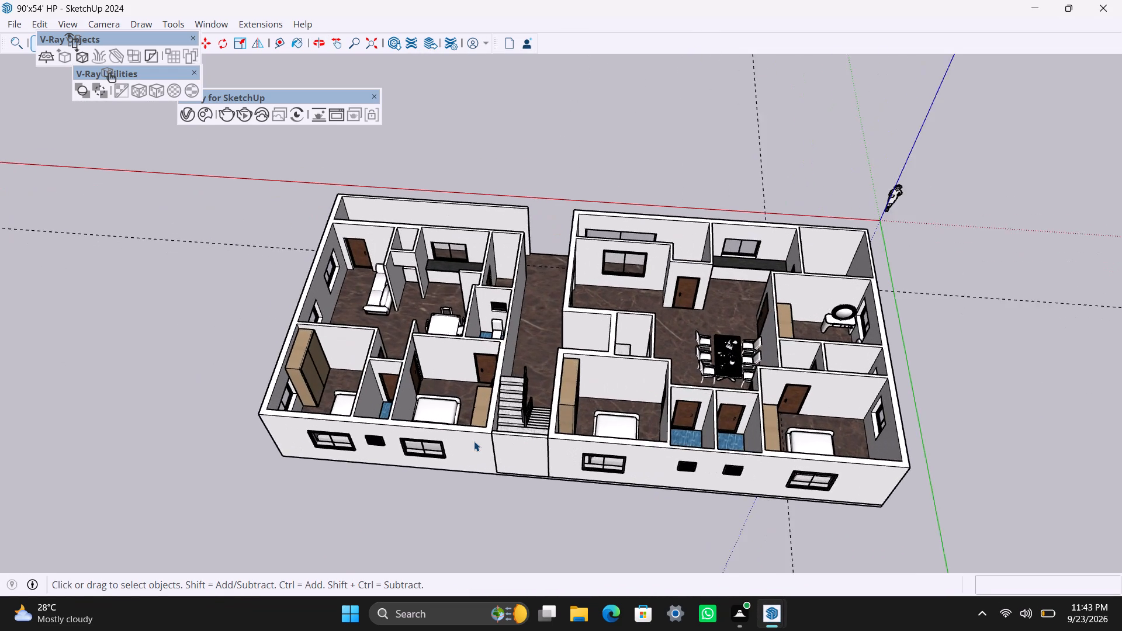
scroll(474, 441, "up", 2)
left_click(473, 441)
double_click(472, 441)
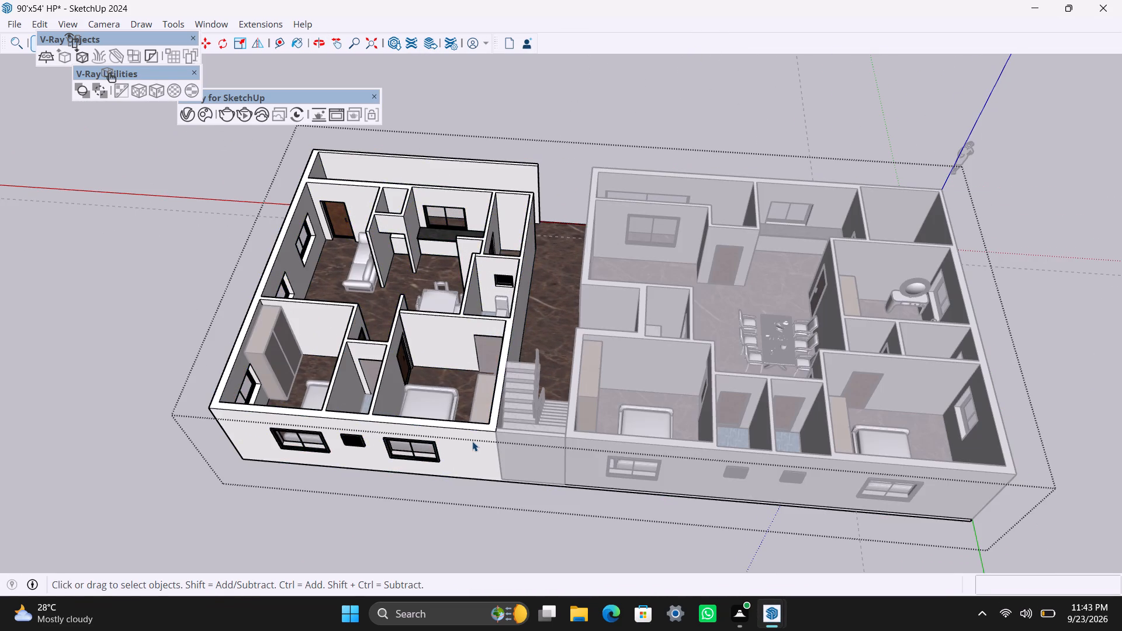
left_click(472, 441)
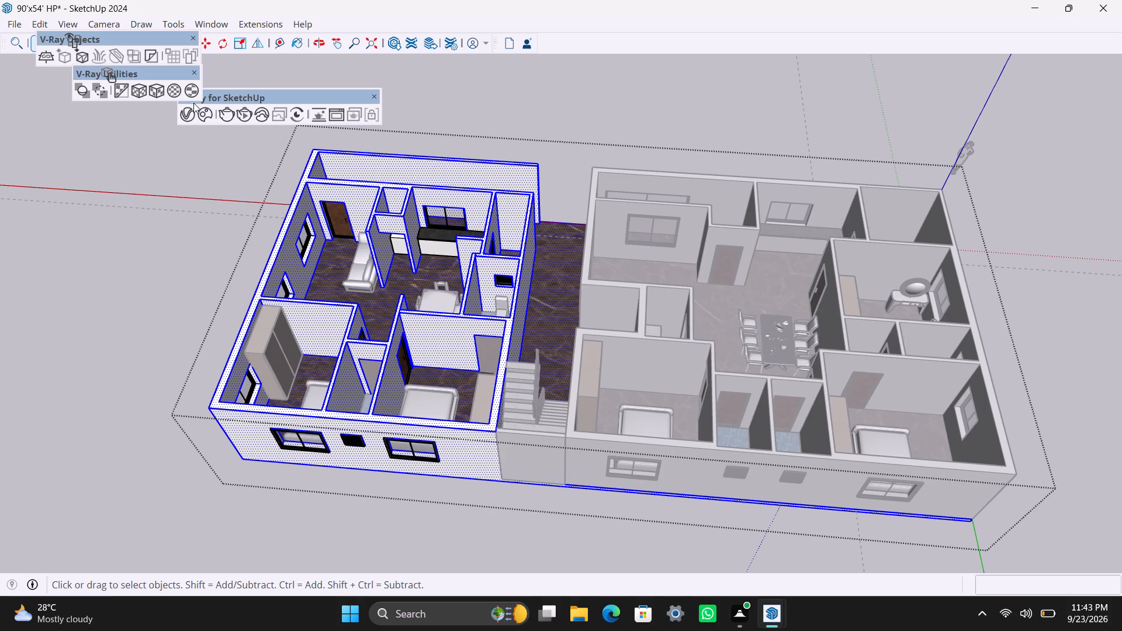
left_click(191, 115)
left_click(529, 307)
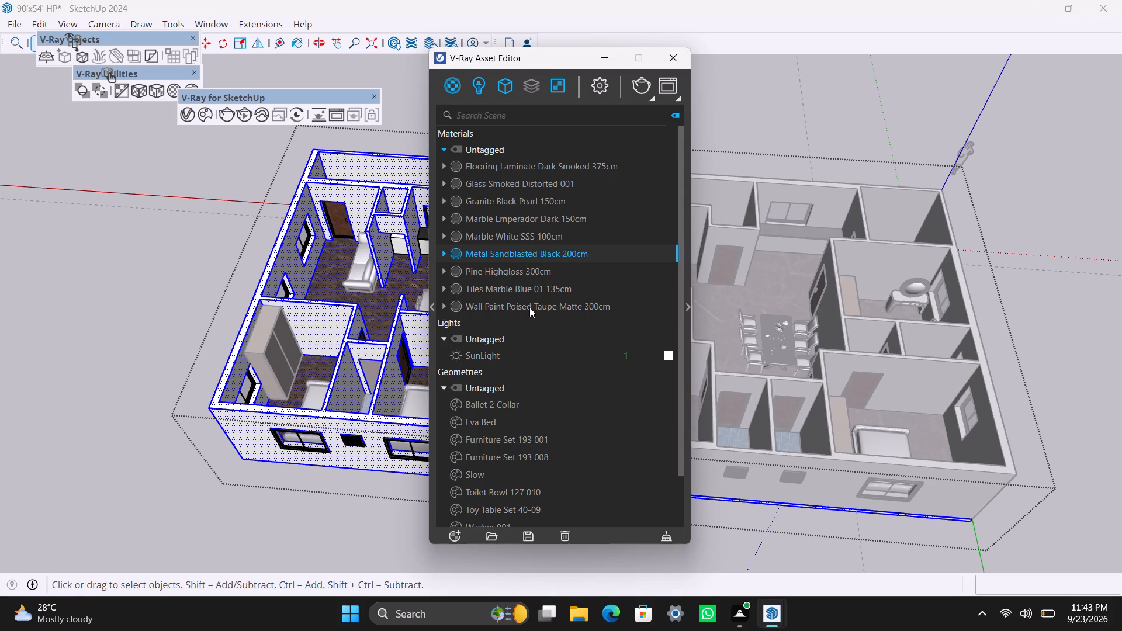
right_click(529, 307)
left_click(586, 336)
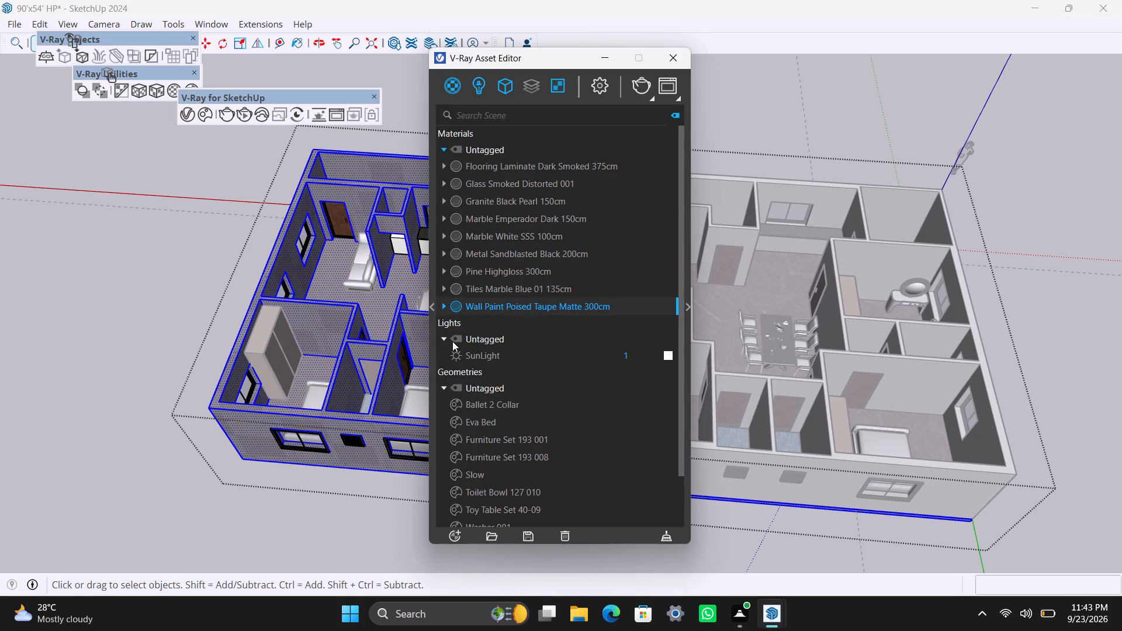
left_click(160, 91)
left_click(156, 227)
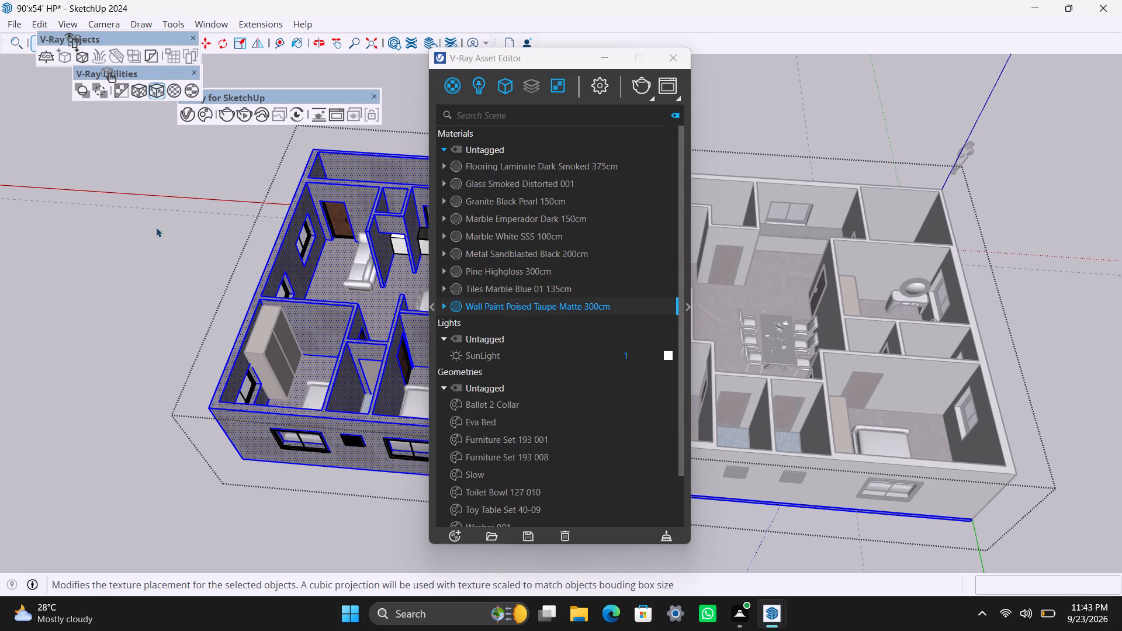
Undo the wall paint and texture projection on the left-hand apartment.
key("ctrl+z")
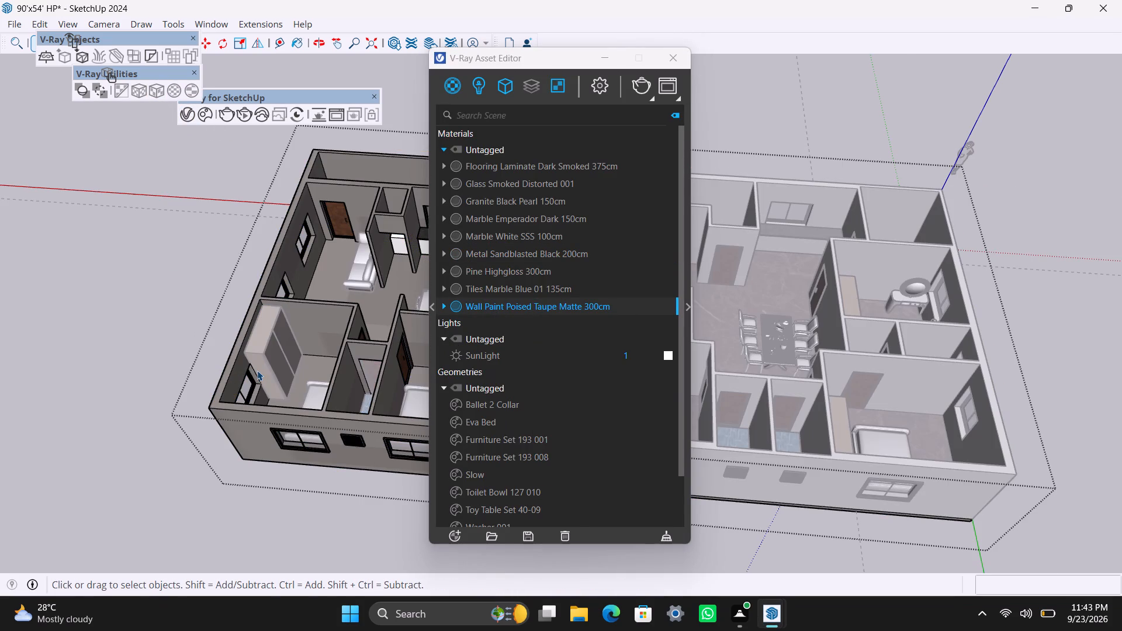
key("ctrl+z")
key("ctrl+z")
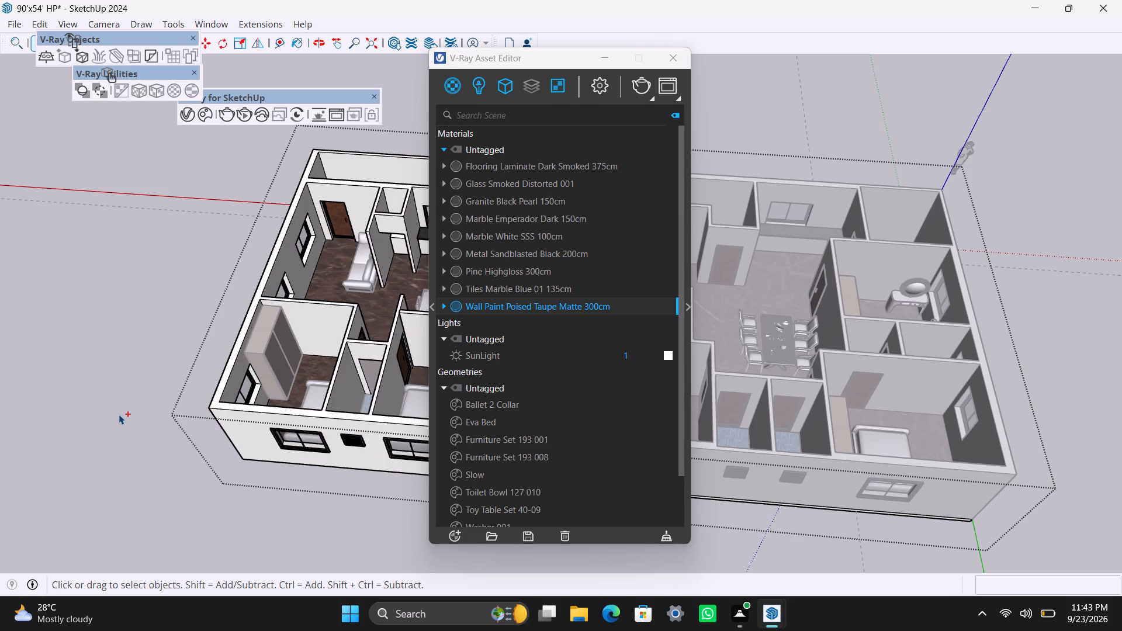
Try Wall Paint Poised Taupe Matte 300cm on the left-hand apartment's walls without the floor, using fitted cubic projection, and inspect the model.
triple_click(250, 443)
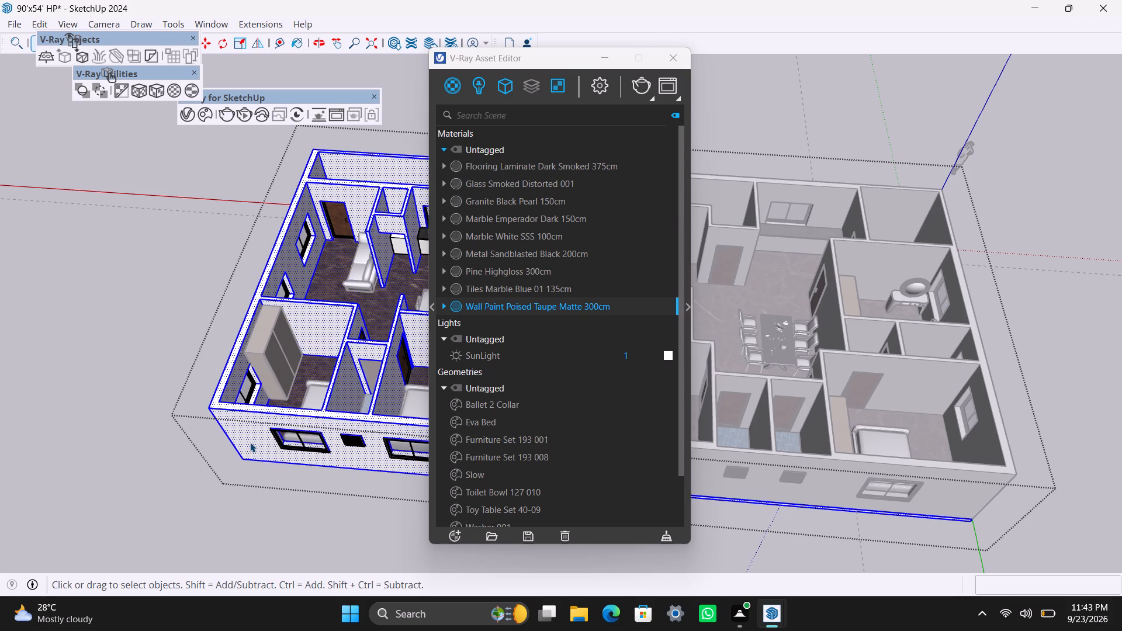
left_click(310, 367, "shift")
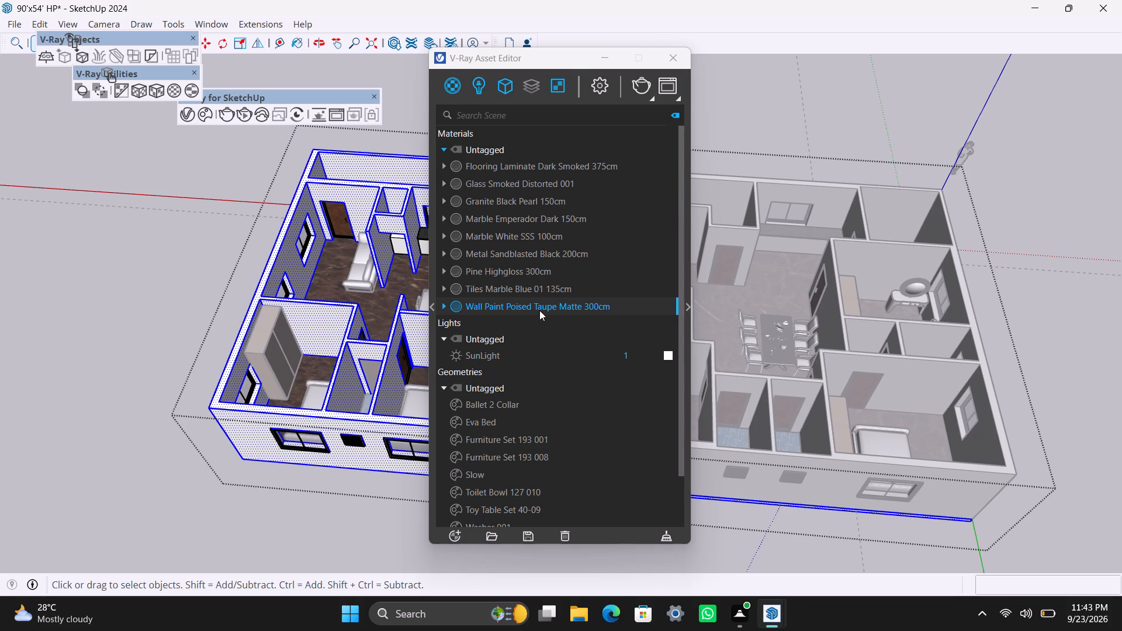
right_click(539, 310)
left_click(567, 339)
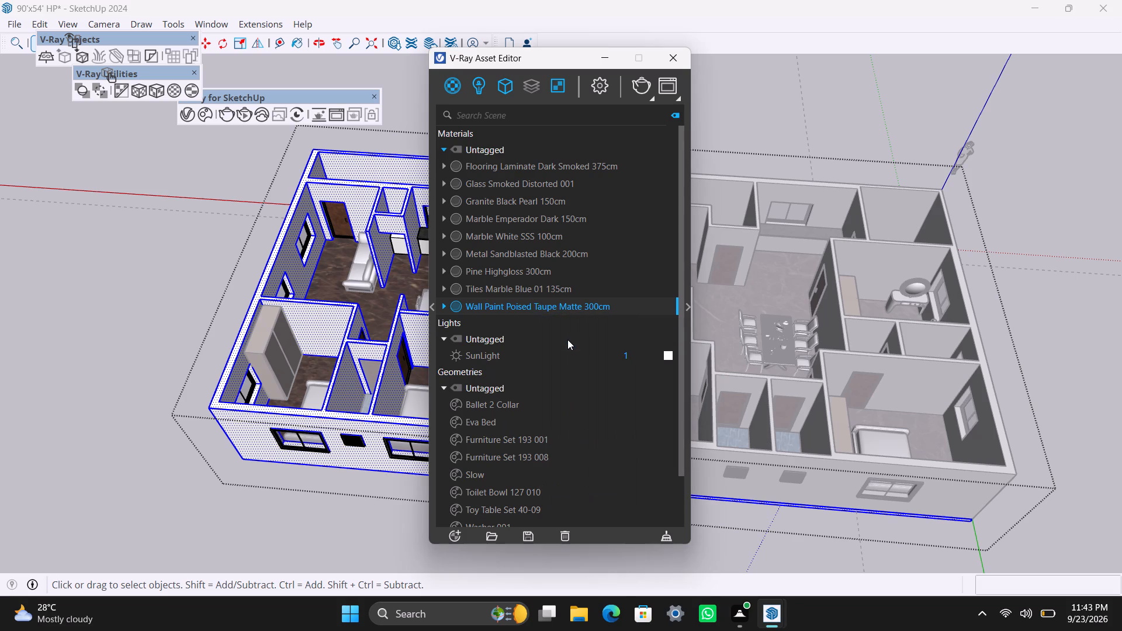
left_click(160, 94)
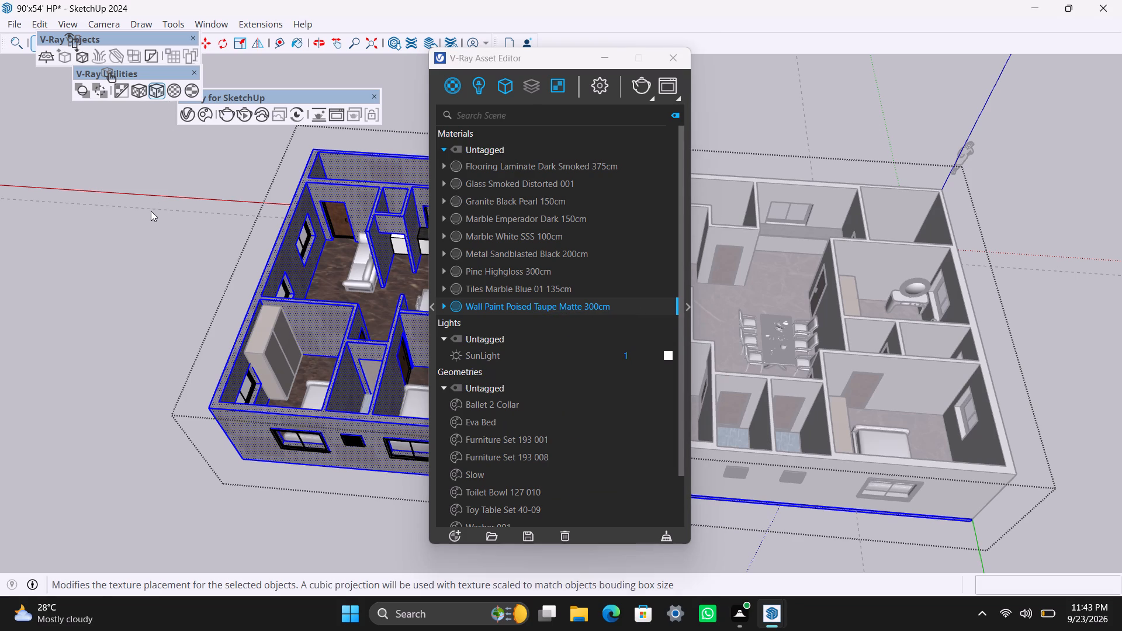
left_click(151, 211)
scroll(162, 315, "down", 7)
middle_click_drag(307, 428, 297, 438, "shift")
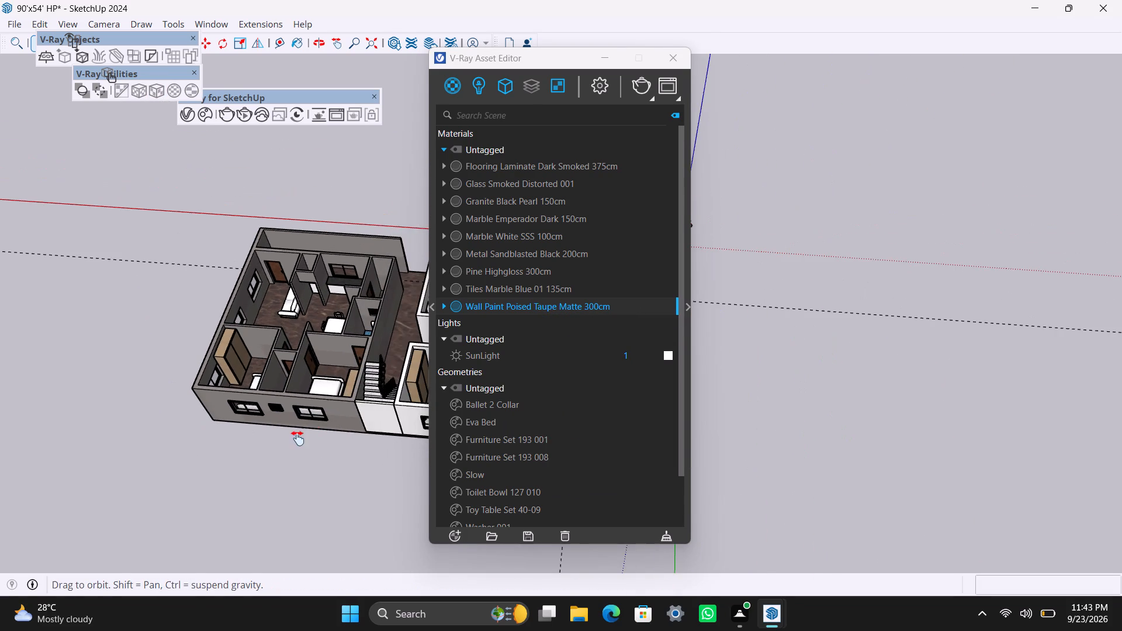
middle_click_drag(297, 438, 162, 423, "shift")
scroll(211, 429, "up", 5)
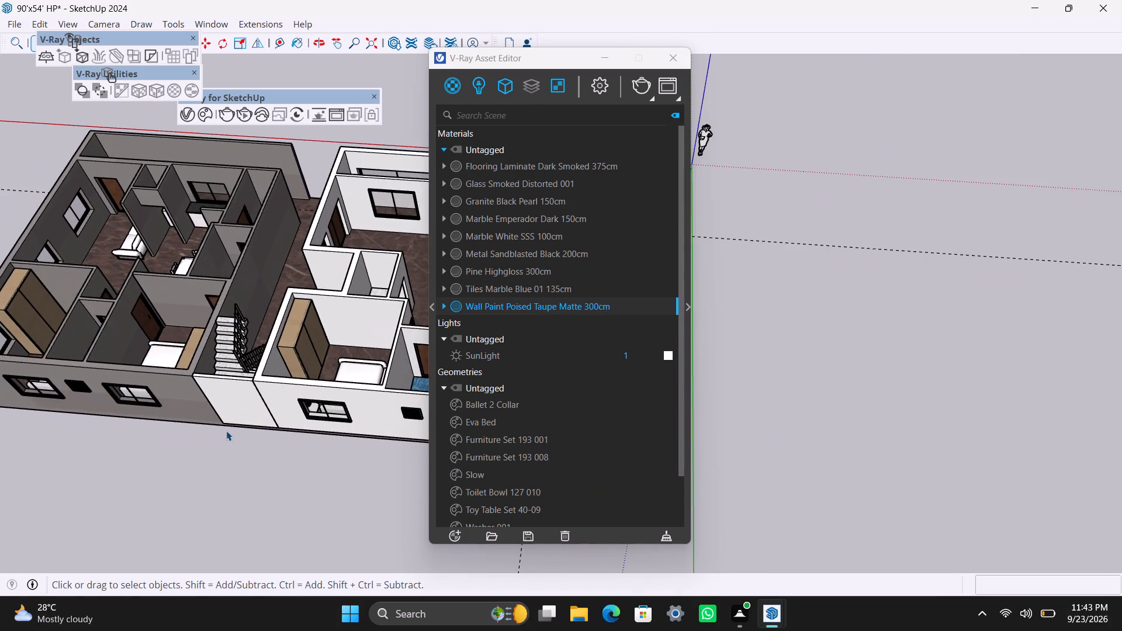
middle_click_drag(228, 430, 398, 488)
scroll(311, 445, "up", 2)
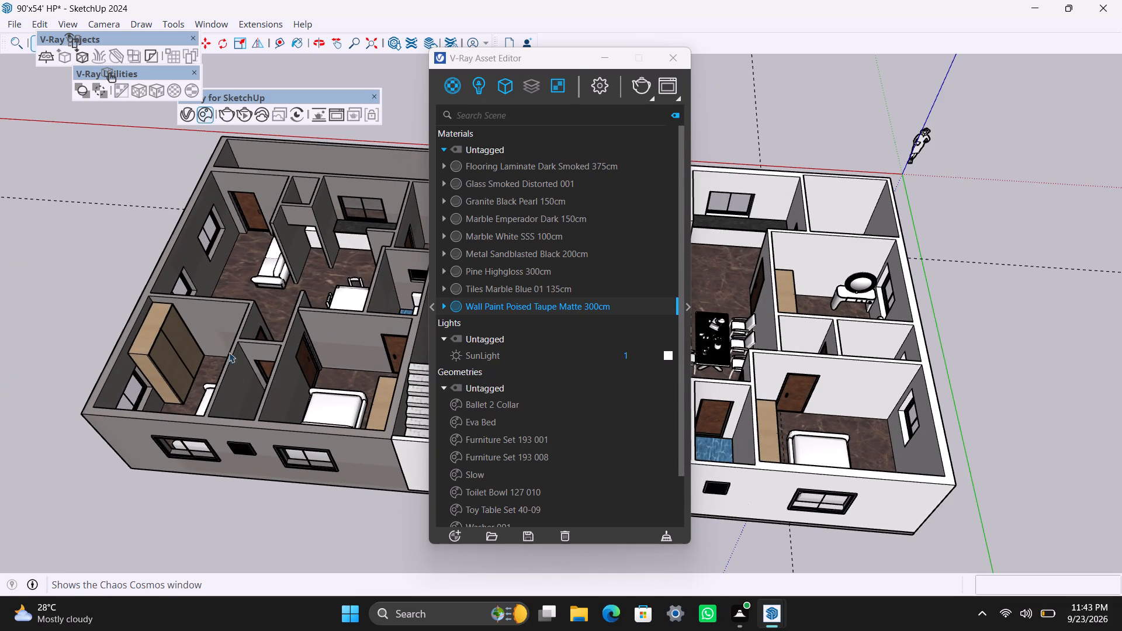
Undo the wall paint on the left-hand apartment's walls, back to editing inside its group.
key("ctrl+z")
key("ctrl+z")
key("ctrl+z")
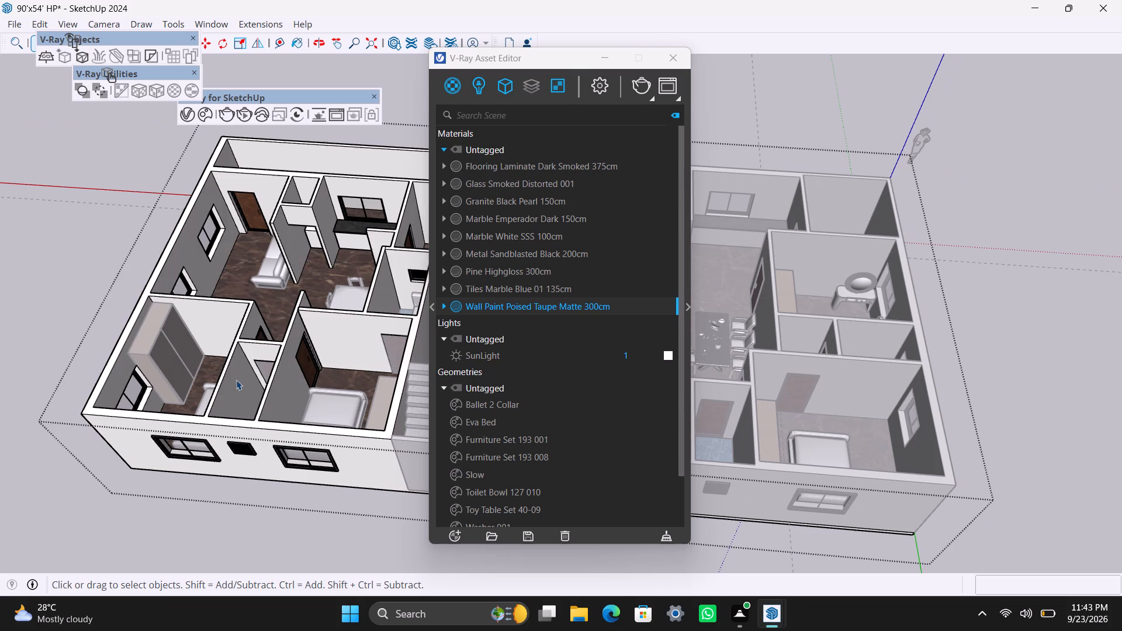
Browse the Stone and Various material categories in Chaos Cosmos and import Chocolate White 001 into the scene.
left_click(208, 113)
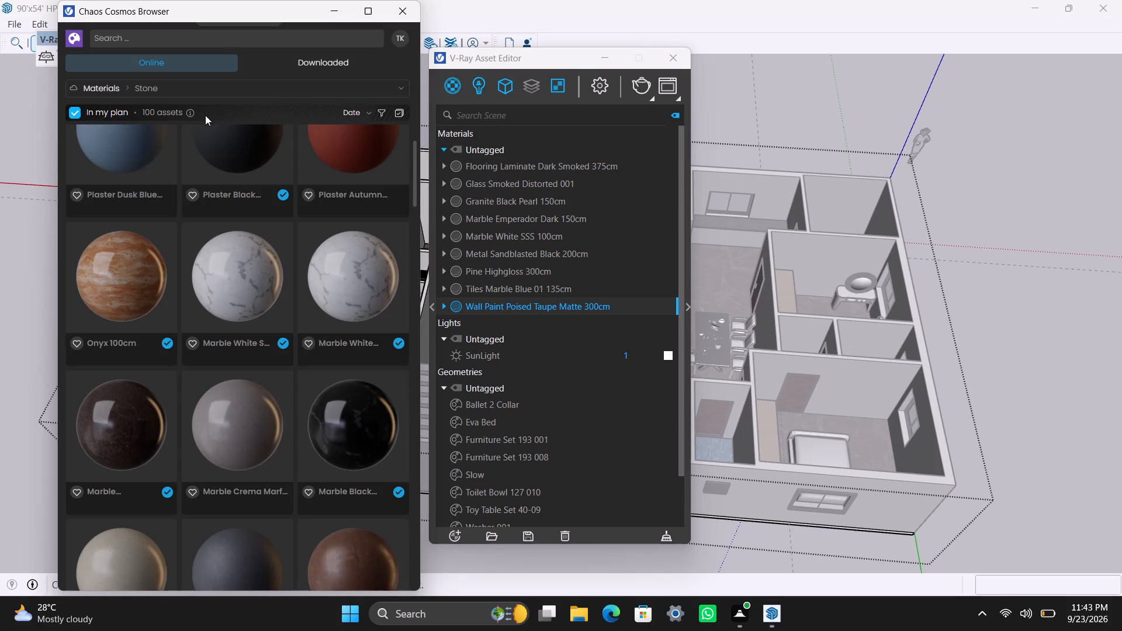
scroll(258, 394, "down", 2)
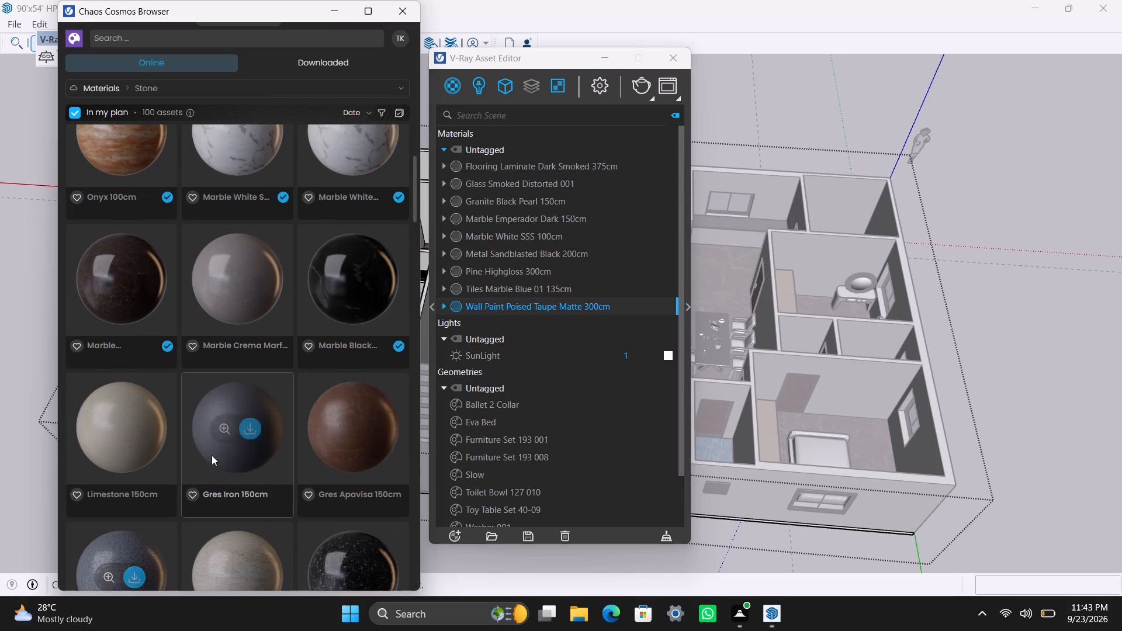
scroll(183, 444, "down", 3)
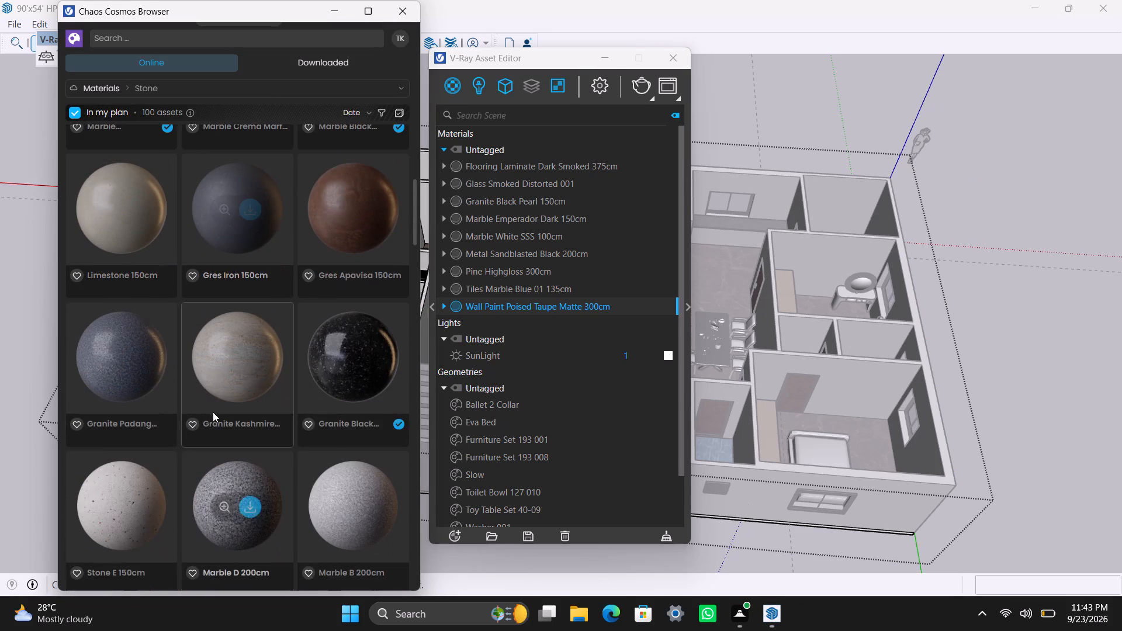
scroll(209, 380, "up", 9)
left_click(233, 88)
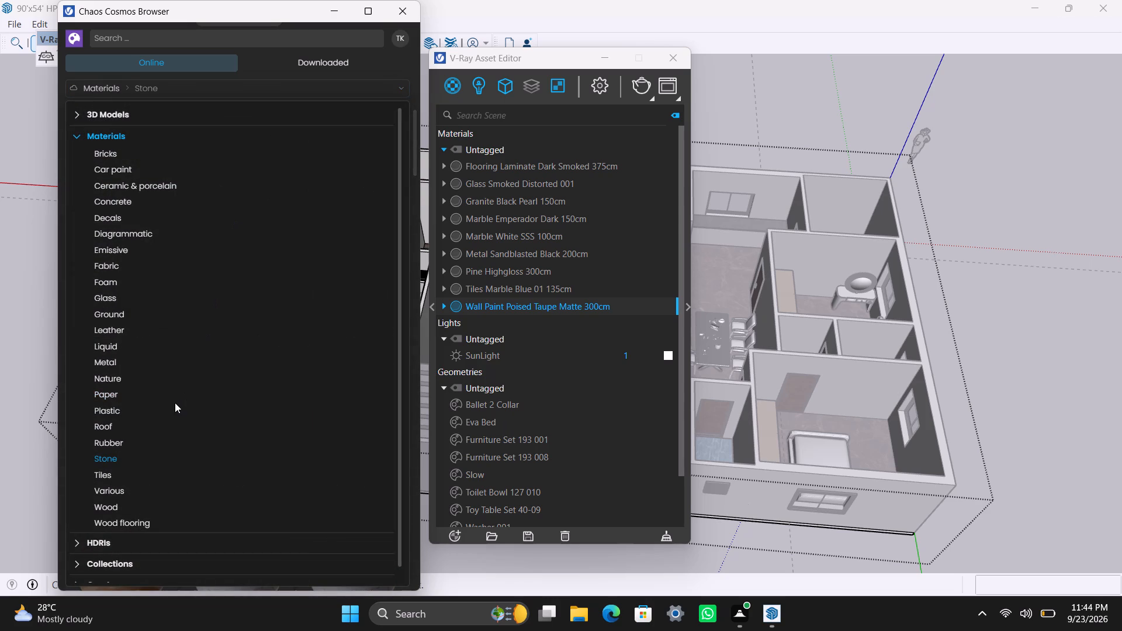
left_click(132, 492)
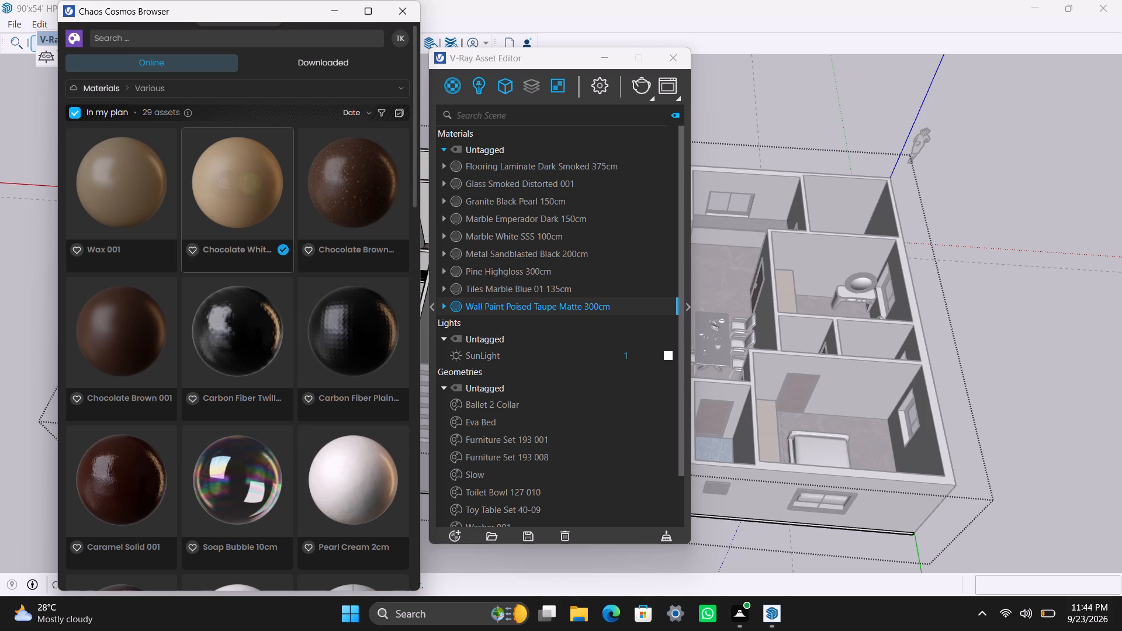
scroll(297, 383, "down", 4)
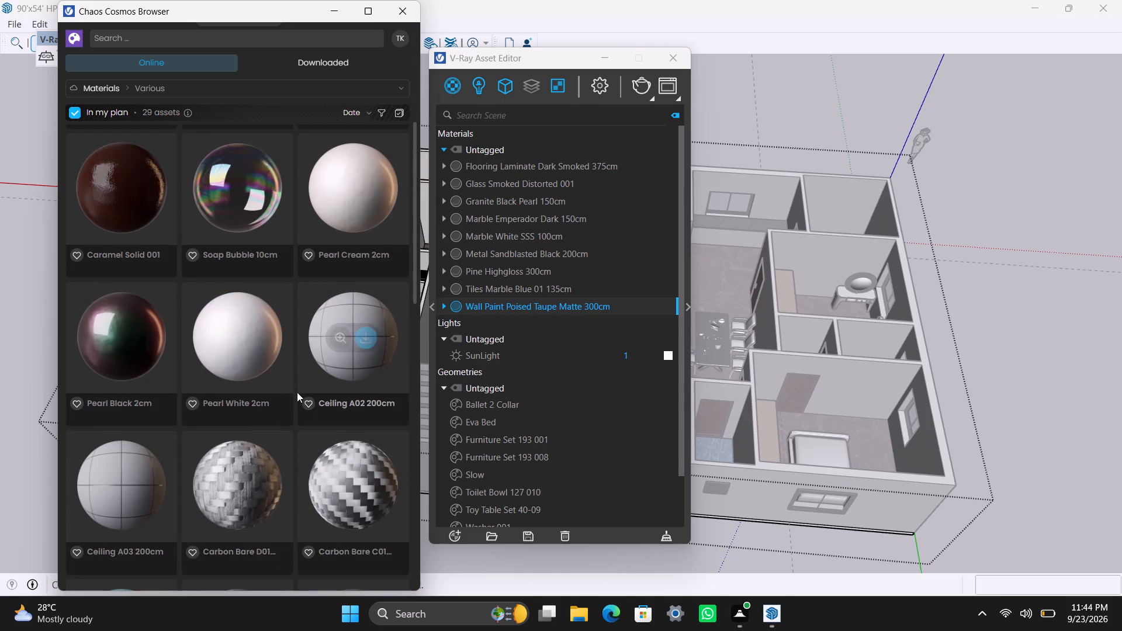
scroll(297, 392, "down", 9)
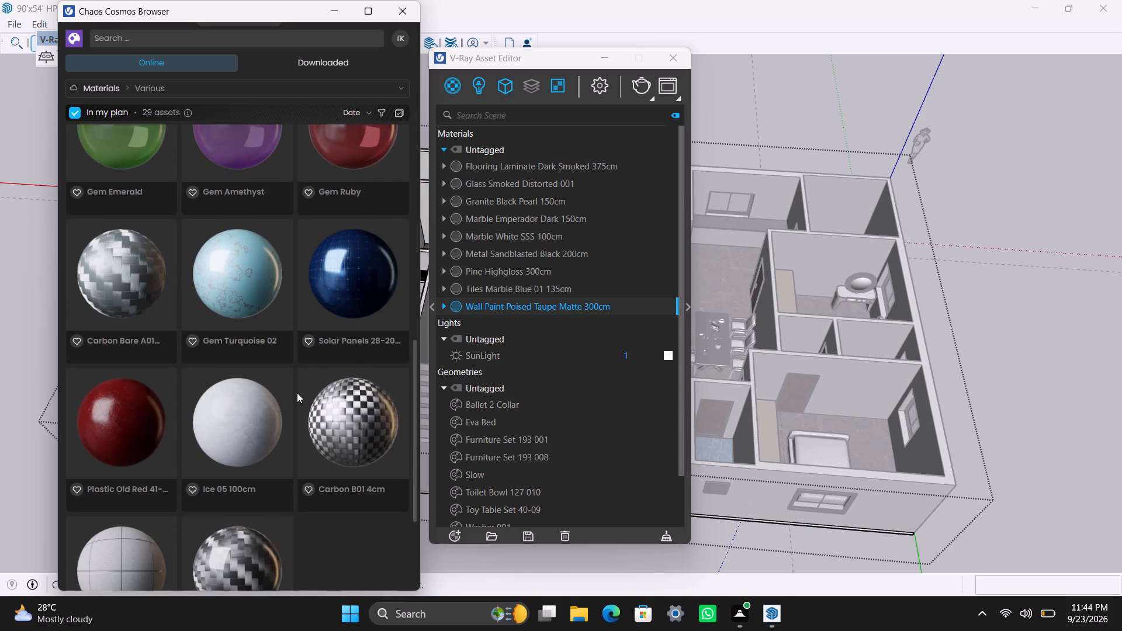
scroll(297, 393, "down", 3)
scroll(283, 415, "up", 16)
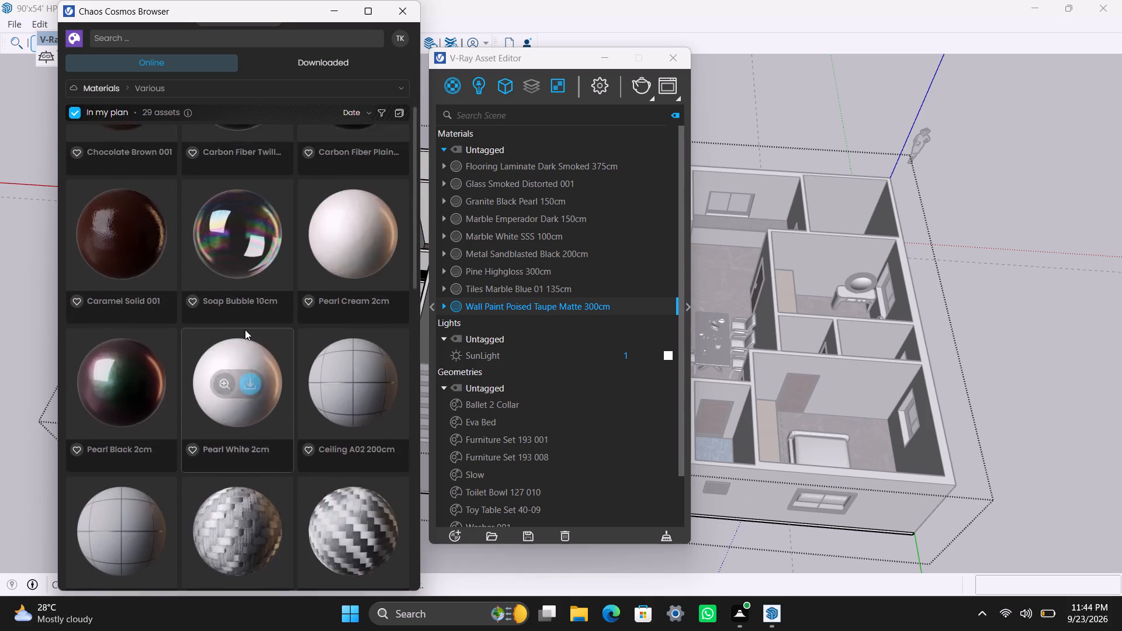
scroll(245, 325, "up", 2)
left_click(258, 183)
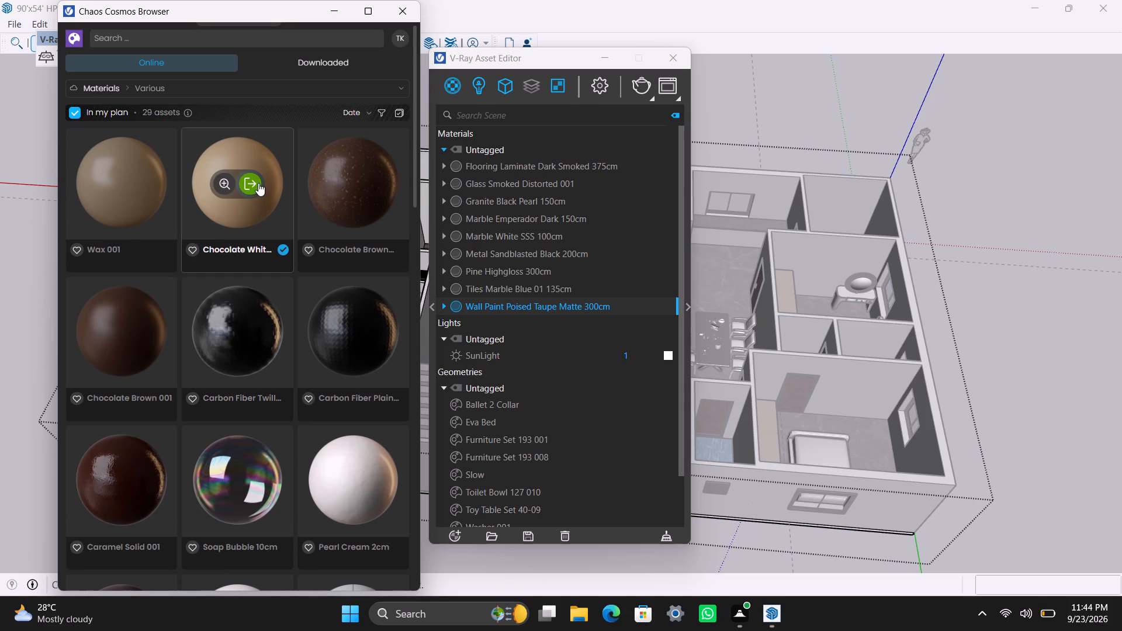
Look through the Rubber and Plastic material categories in Chaos Cosmos for a wall finish, and close the browser.
left_click(258, 88)
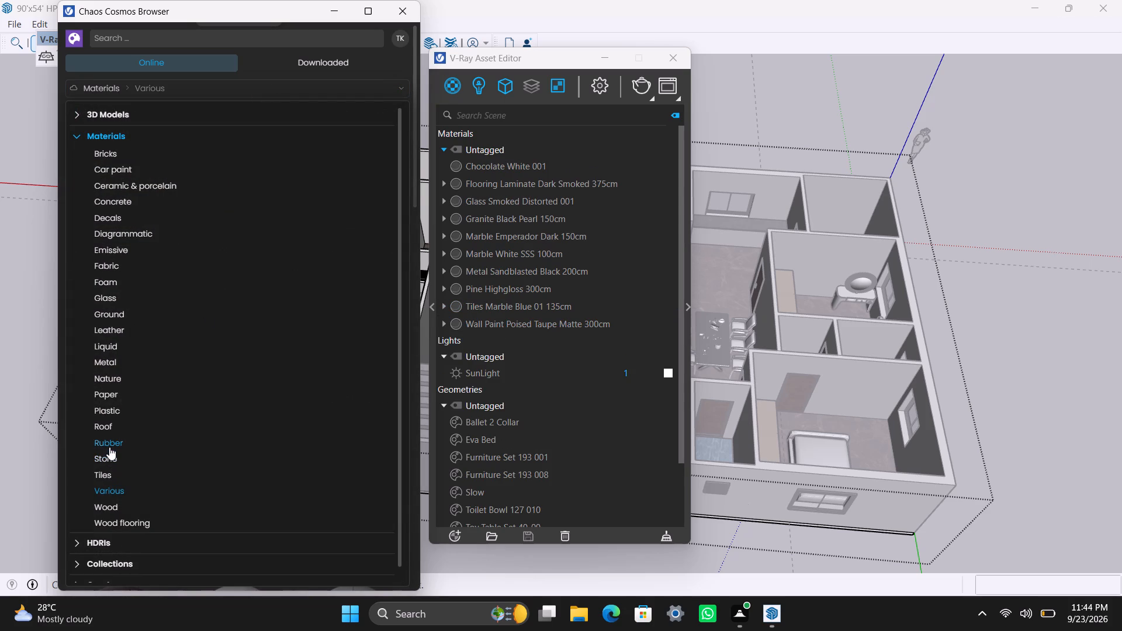
left_click(109, 447)
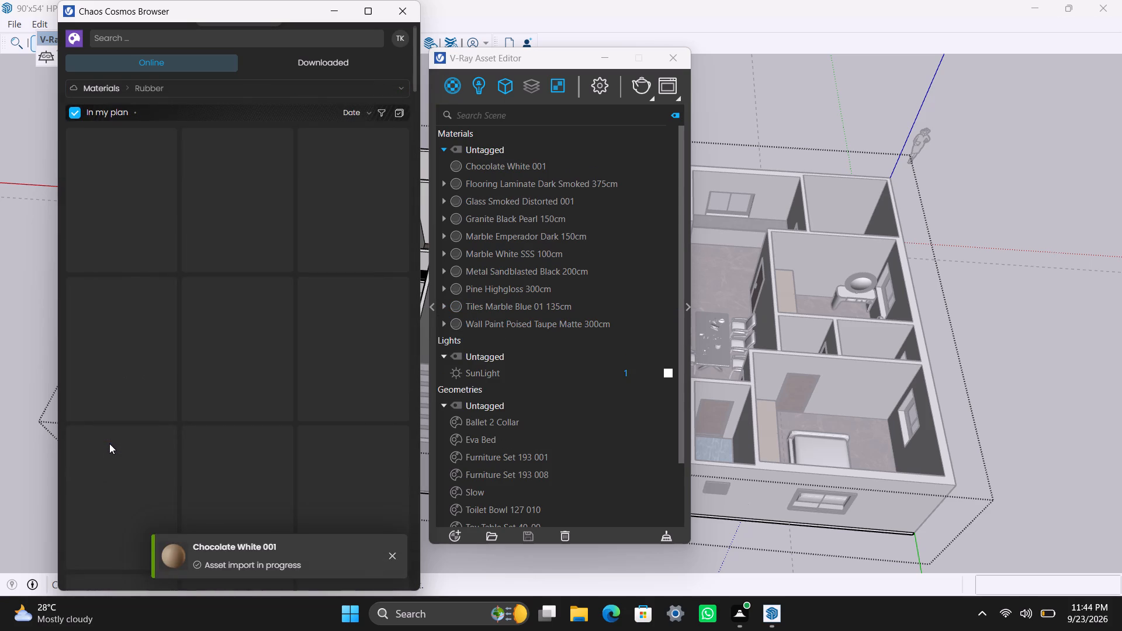
left_click(398, 82)
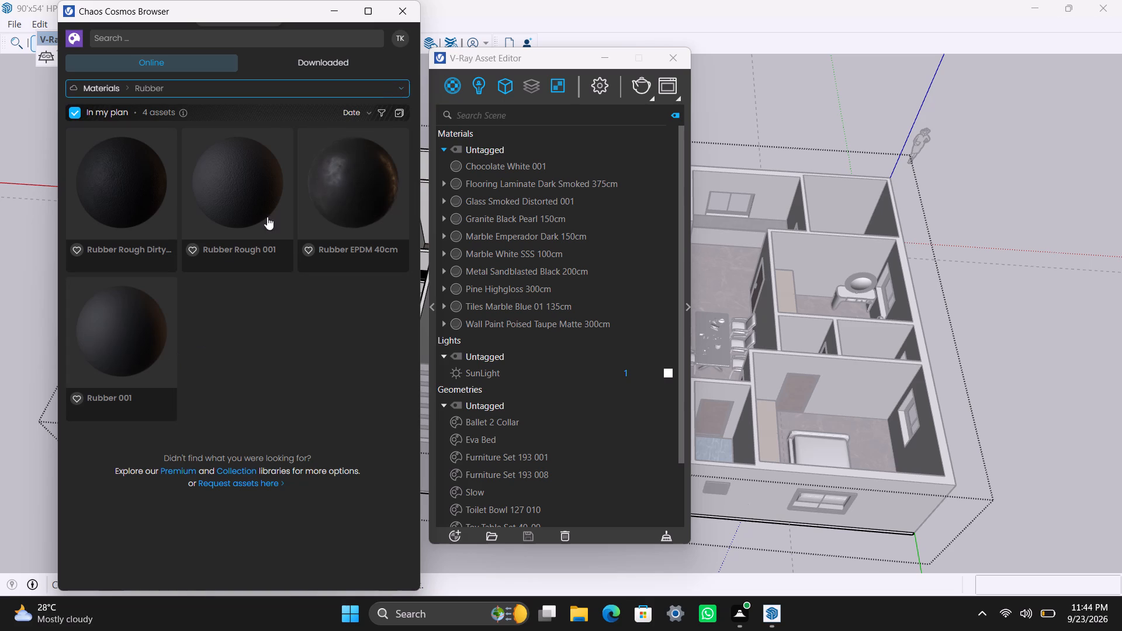
left_click(137, 402)
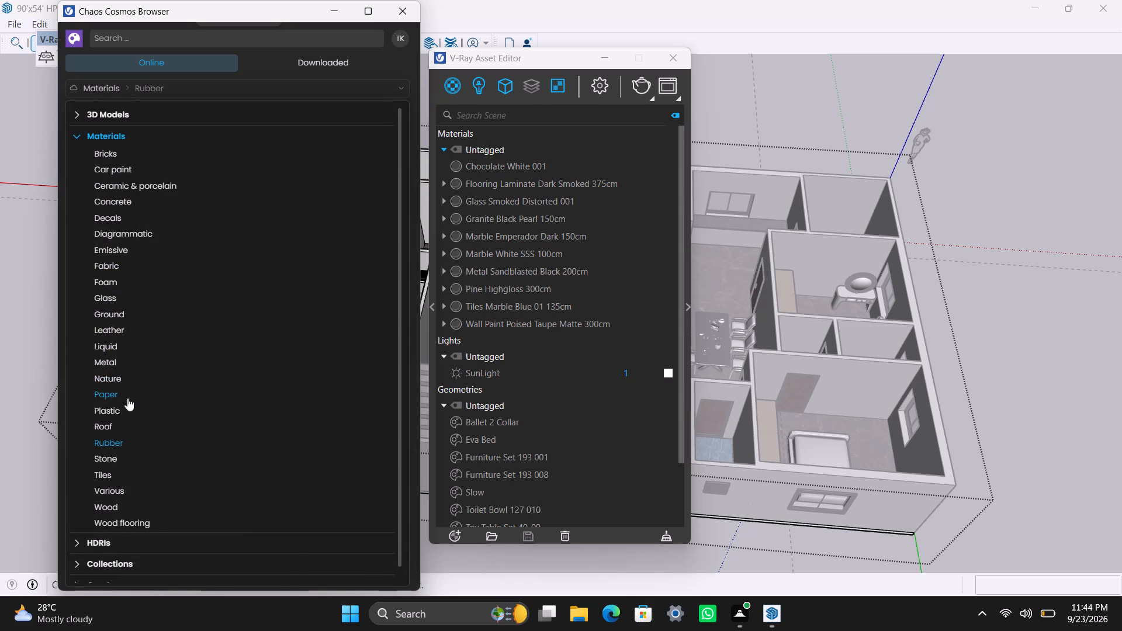
left_click(120, 411)
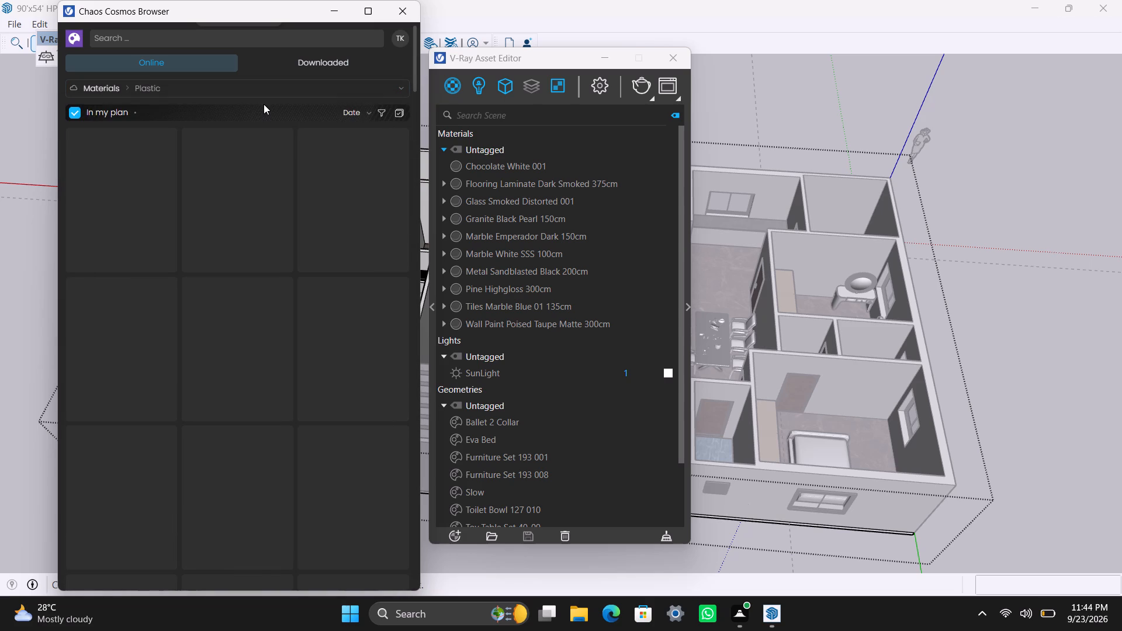
scroll(316, 416, "down", 2)
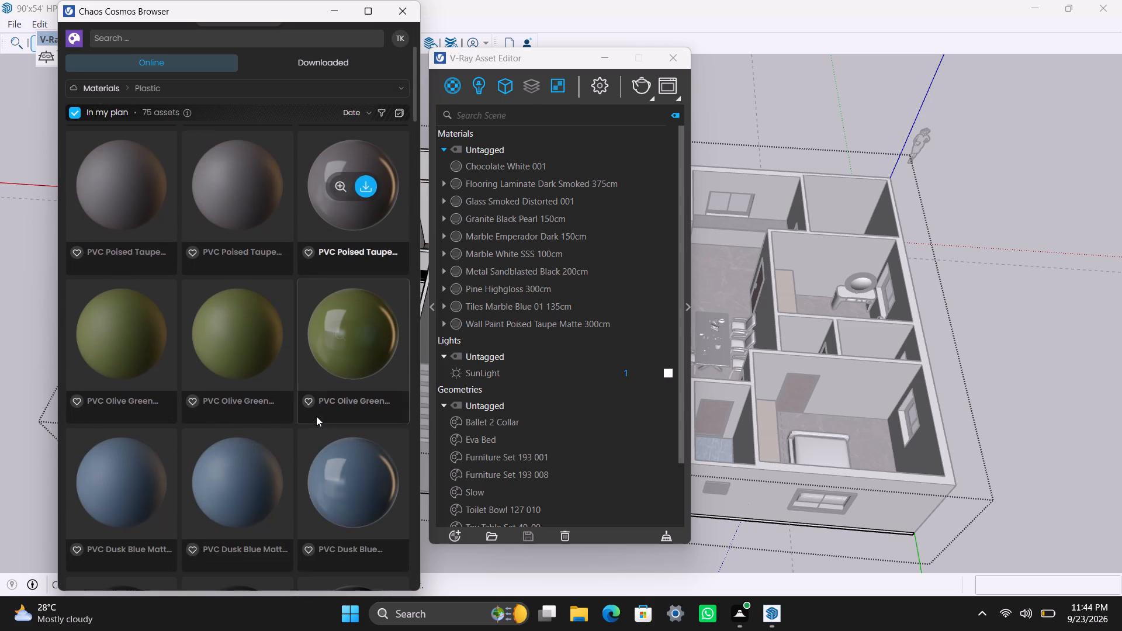
scroll(316, 416, "down", 4)
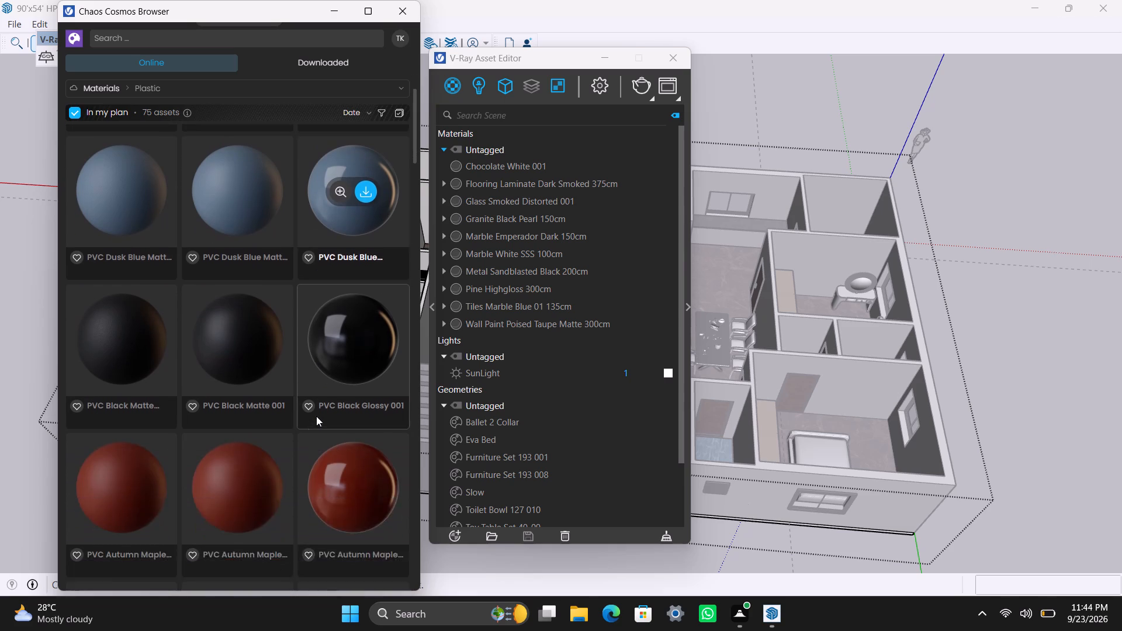
scroll(316, 416, "down", 13)
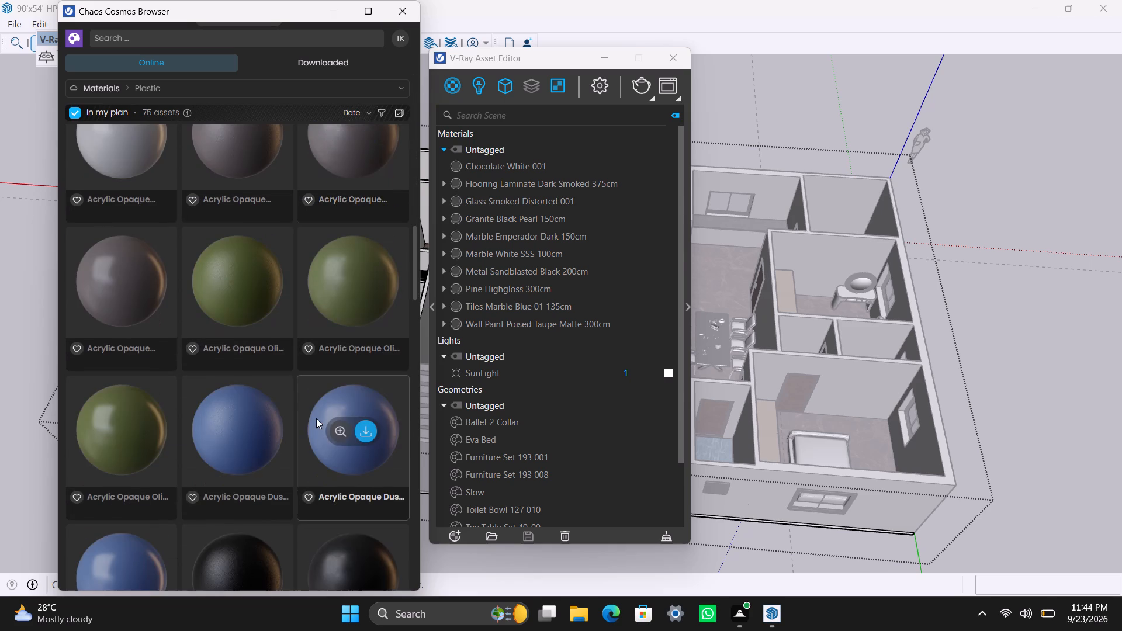
scroll(316, 418, "down", 9)
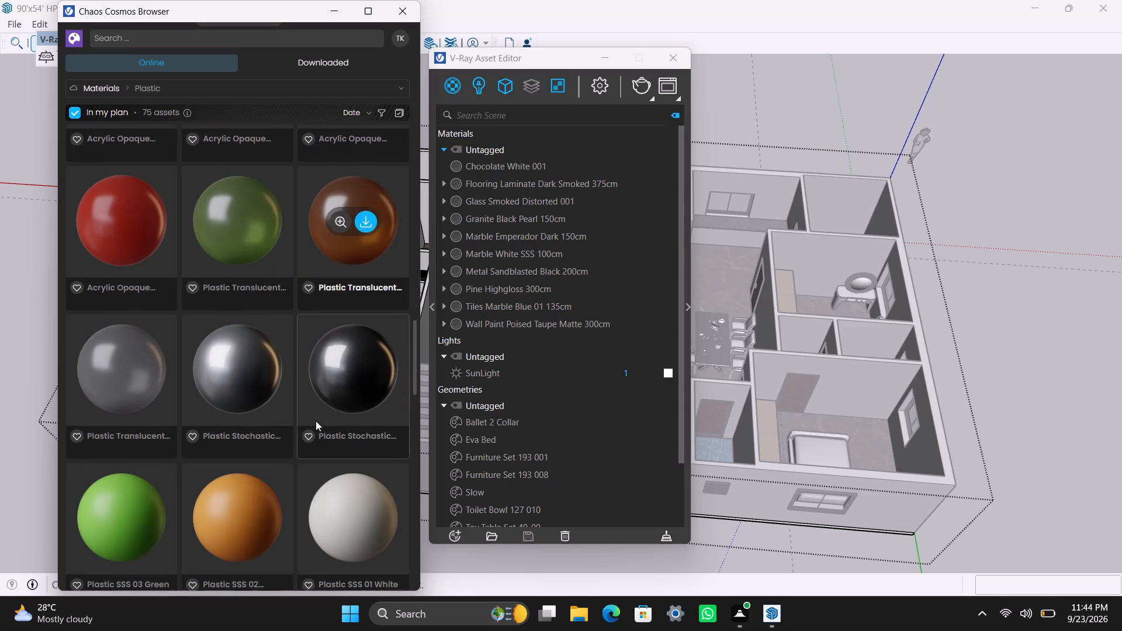
scroll(316, 421, "down", 14)
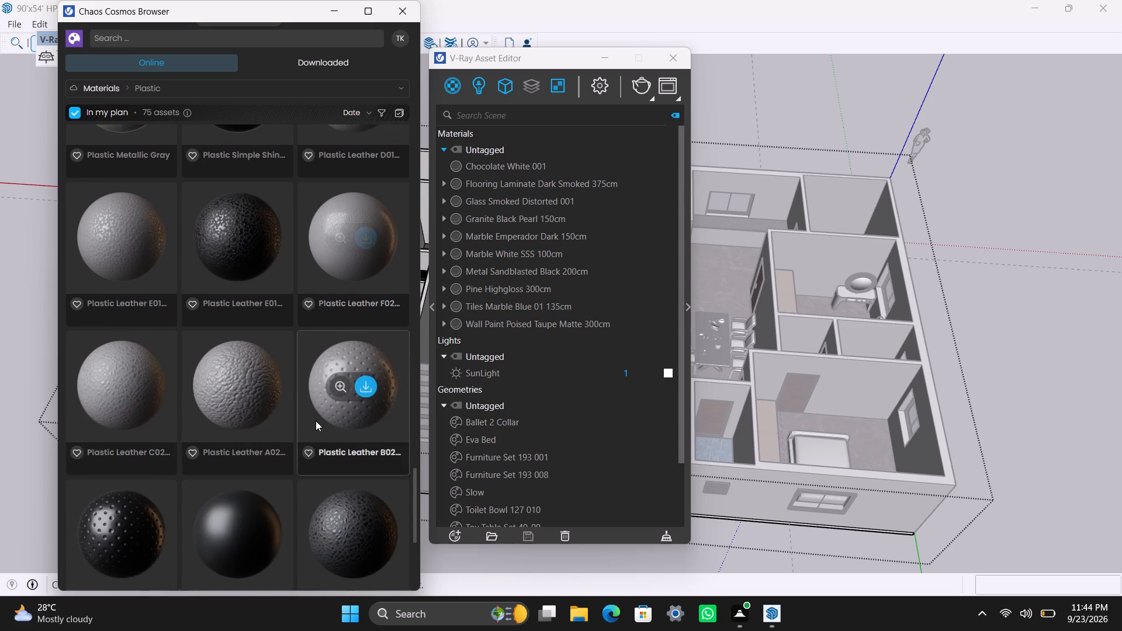
scroll(316, 421, "down", 8)
scroll(307, 428, "up", 18)
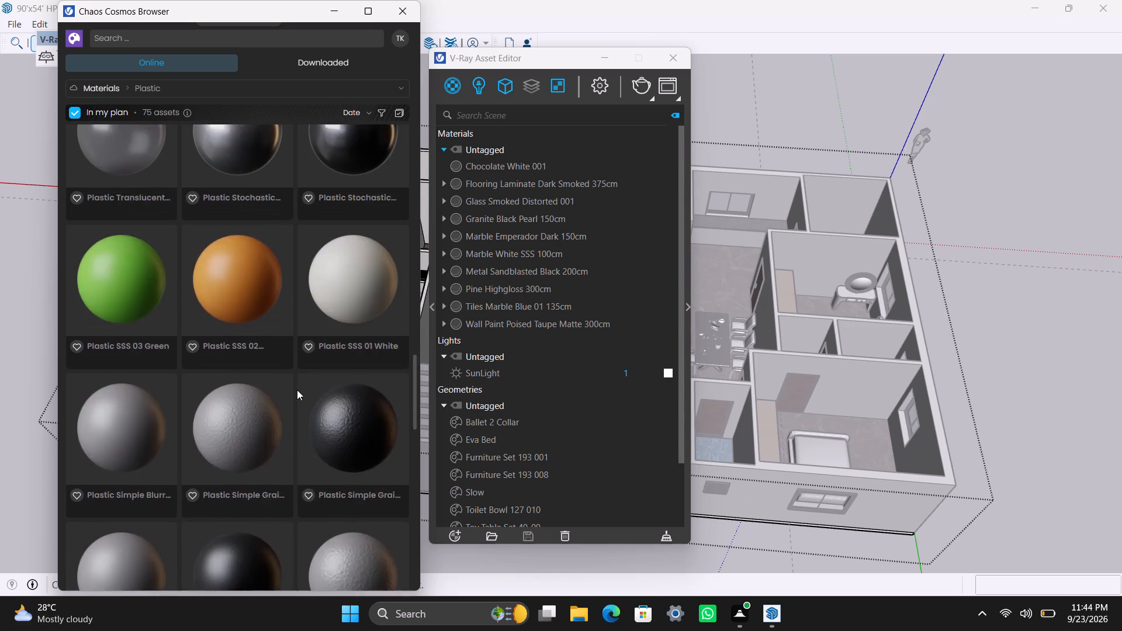
scroll(297, 390, "up", 18)
scroll(295, 396, "up", 10)
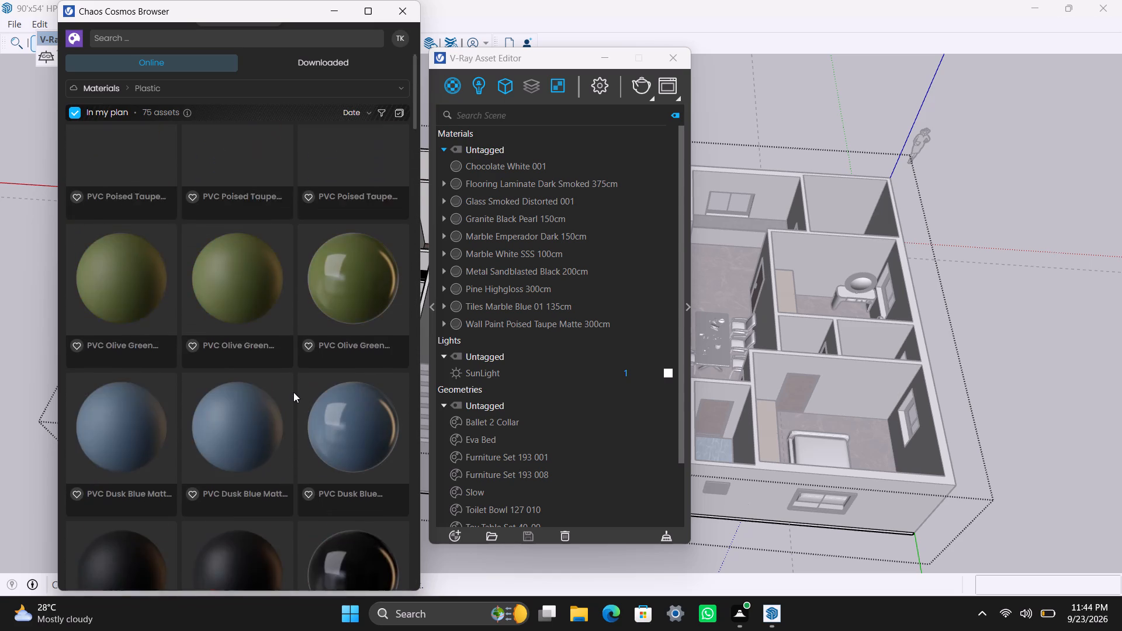
scroll(293, 392, "up", 13)
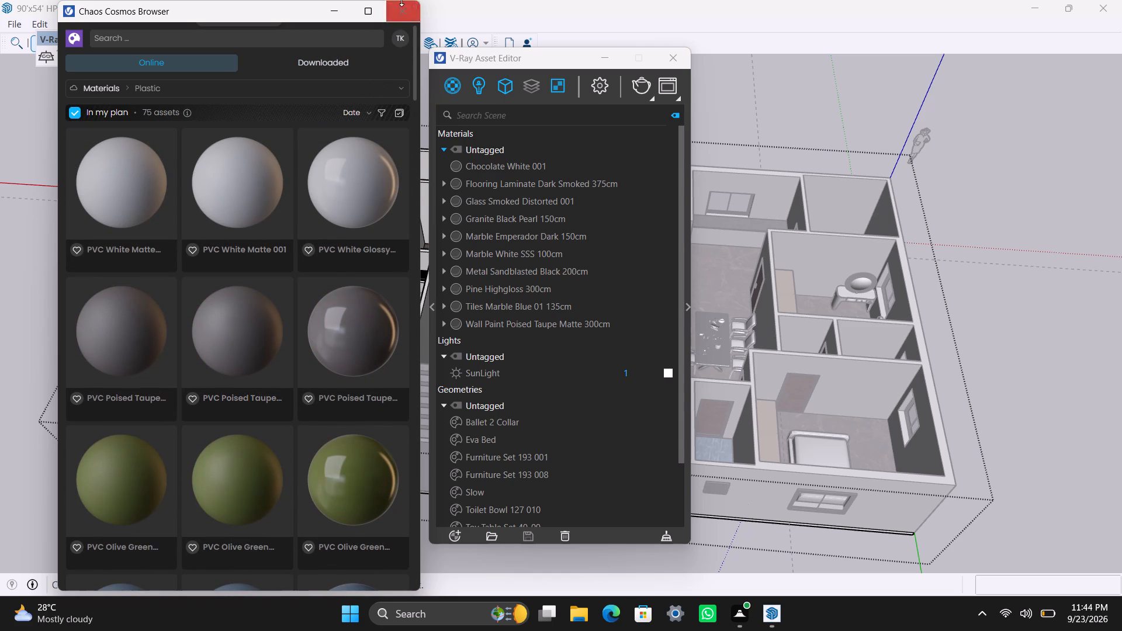
left_click(401, 0)
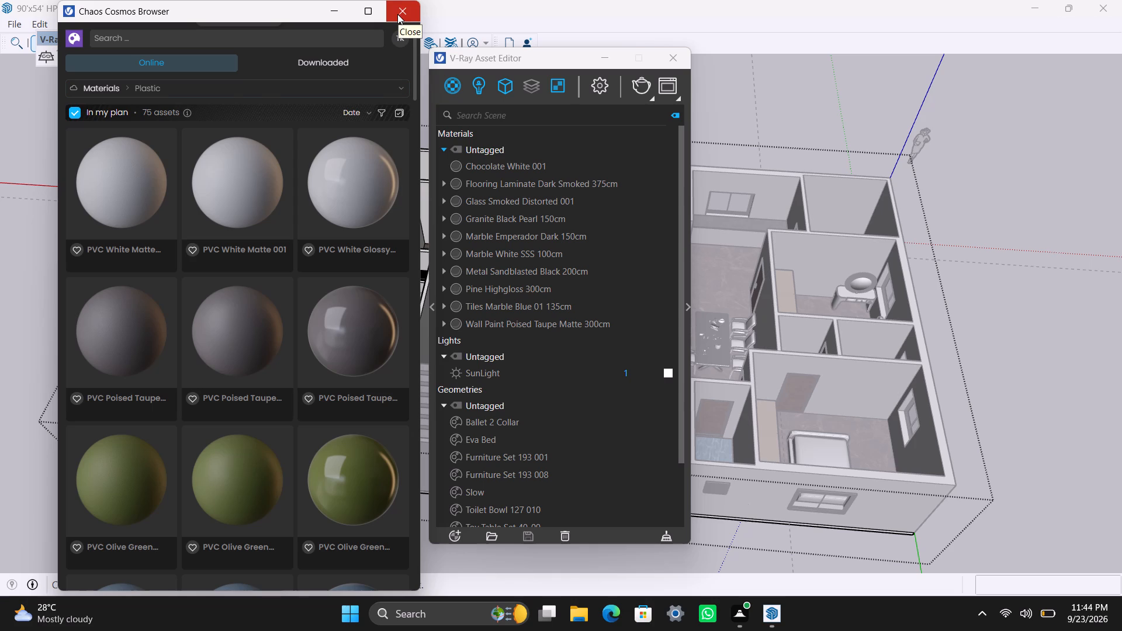
left_click(397, 14)
Apply Chocolate White 001 to the left-hand apartment's walls without the floor, using fitted cubic projection, and inspect the model.
left_click(245, 433)
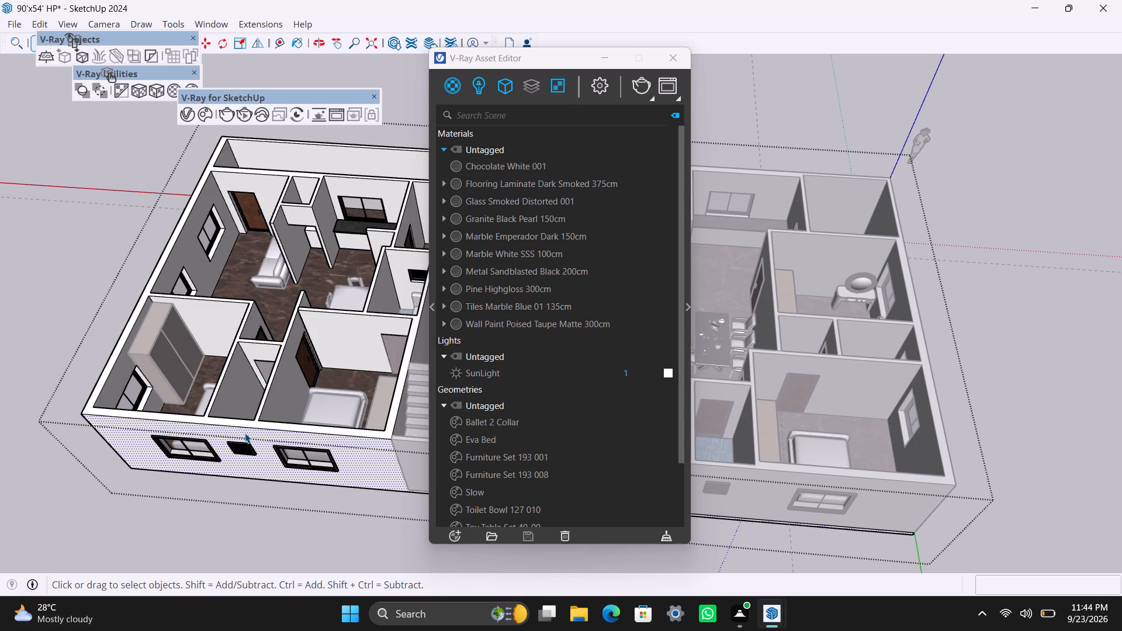
triple_click(245, 433)
left_click(245, 433)
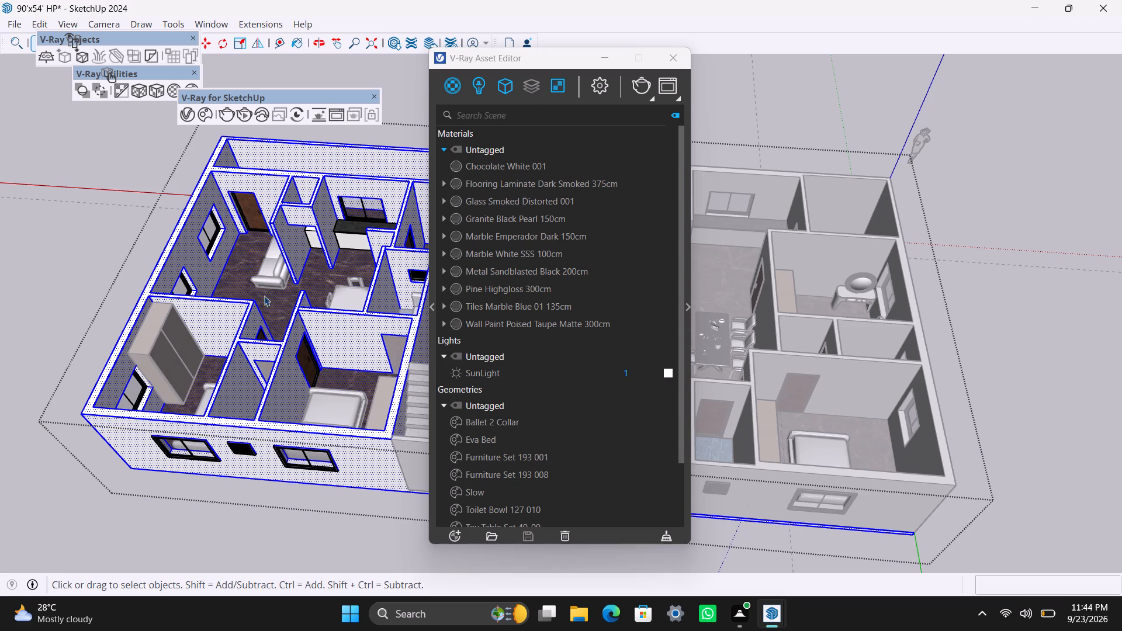
left_click(271, 302, "shift")
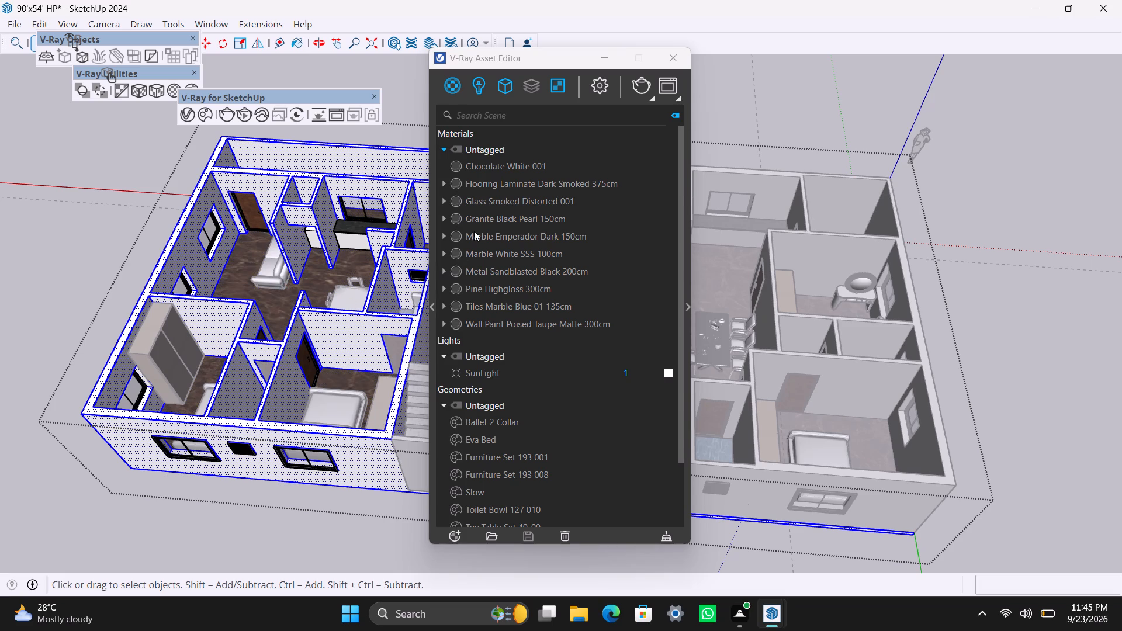
left_click(501, 171)
right_click(501, 170)
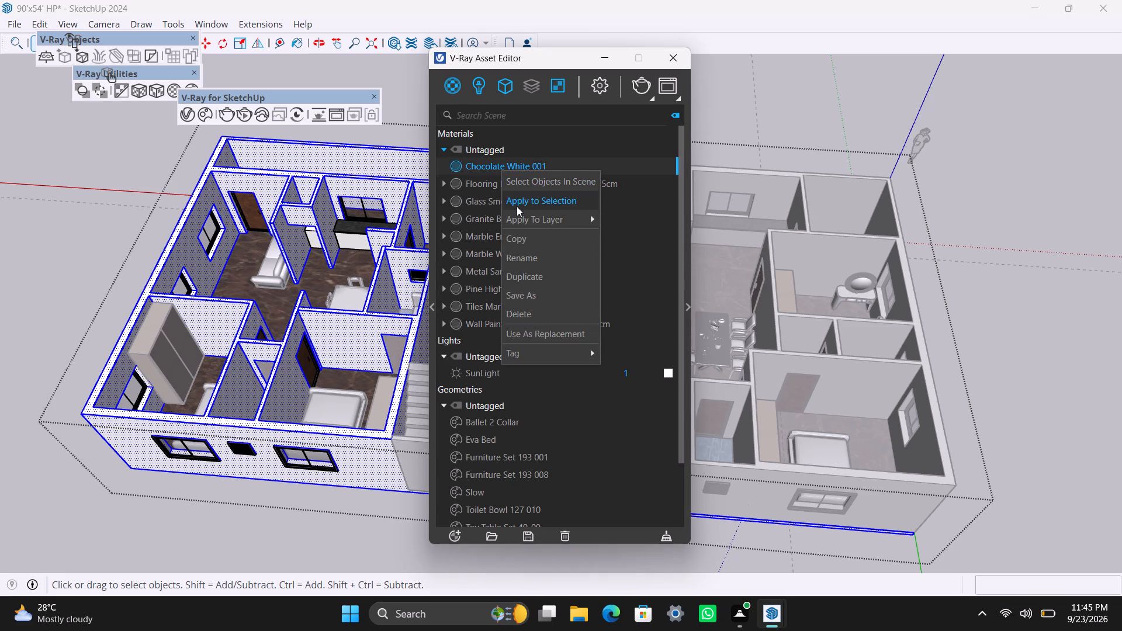
left_click(519, 207)
left_click(160, 89)
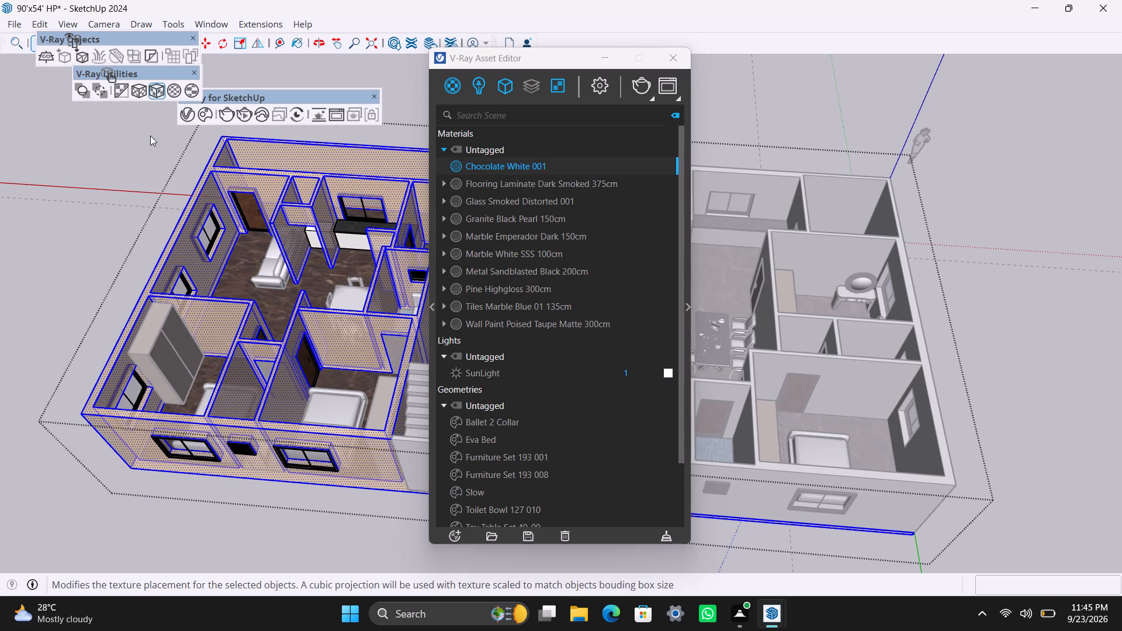
left_click(83, 163)
scroll(191, 525, "down", 4)
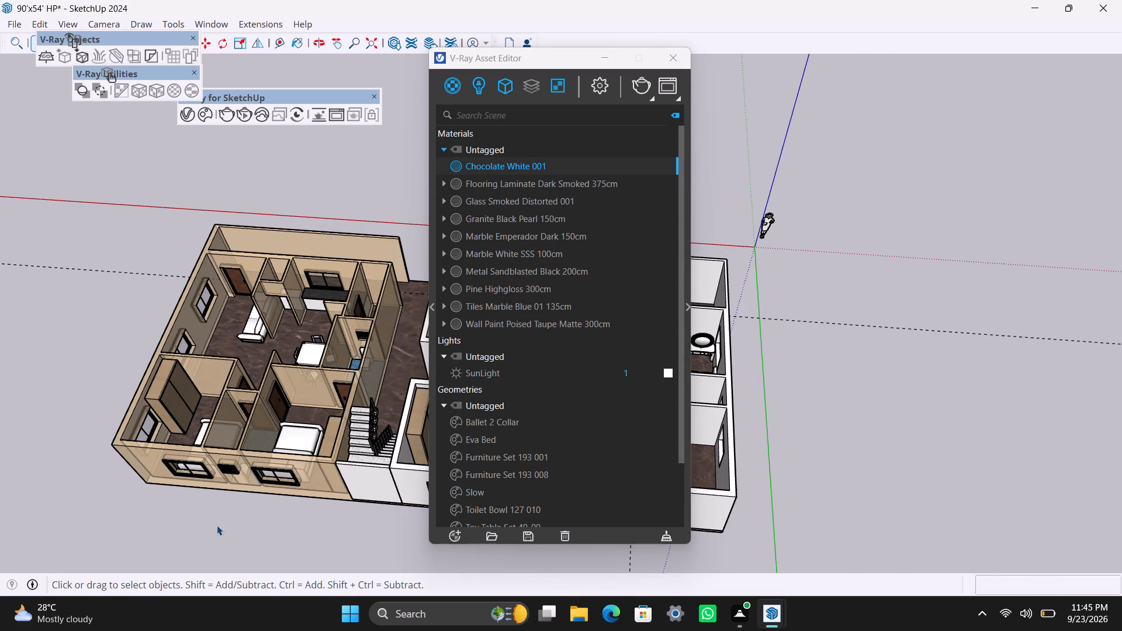
middle_click_drag(219, 524, 36, 469, "shift")
scroll(238, 465, "up", 2)
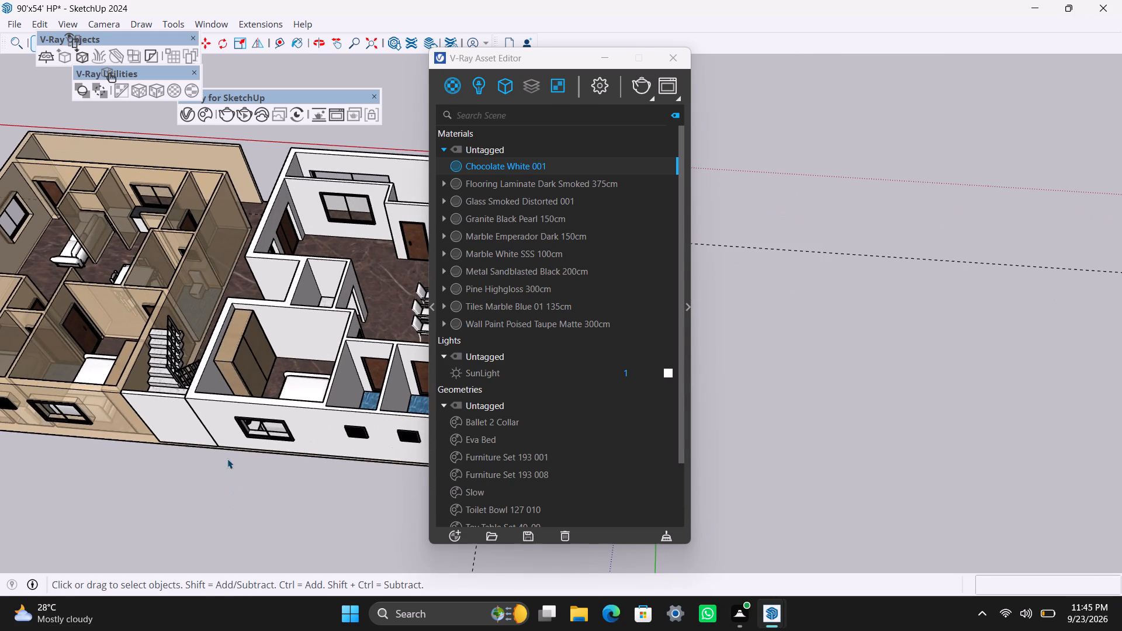
scroll(178, 456, "down", 3)
middle_click_drag(178, 459, 360, 462, "shift")
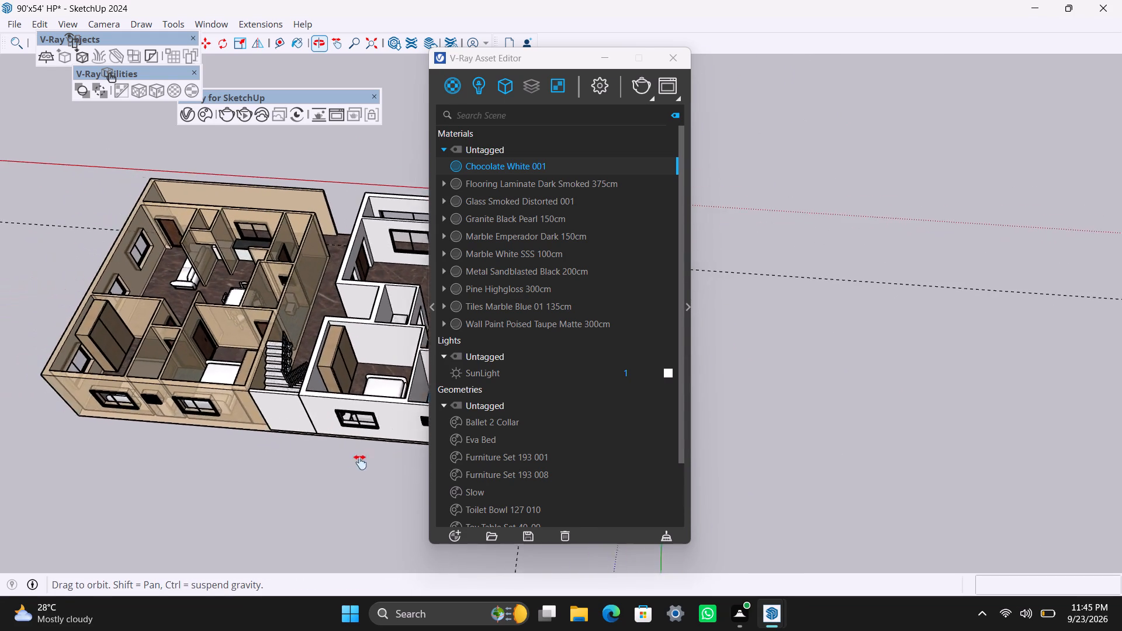
middle_click_drag(360, 462, 369, 464, "shift")
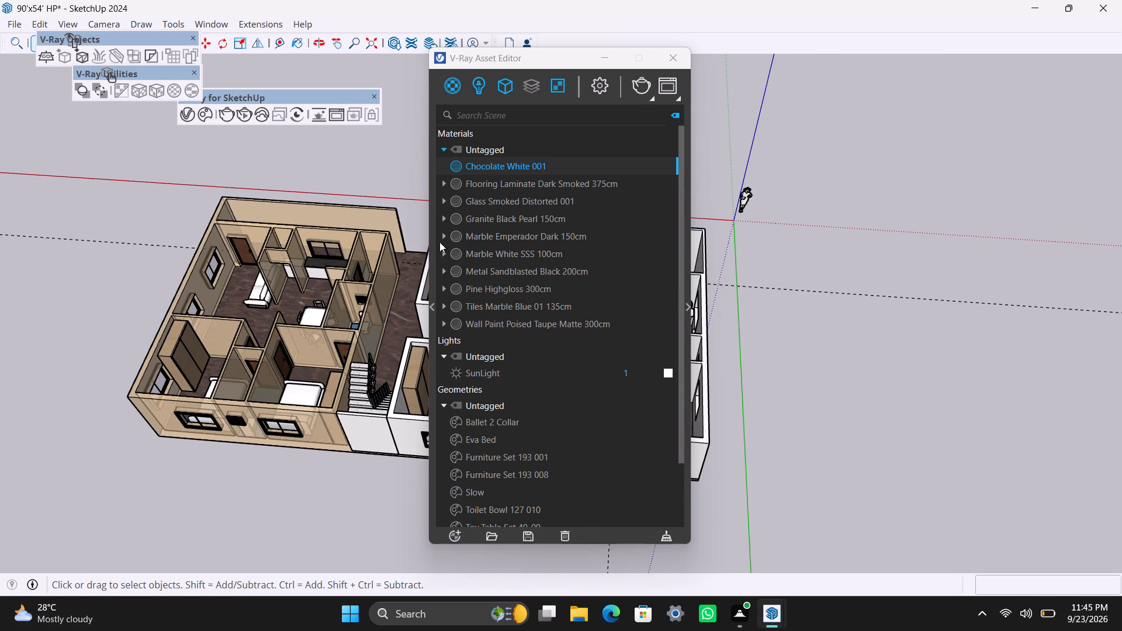
Reopen Chaos Cosmos and review the PVC and acrylic materials in the Plastic category.
left_click(209, 117)
scroll(248, 404, "down", 3)
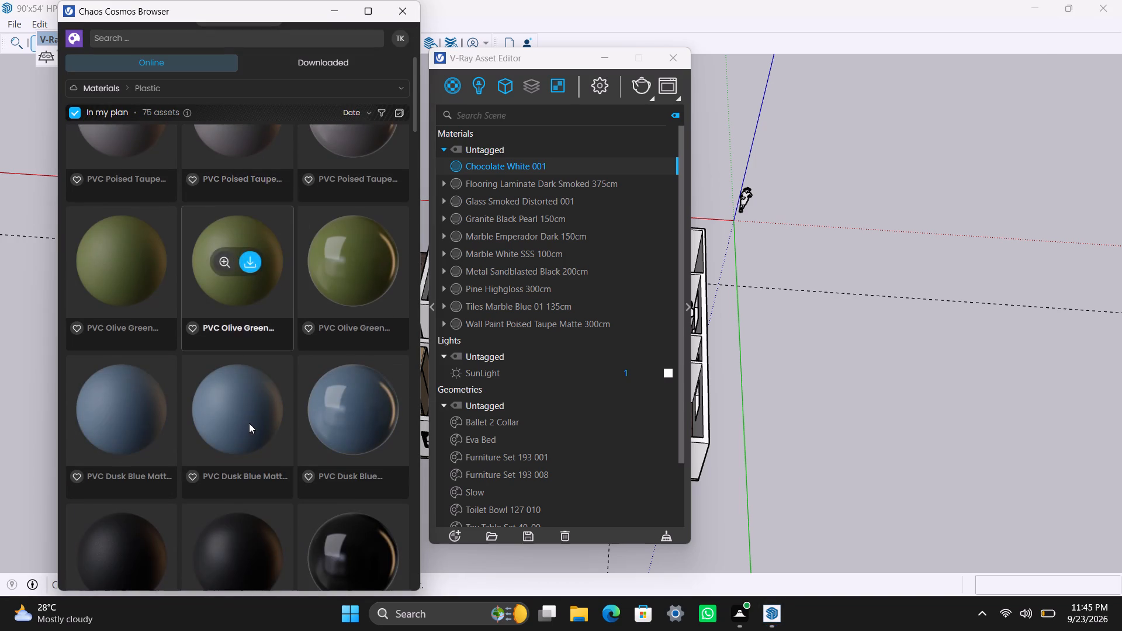
scroll(250, 422, "down", 7)
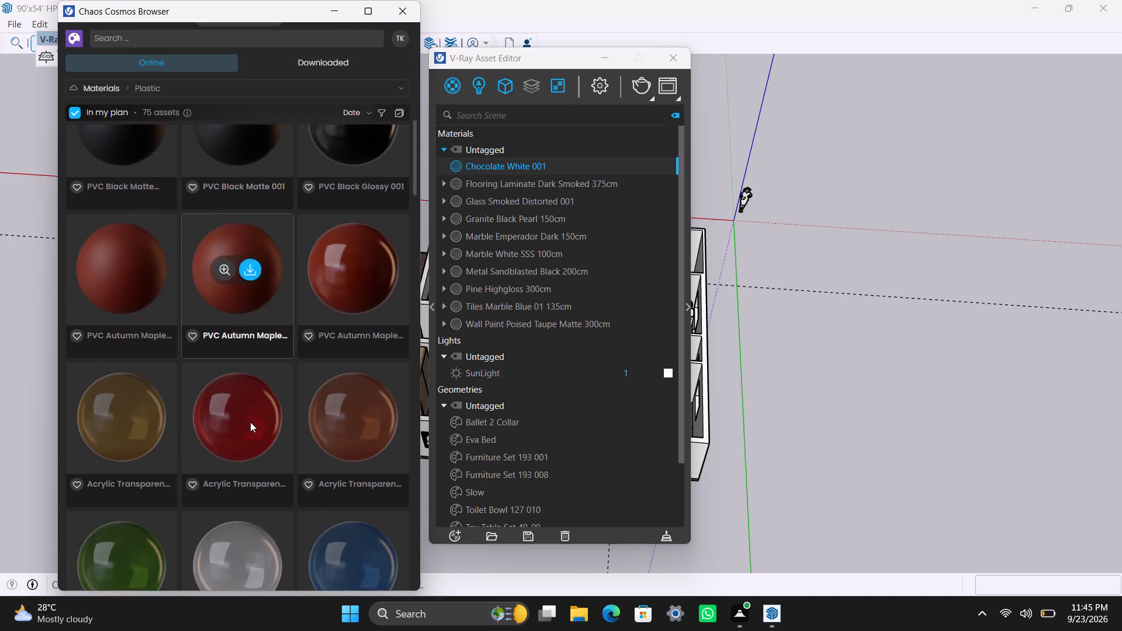
scroll(250, 422, "up", 6)
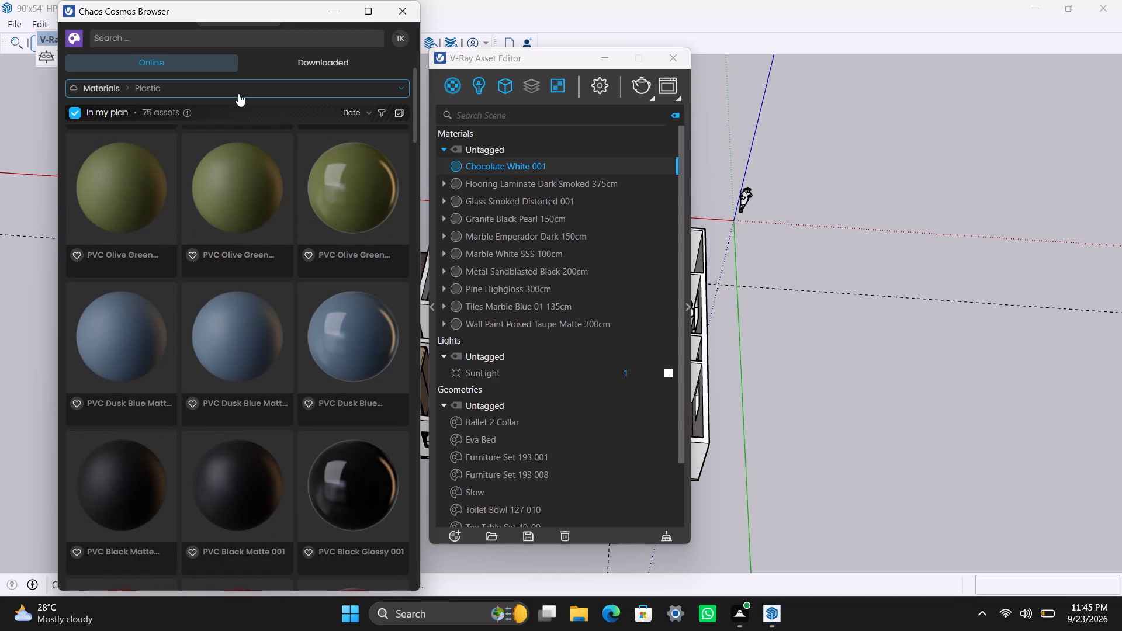
Look through the Ceramic & porcelain material category in Chaos Cosmos for a wall finish.
left_click(238, 93)
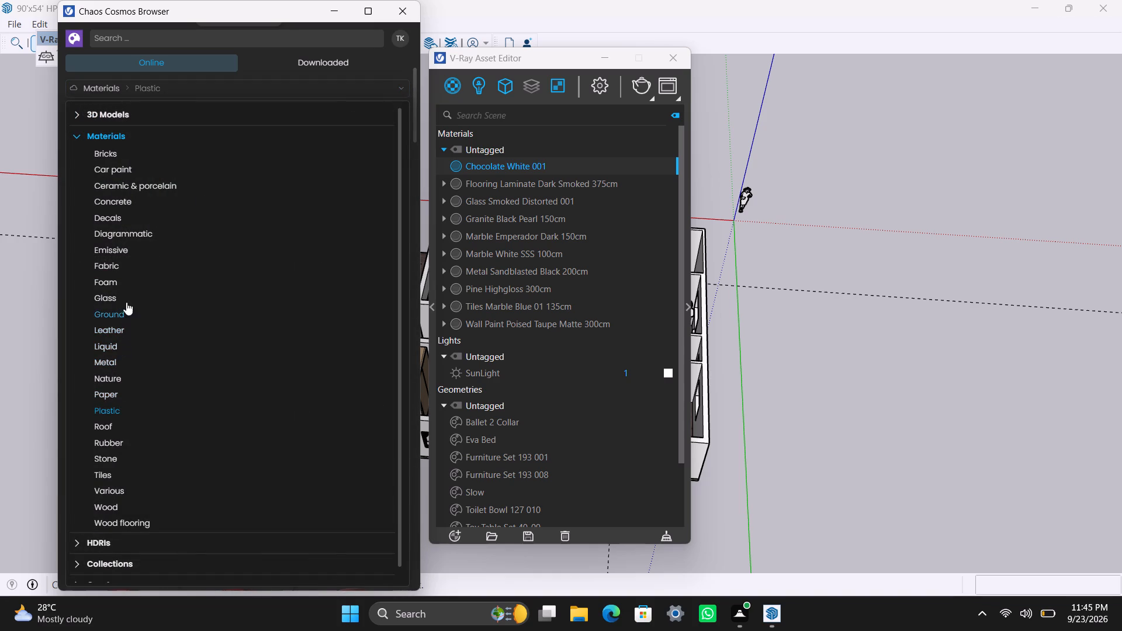
left_click(137, 181)
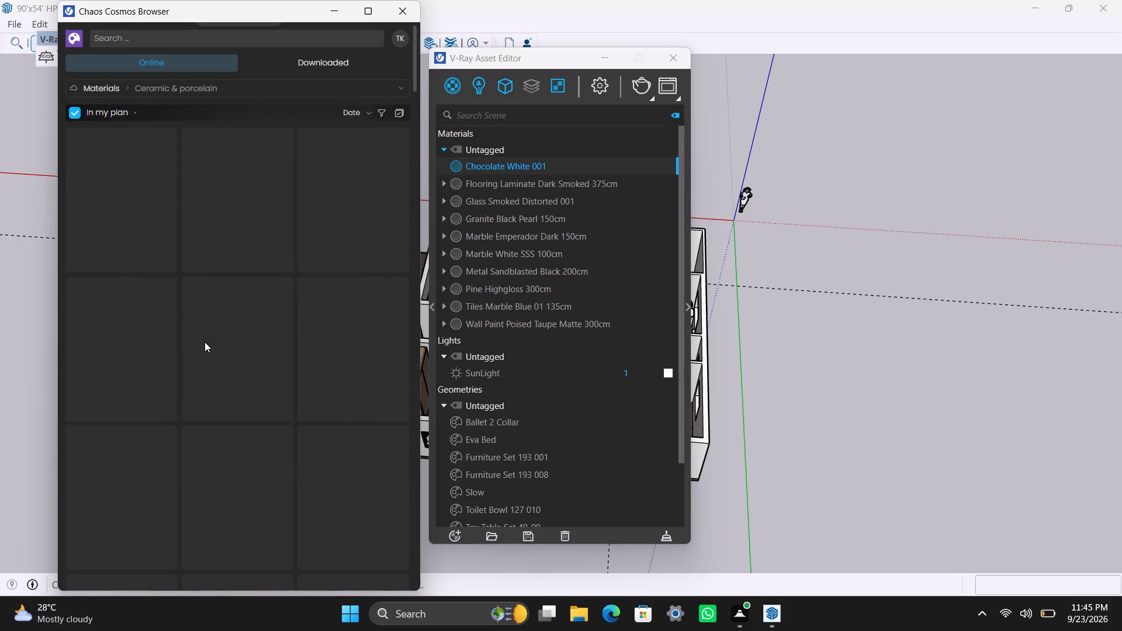
scroll(227, 453, "down", 3)
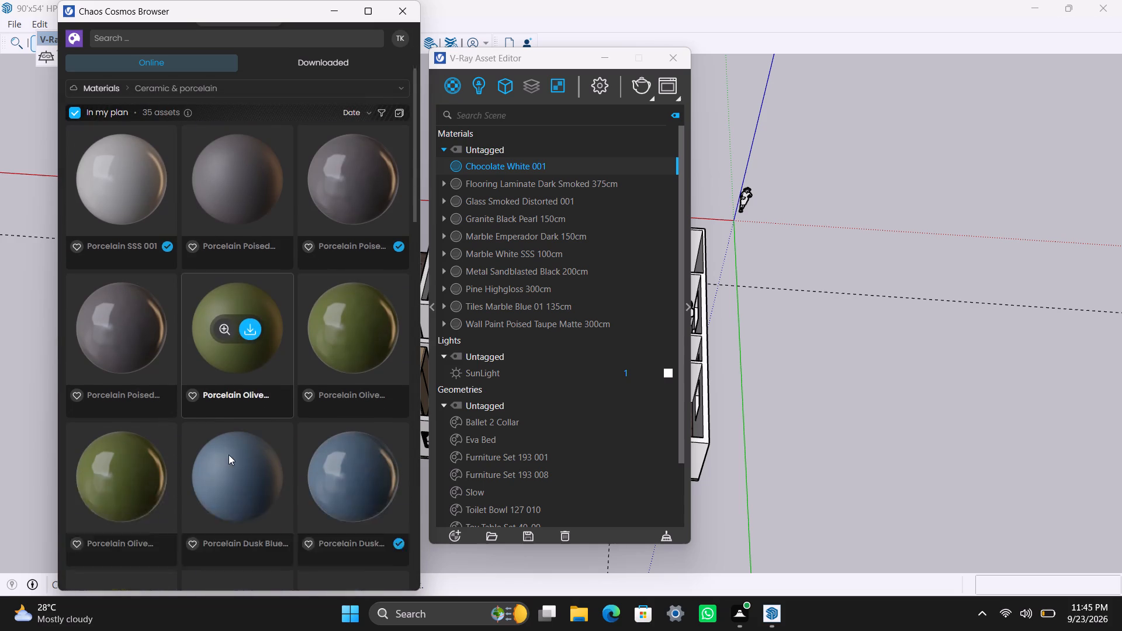
scroll(228, 455, "down", 10)
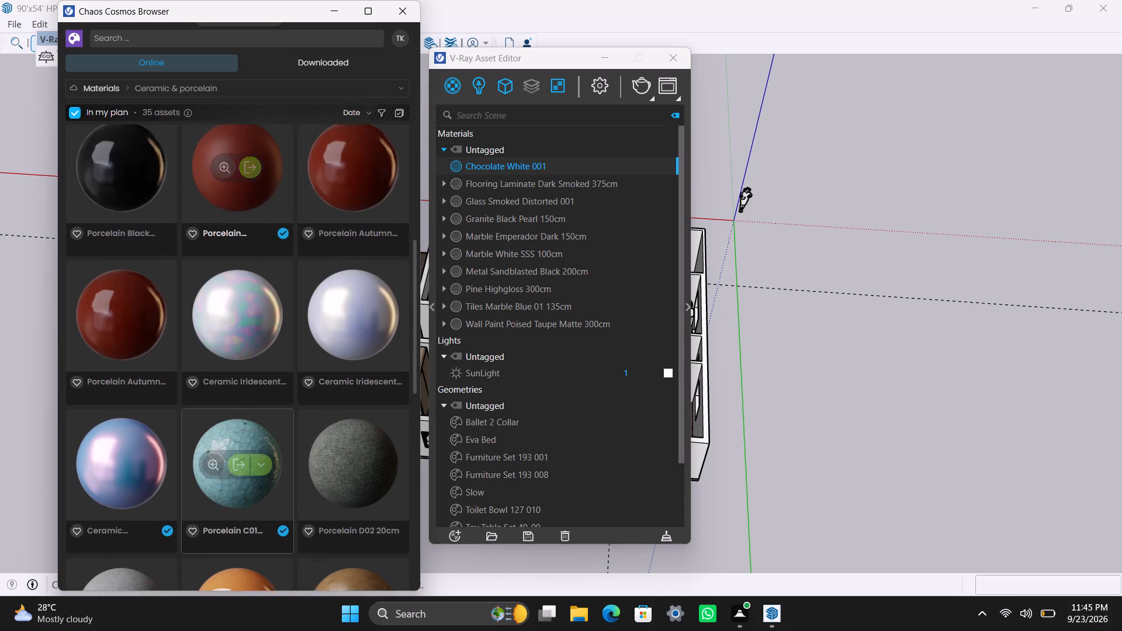
scroll(228, 455, "down", 4)
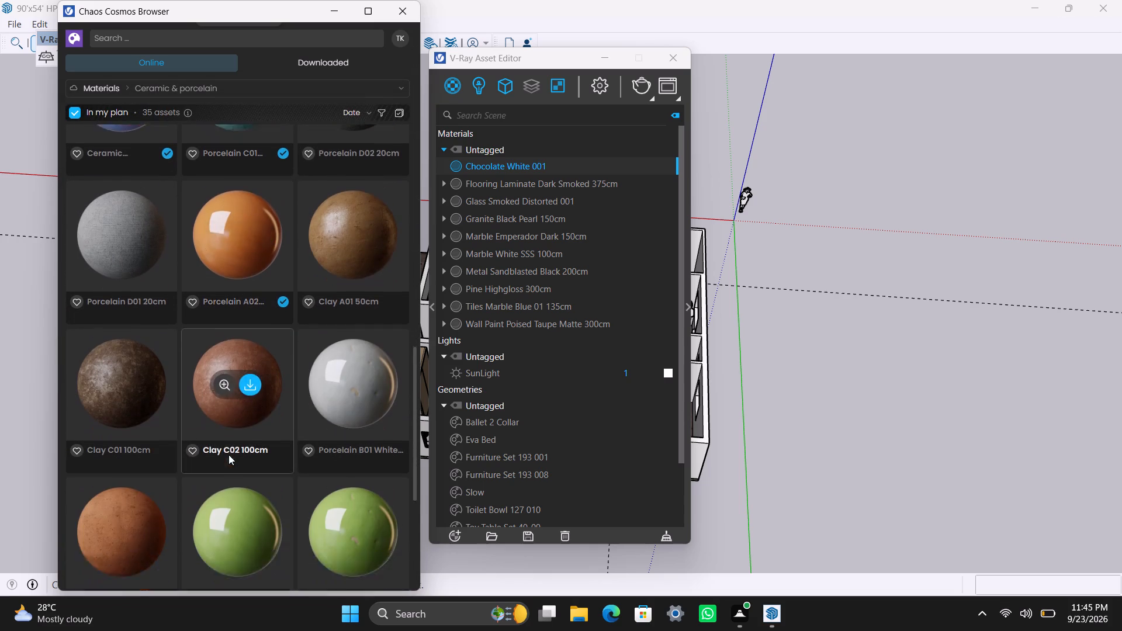
scroll(228, 455, "down", 3)
scroll(228, 455, "up", 14)
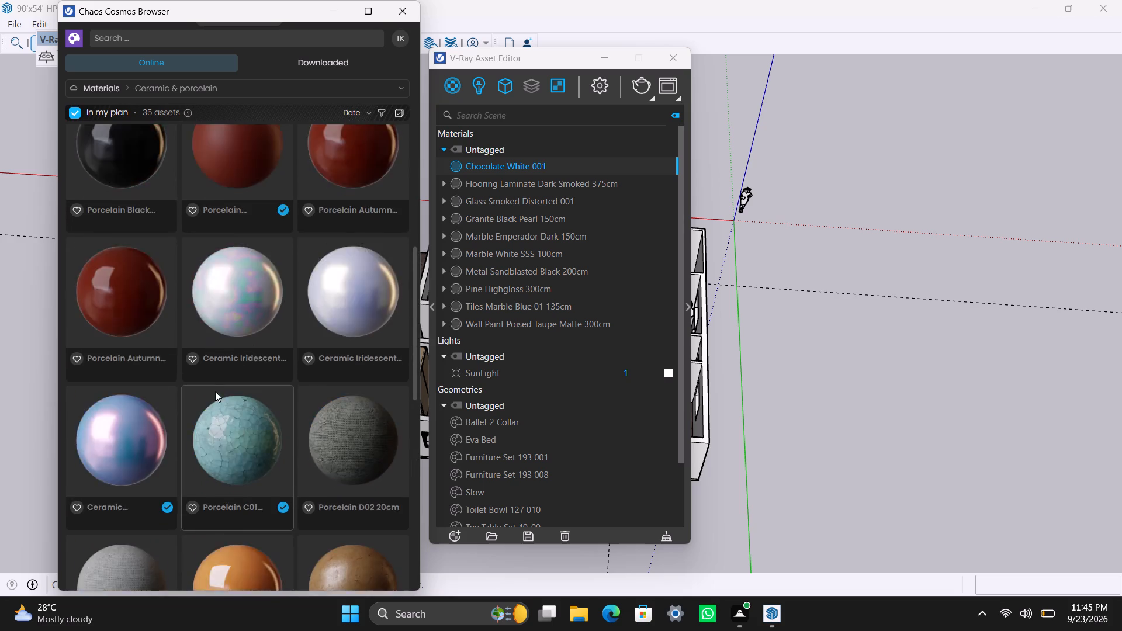
scroll(215, 391, "up", 15)
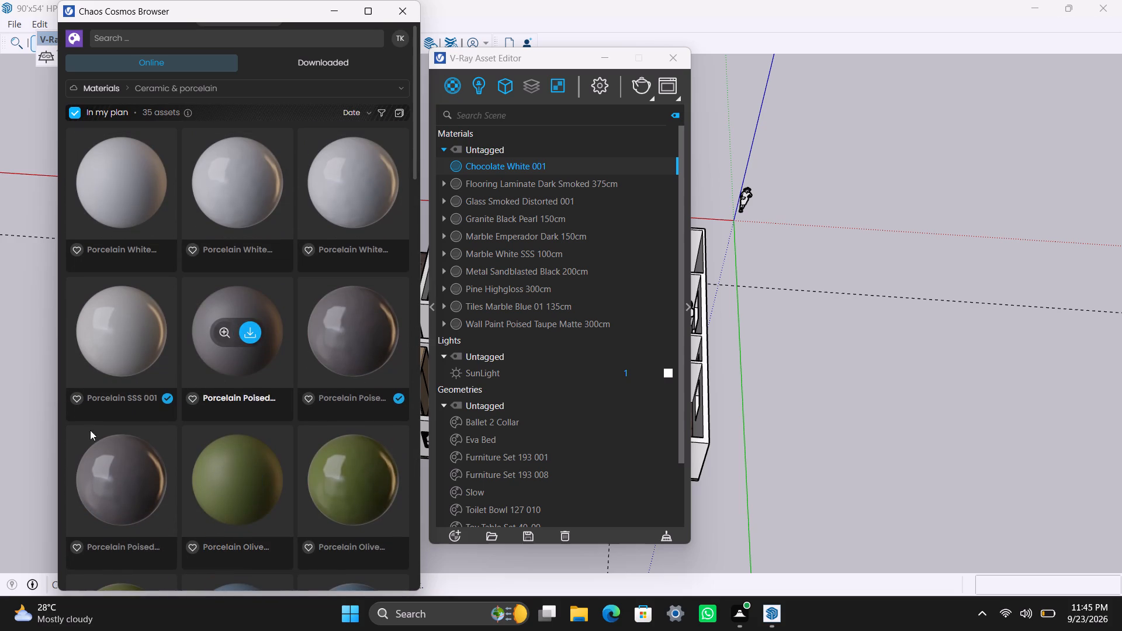
Look through the Concrete material category in Chaos Cosmos for a wall finish.
left_click(195, 91)
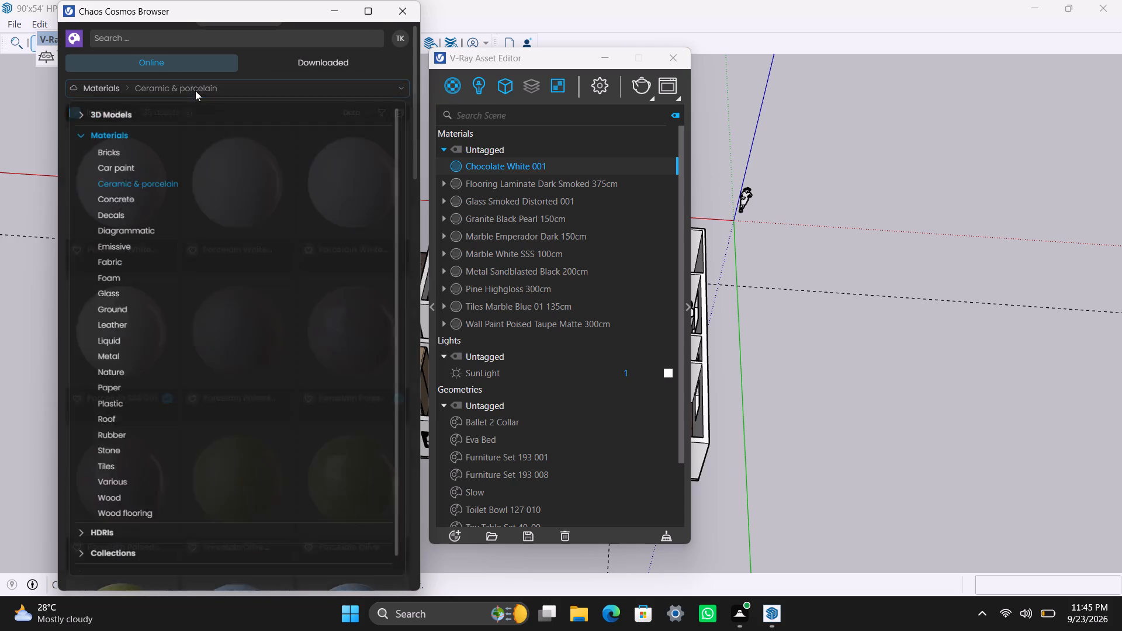
left_click(112, 197)
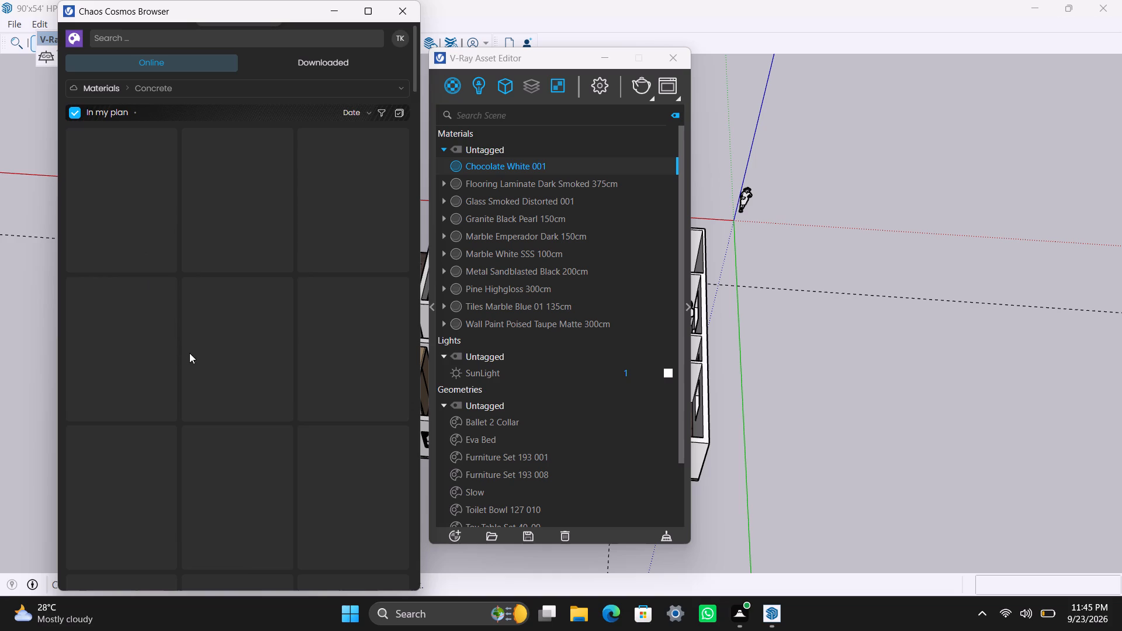
scroll(220, 371, "down", 10)
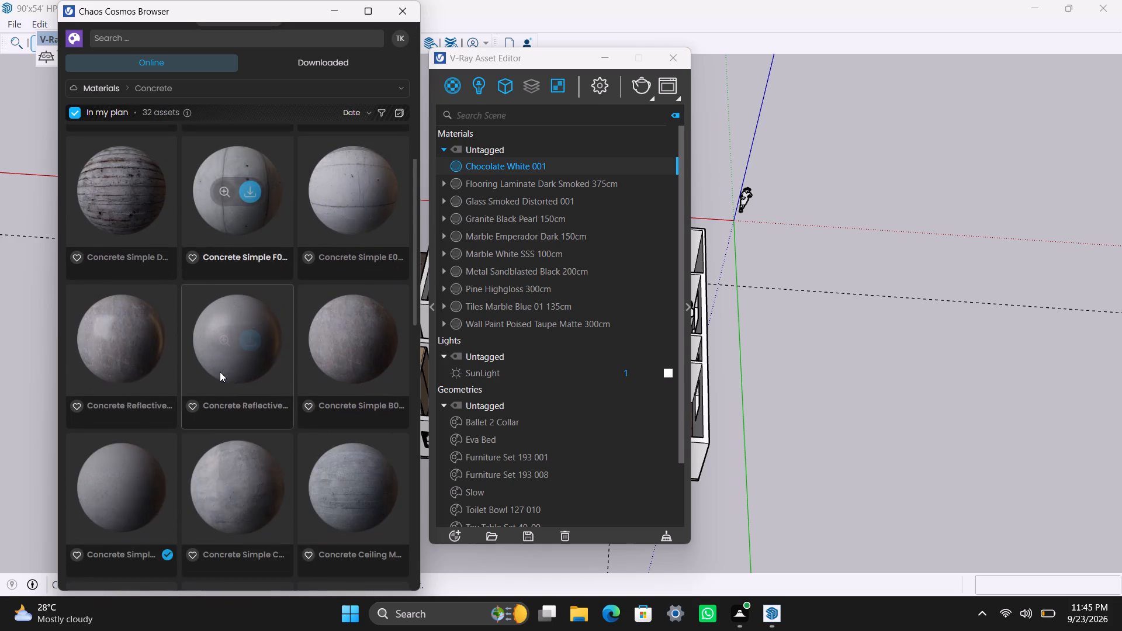
scroll(220, 370, "down", 7)
scroll(220, 348, "up", 3)
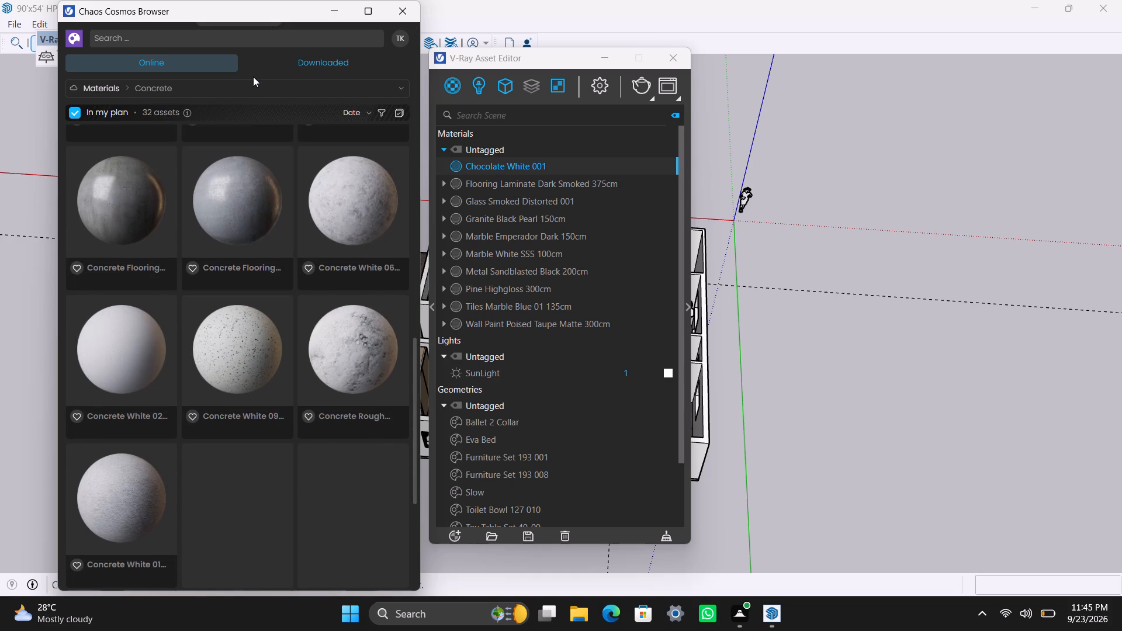
Look through the Foam material category in Chaos Cosmos for a wall finish.
left_click(253, 84)
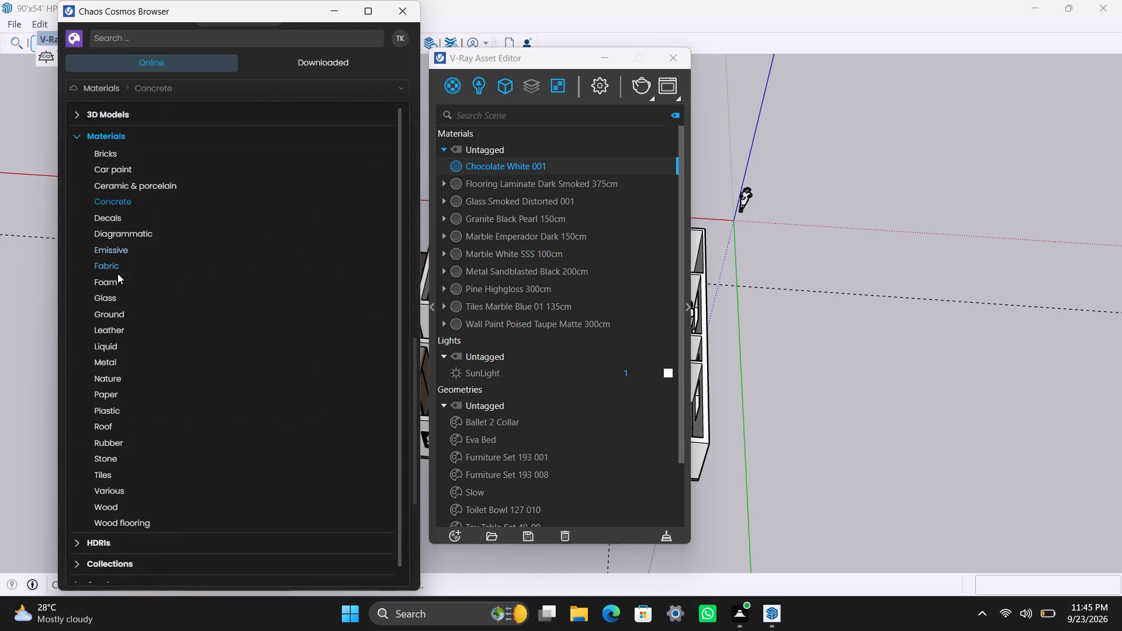
left_click(117, 283)
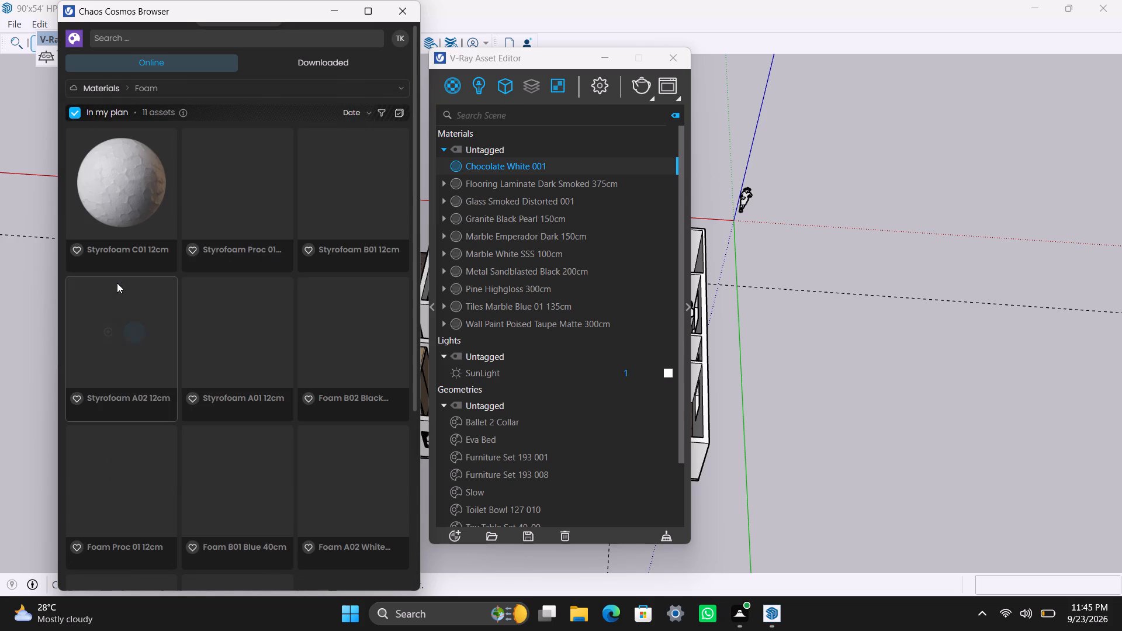
scroll(224, 367, "down", 2)
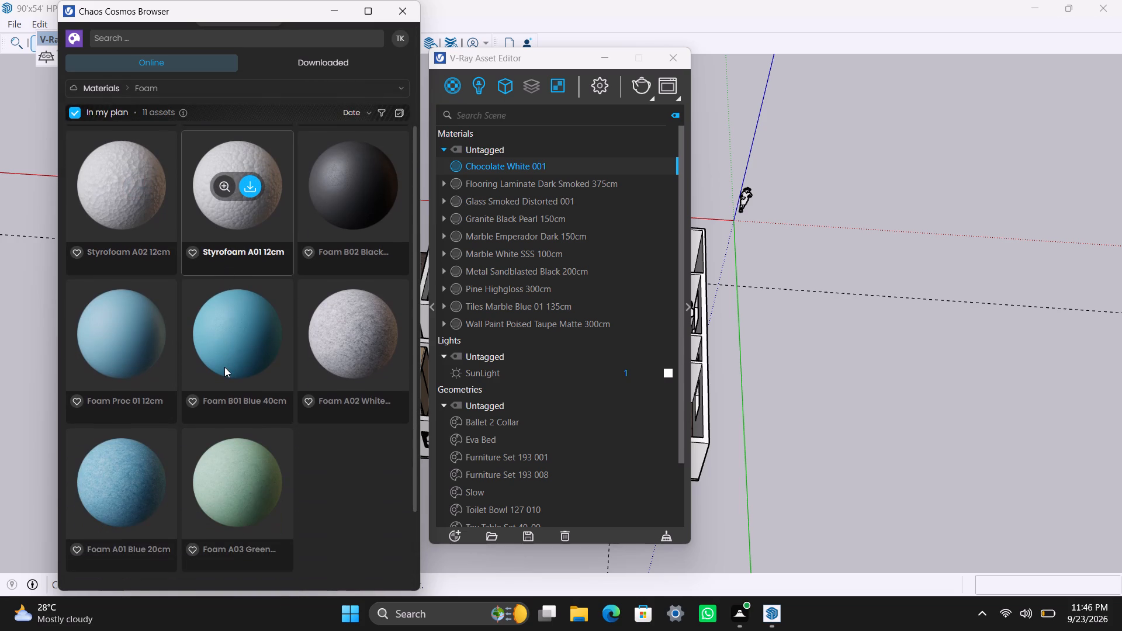
scroll(224, 367, "down", 2)
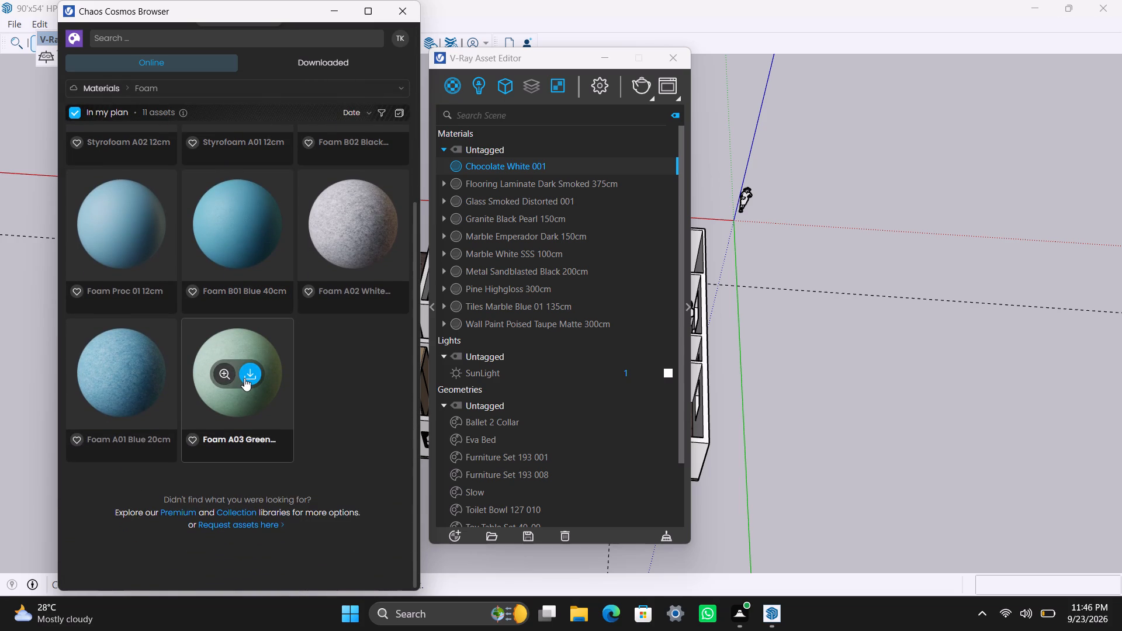
scroll(244, 378, "up", 6)
scroll(244, 378, "down", 2)
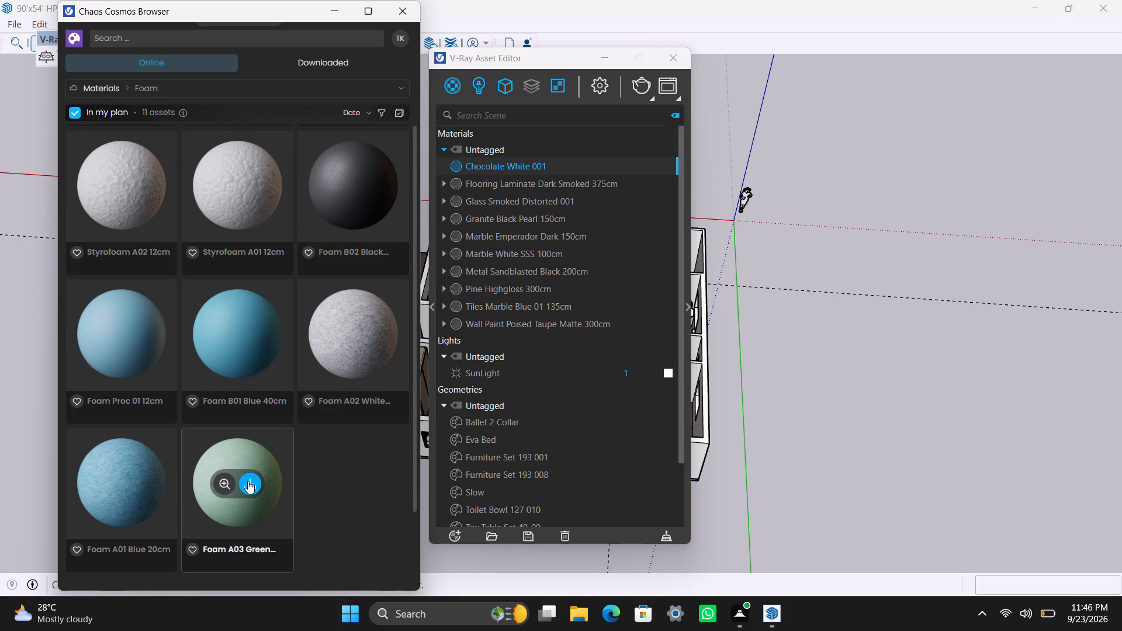
Search Chaos Cosmos for "yellow paint" and review the materials offered.
left_click(247, 37)
type("yellow")
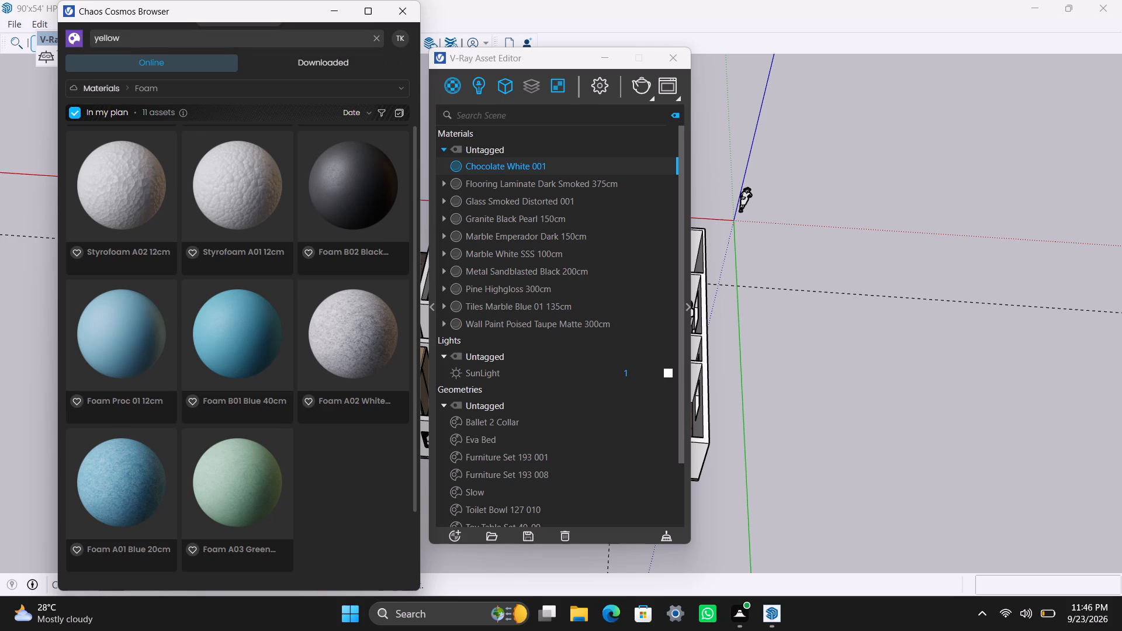
key("space")
type("paint")
key("Return")
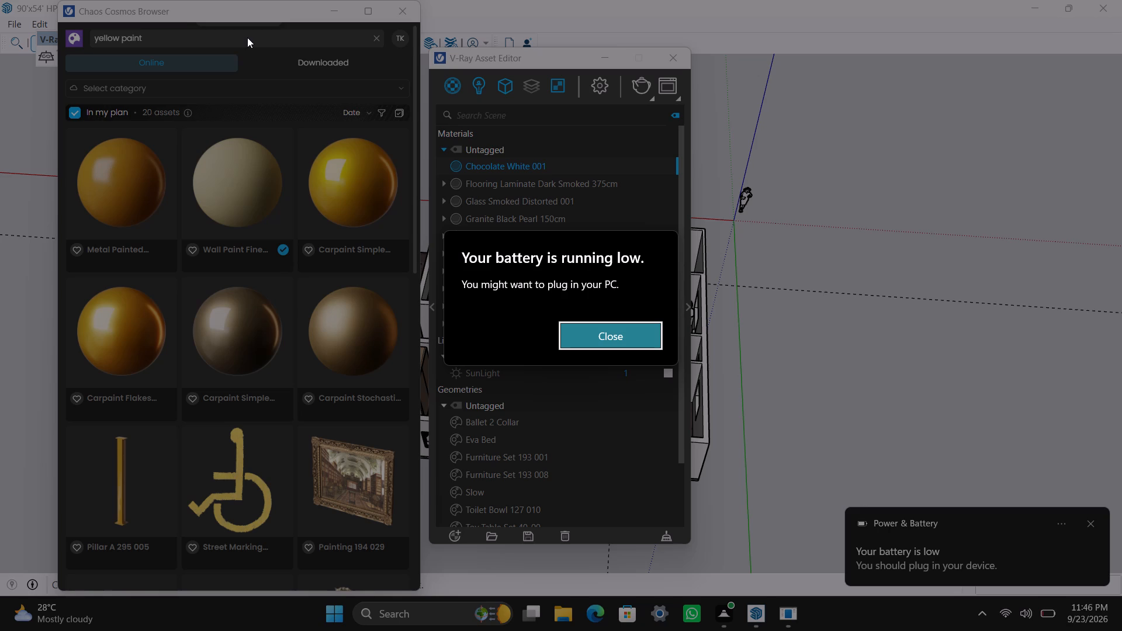
scroll(244, 300, "down", 4)
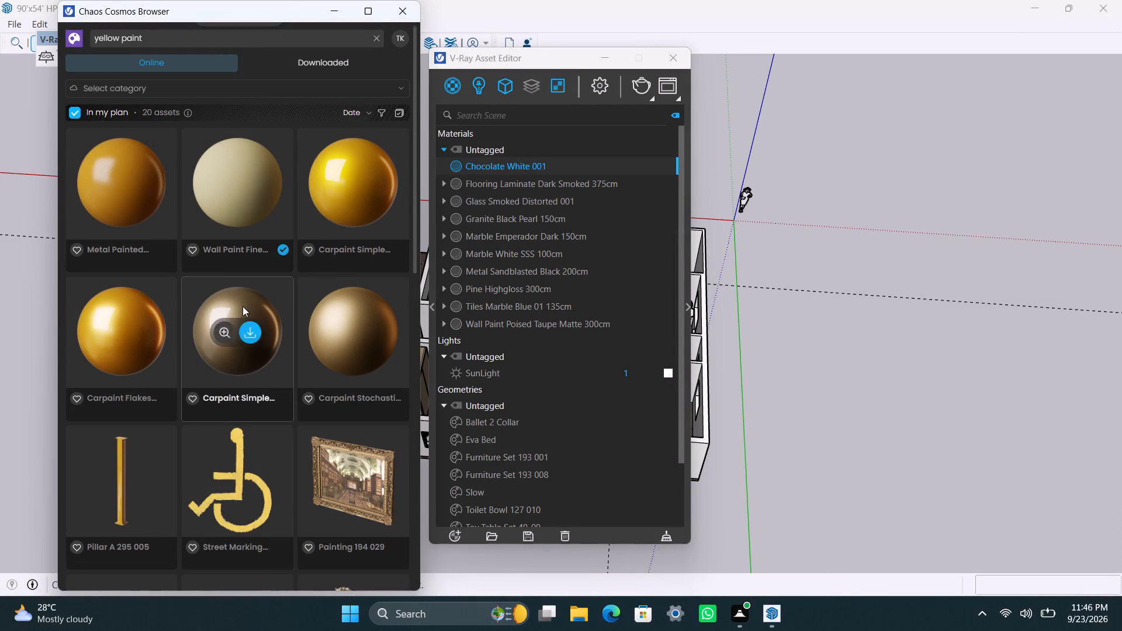
scroll(212, 394, "up", 3)
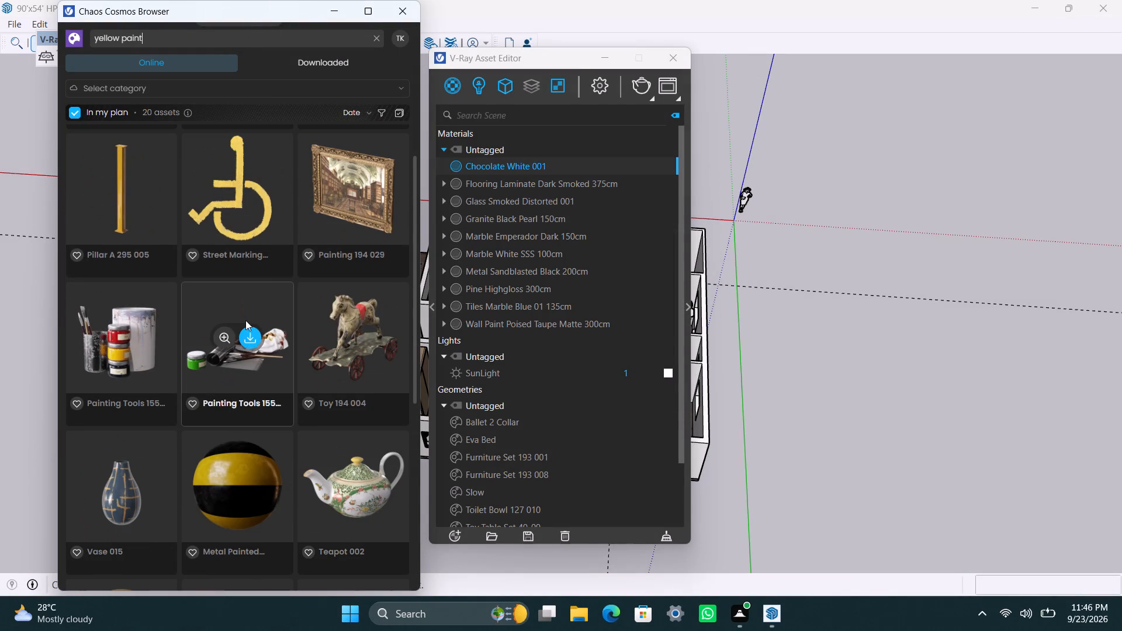
scroll(236, 272, "up", 6)
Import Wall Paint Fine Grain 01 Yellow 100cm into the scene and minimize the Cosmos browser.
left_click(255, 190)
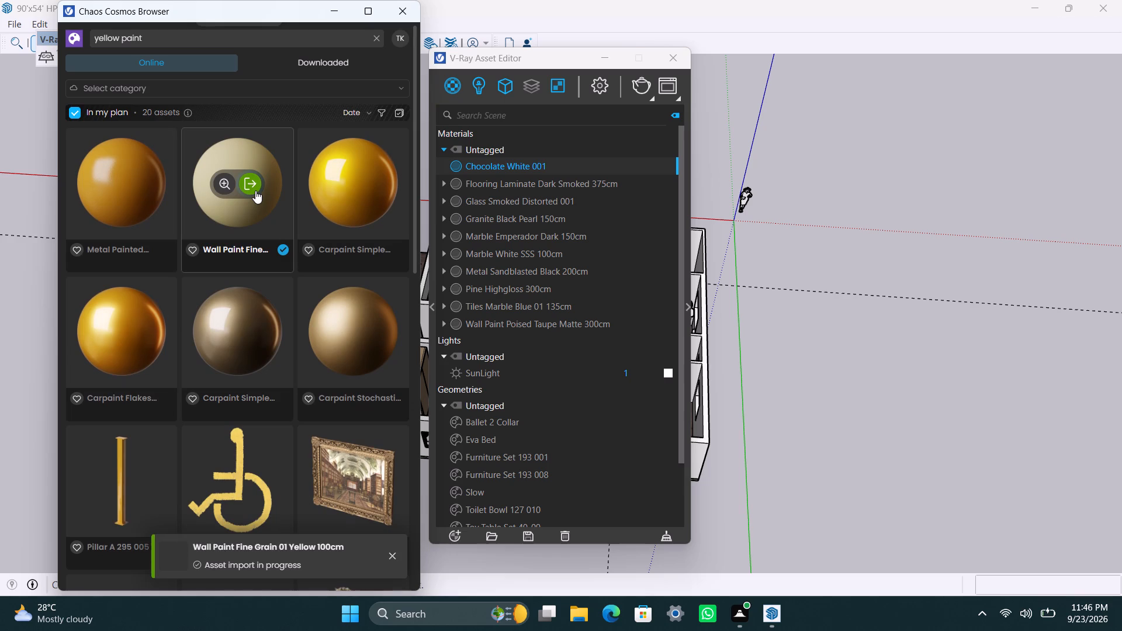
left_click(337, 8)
Undo the yellow paint import and the Chocolate White 001 application on the left-hand apartment's walls.
key("ctrl+z")
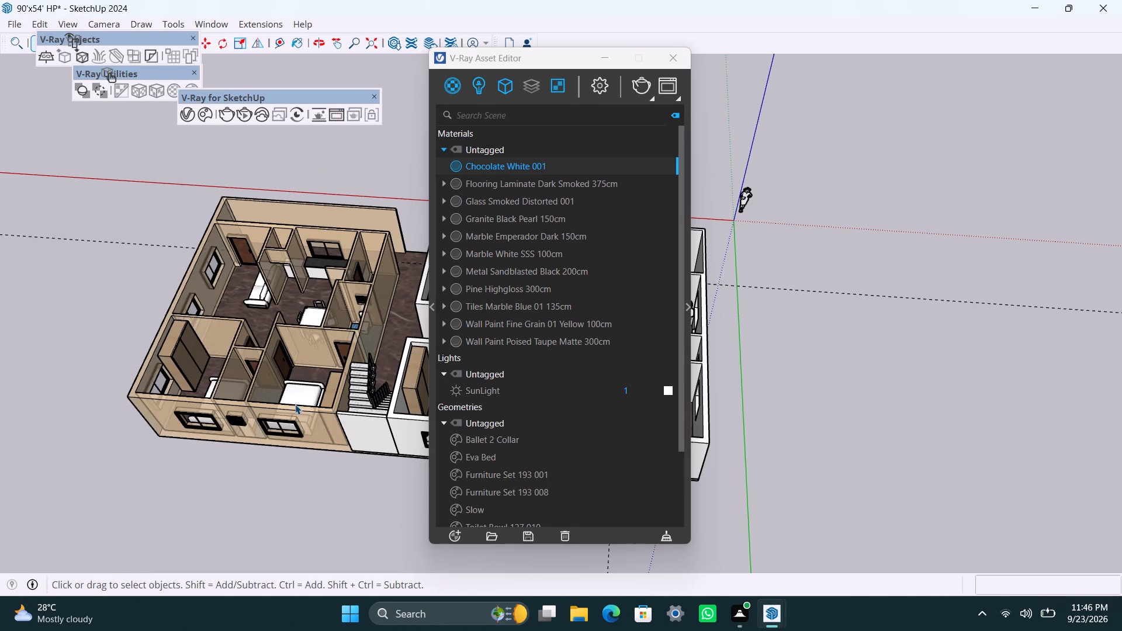
key("ctrl+z")
key("ctrl+z")
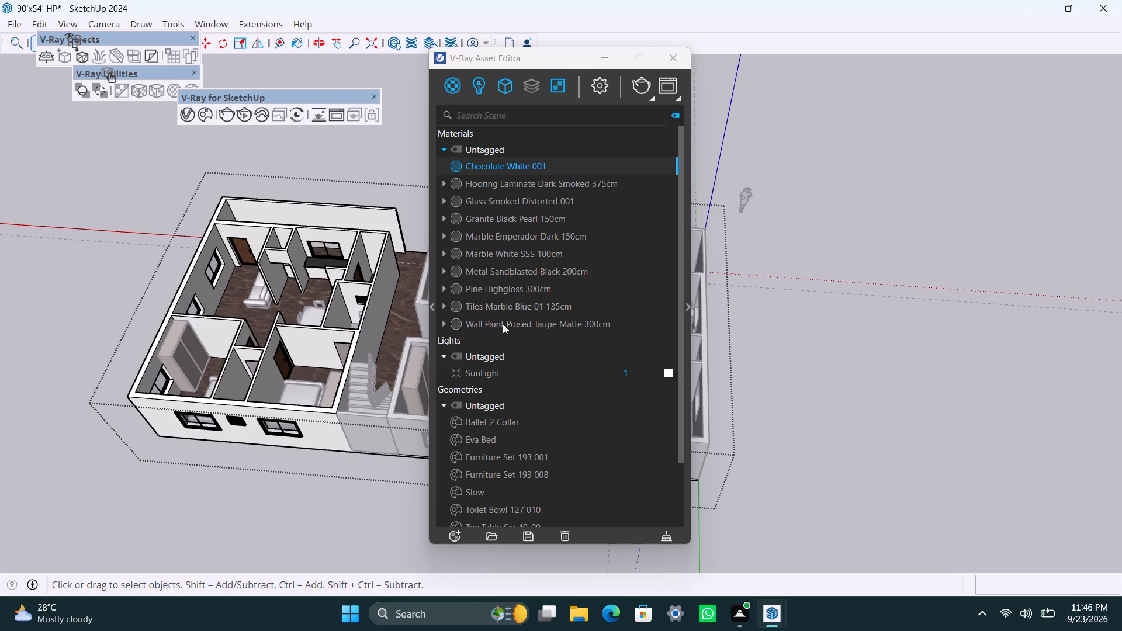
Reopen Chaos Cosmos and import Wall Paint Fine Grain 01 Yellow 100cm into the scene again.
left_click(210, 121)
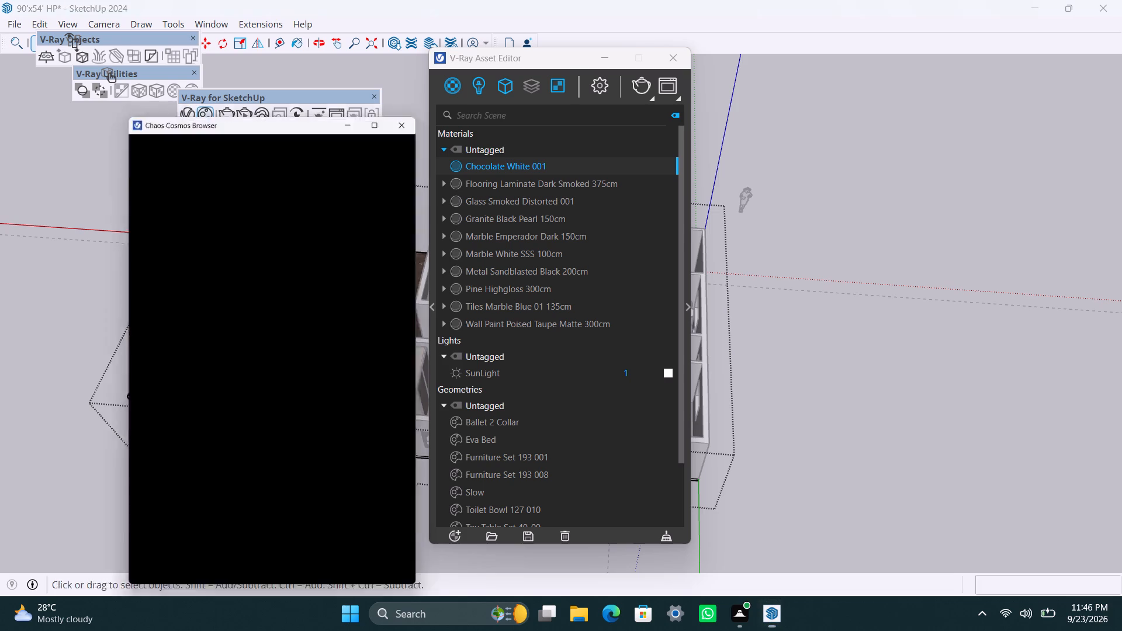
left_click(257, 194)
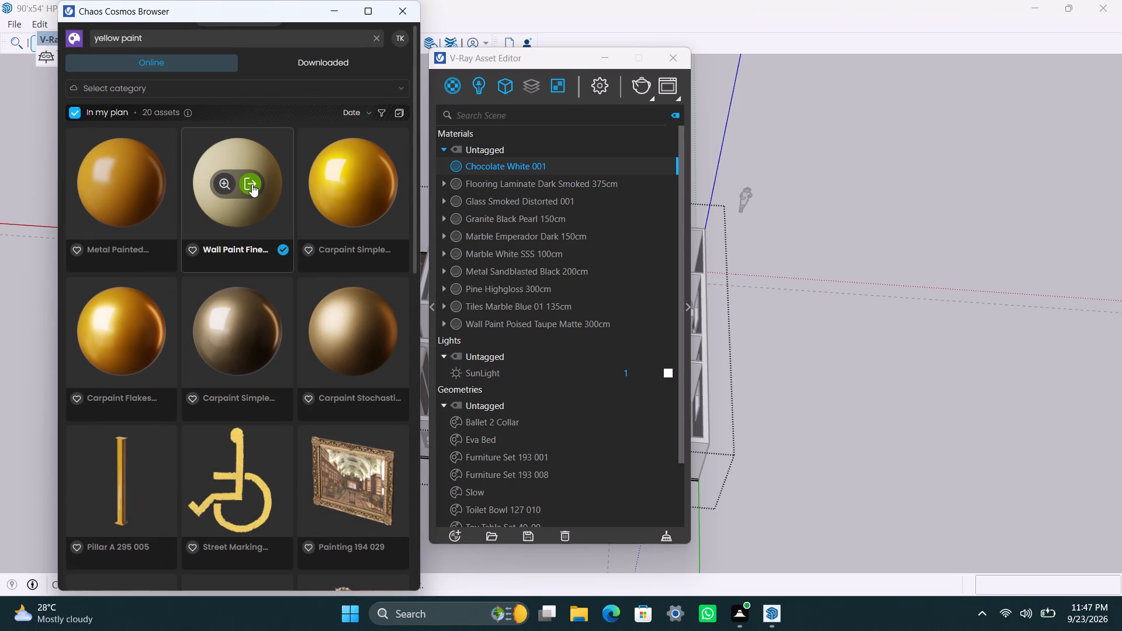
left_click(252, 184)
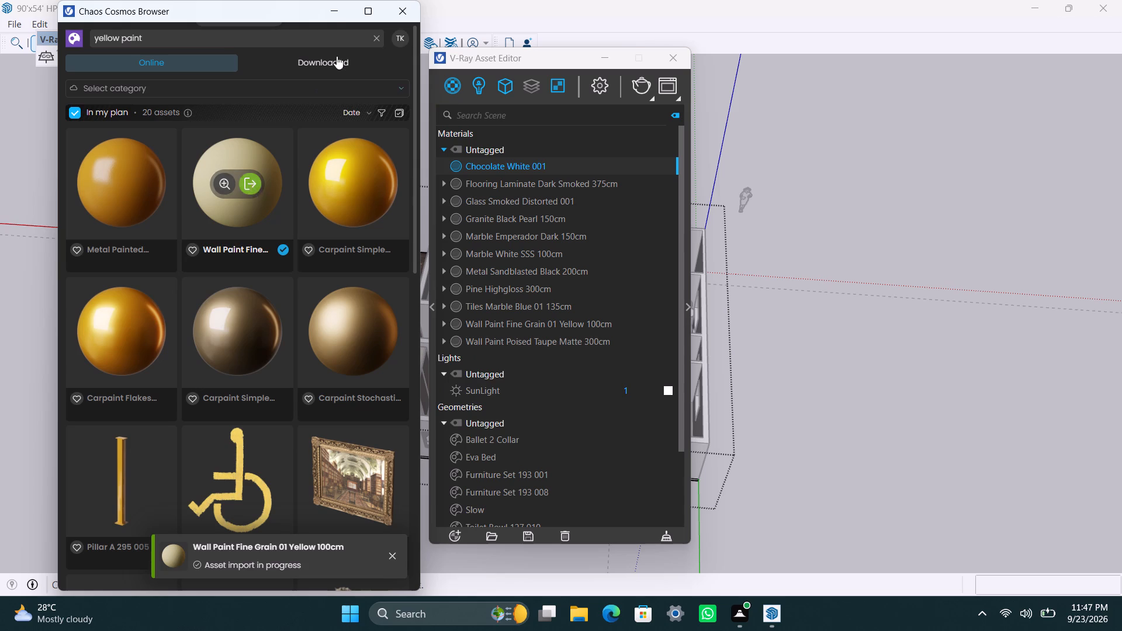
left_click(331, 13)
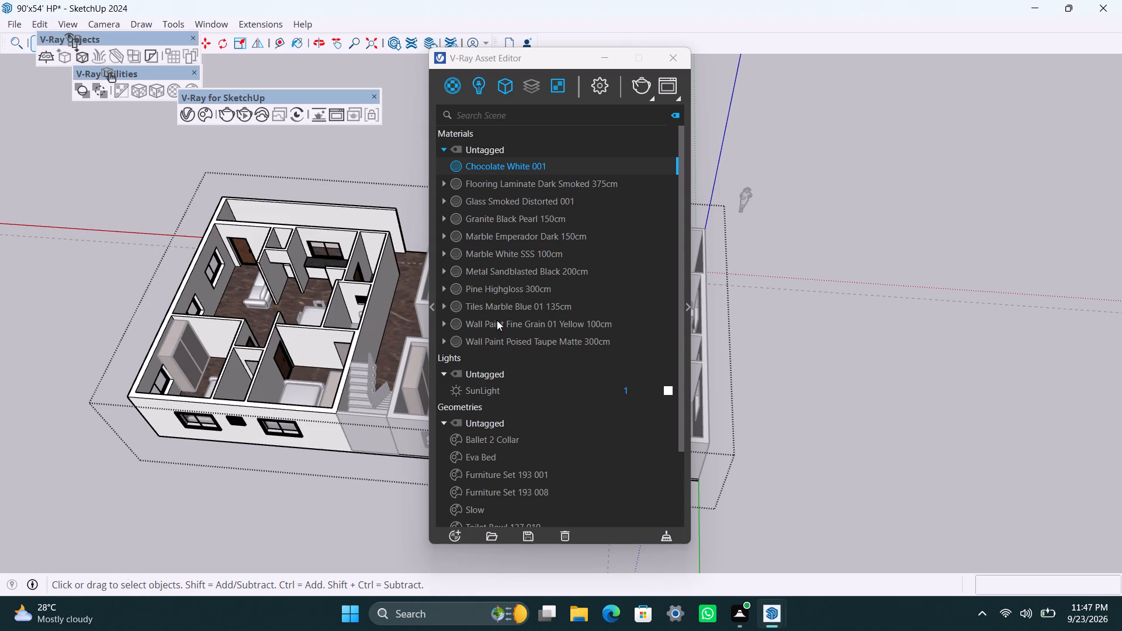
Apply Wall Paint Fine Grain 01 Yellow 100cm to the left-hand apartment's walls without the floor, using fitted cubic projection.
double_click(243, 438)
double_click(243, 438)
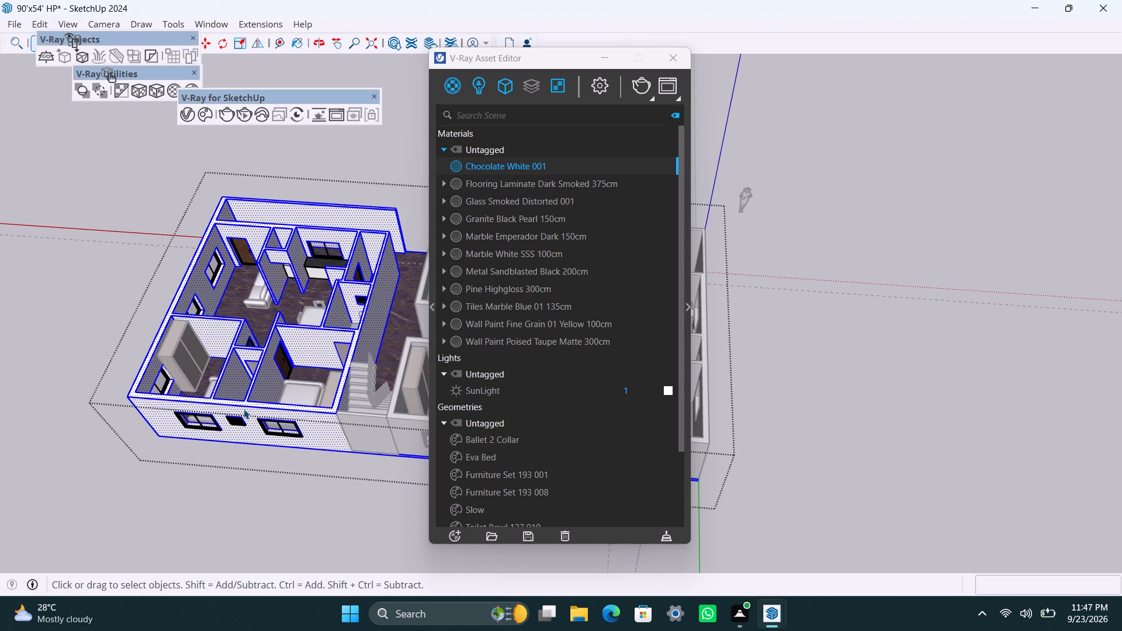
scroll(248, 323, "up", 1)
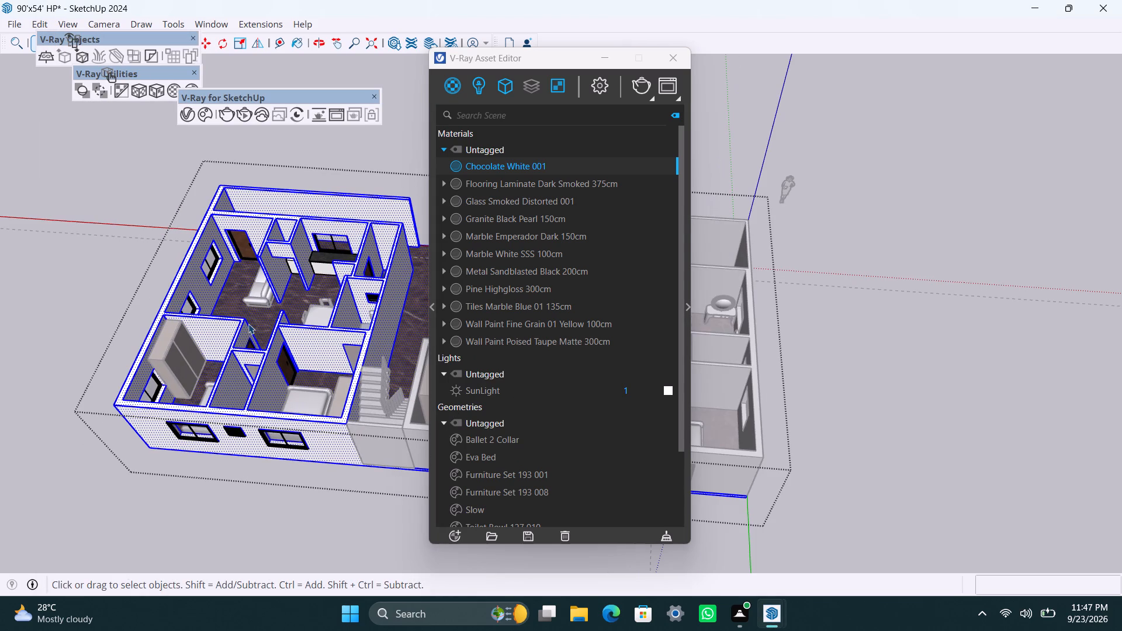
left_click(262, 326, "shift")
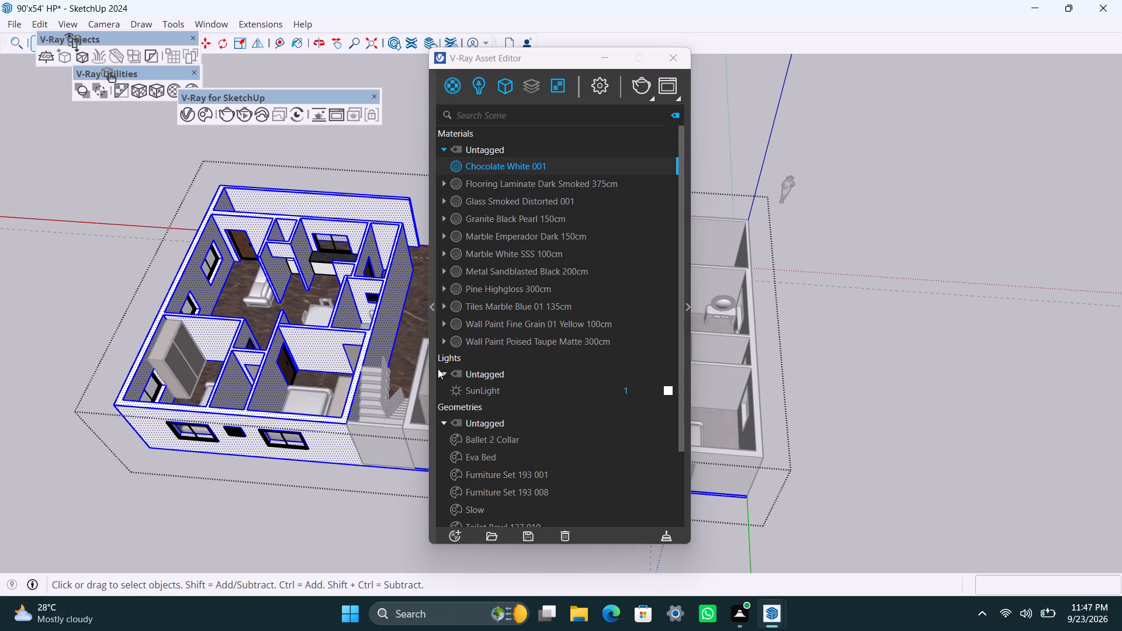
right_click(497, 325)
left_click(518, 357)
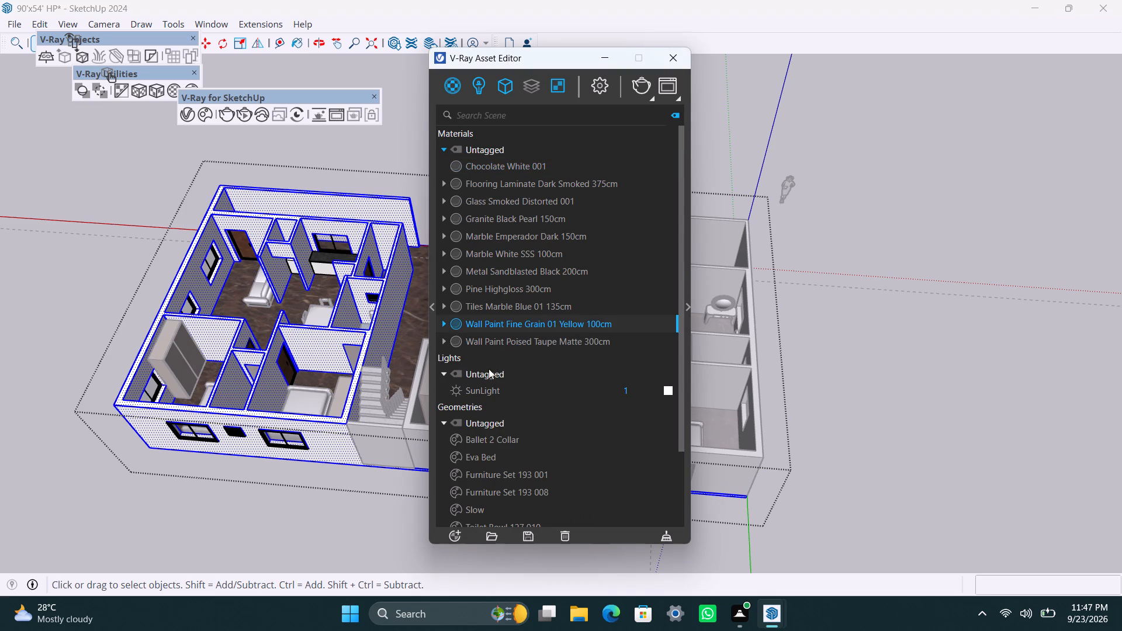
left_click(159, 97)
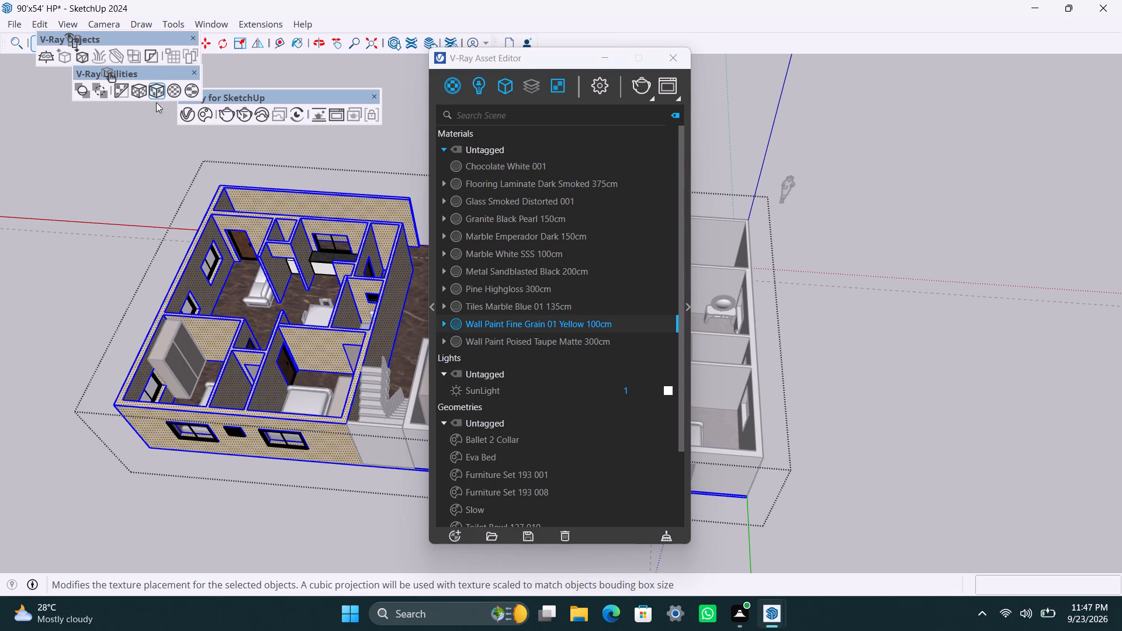
left_click(113, 200)
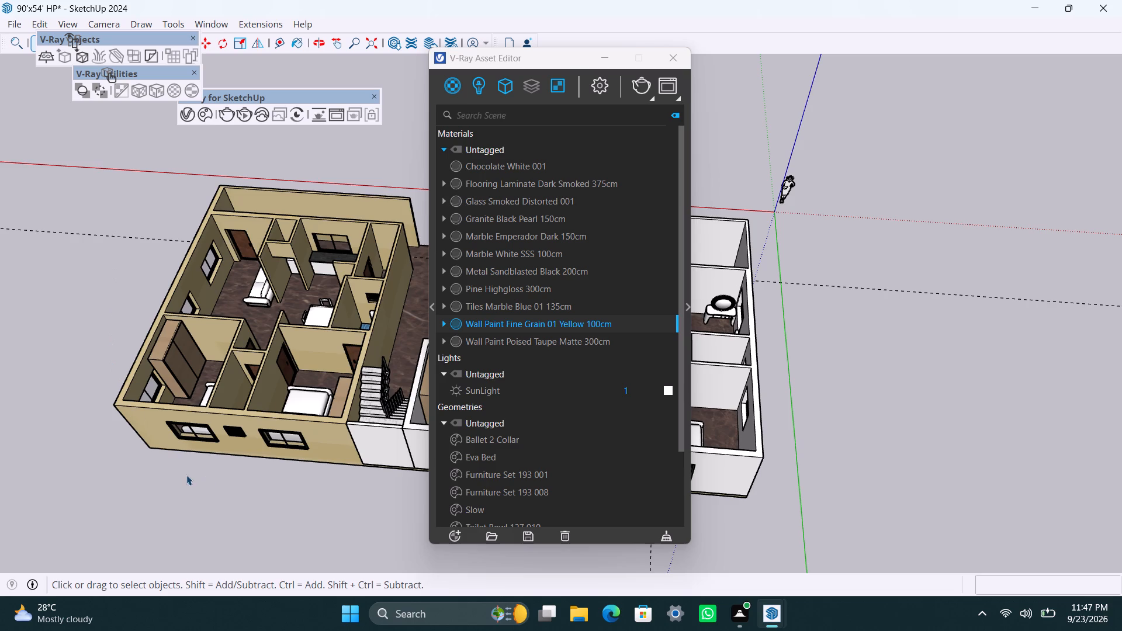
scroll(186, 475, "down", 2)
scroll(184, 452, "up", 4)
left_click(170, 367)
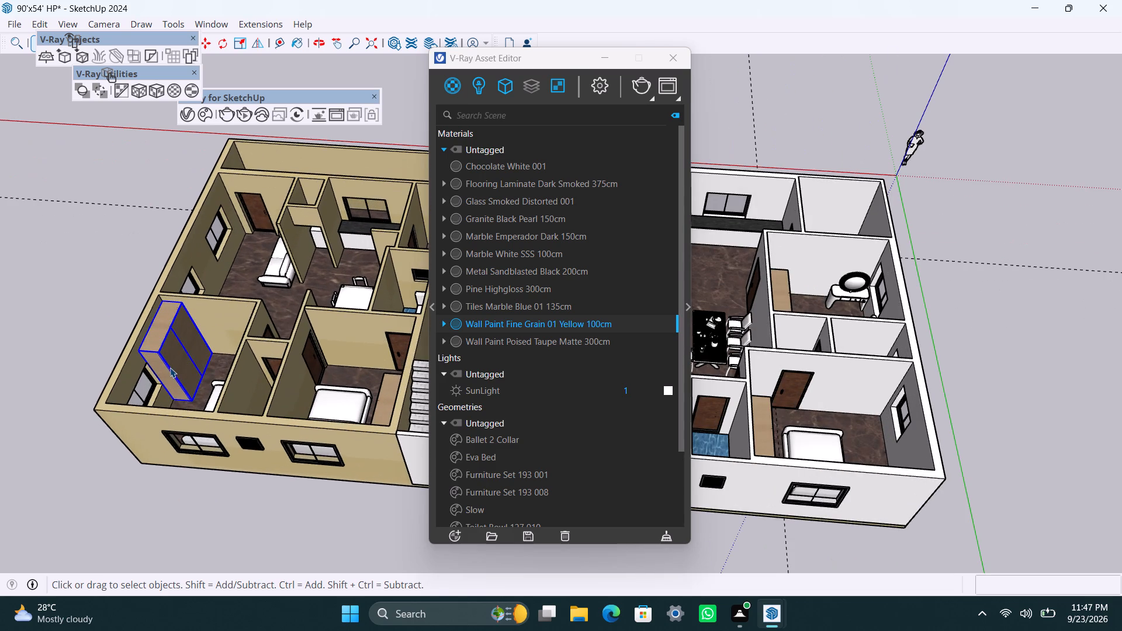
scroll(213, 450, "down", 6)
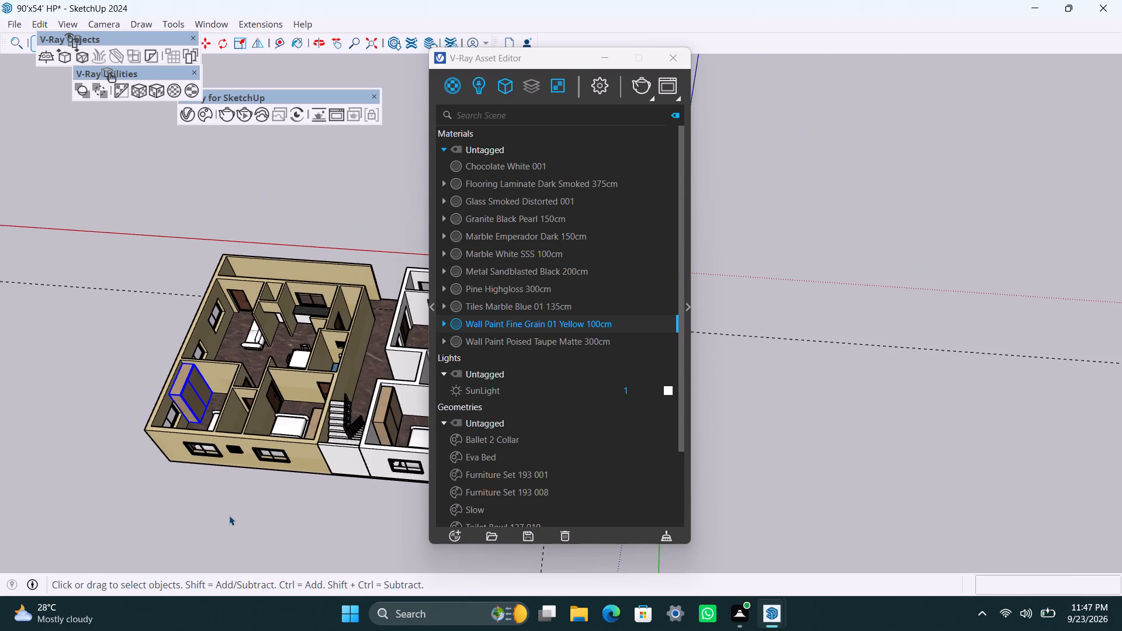
Apply Marble White SSS 100cm to the floor of the left-hand apartment and stair passage, using fitted cubic projection.
left_click(229, 515)
scroll(266, 490, "down", 3)
middle_click_drag(275, 490, 207, 473, "shift")
scroll(247, 490, "up", 2)
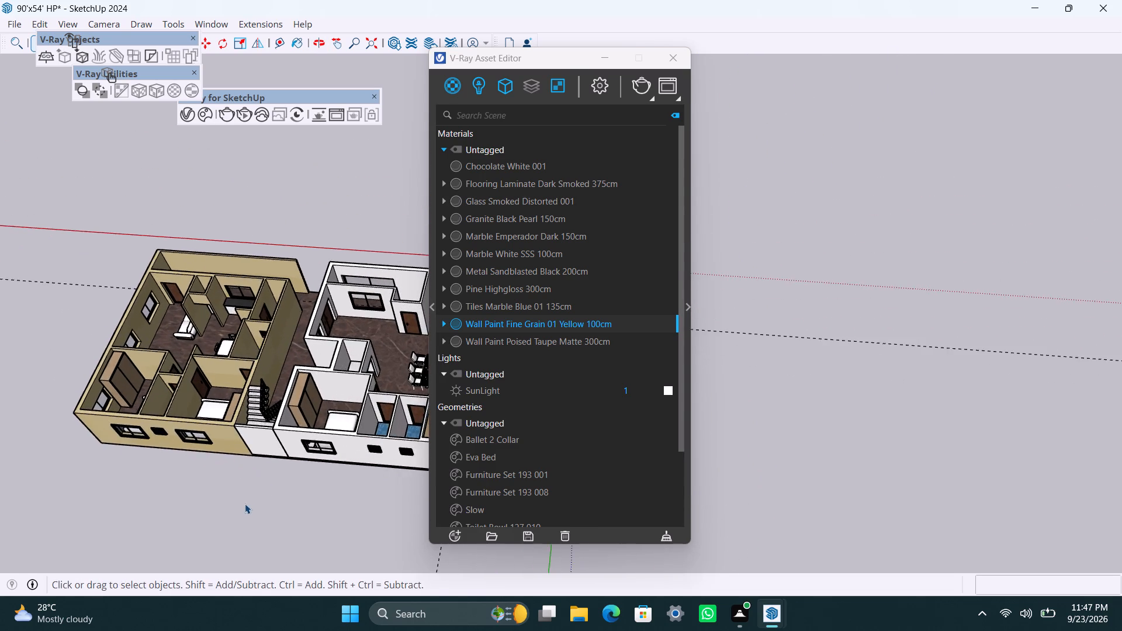
middle_click_drag(255, 506, 308, 511)
scroll(267, 508, "down", 2)
middle_click_drag(267, 509, 305, 497, "shift")
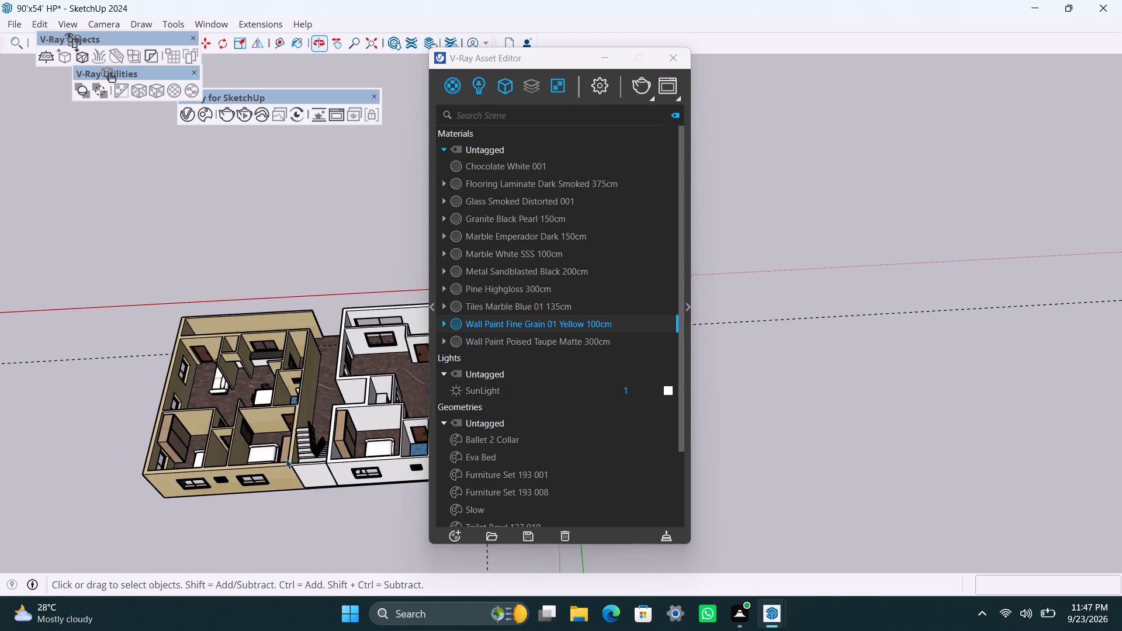
scroll(257, 405, "up", 5)
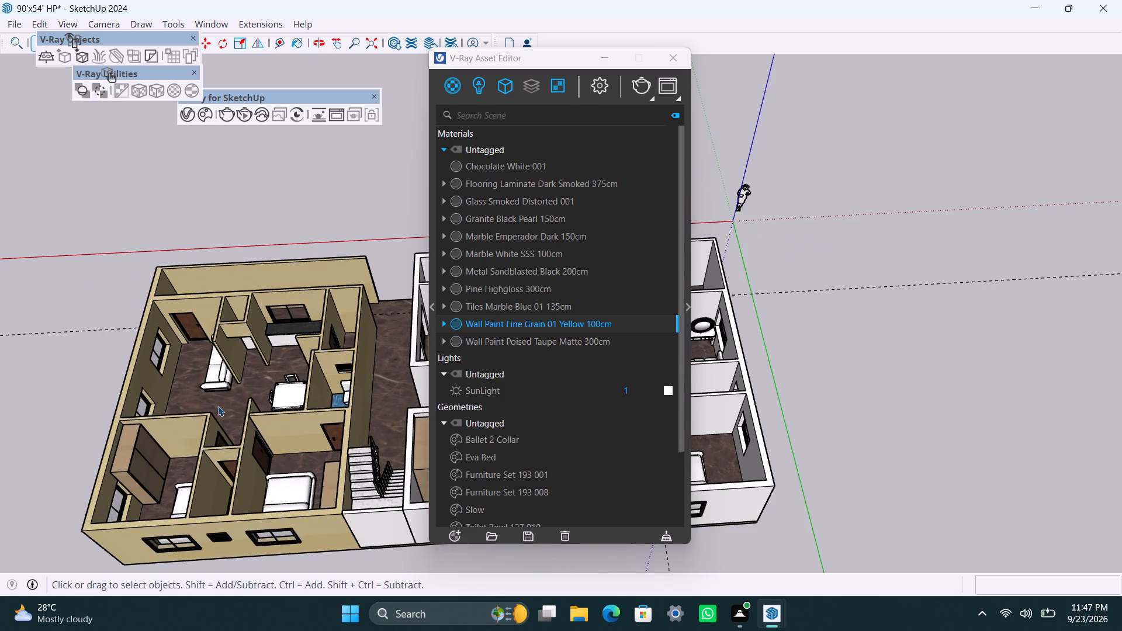
middle_click_drag(219, 406, 243, 412, "shift")
left_click(241, 419)
double_click(248, 421)
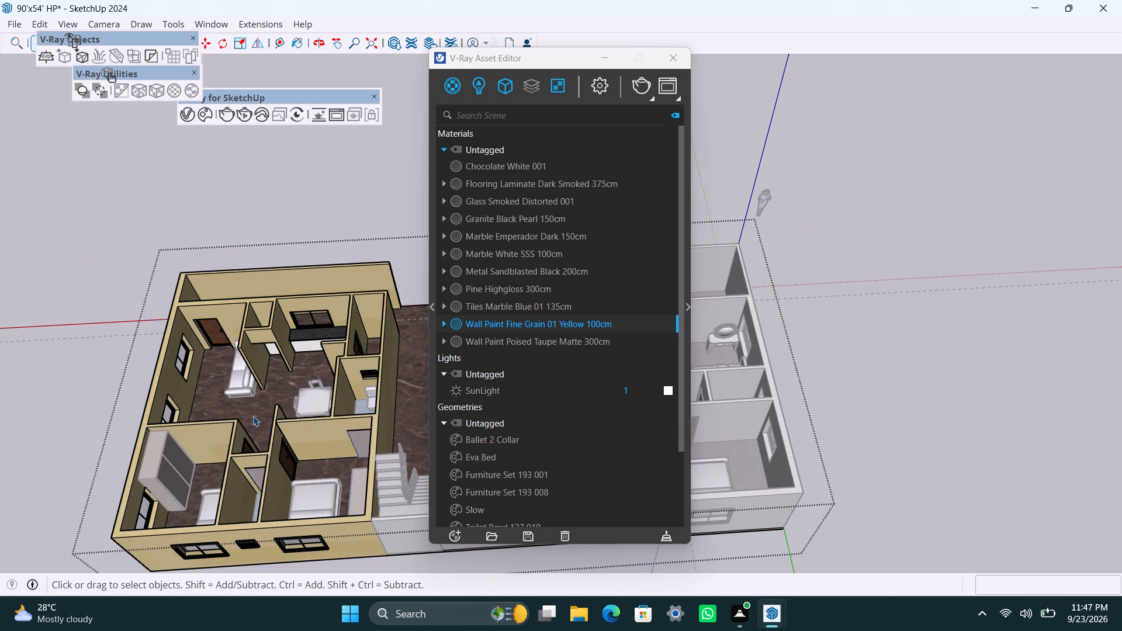
left_click(253, 416)
left_click(538, 258)
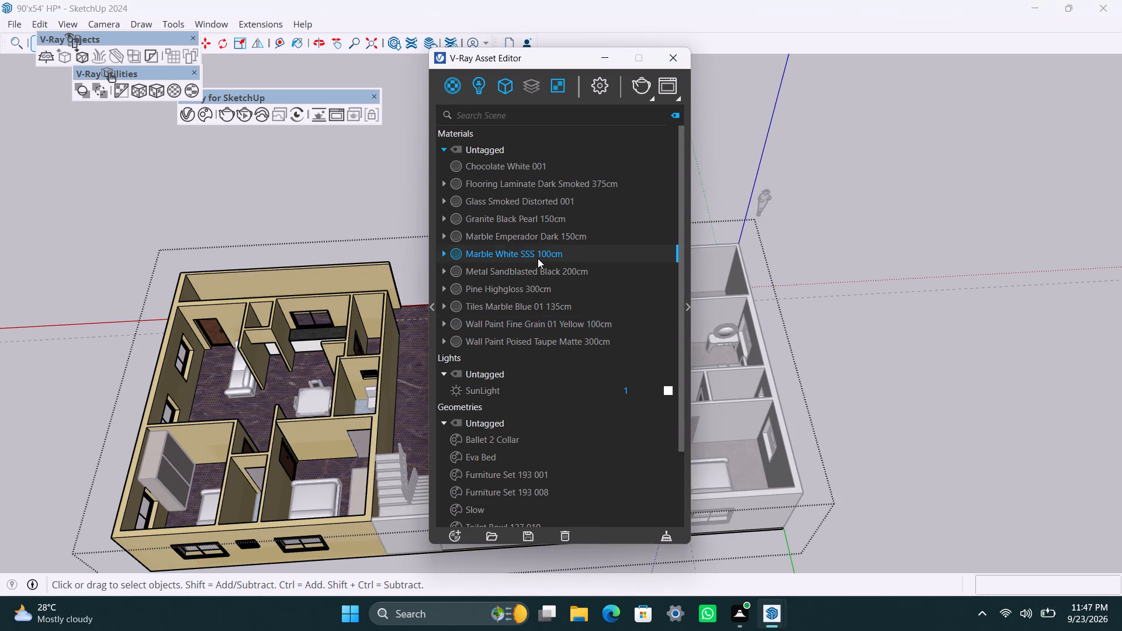
right_click(538, 258)
left_click(577, 290)
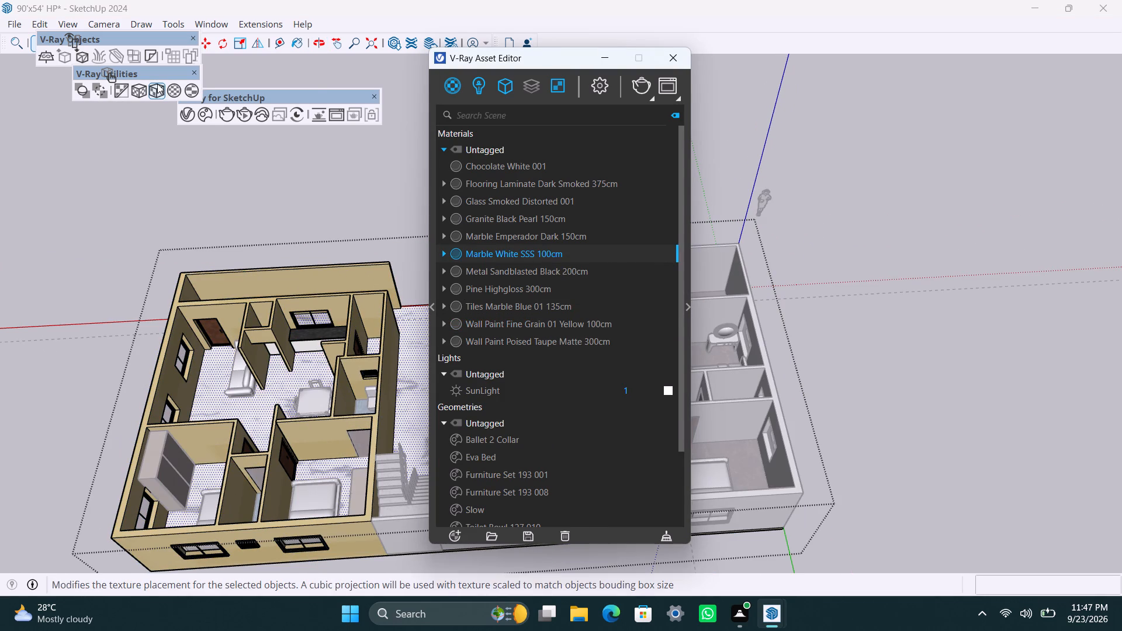
left_click(157, 84)
left_click(120, 174)
Apply Marble White SSS 100cm to the right-hand apartment's floor with fitted cubic projection.
scroll(142, 360, "down", 4)
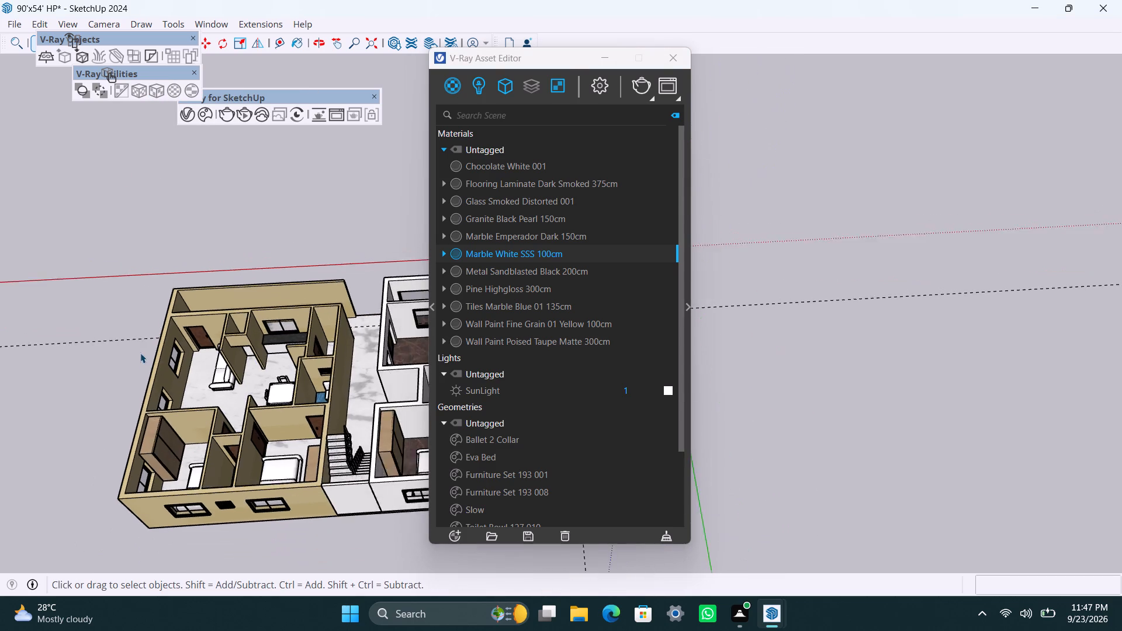
scroll(140, 353, "down", 3)
middle_click_drag(347, 481, 278, 518, "shift")
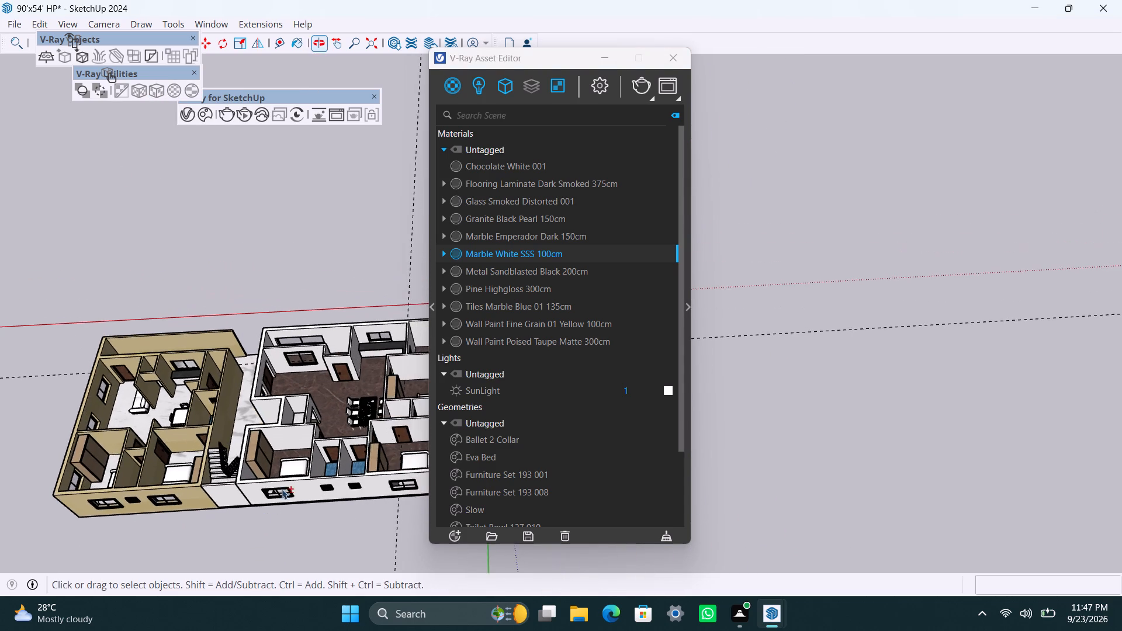
scroll(310, 441, "up", 3)
scroll(328, 367, "up", 2)
left_click(323, 375)
double_click(323, 375)
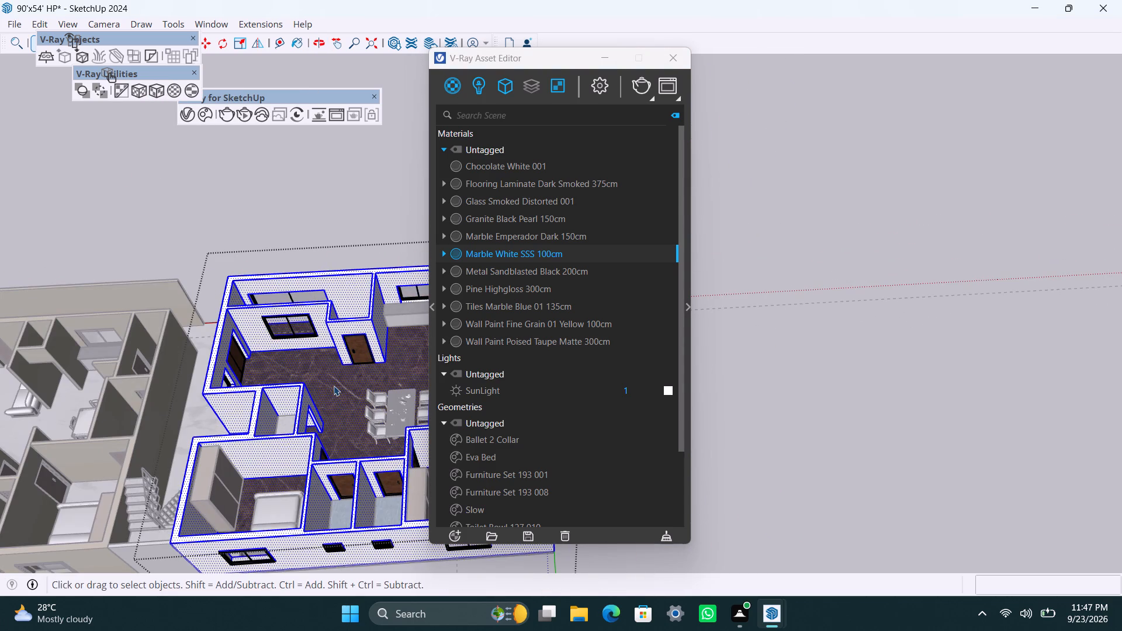
left_click(334, 386)
right_click(534, 255)
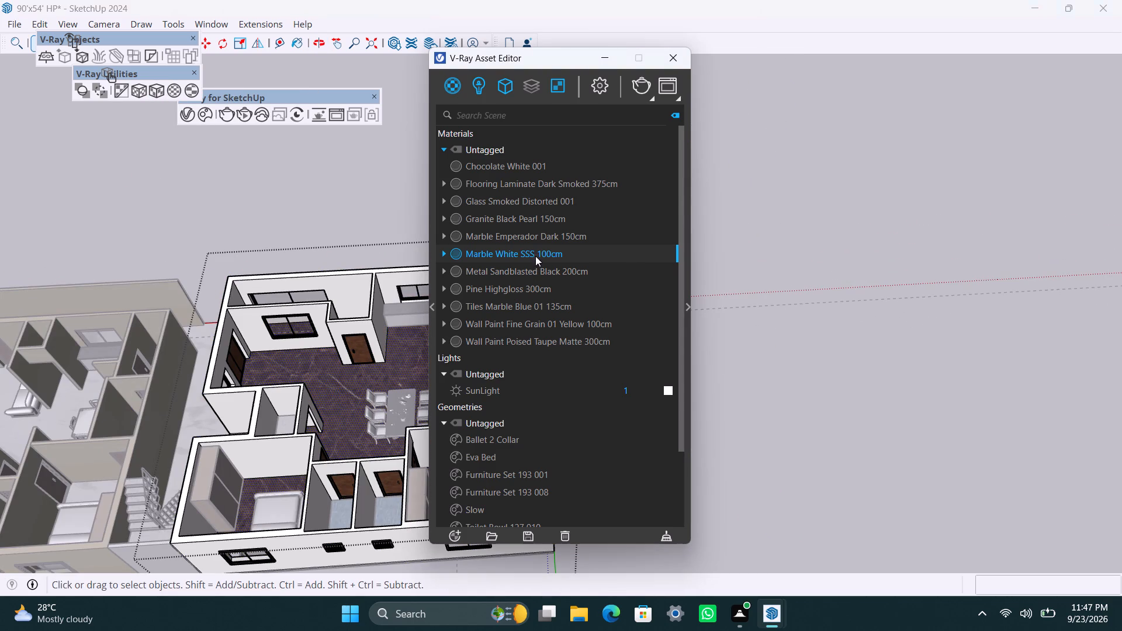
left_click(557, 285)
left_click(158, 93)
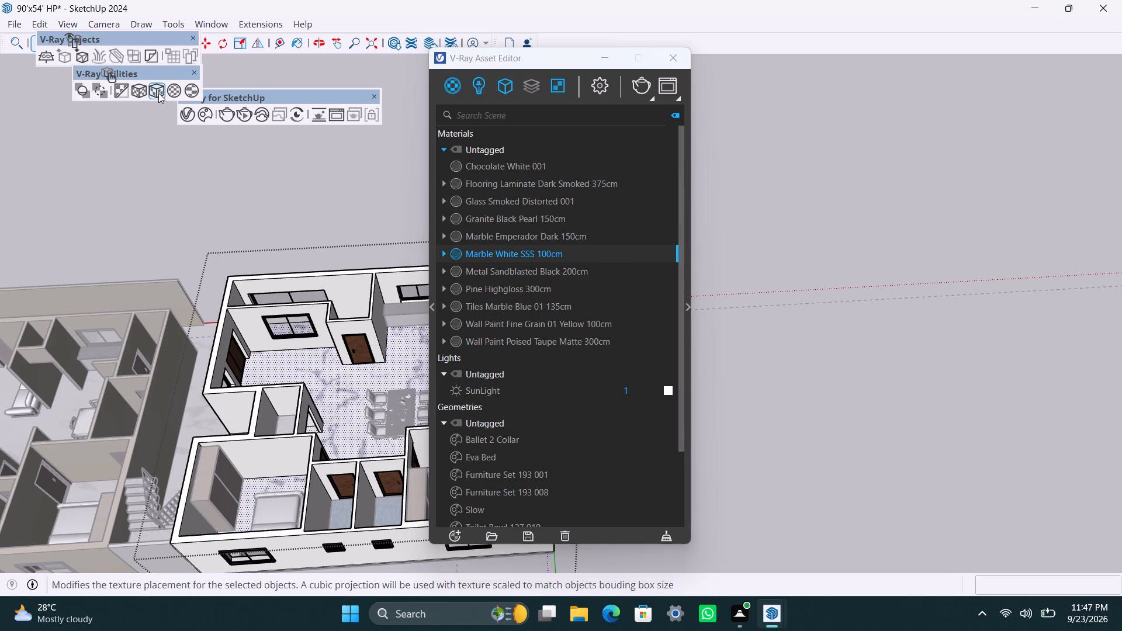
left_click(241, 193)
Apply Wall Paint Fine Grain 01 Yellow 100cm to the right-hand apartment's walls without the floor, using fitted cubic projection.
scroll(295, 328, "down", 7)
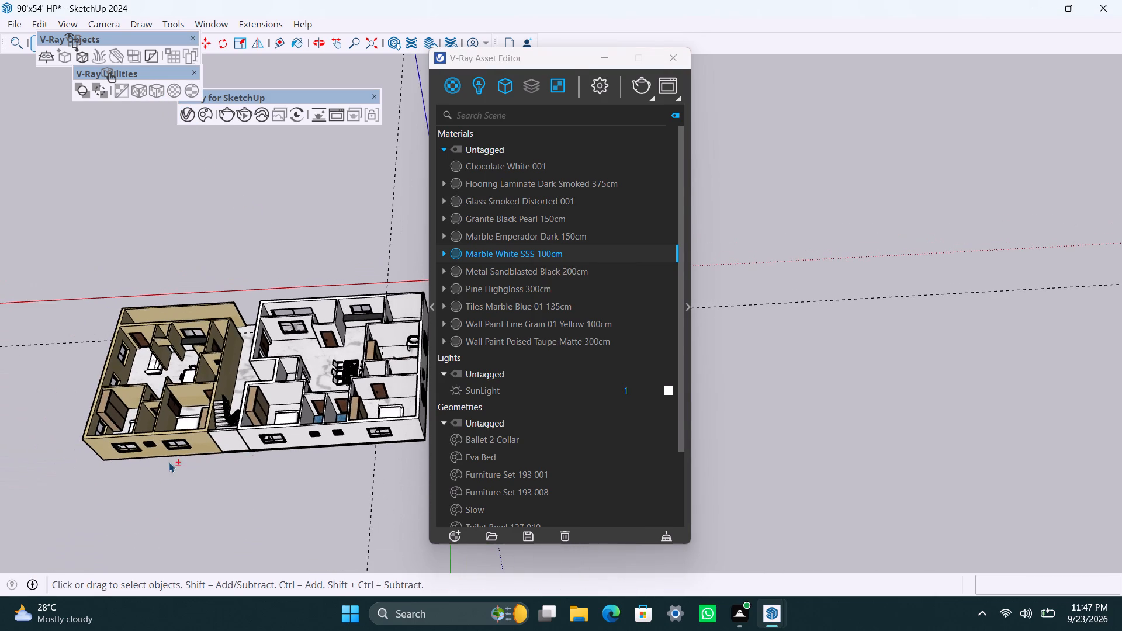
middle_click_drag(169, 462, 285, 463, "shift")
scroll(278, 436, "up", 2)
middle_click(272, 455)
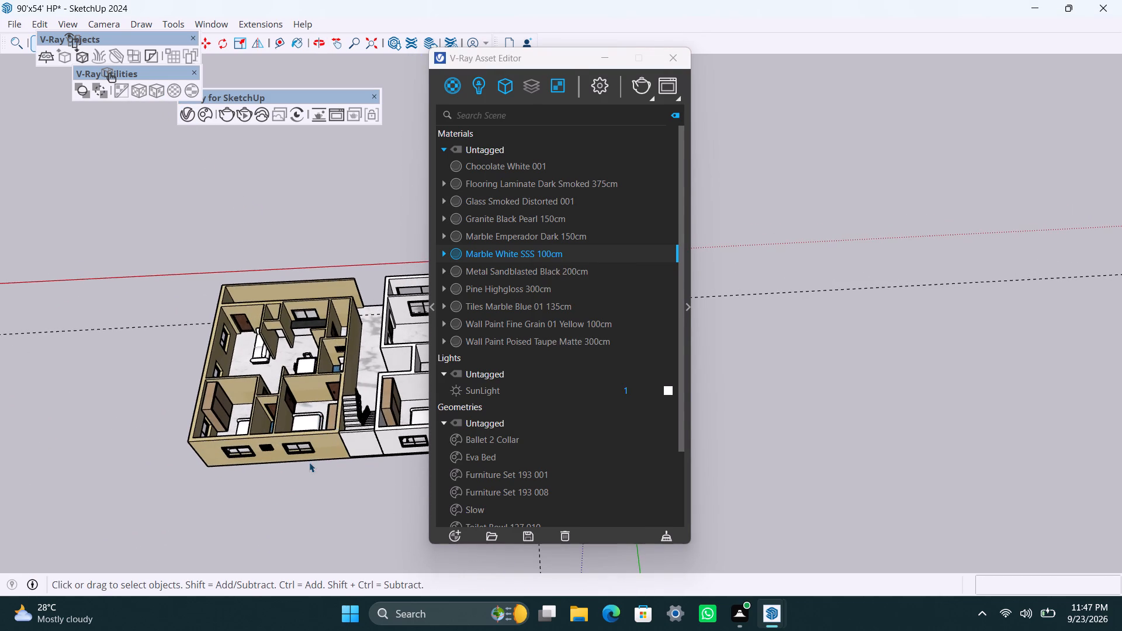
scroll(309, 462, "down", 2)
middle_click_drag(317, 471, 228, 481, "shift")
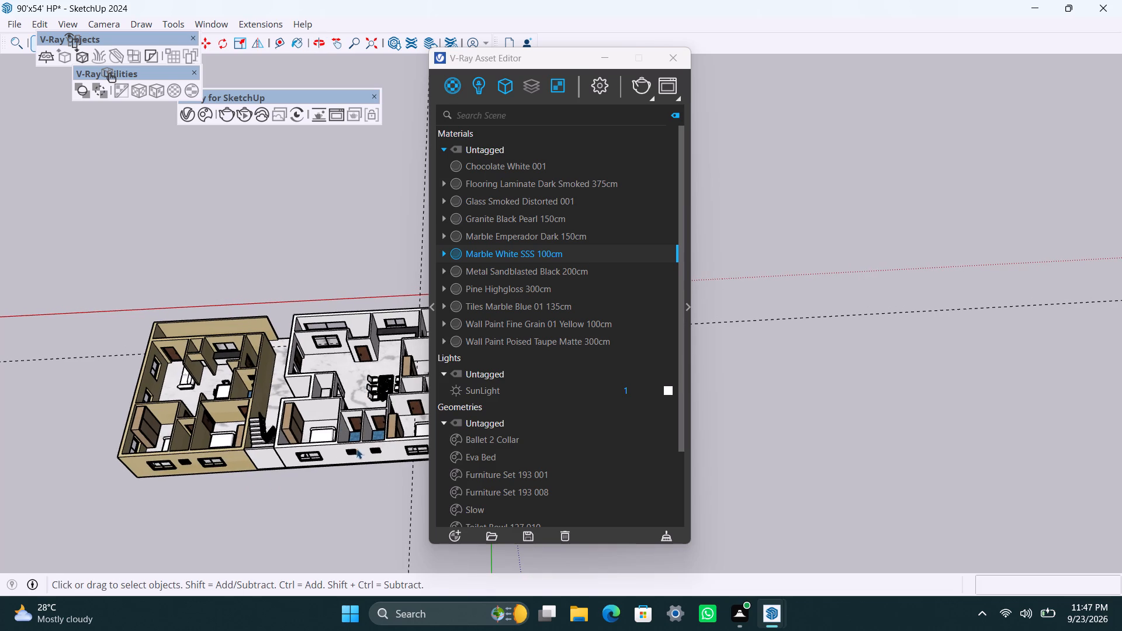
double_click(332, 449)
double_click(332, 449)
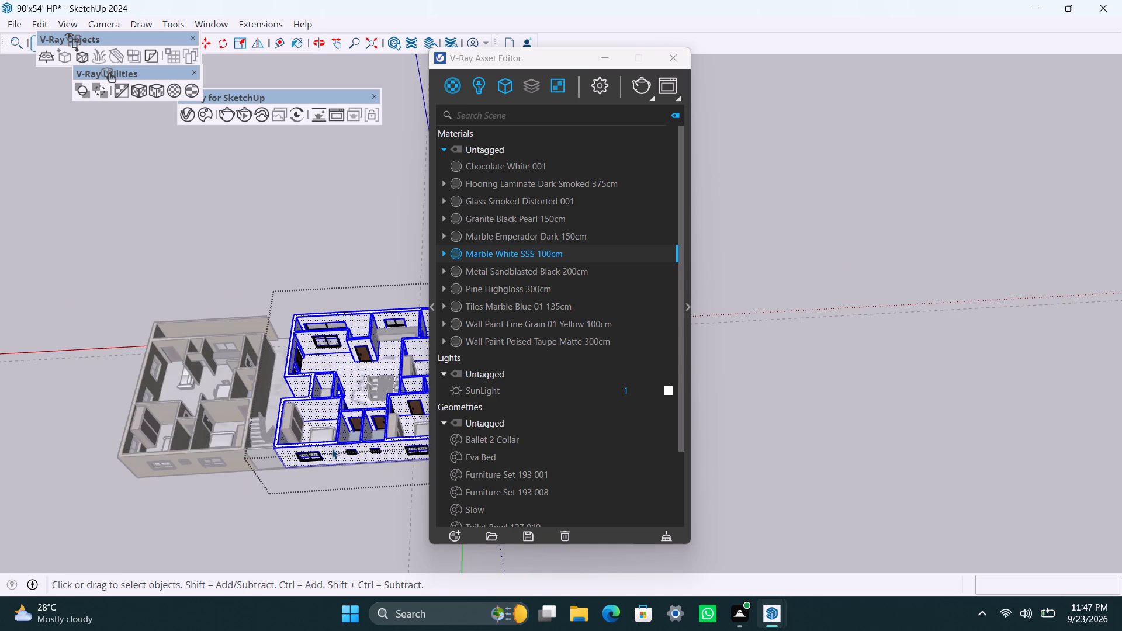
left_click(355, 385, "shift")
scroll(354, 396, "up", 2)
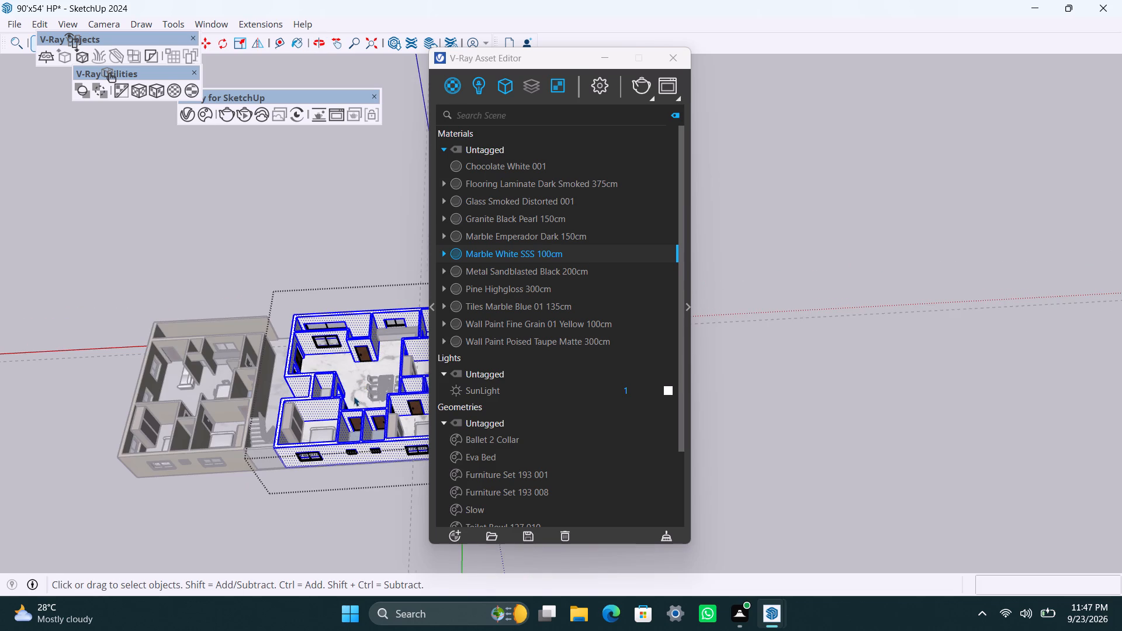
left_click(498, 323)
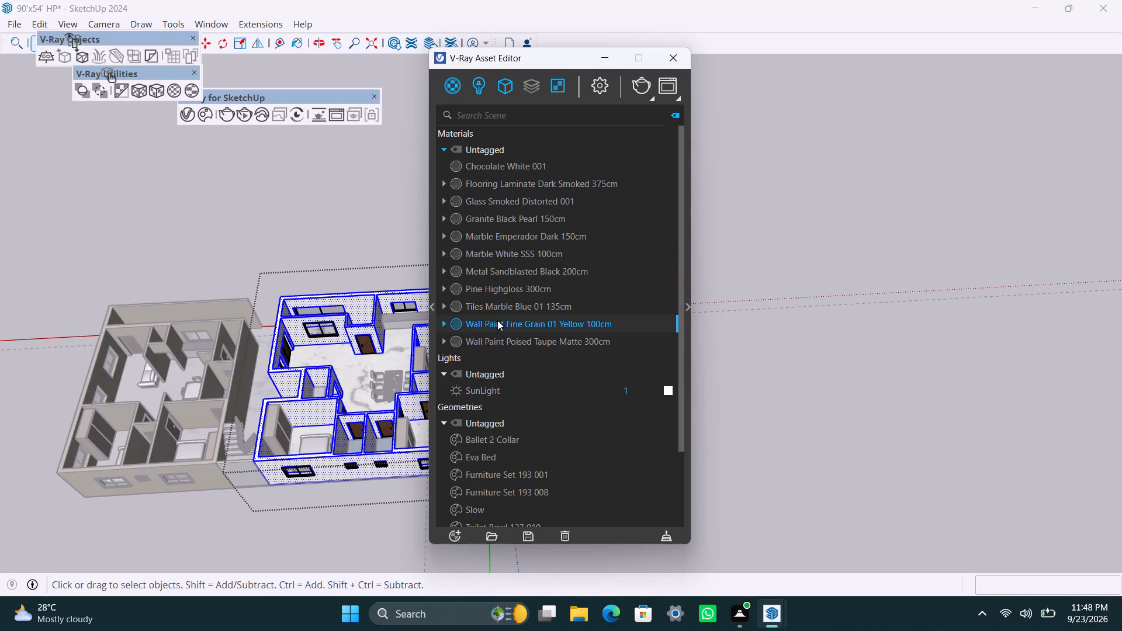
right_click(497, 320)
left_click(520, 344)
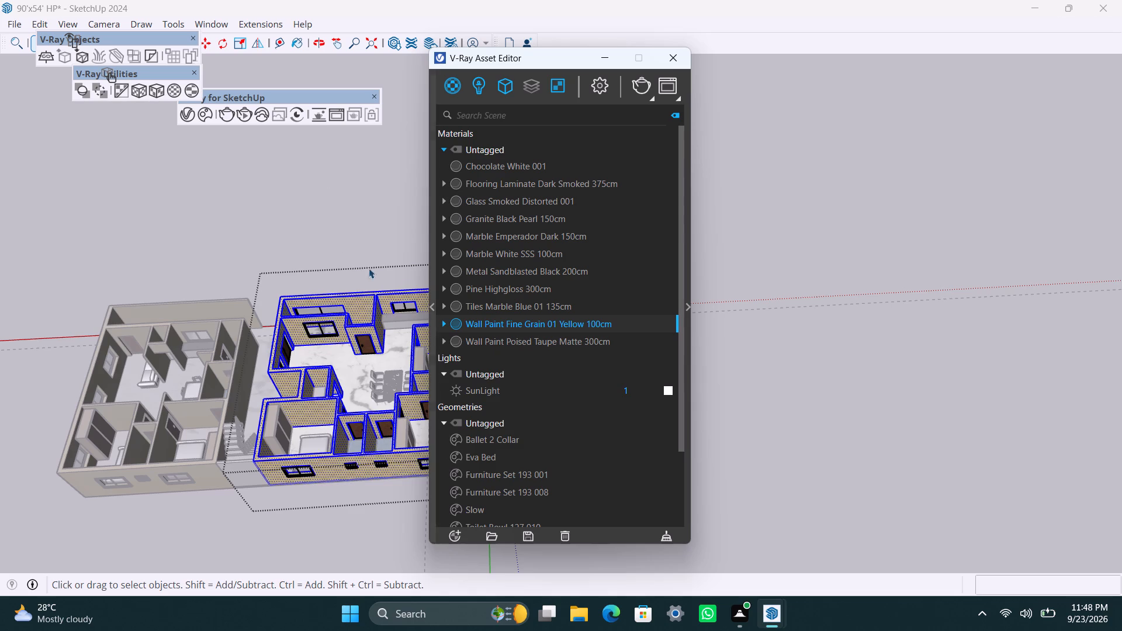
left_click(164, 93)
left_click(225, 203)
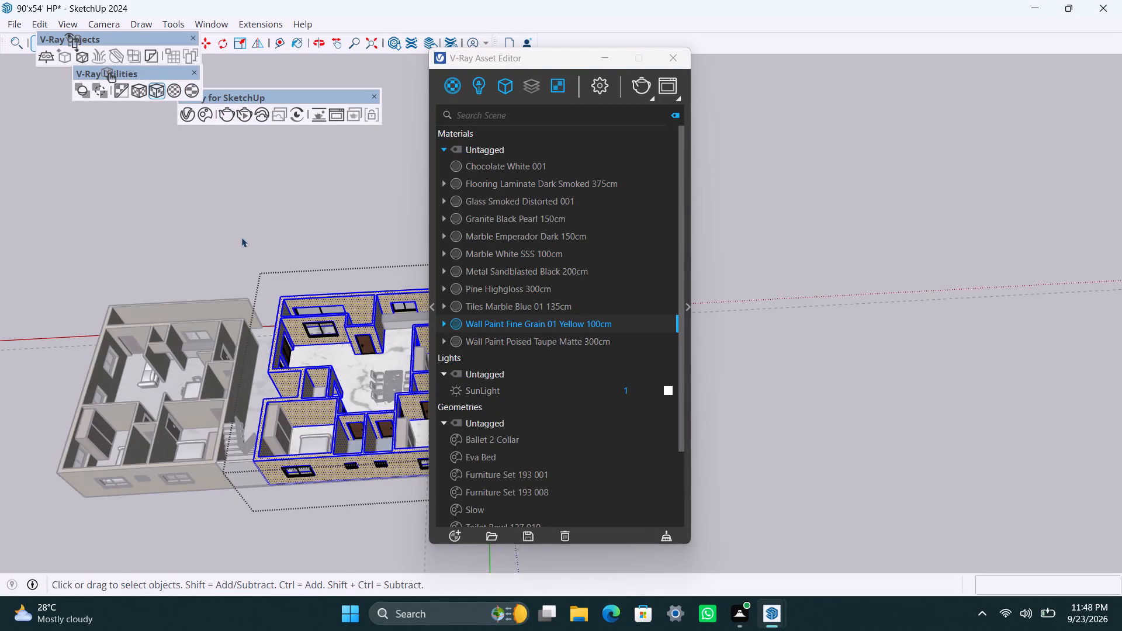
Apply Wall Paint Fine Grain 01 Yellow 100cm to the front wall face between the two apartments, using fitted cubic projection.
scroll(256, 457, "up", 2)
left_click(235, 484)
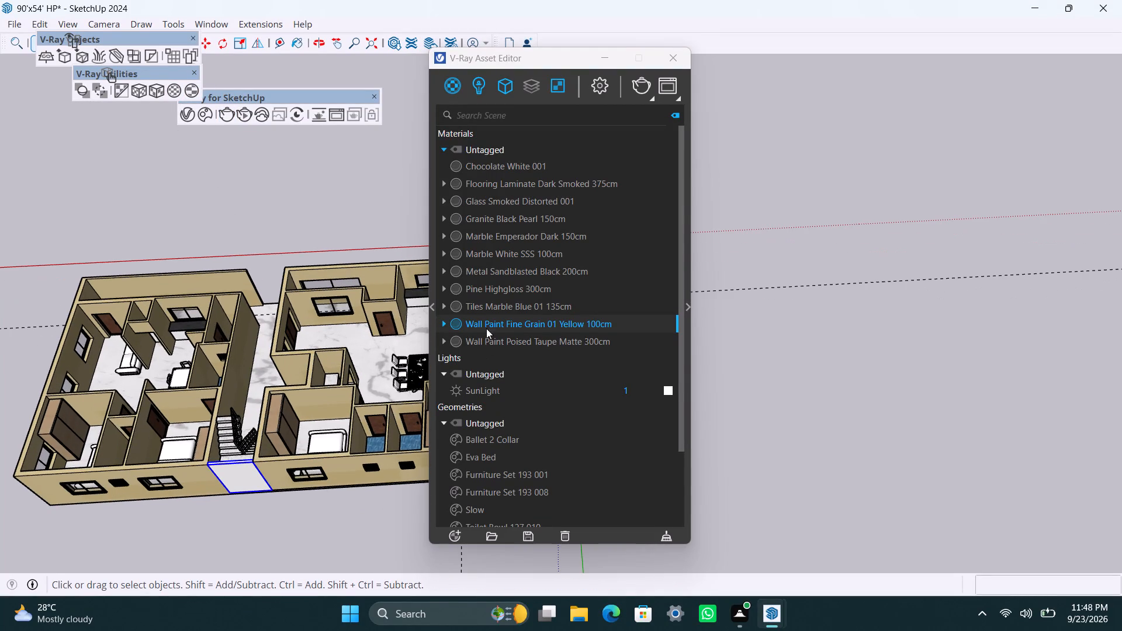
right_click(501, 324)
left_click(512, 347)
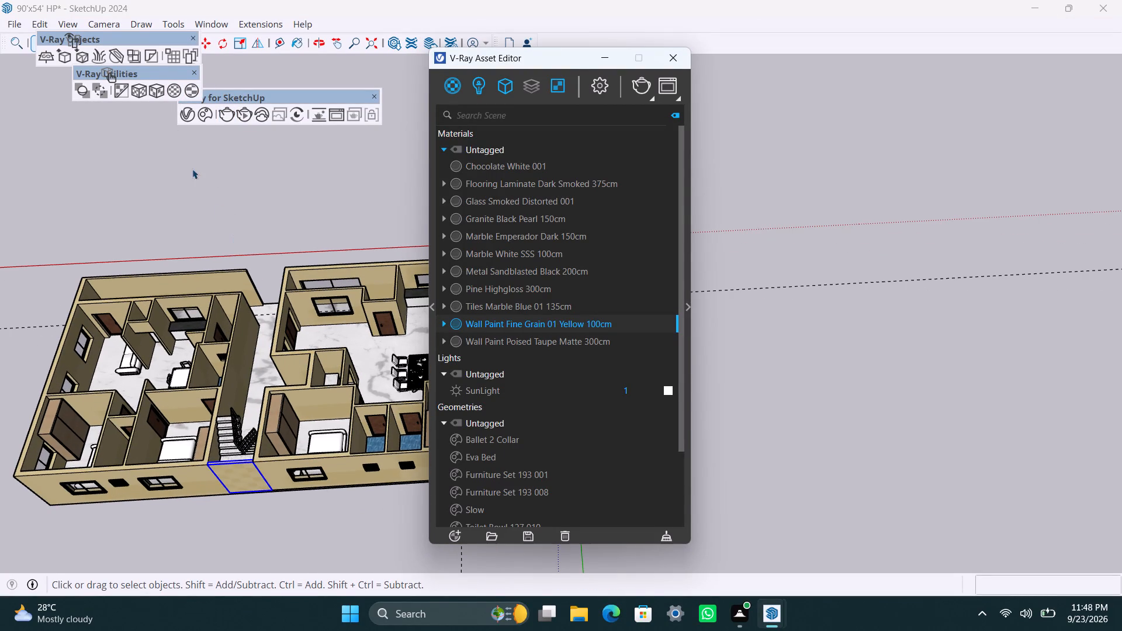
left_click(162, 89)
left_click(192, 164)
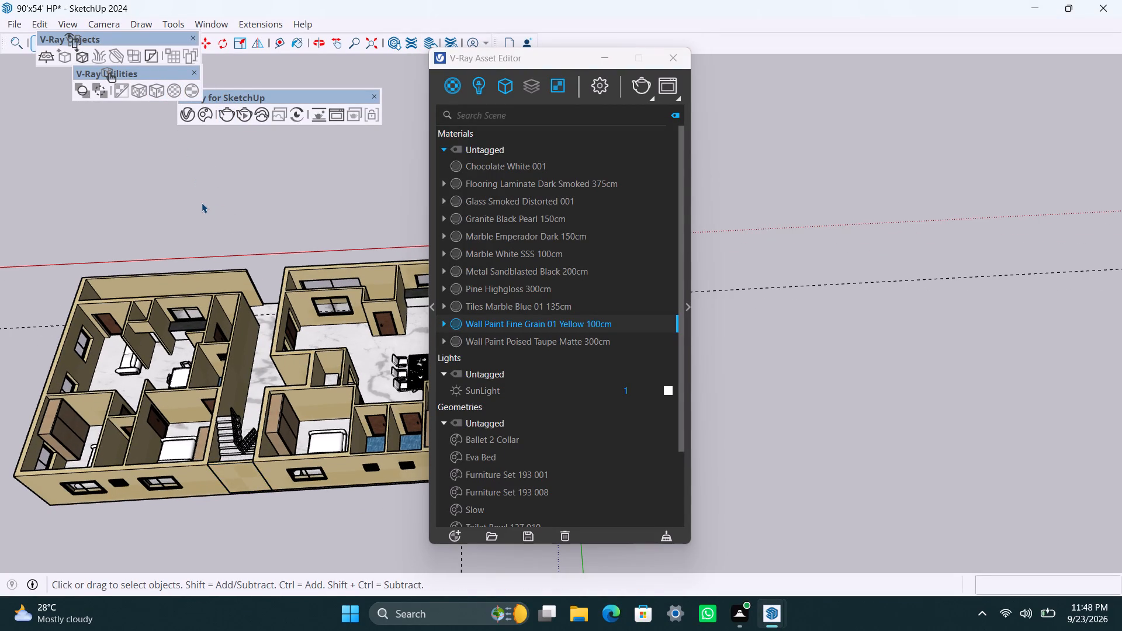
Save the model.
key("ctrl+s")
Reopen Chaos Cosmos and look through the Roof category of materials.
scroll(280, 431, "down", 3)
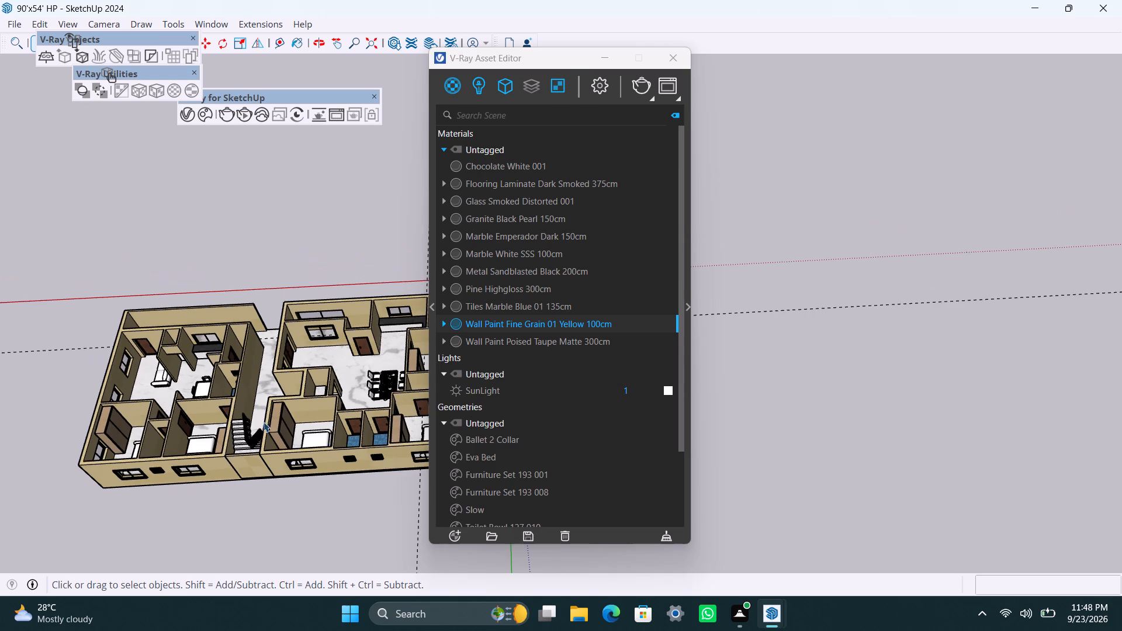
scroll(262, 415, "up", 5)
middle_click_drag(193, 422, 301, 373, "shift")
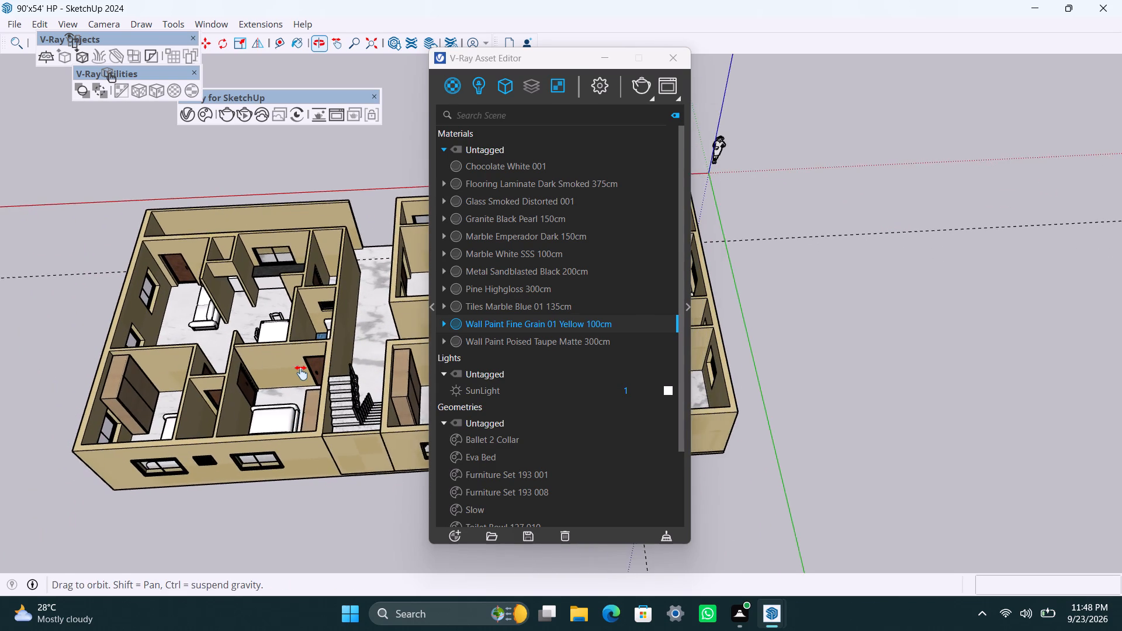
middle_click_drag(301, 373, 302, 373, "shift")
left_click(200, 113)
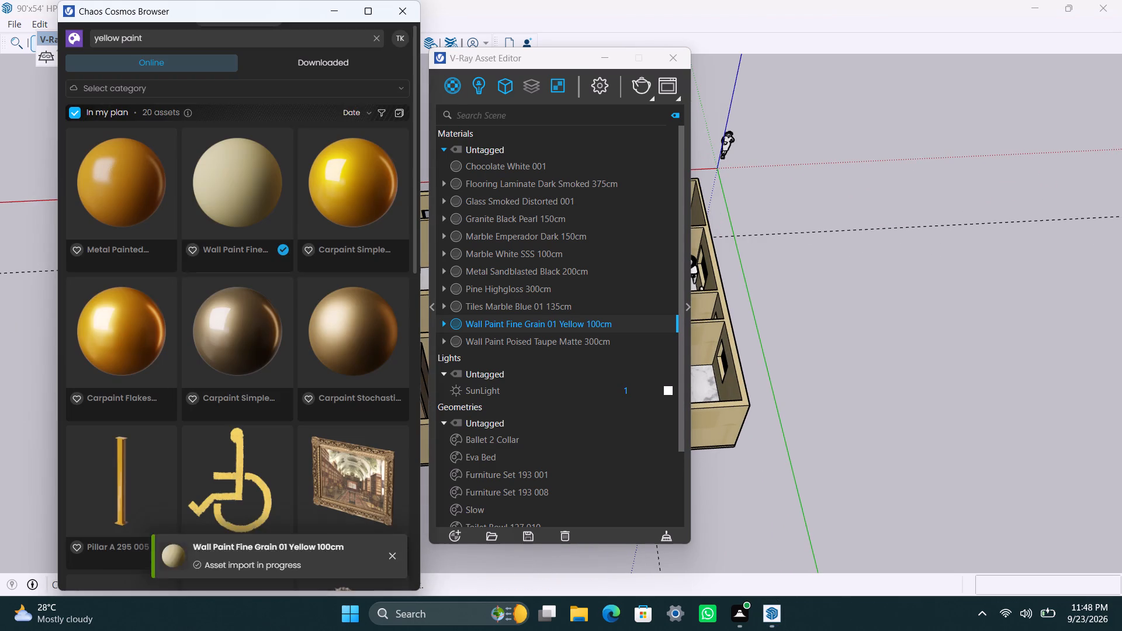
left_click(288, 87)
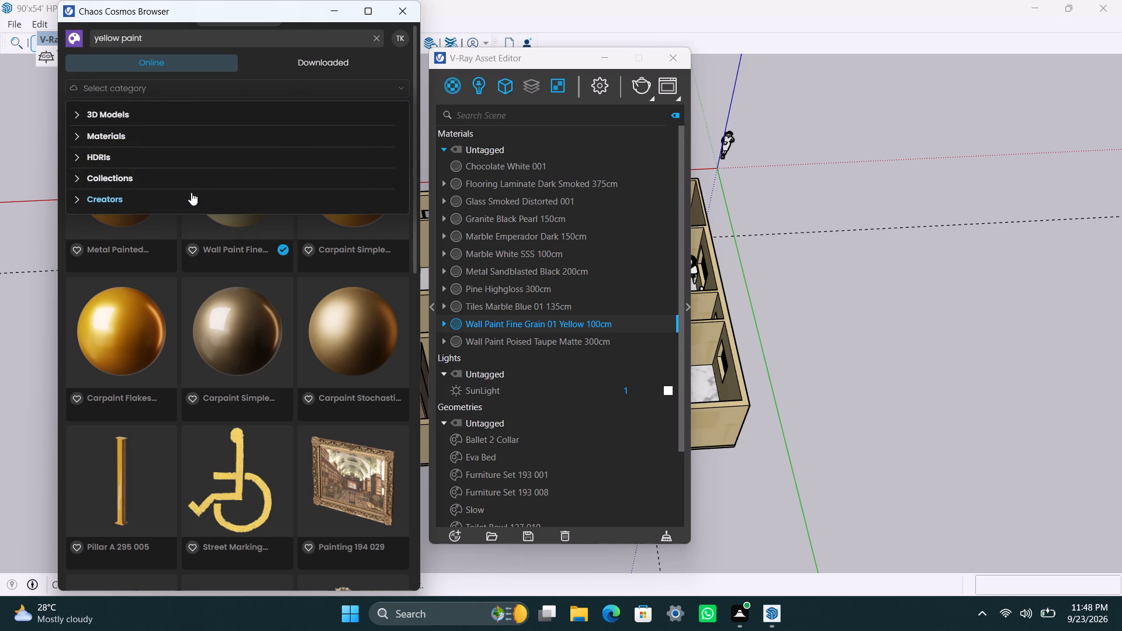
left_click(164, 132)
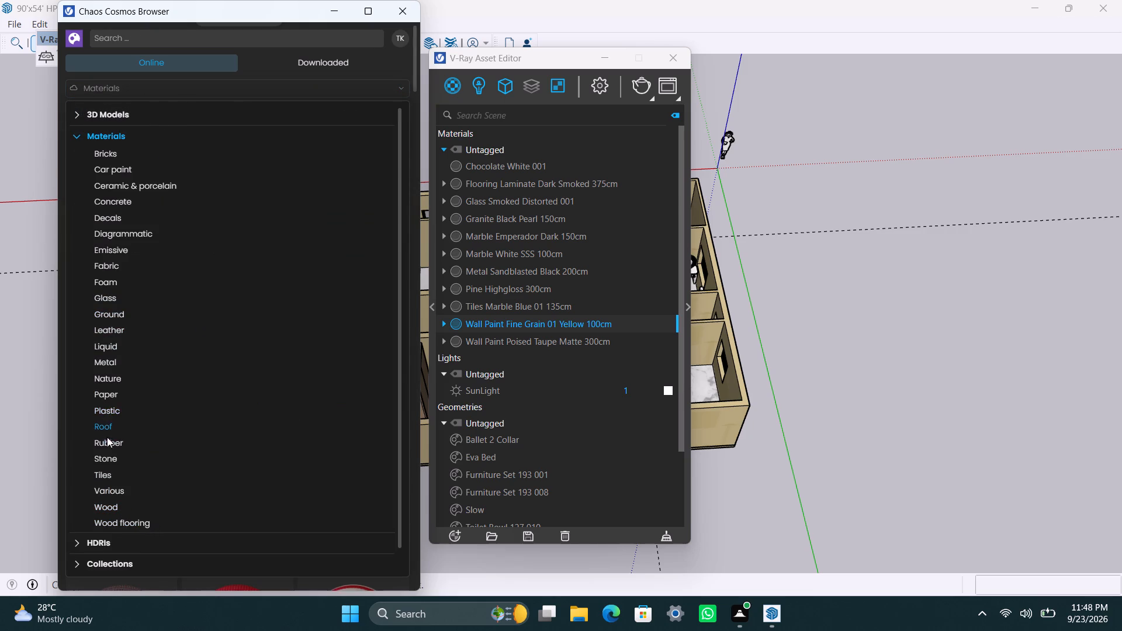
left_click(108, 422)
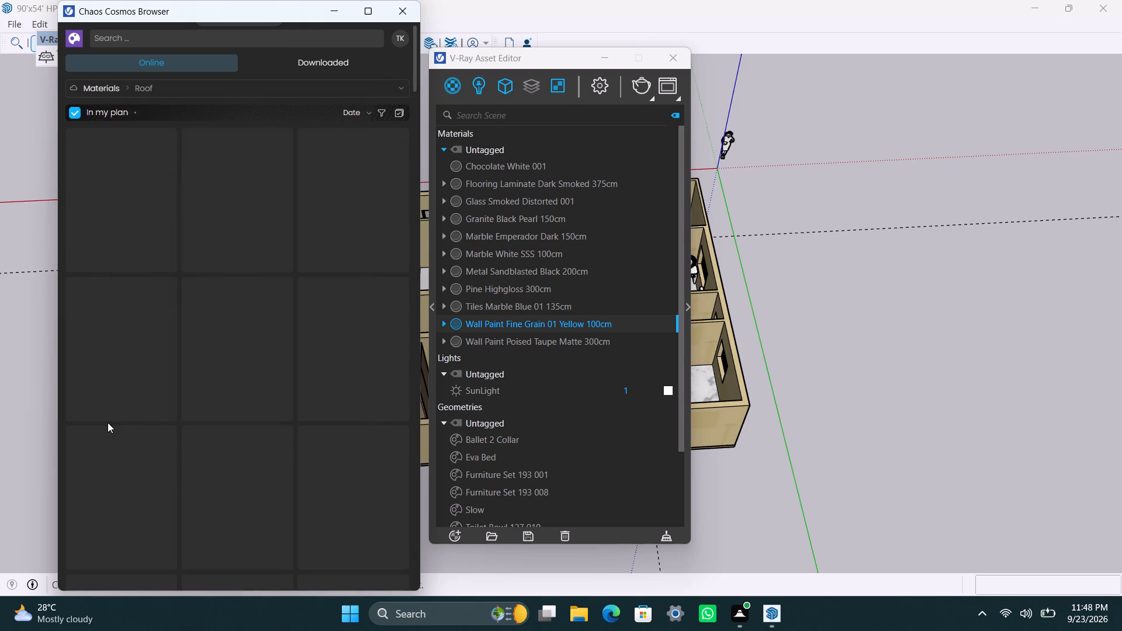
scroll(240, 390, "down", 2)
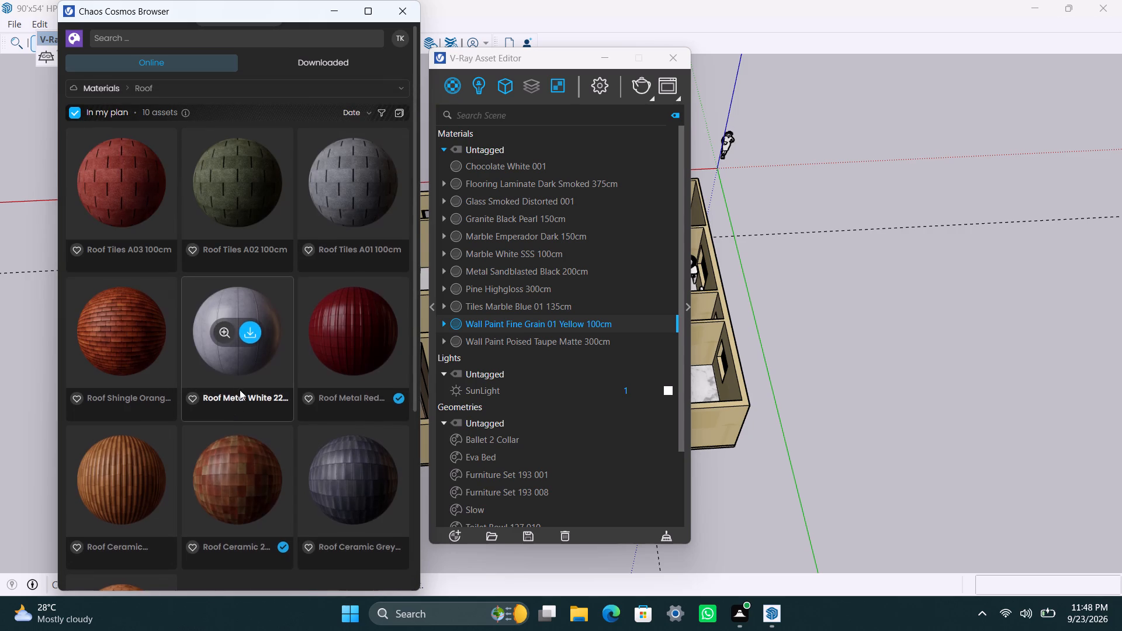
scroll(240, 390, "down", 1)
scroll(189, 456, "up", 2)
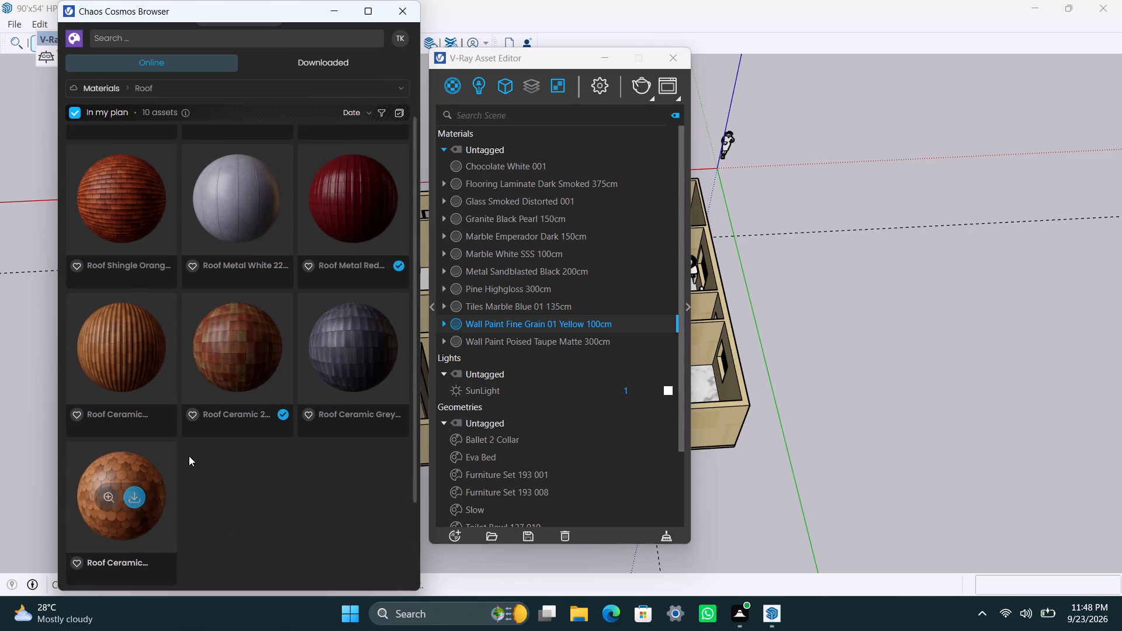
scroll(186, 450, "up", 2)
Look through the Wood category of Chaos Cosmos materials for a suitable finish.
left_click(194, 91)
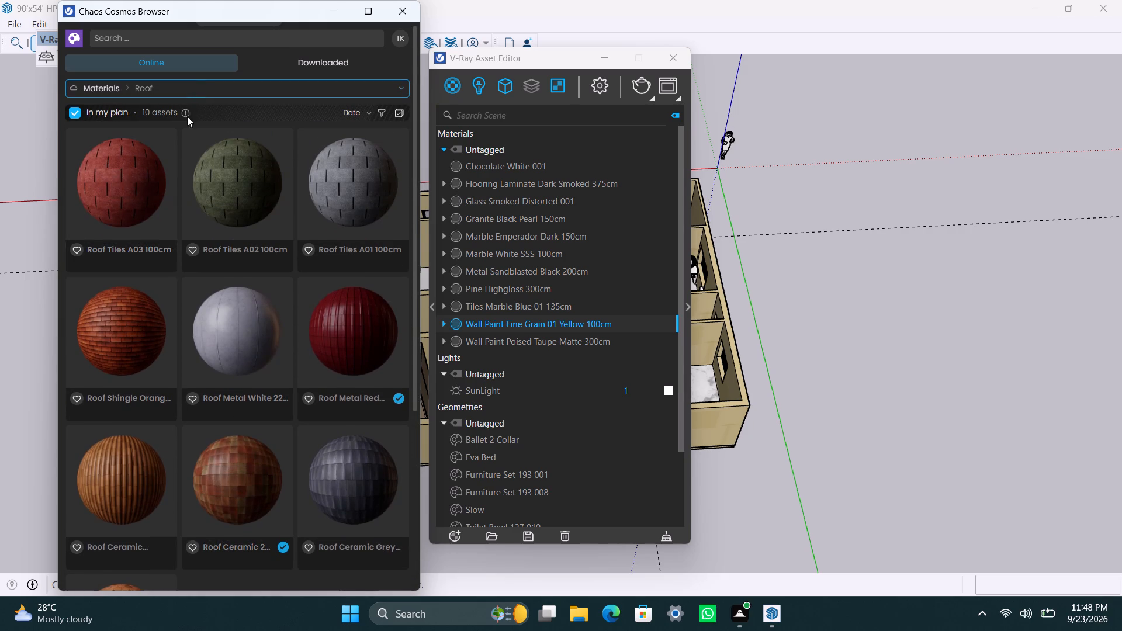
left_click(110, 512)
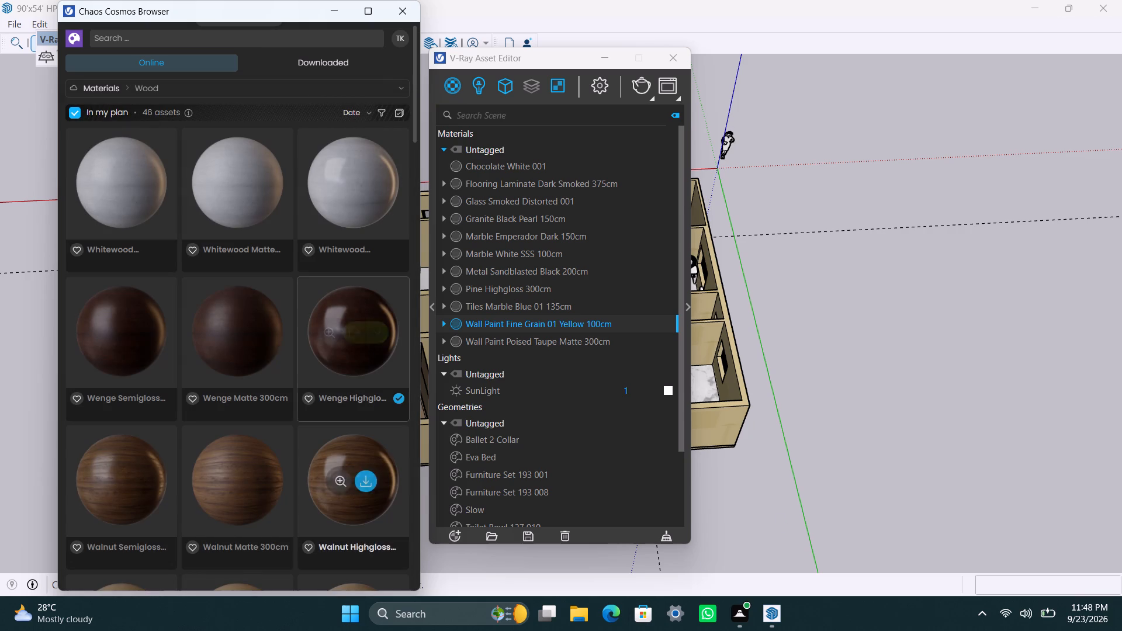
scroll(316, 366, "down", 9)
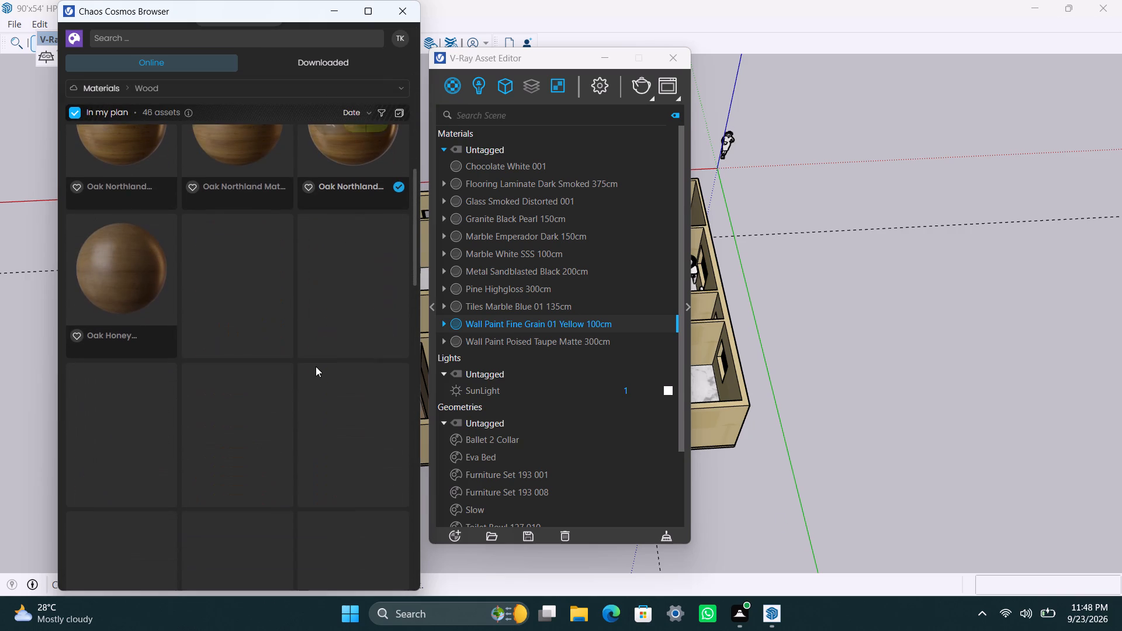
scroll(316, 366, "down", 6)
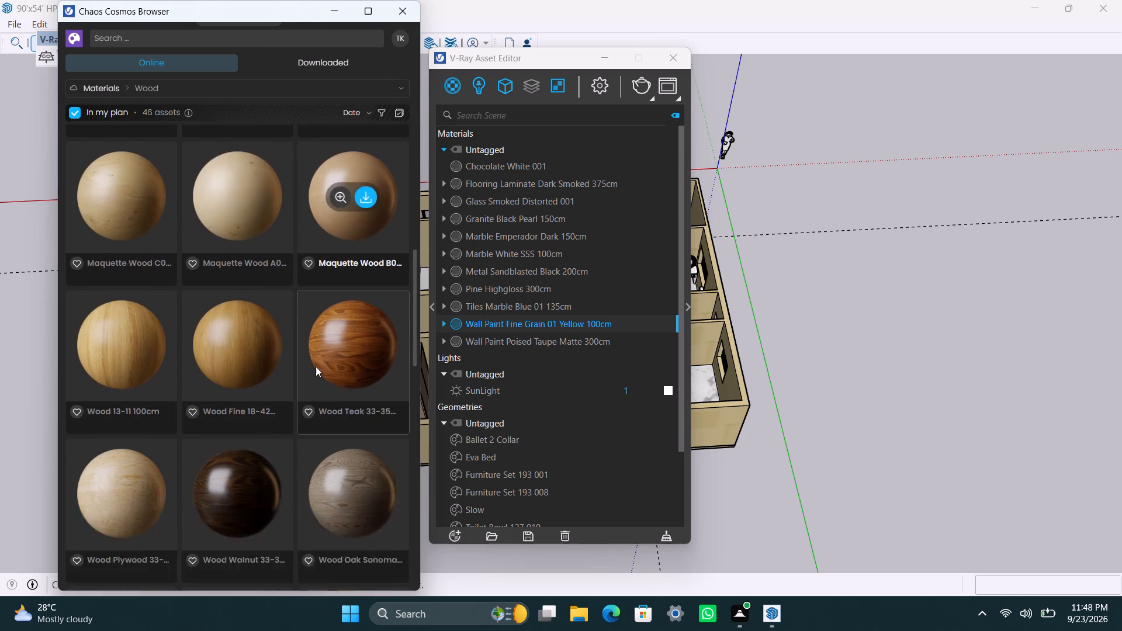
scroll(316, 366, "down", 11)
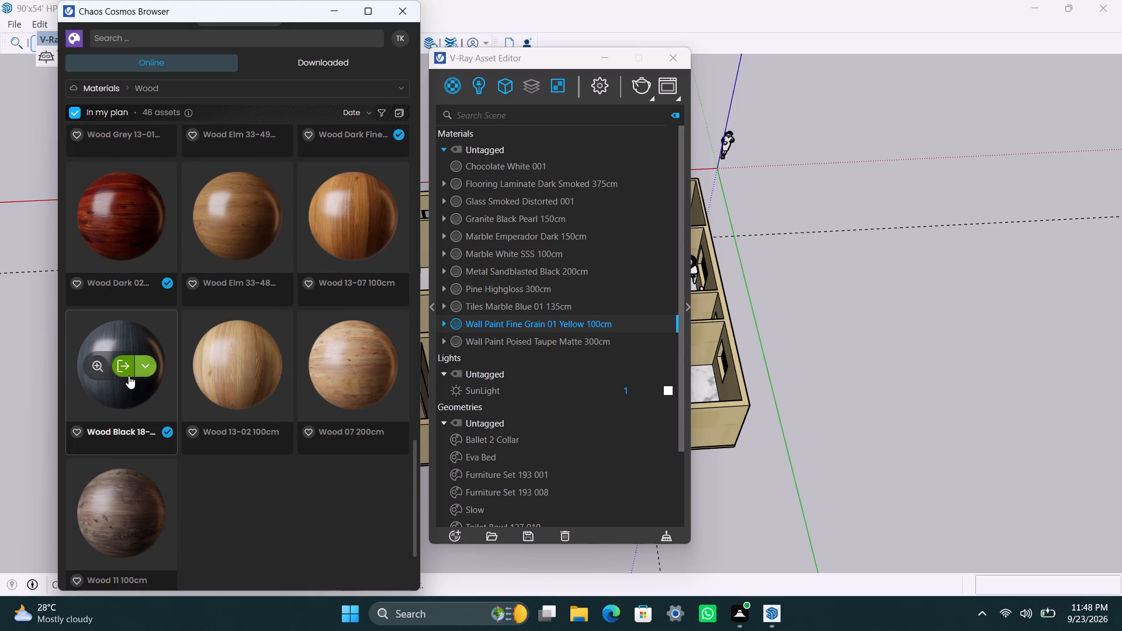
scroll(132, 471, "down", 2)
scroll(137, 476, "up", 3)
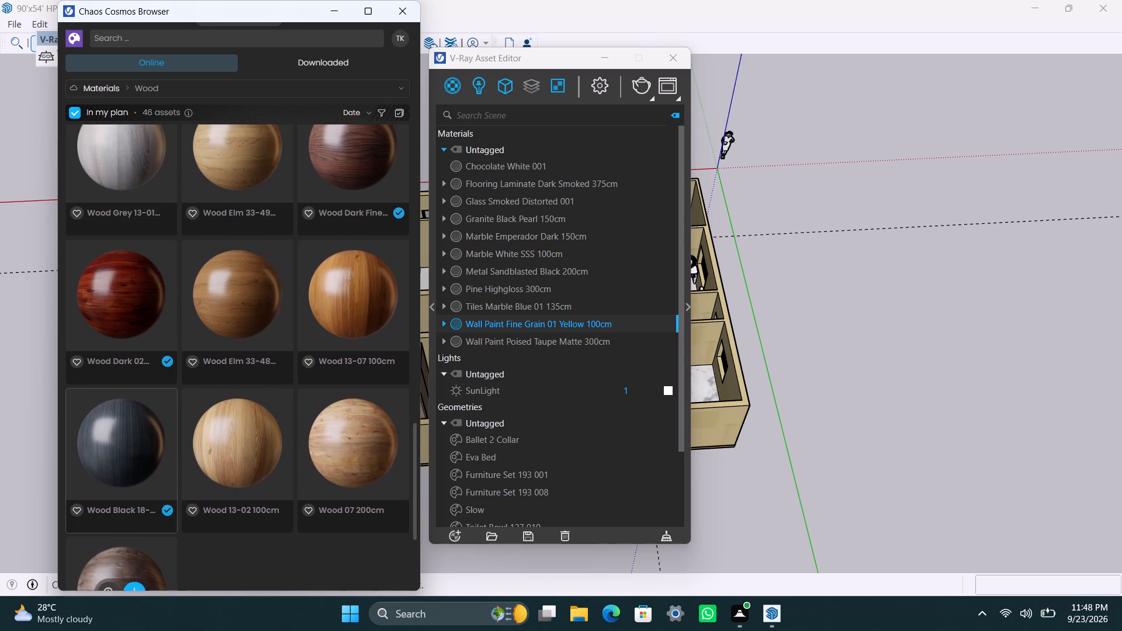
scroll(148, 479, "up", 5)
scroll(185, 433, "up", 10)
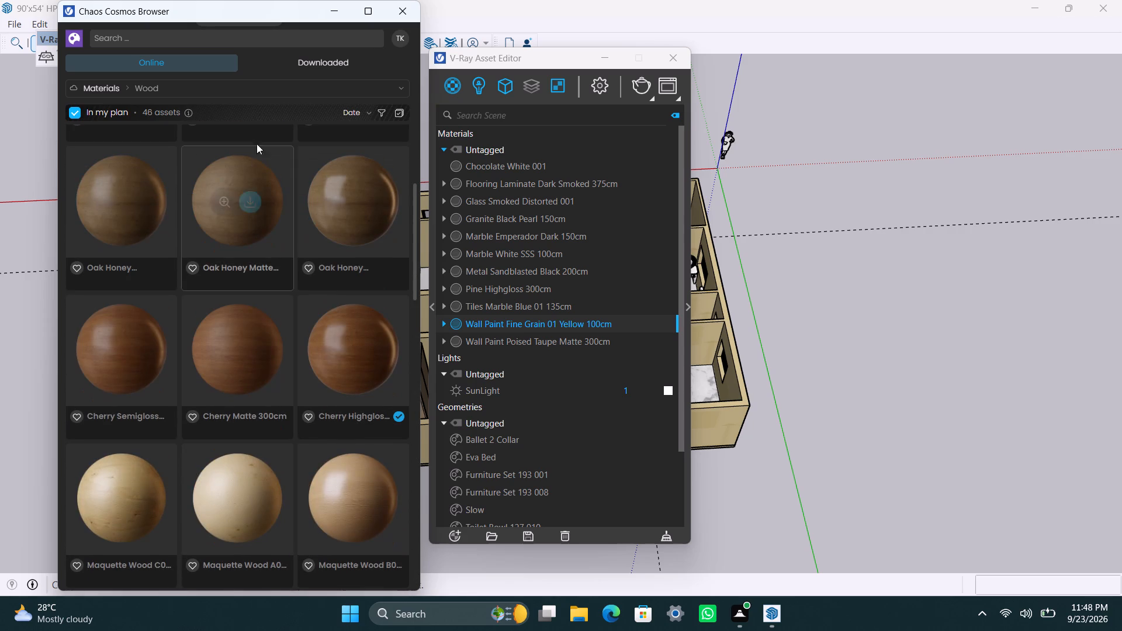
Look through the Ceramic & porcelain category of Chaos Cosmos materials for a suitable finish.
left_click(280, 92)
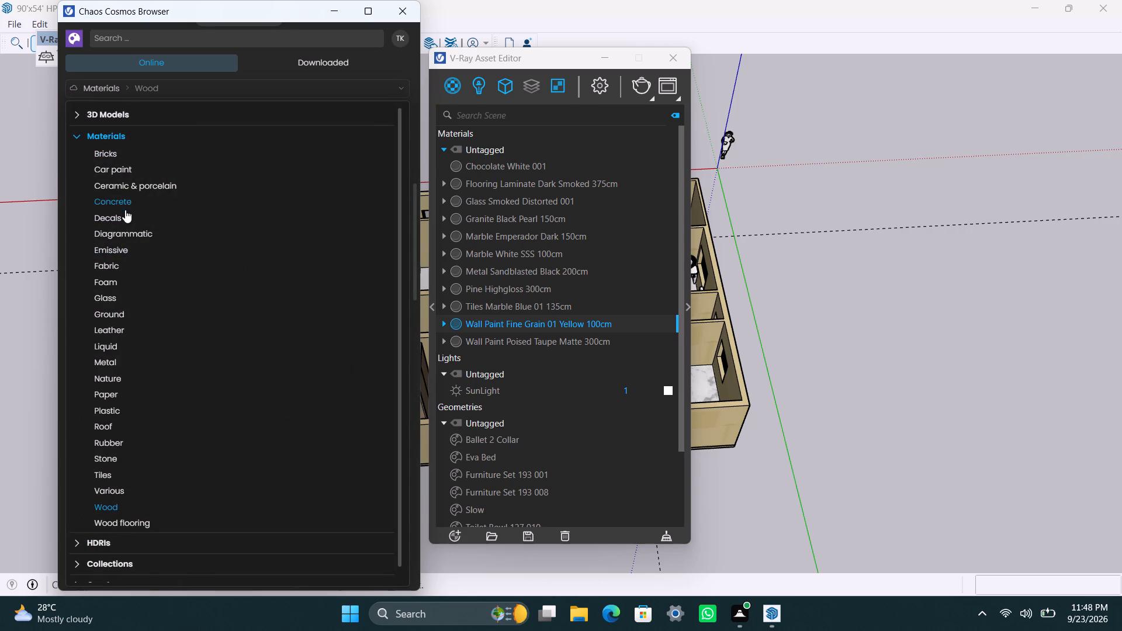
left_click(122, 190)
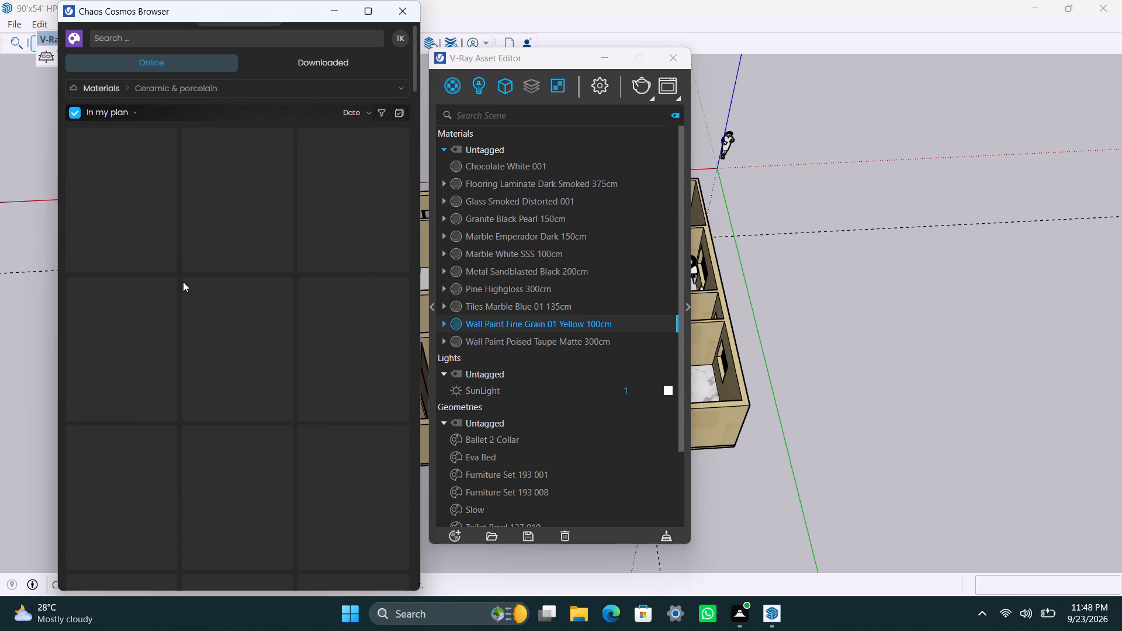
scroll(254, 450, "down", 3)
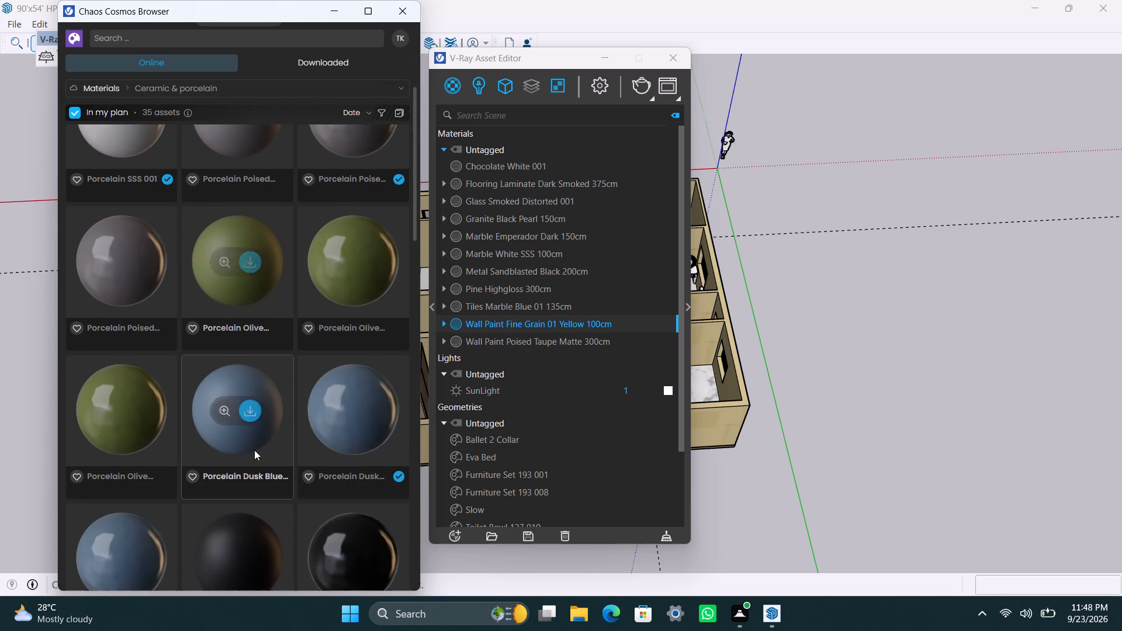
scroll(355, 429, "down", 2)
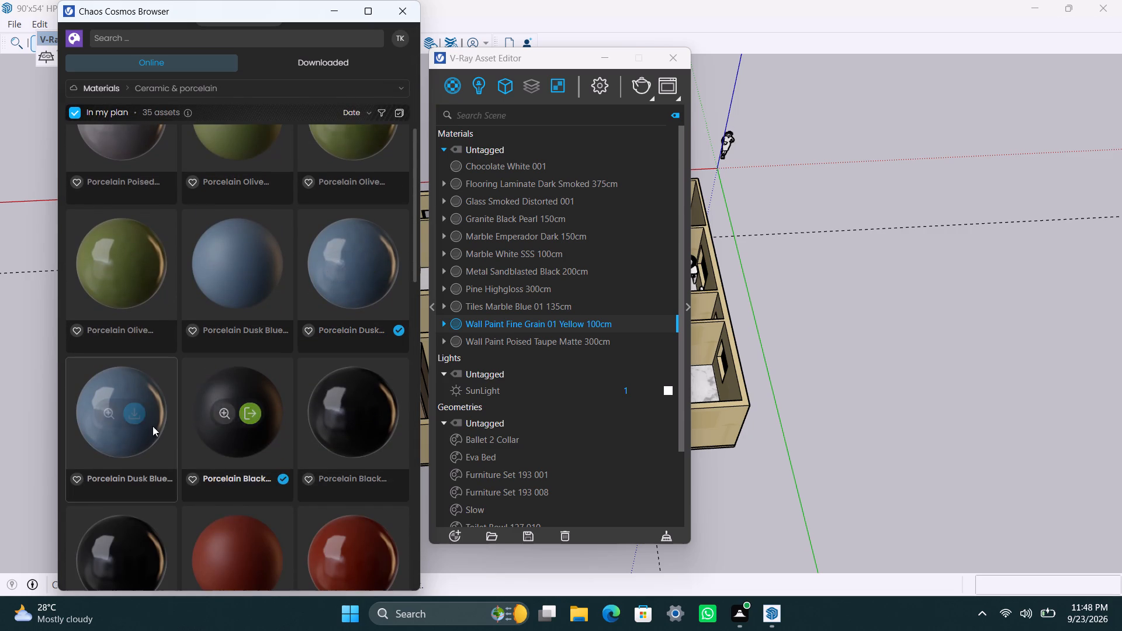
scroll(141, 421, "down", 8)
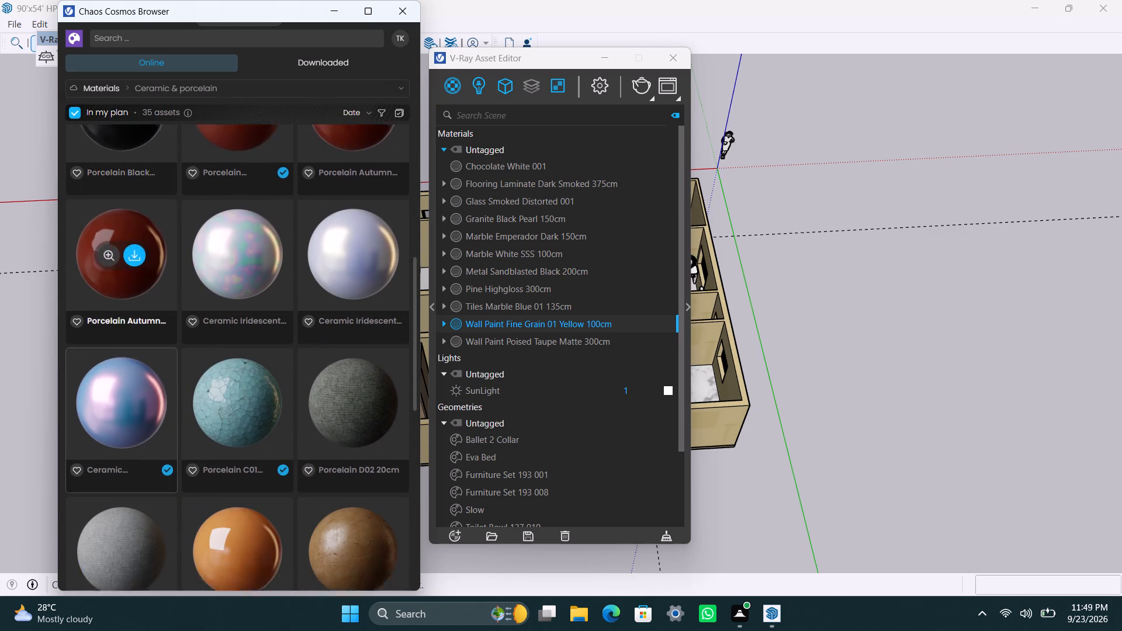
scroll(141, 421, "down", 4)
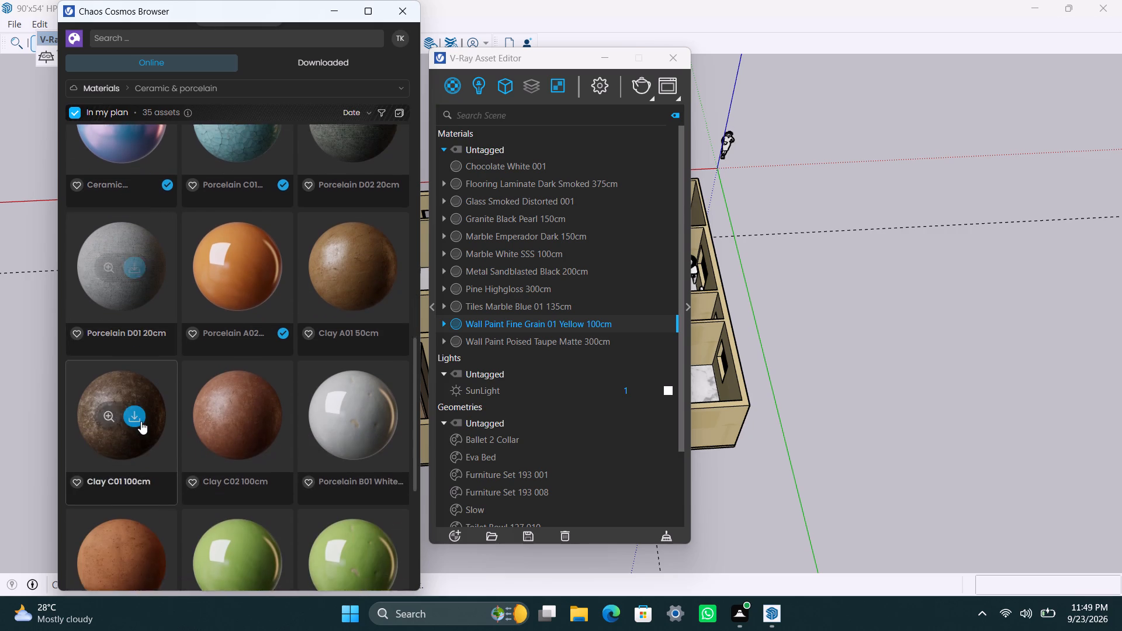
scroll(141, 421, "down", 2)
scroll(140, 422, "up", 8)
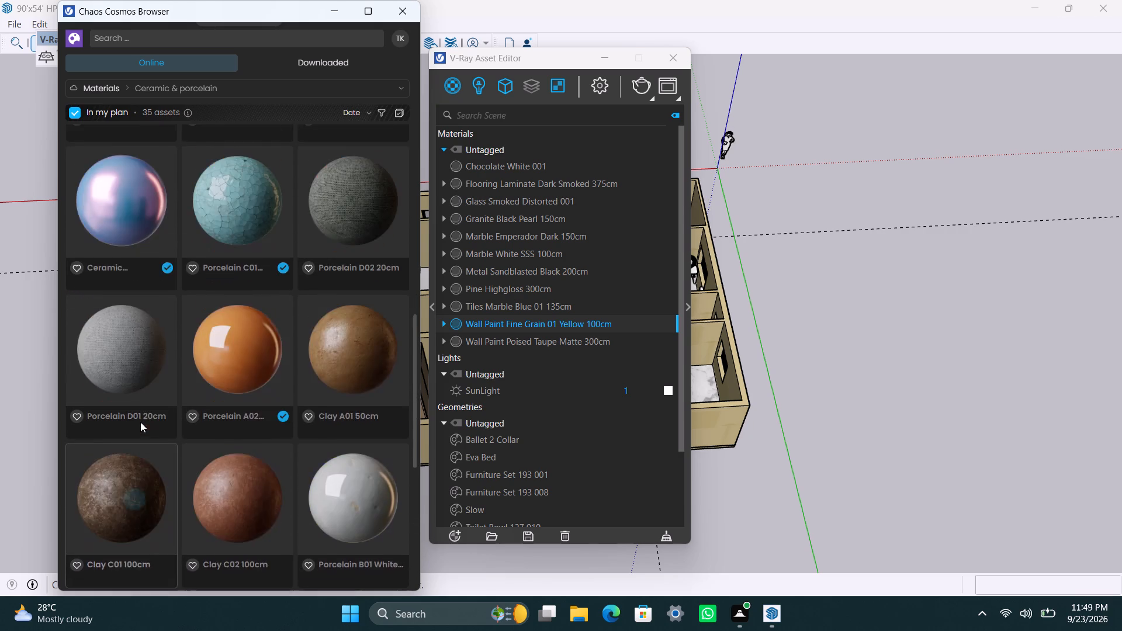
scroll(140, 422, "up", 5)
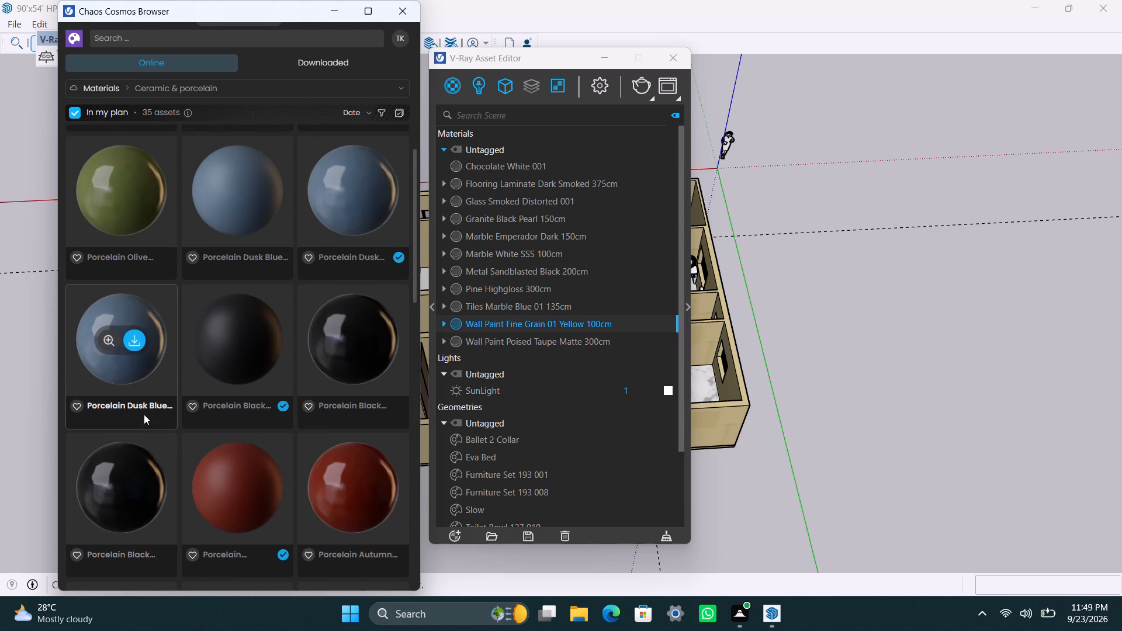
Download Porcelain Dusk Blue Glossy 001 and import it into the scene, then minimise the Cosmos browser.
scroll(144, 414, "up", 1)
left_click(140, 414)
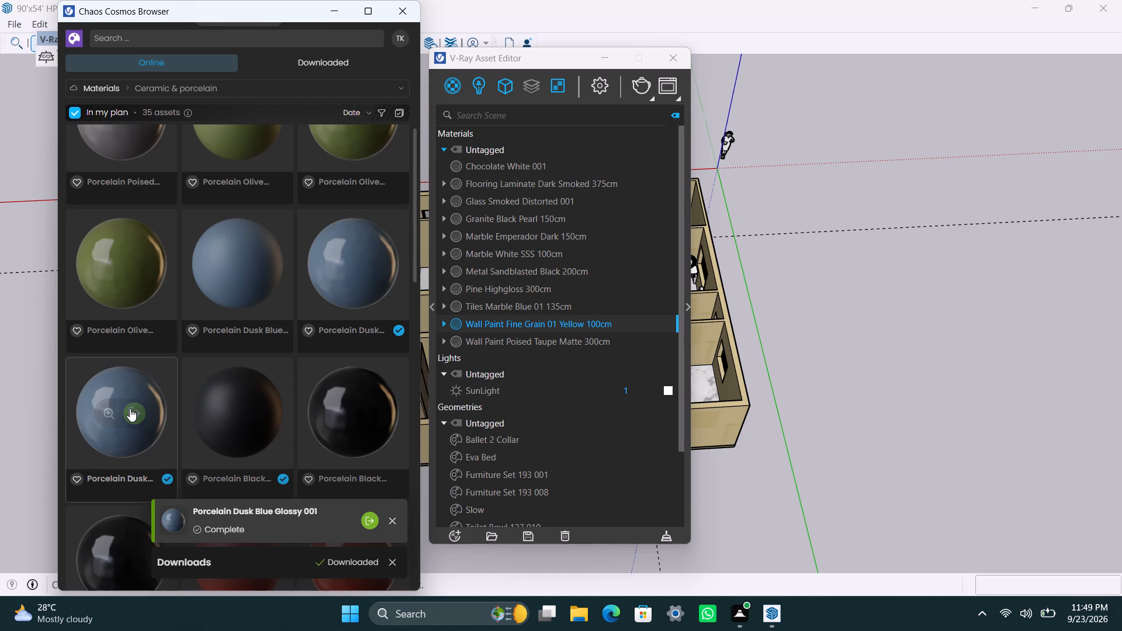
left_click(130, 408)
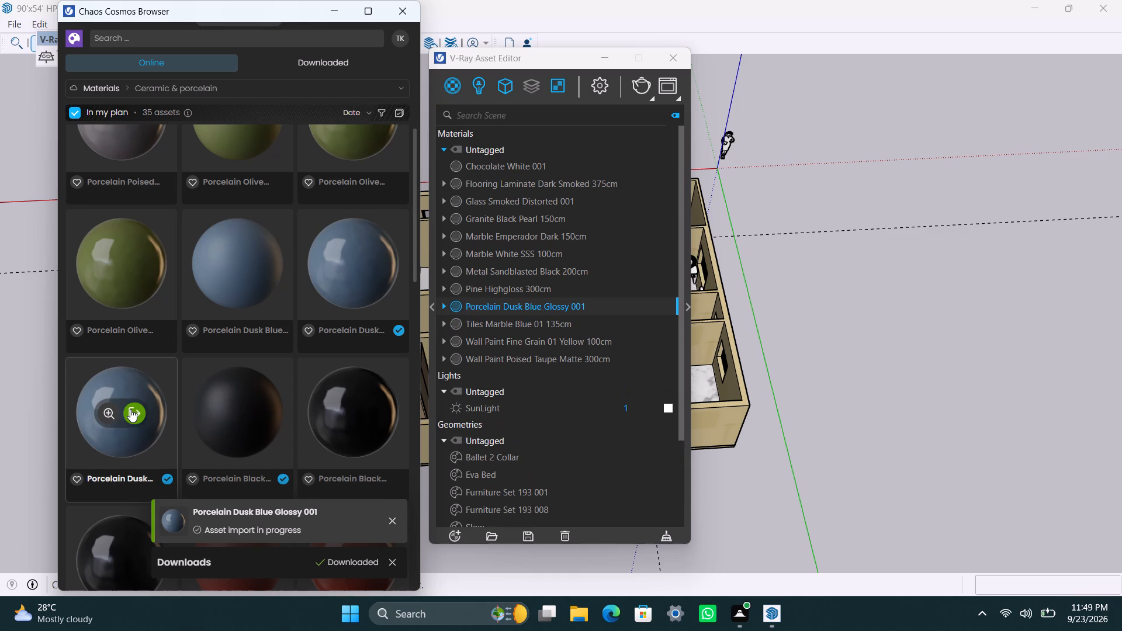
left_click(328, 8)
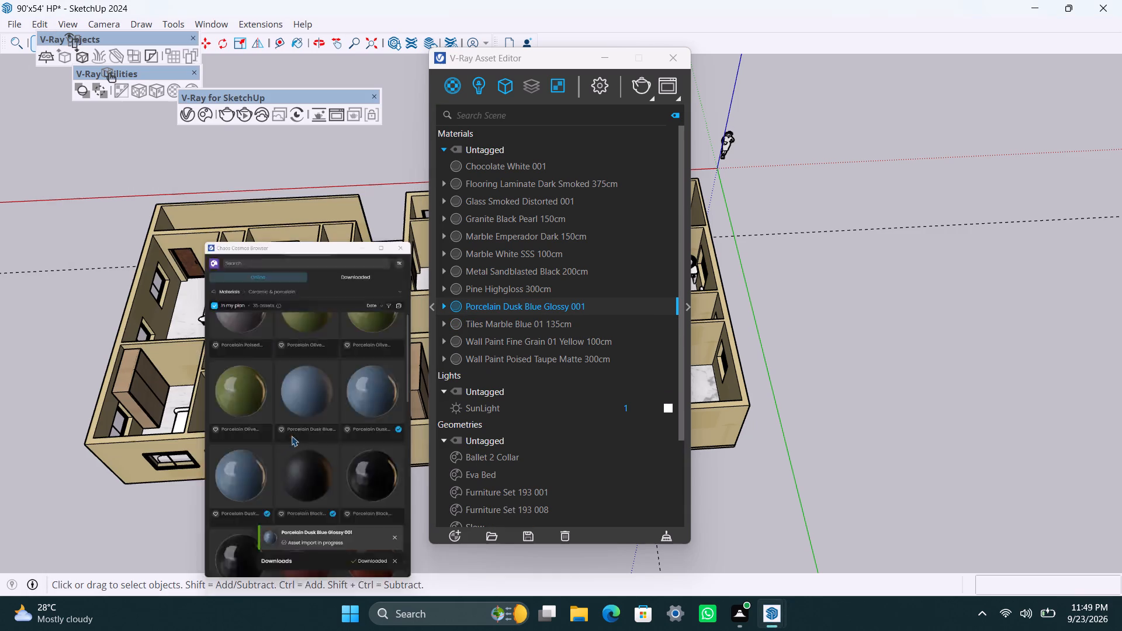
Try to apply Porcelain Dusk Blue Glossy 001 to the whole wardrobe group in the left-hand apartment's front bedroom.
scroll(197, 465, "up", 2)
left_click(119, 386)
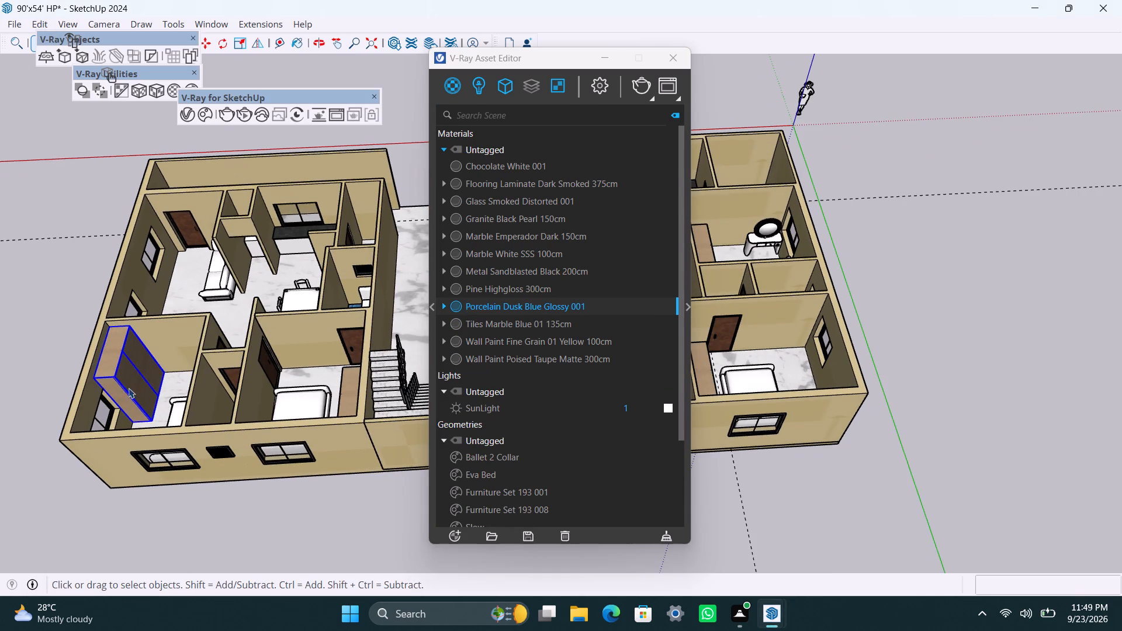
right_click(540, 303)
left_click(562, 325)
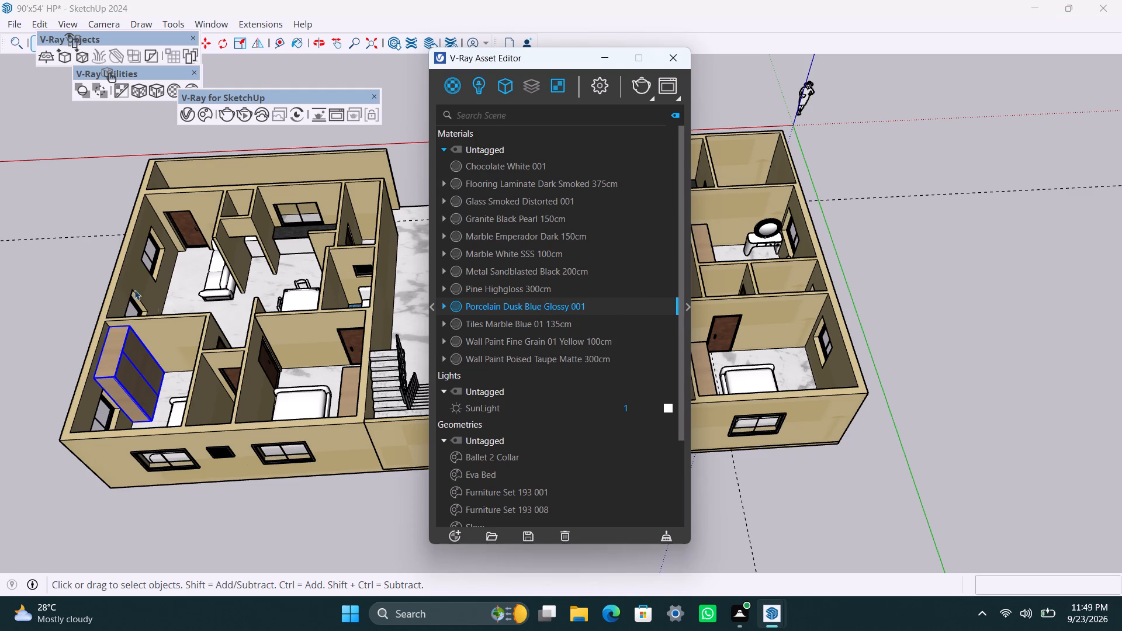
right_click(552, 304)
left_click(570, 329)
Apply Porcelain Dusk Blue Glossy 001 to the wardrobe's body geometry inside its group, using fitted cubic projection.
triple_click(116, 369)
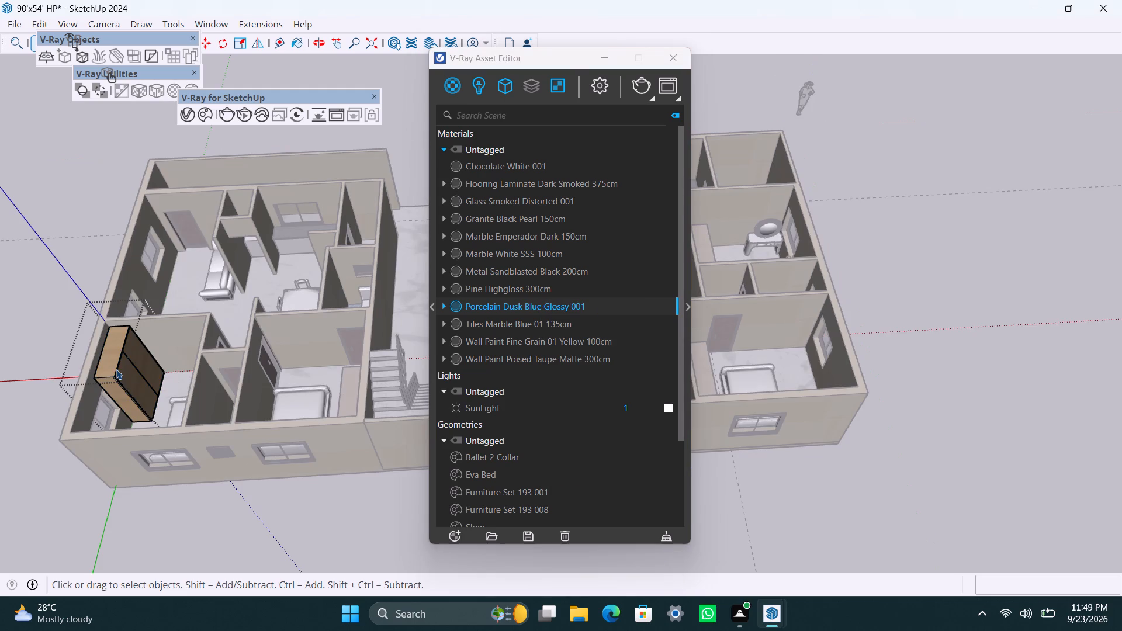
triple_click(121, 370)
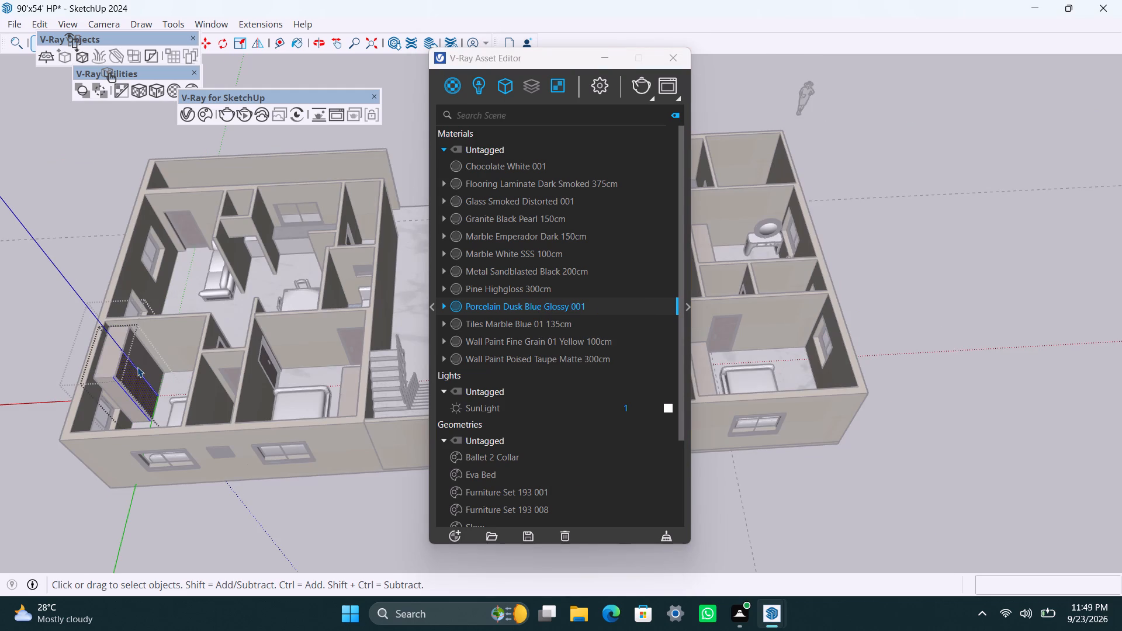
left_click(43, 323)
triple_click(104, 365)
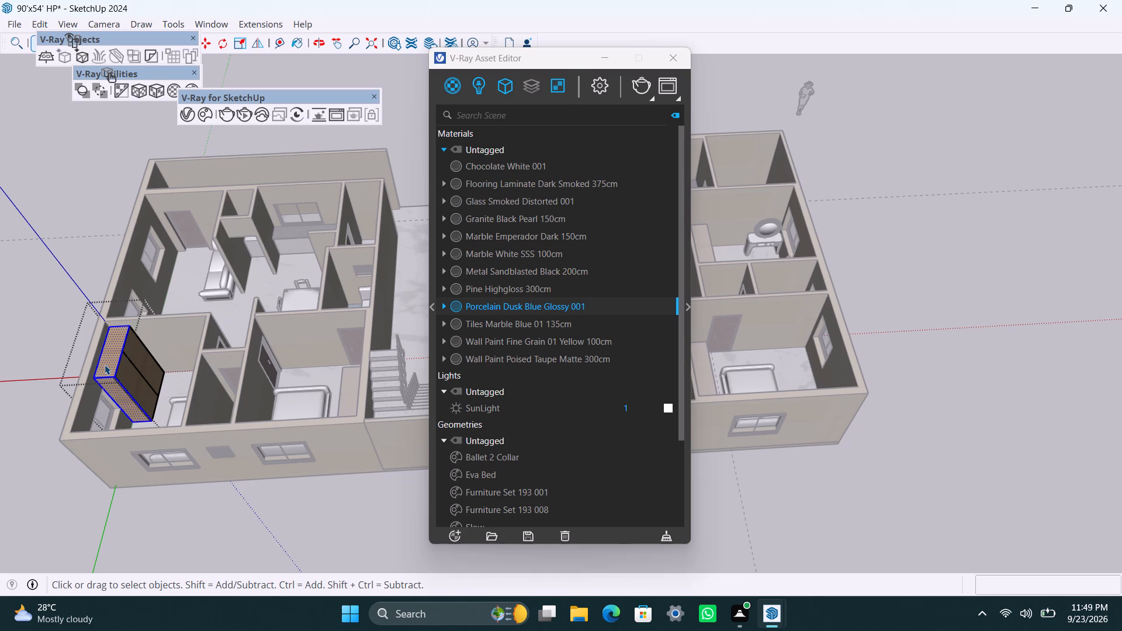
left_click(105, 365)
left_click(133, 380, "shift")
left_click(136, 352, "shift")
right_click(513, 307)
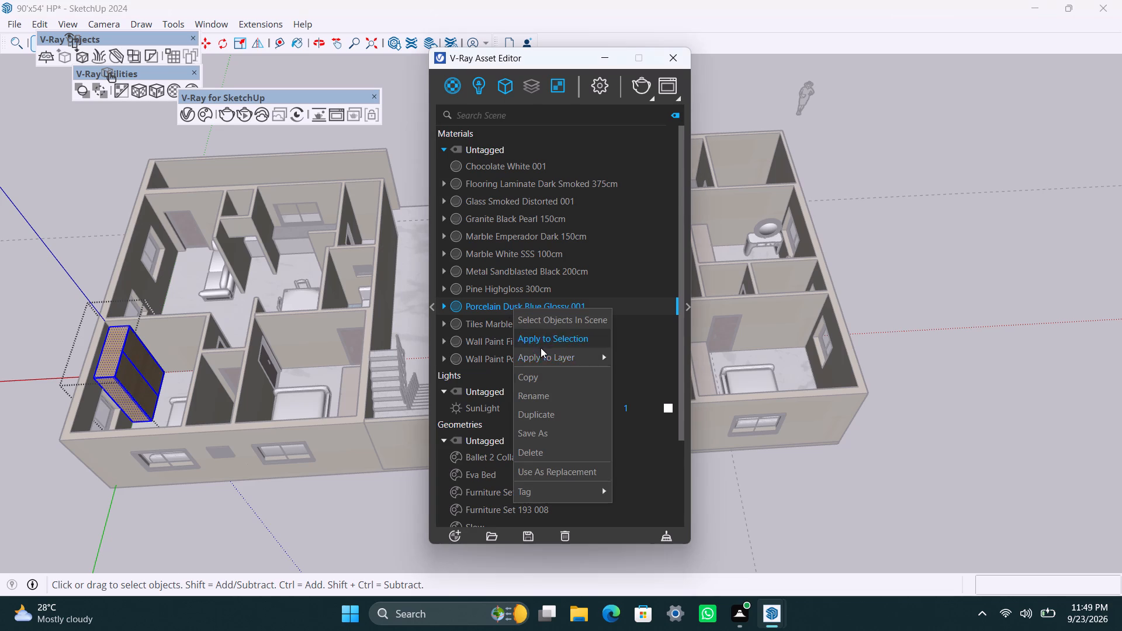
left_click(542, 335)
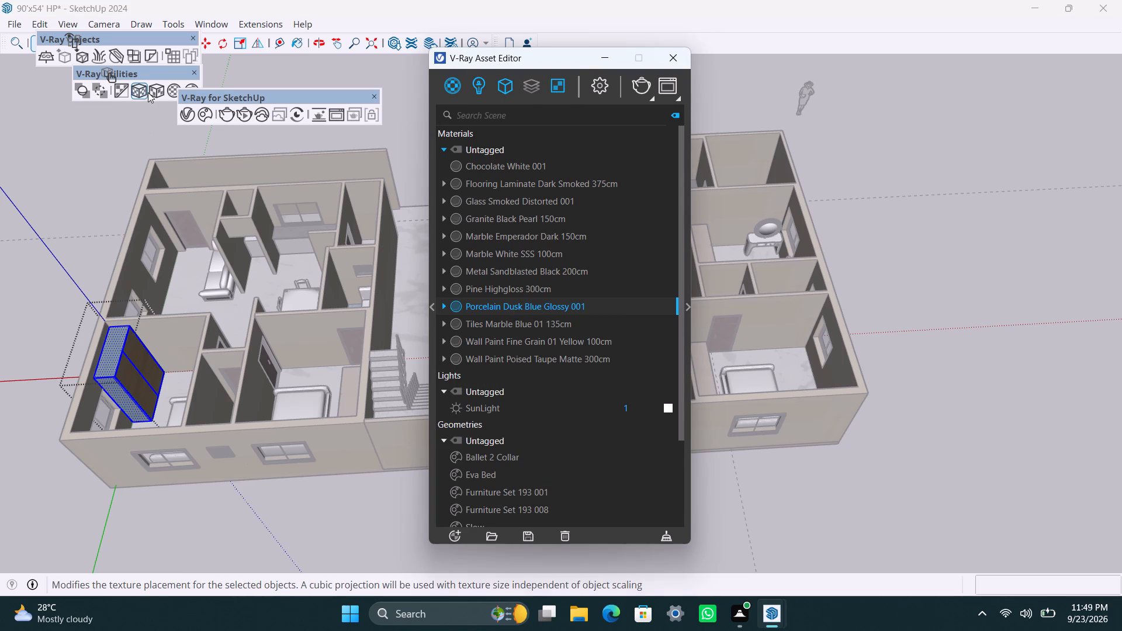
left_click(157, 89)
left_click(68, 222)
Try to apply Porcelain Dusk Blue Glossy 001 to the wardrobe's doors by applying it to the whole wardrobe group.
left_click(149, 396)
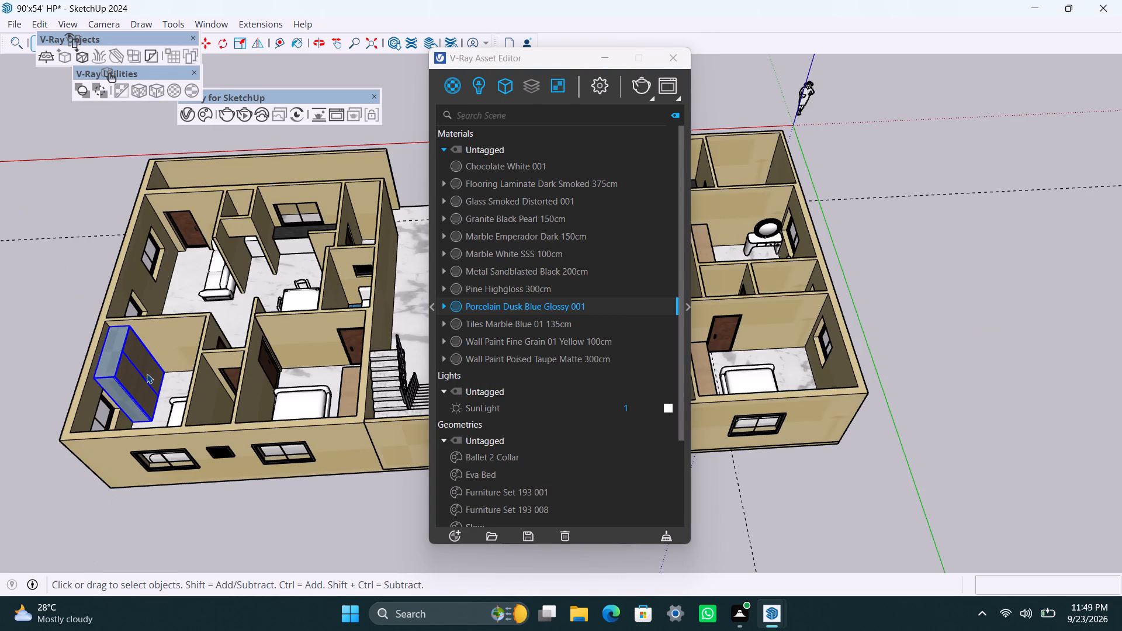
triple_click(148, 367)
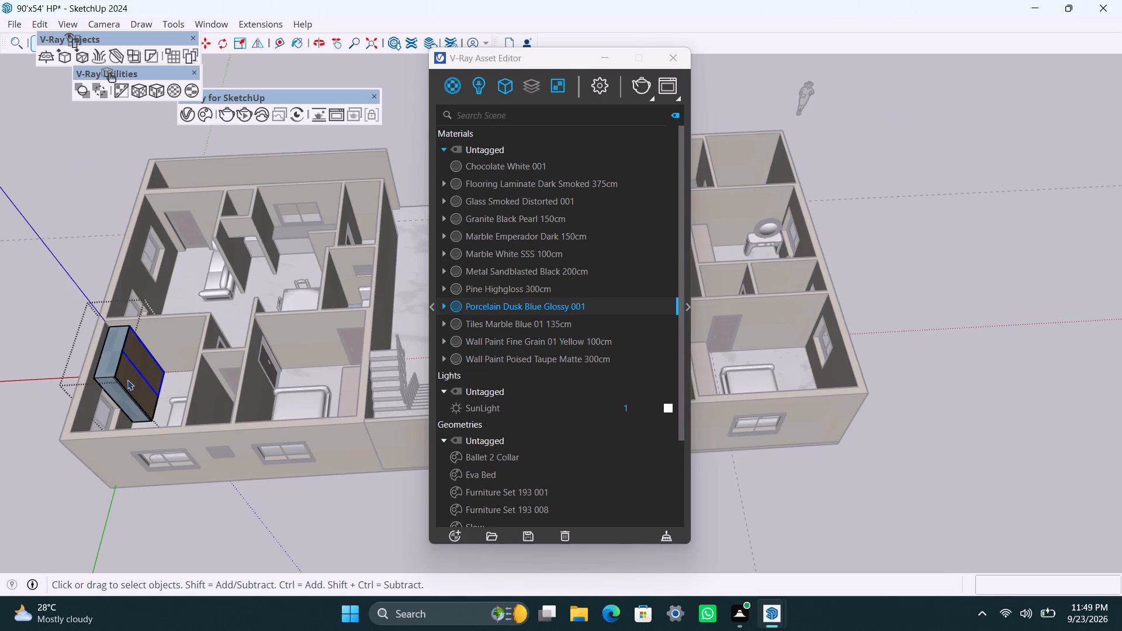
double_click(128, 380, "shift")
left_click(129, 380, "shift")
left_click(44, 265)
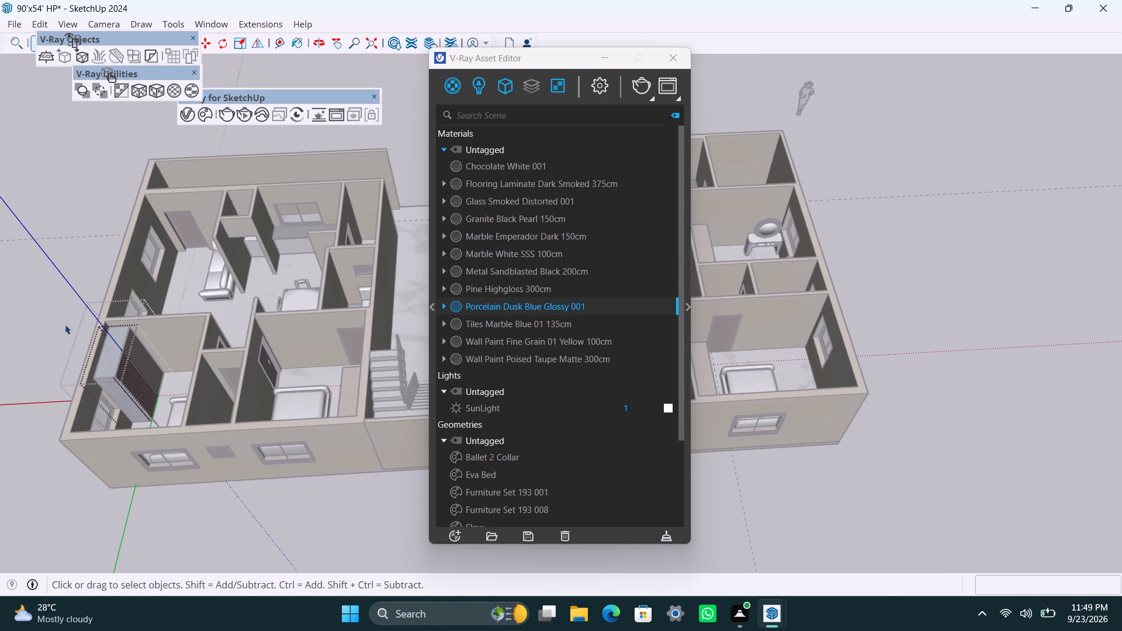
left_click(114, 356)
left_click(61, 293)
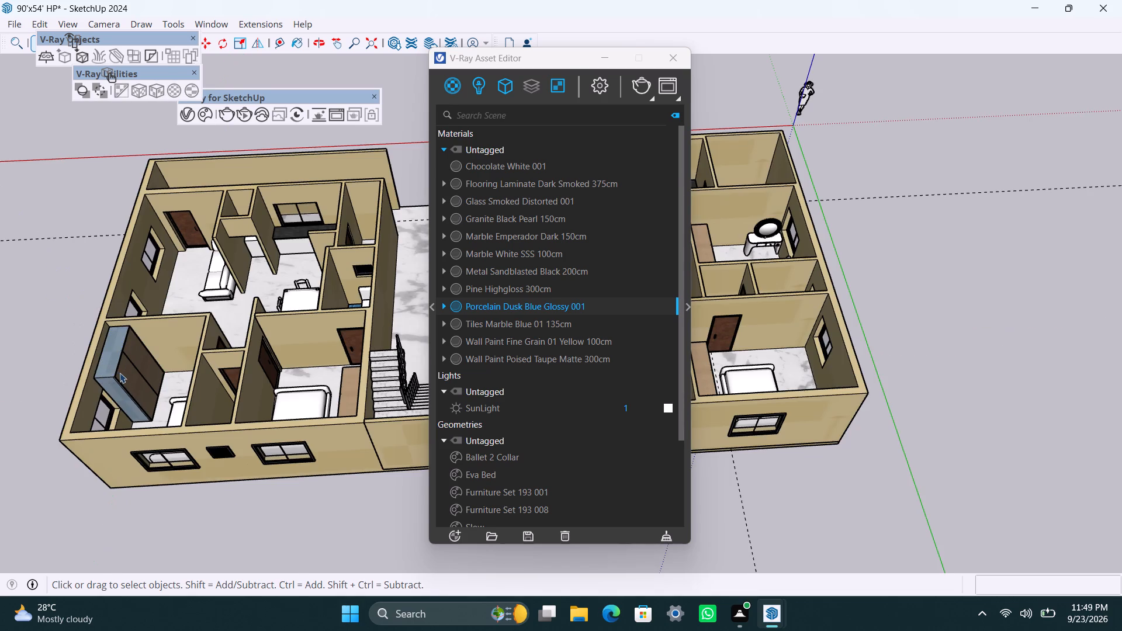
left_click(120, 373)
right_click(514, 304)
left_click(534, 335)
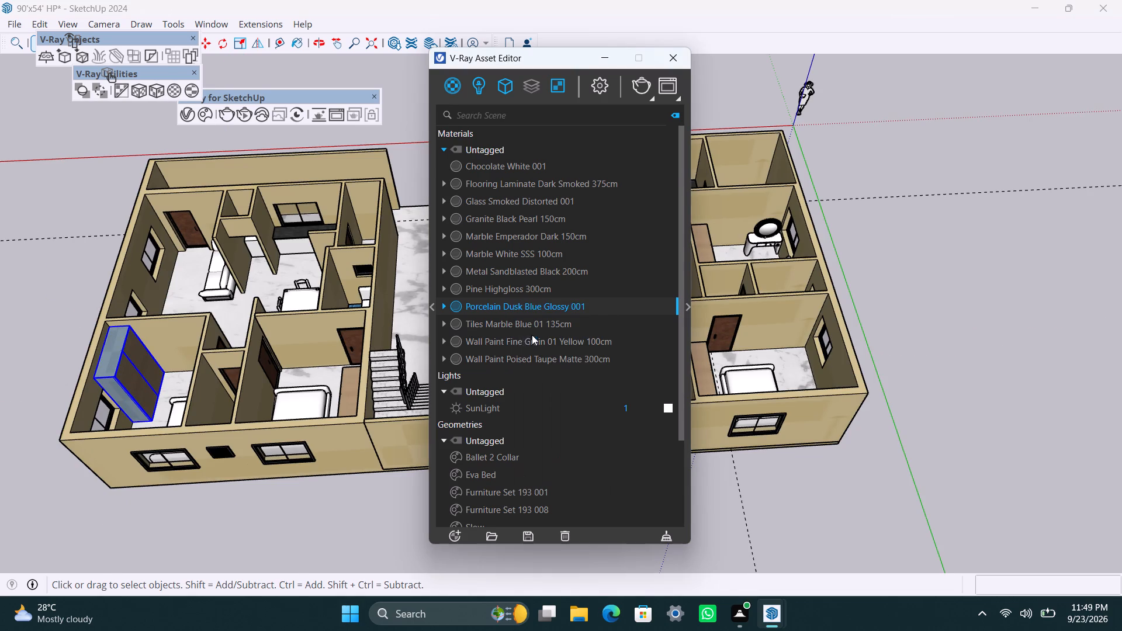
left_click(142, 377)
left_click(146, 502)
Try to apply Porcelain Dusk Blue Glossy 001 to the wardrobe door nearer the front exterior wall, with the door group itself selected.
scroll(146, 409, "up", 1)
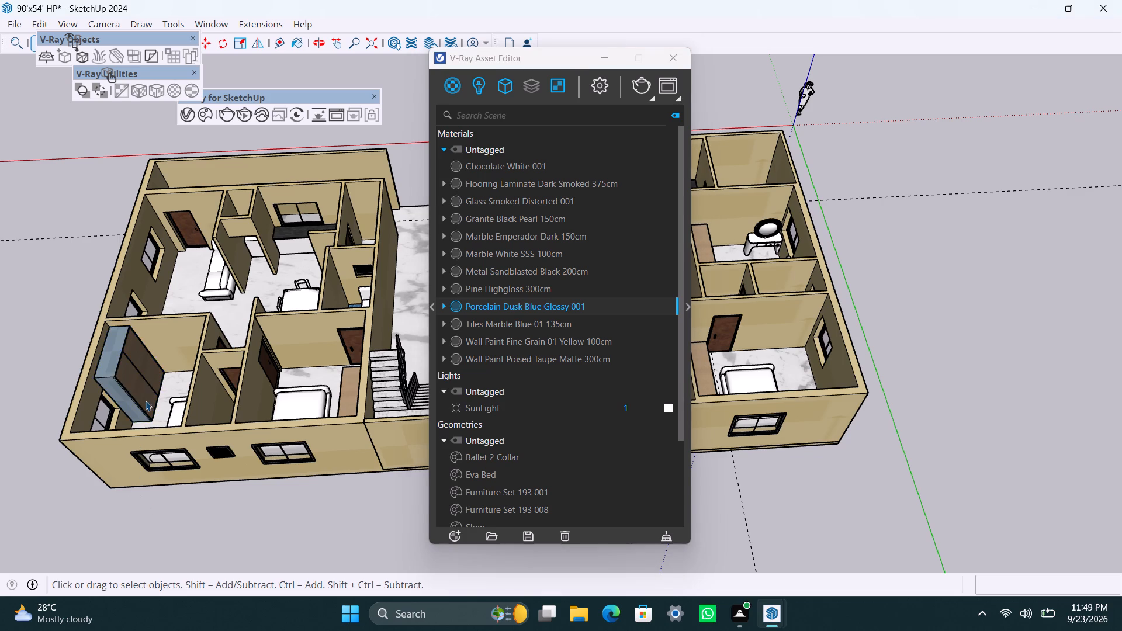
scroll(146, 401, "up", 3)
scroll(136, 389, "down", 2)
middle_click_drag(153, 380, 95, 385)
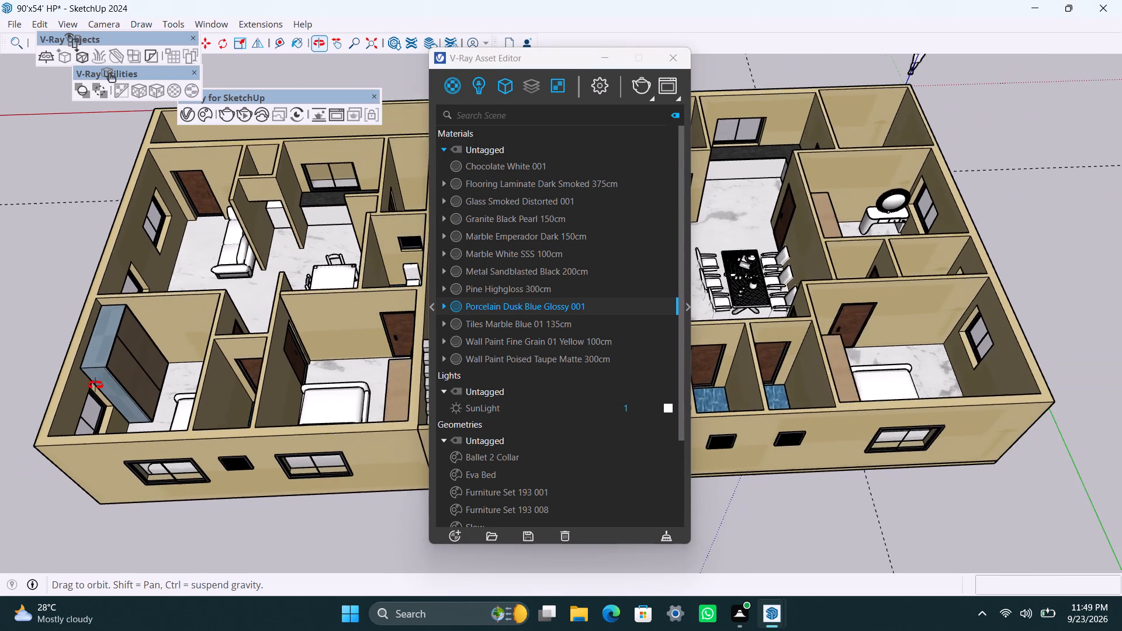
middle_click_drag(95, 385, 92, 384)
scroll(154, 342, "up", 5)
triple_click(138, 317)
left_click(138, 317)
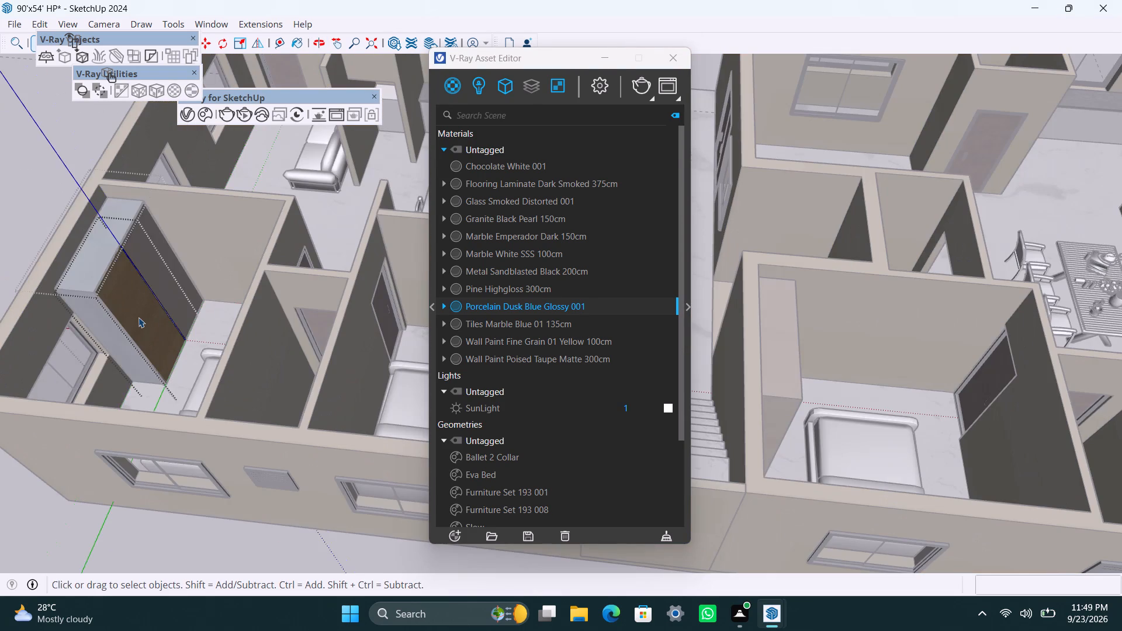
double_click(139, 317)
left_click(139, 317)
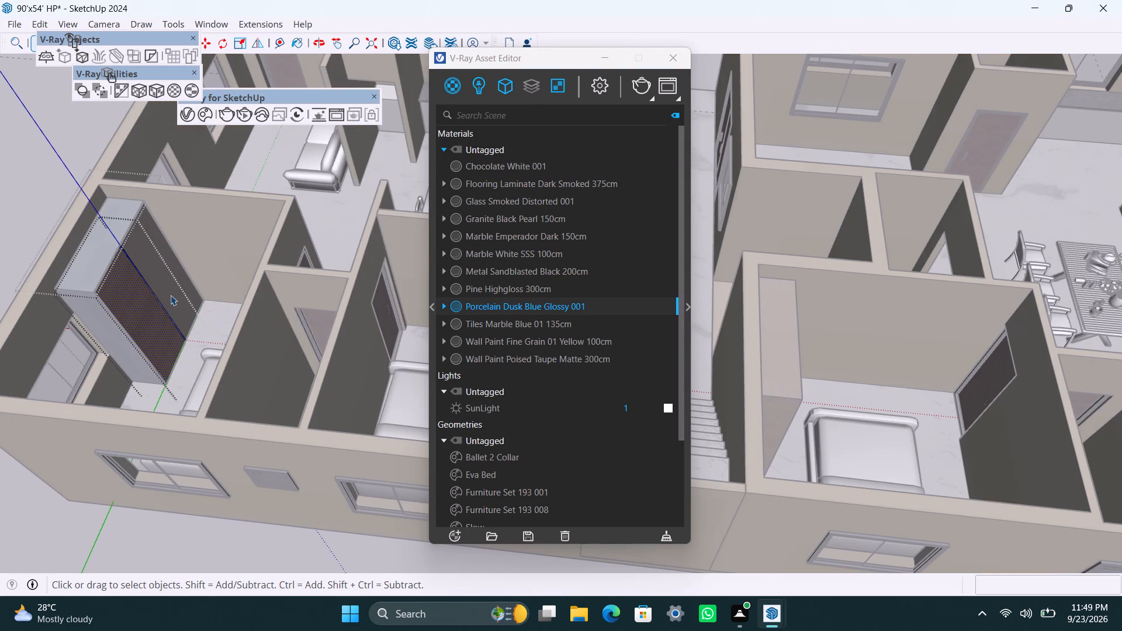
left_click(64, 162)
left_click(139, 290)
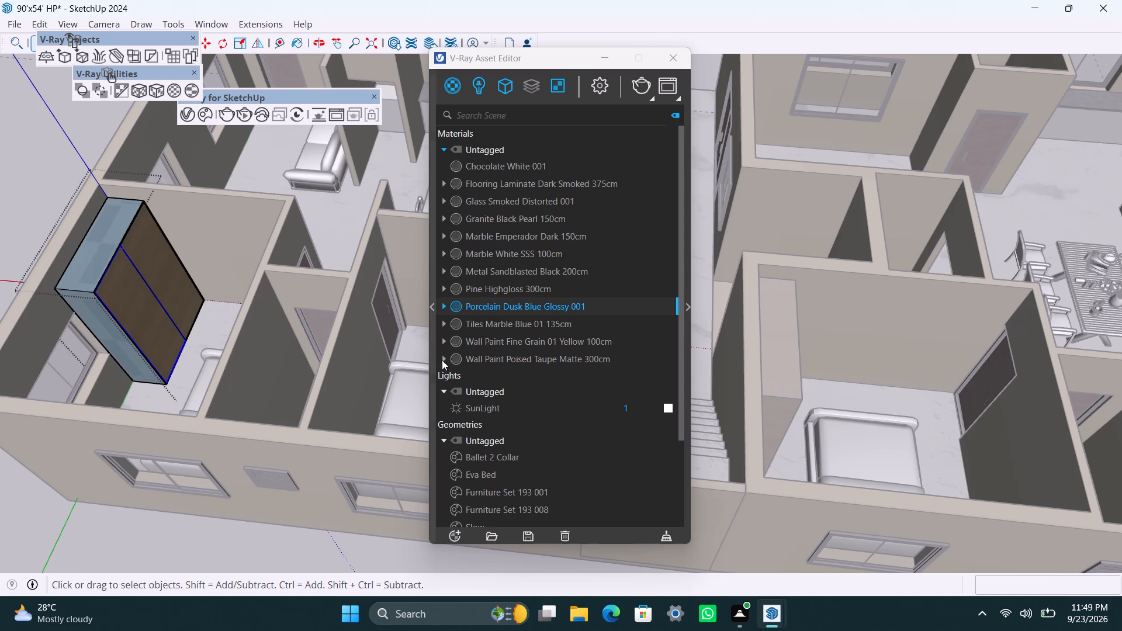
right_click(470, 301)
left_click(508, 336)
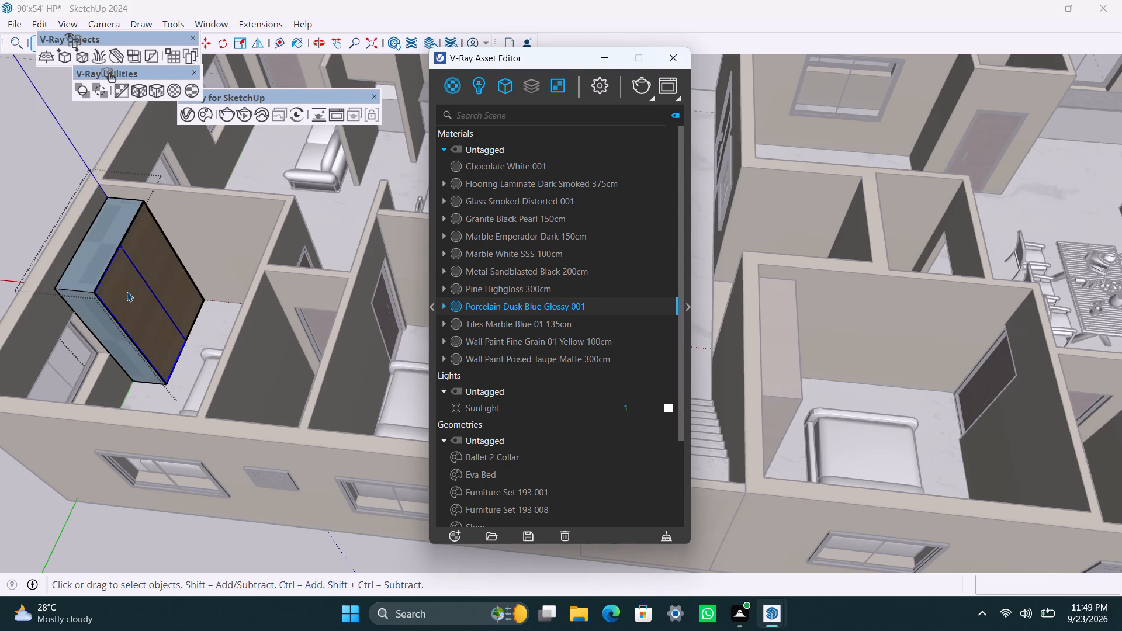
Apply Porcelain Dusk Blue Glossy 001 to the faces inside that front-side wardrobe door group, using fitted cubic projection.
triple_click(127, 292)
left_click(127, 292)
right_click(480, 303)
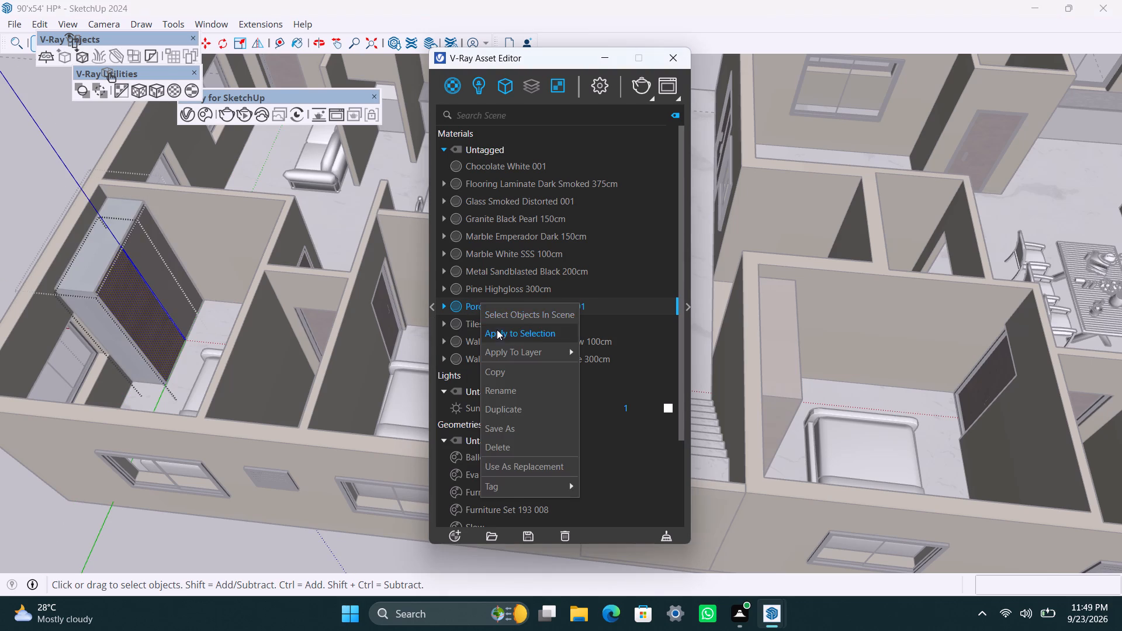
left_click(497, 330)
left_click(157, 88)
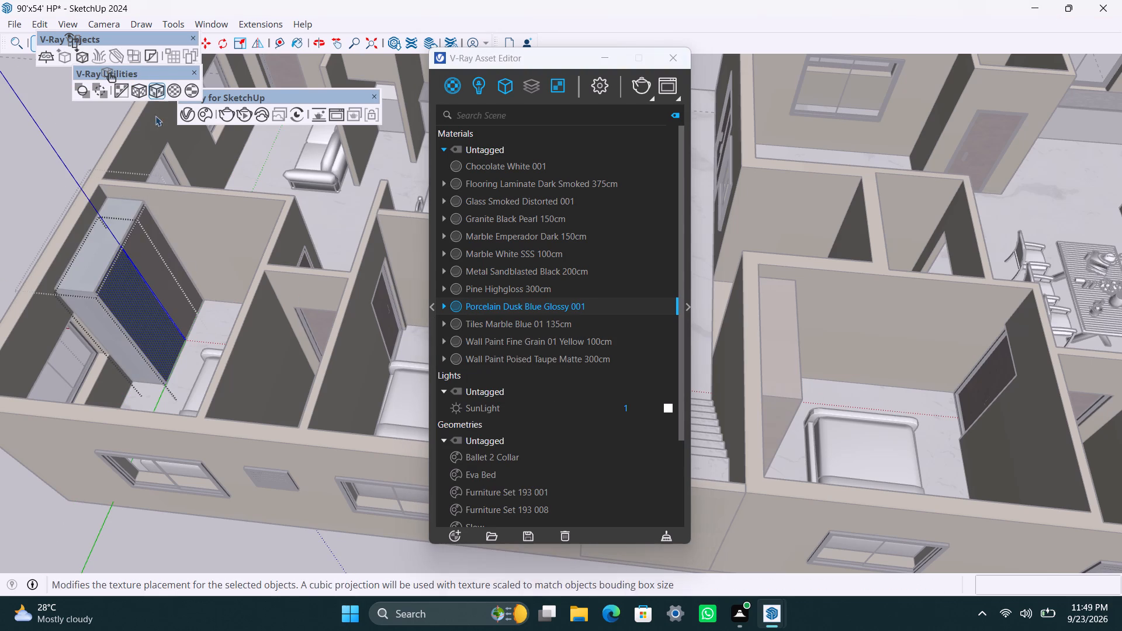
left_click(93, 148)
Apply Porcelain Dusk Blue Glossy 001 to the faces inside the same wardrobe's other door, using fitted cubic projection.
triple_click(169, 290)
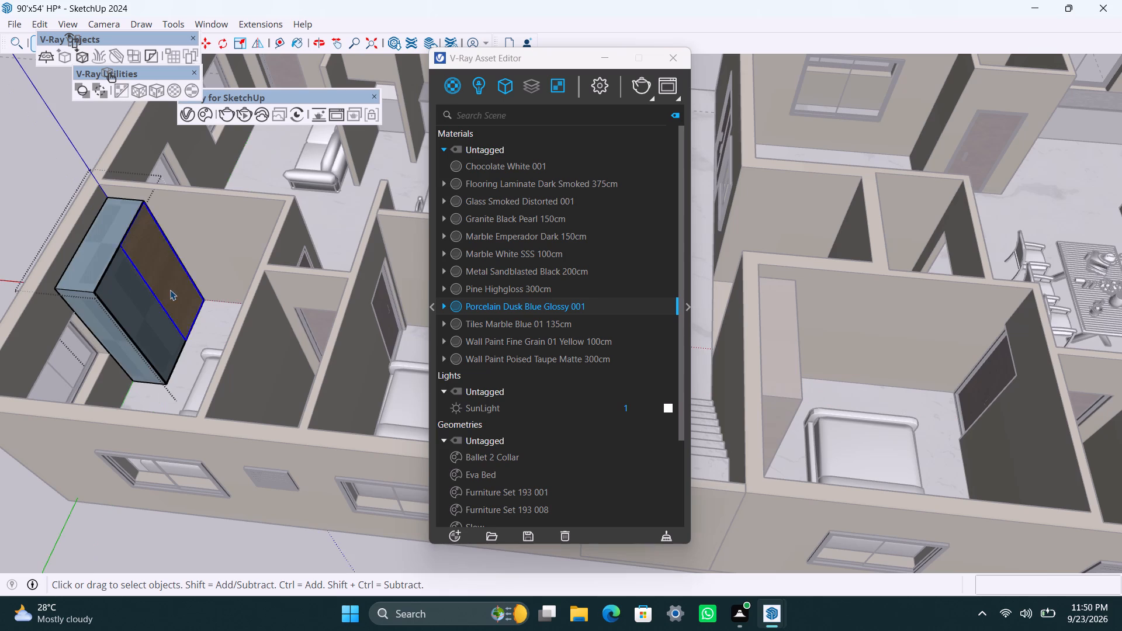
left_click(170, 290)
right_click(552, 306)
left_click(560, 331)
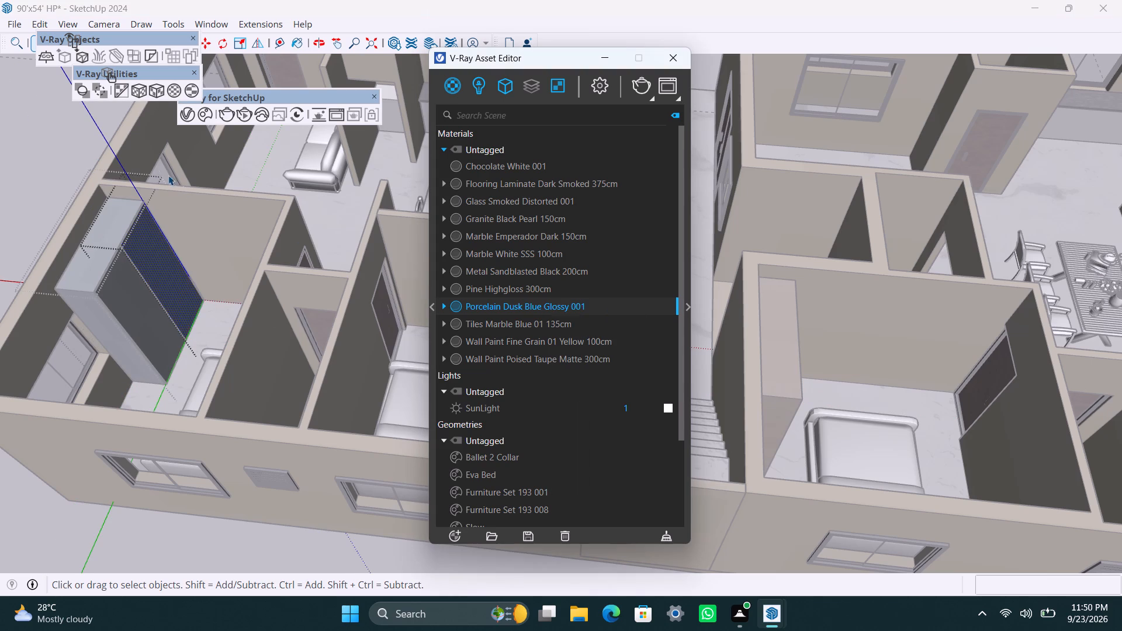
left_click(155, 88)
left_click(62, 128)
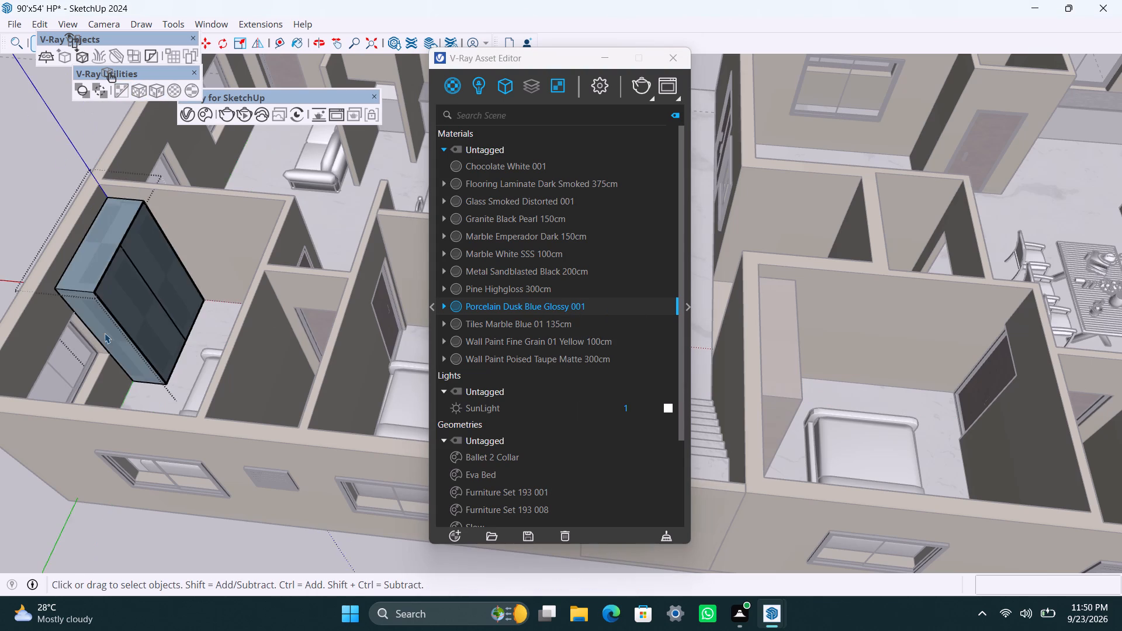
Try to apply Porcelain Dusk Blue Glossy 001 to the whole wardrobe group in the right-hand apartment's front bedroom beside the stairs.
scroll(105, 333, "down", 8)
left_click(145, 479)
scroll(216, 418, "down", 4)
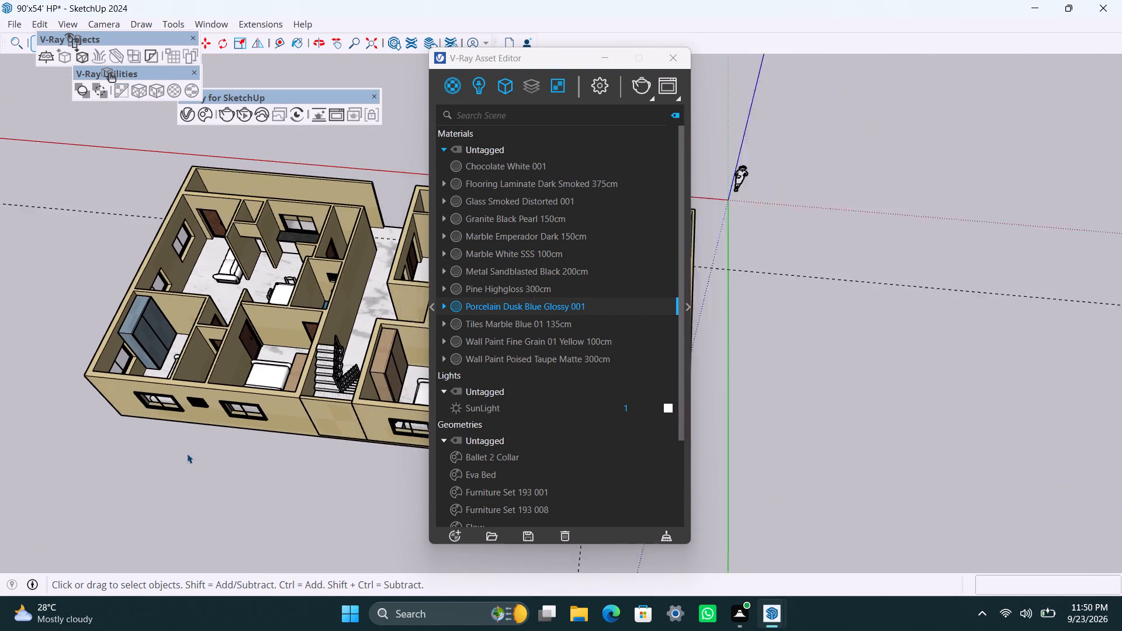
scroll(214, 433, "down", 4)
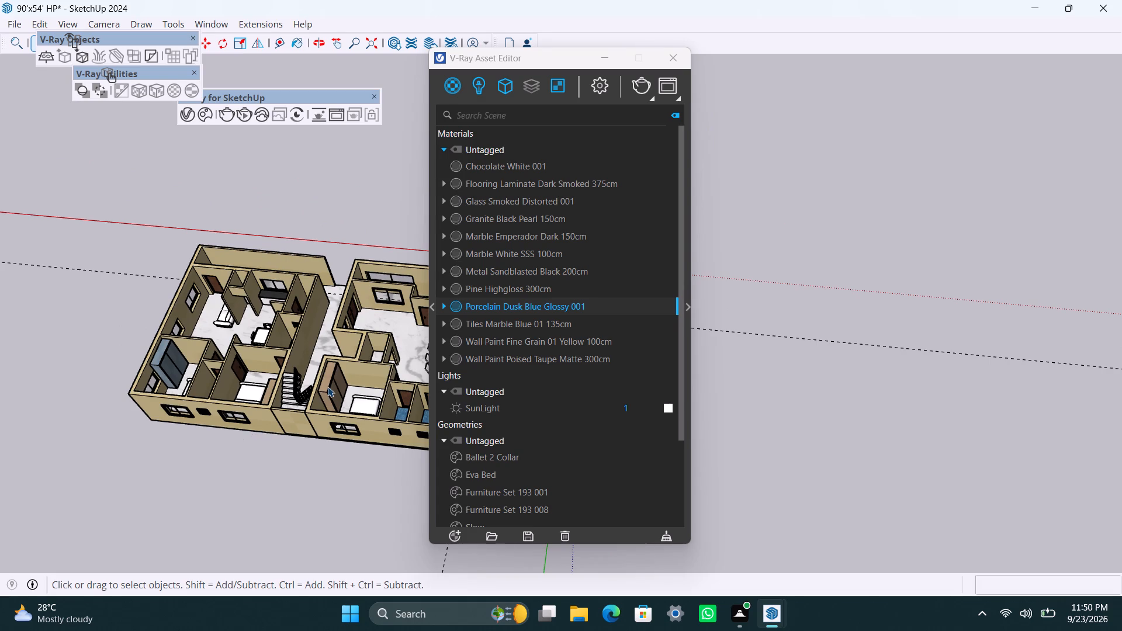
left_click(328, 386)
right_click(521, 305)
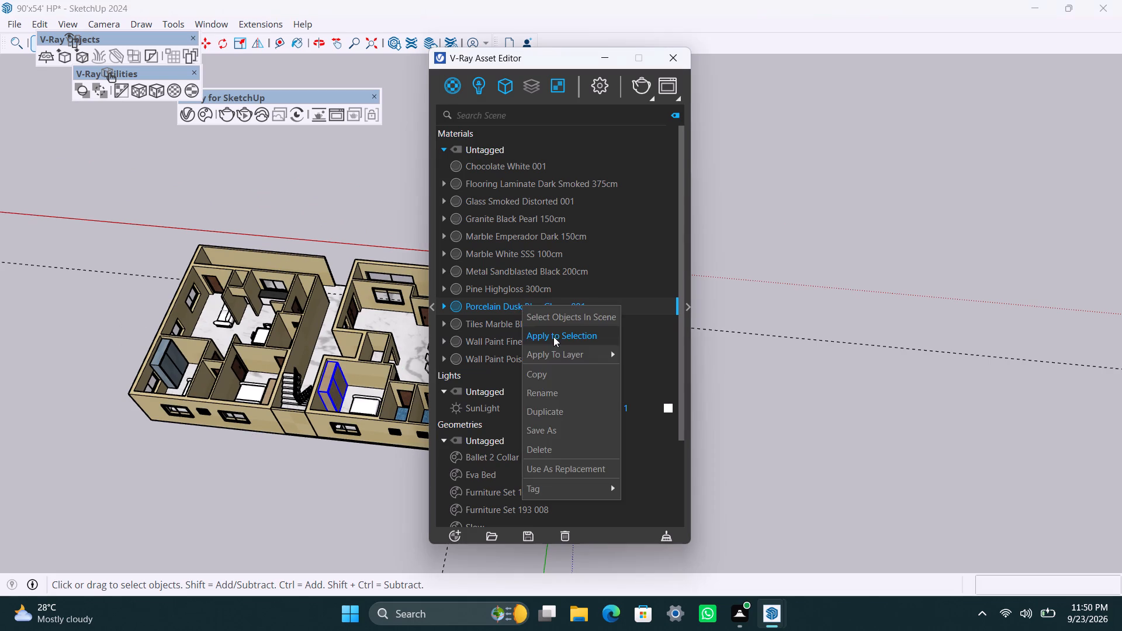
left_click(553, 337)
Apply Porcelain Dusk Blue Glossy 001 to the body geometry inside the stair-side bedroom's wardrobe group, using fitted cubic projection.
scroll(293, 408, "up", 8)
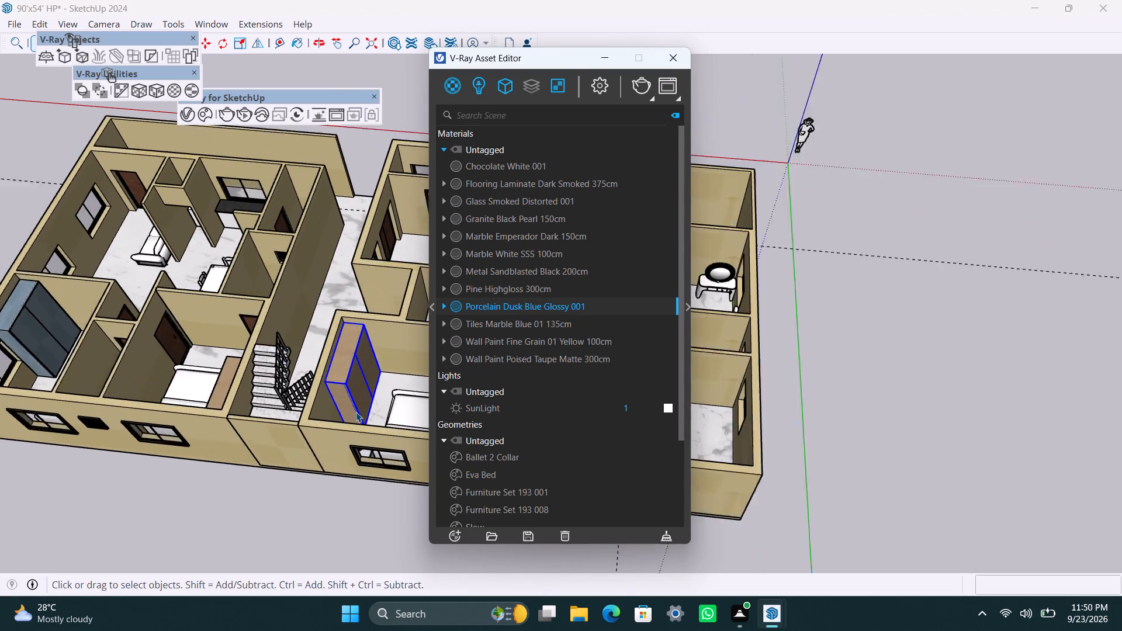
scroll(356, 412, "up", 3)
middle_click_drag(352, 397, 235, 437, "shift")
scroll(244, 425, "up", 3)
triple_click(202, 387)
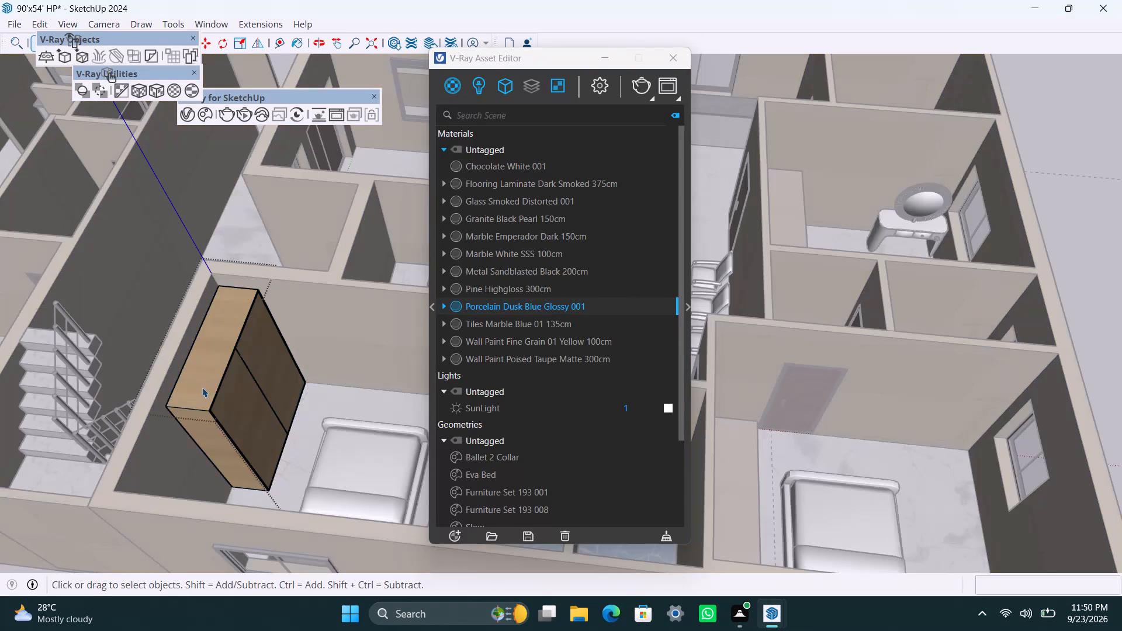
double_click(202, 387)
right_click(532, 308)
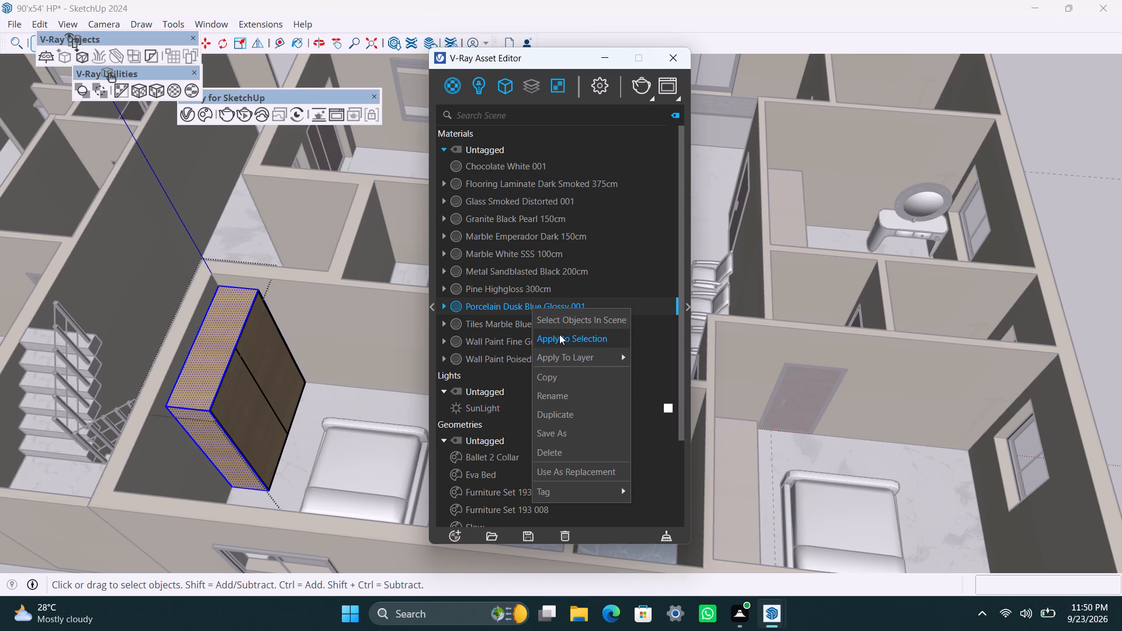
left_click(559, 334)
left_click(164, 89)
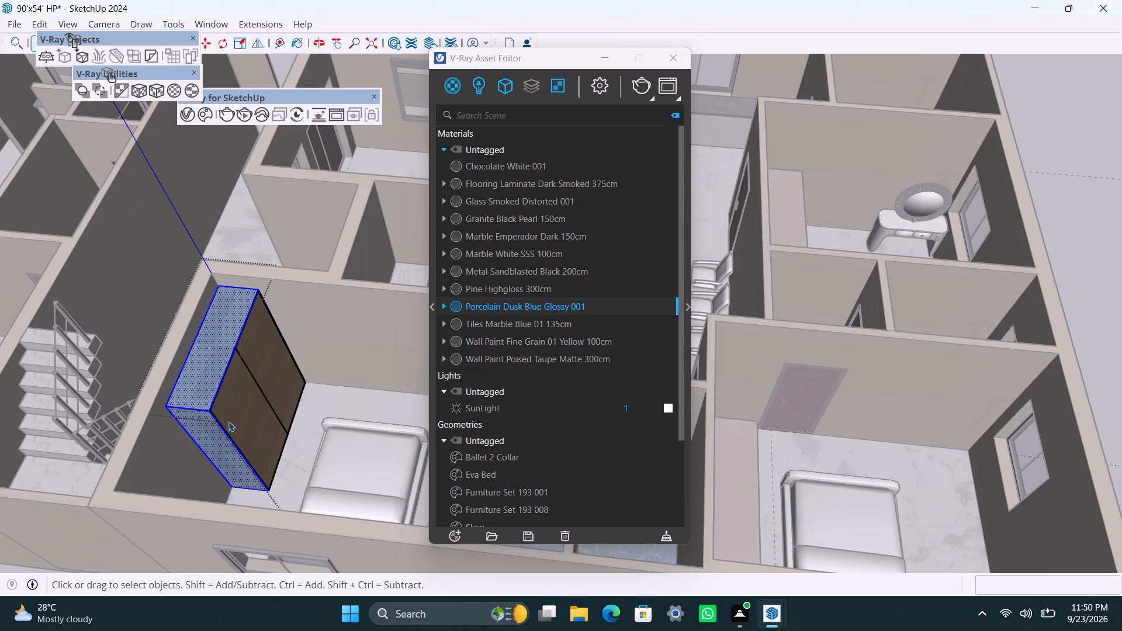
Apply Porcelain Dusk Blue Glossy 001 to the faces of this wardrobe's door farther from the front exterior wall, using fitted cubic projection.
left_click(228, 421)
triple_click(228, 421)
triple_click(267, 378, "shift")
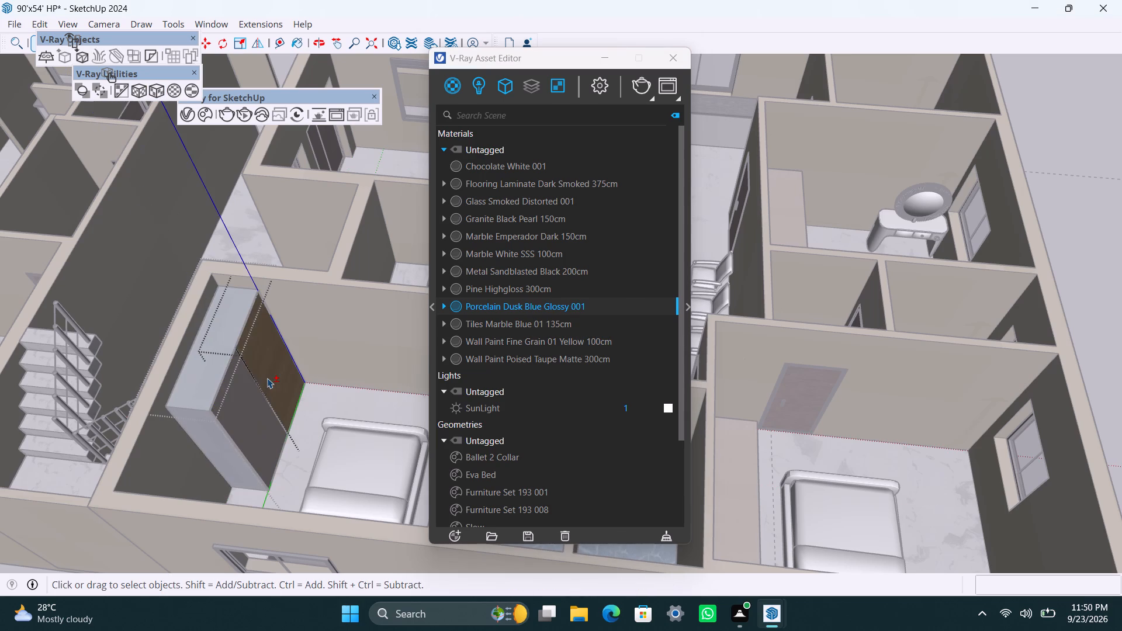
double_click(267, 378, "shift")
right_click(491, 306)
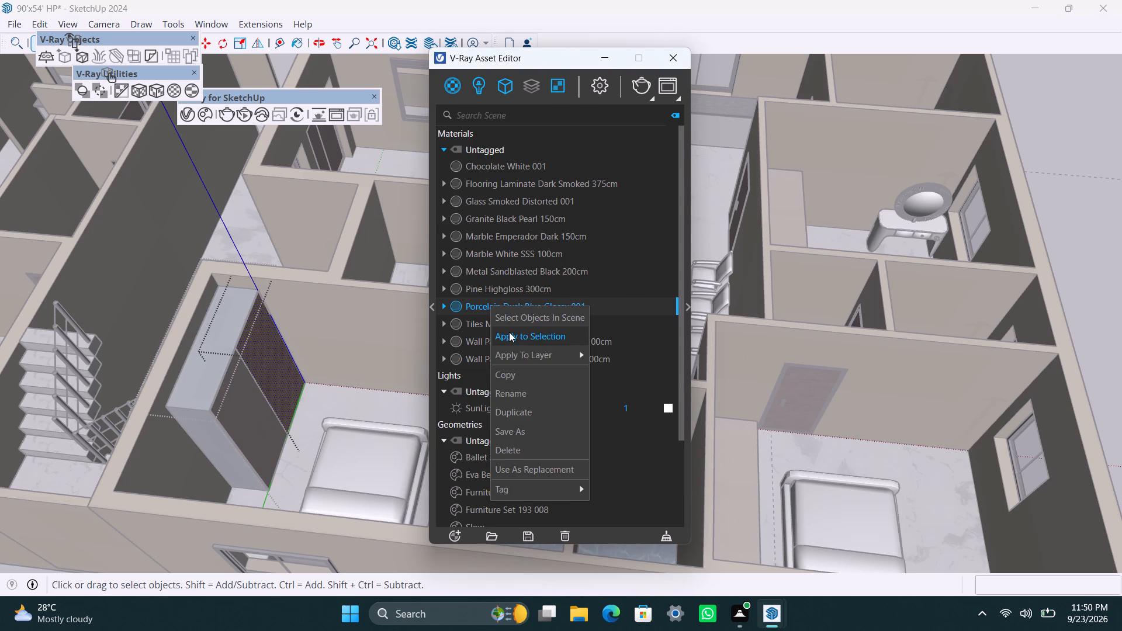
left_click(509, 332)
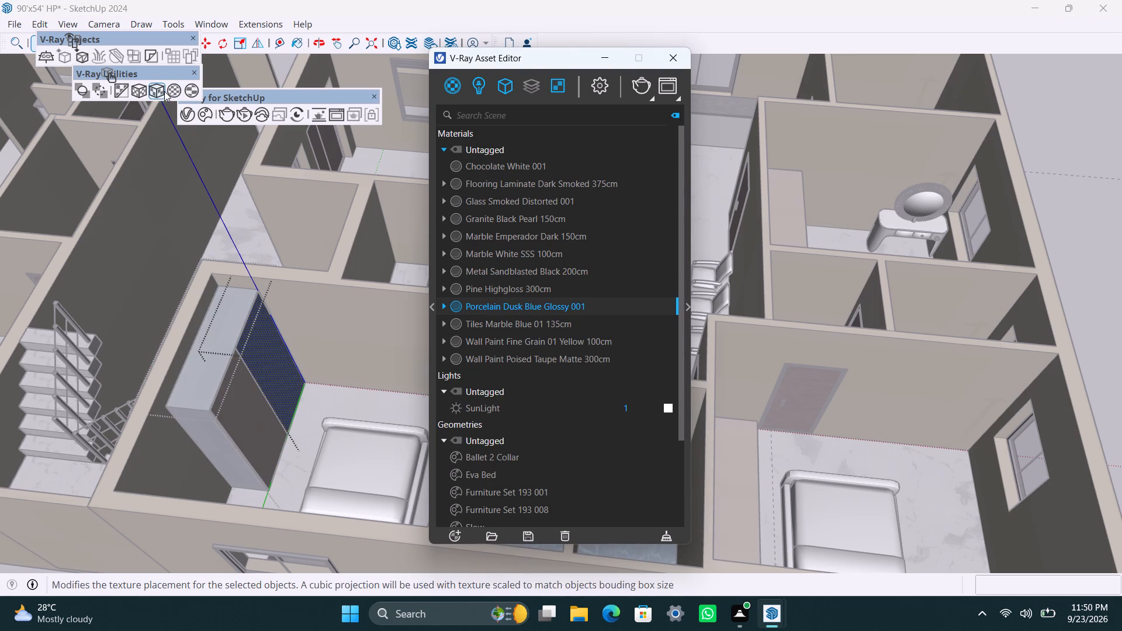
left_click_drag(161, 90, 158, 96)
Apply Porcelain Dusk Blue Glossy 001 with fitted cubic projection to the wardrobe's door nearer the front exterior wall, then leave the group.
triple_click(254, 396)
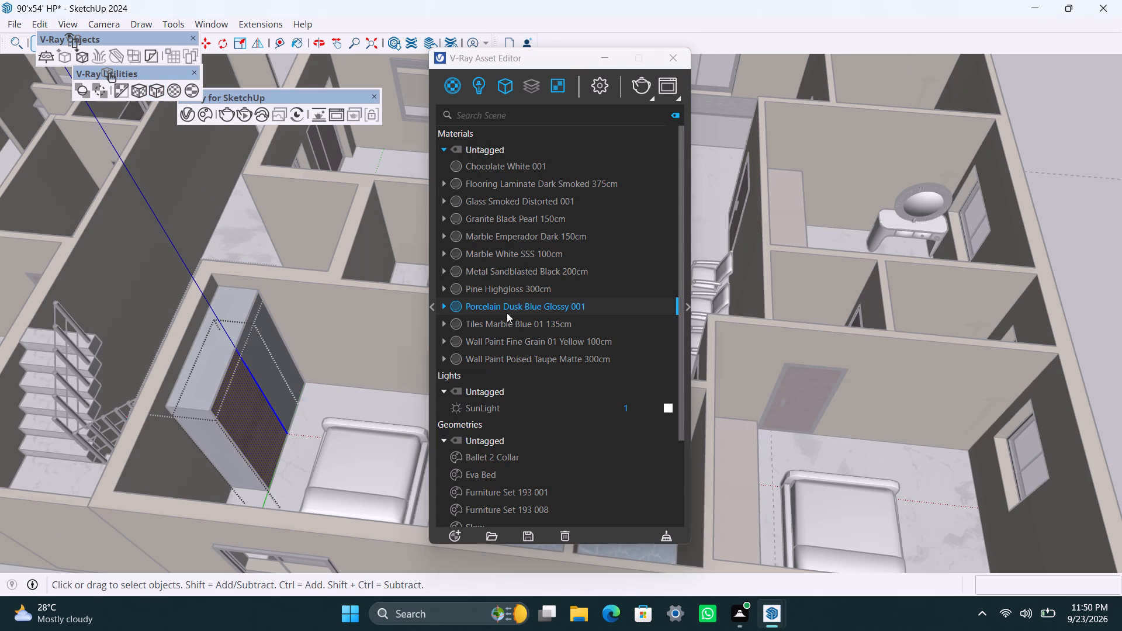
right_click(509, 308)
left_click(521, 331)
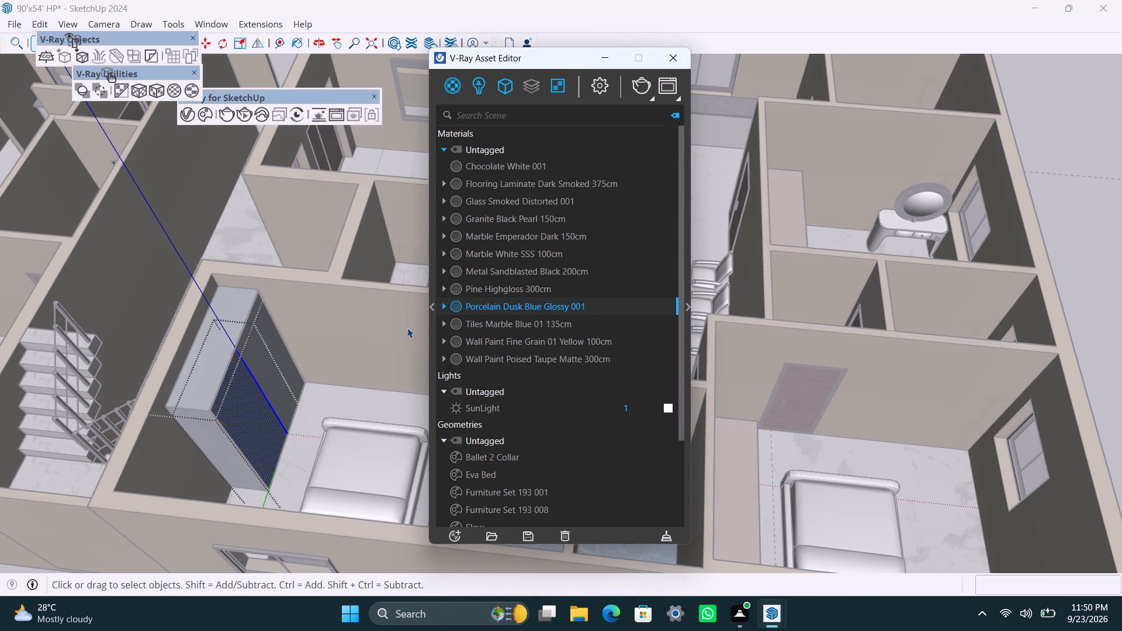
left_click(162, 93)
scroll(188, 342, "down", 5)
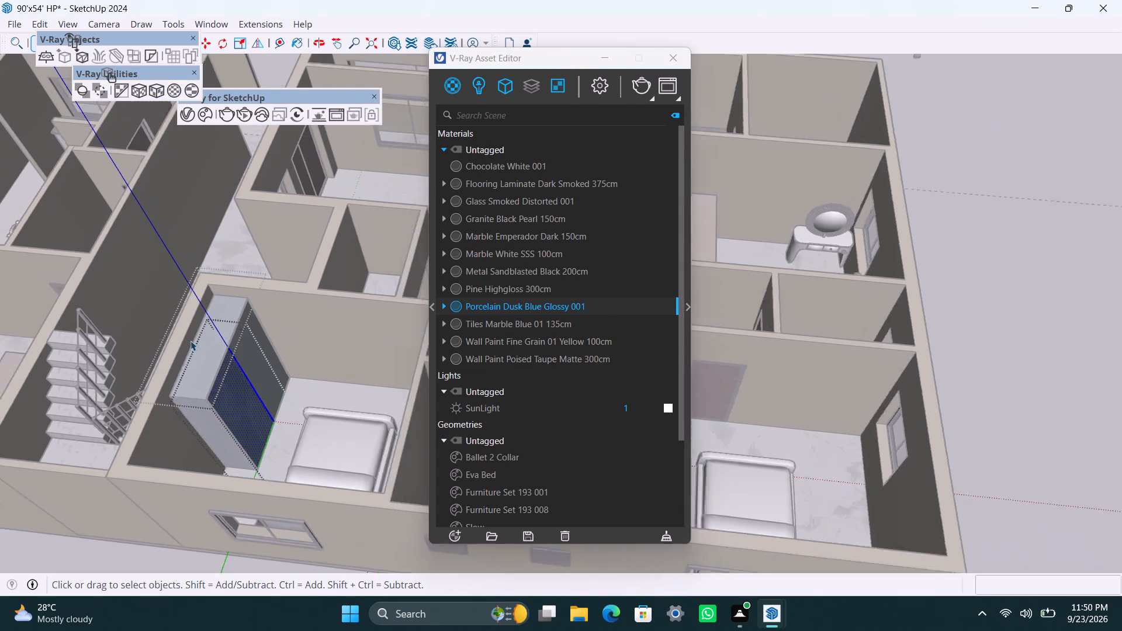
scroll(191, 341, "down", 8)
triple_click(267, 511)
scroll(236, 455, "down", 5)
double_click(209, 532)
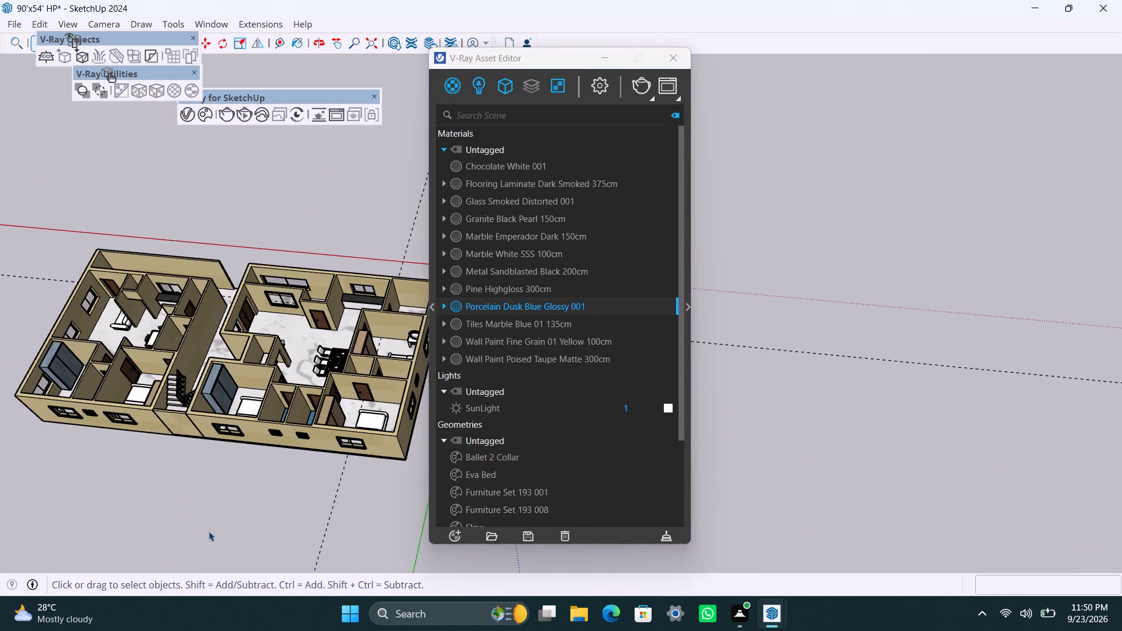
In the right-hand apartment's front corner bedroom, apply Porcelain Dusk Blue Glossy 001 to the wardrobe door nearer the front wall, using fitted cubic projection.
scroll(214, 488, "down", 3)
middle_click_drag(212, 493, 209, 516, "shift")
scroll(305, 481, "up", 6)
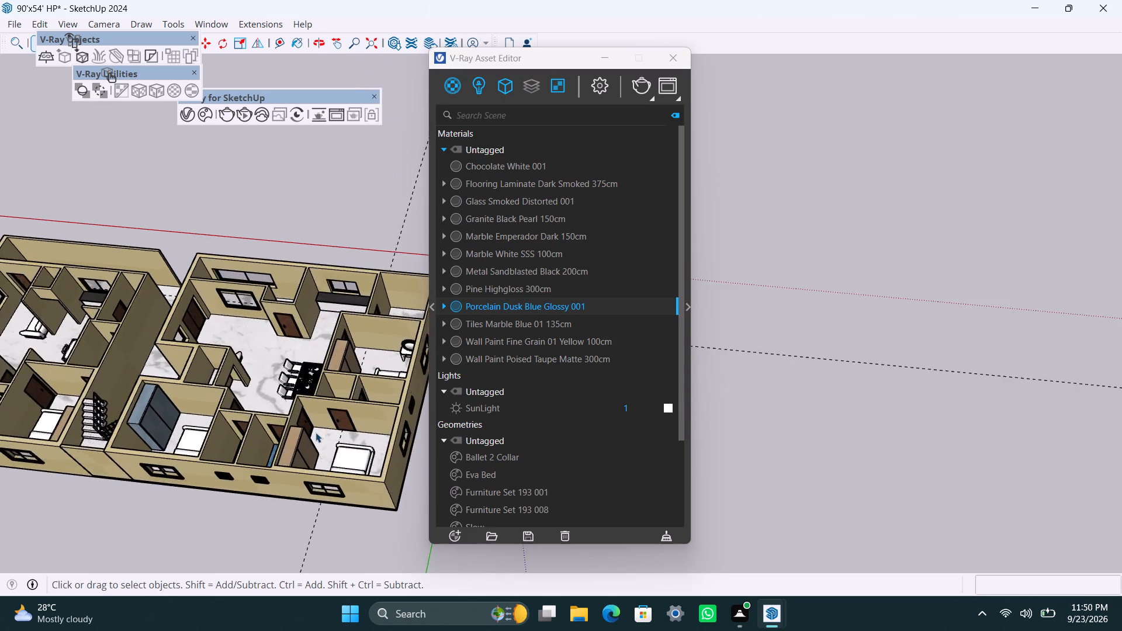
scroll(316, 432, "up", 6)
triple_click(290, 466)
double_click(290, 466)
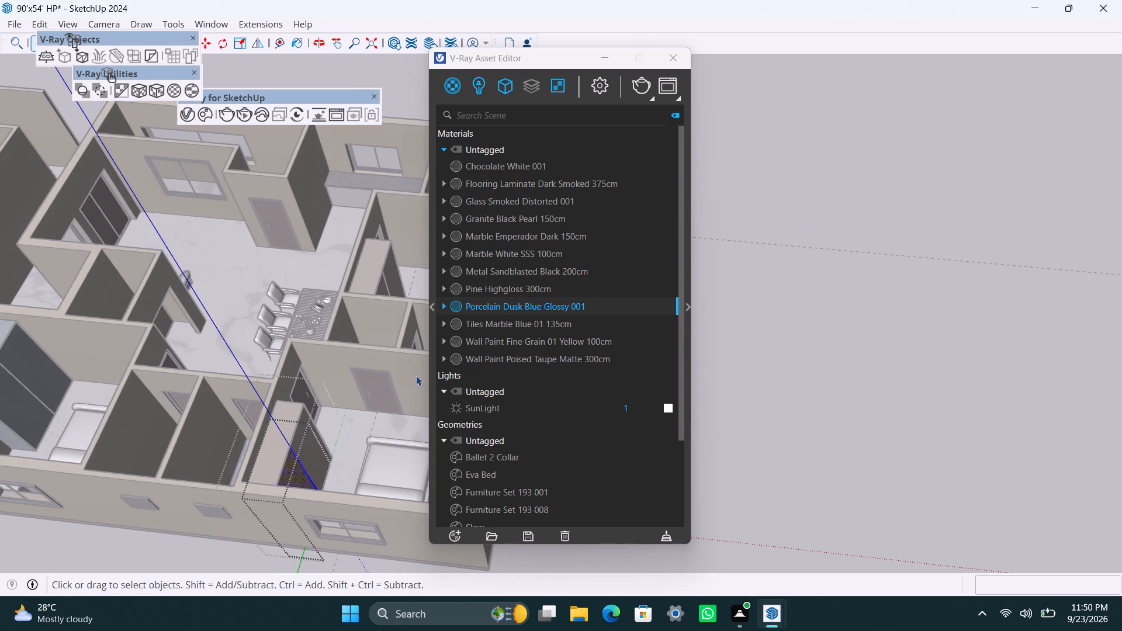
right_click(522, 303)
left_click(536, 332)
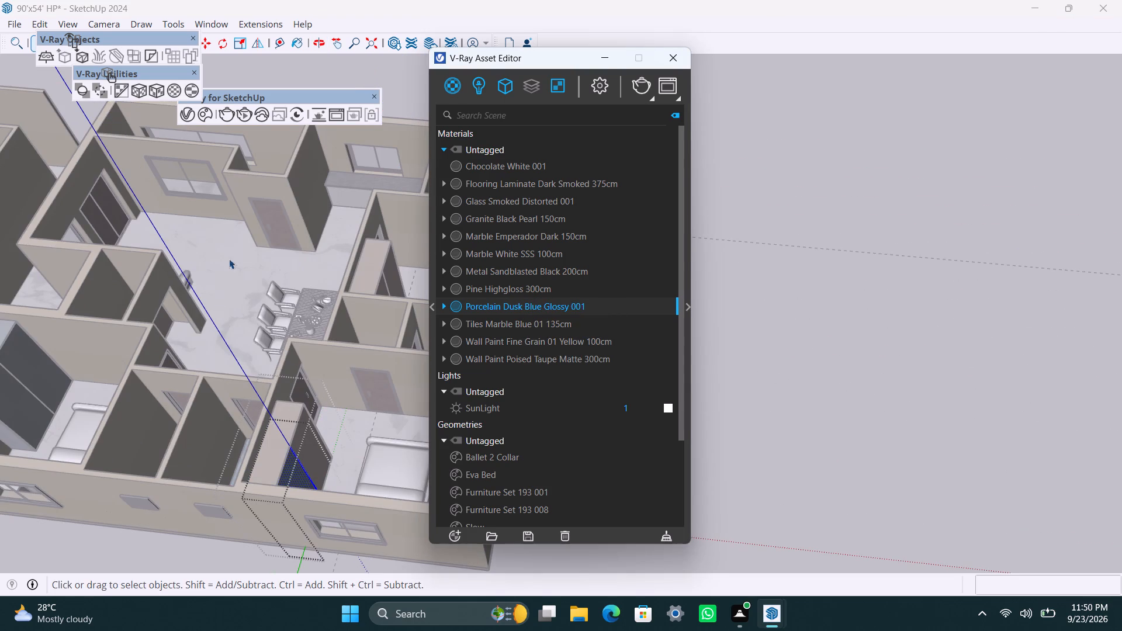
left_click(160, 90)
Apply Porcelain Dusk Blue Glossy 001 to the corner bedroom wardrobe's other door and fit its texture with cubic projection.
triple_click(313, 453)
left_click(313, 454)
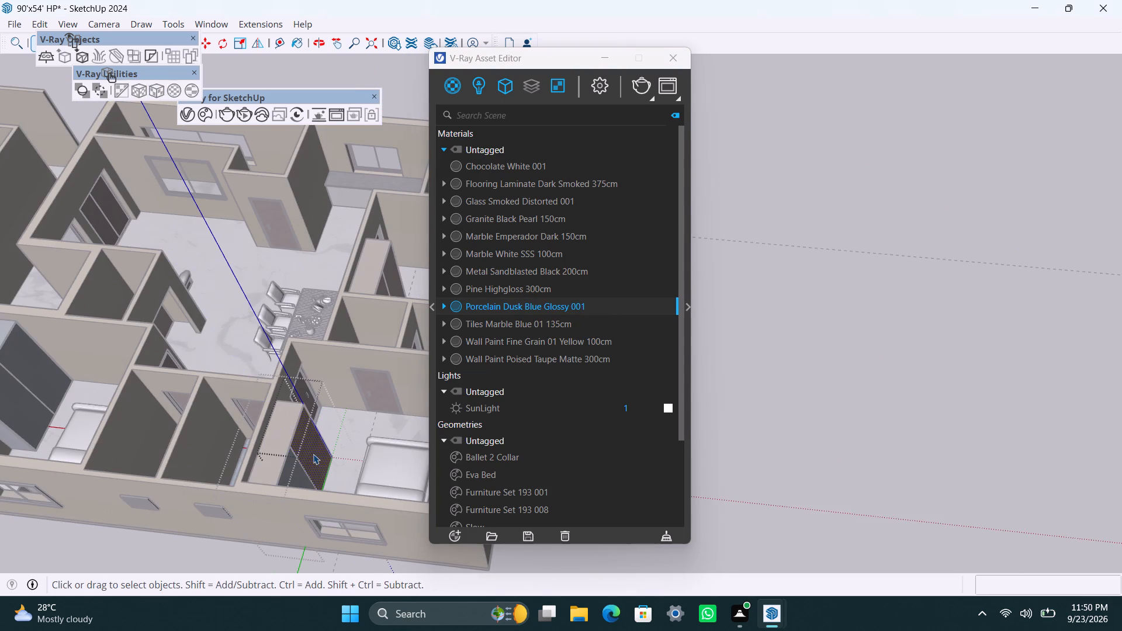
right_click(511, 307)
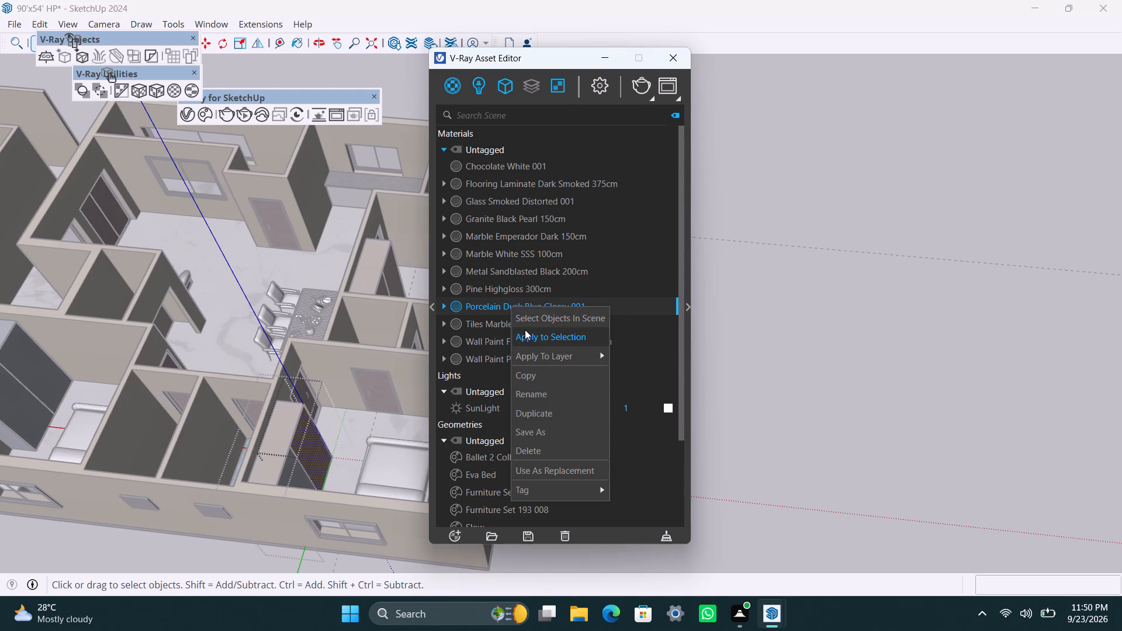
left_click(525, 330)
left_click(795, 308)
scroll(292, 464, "up", 2)
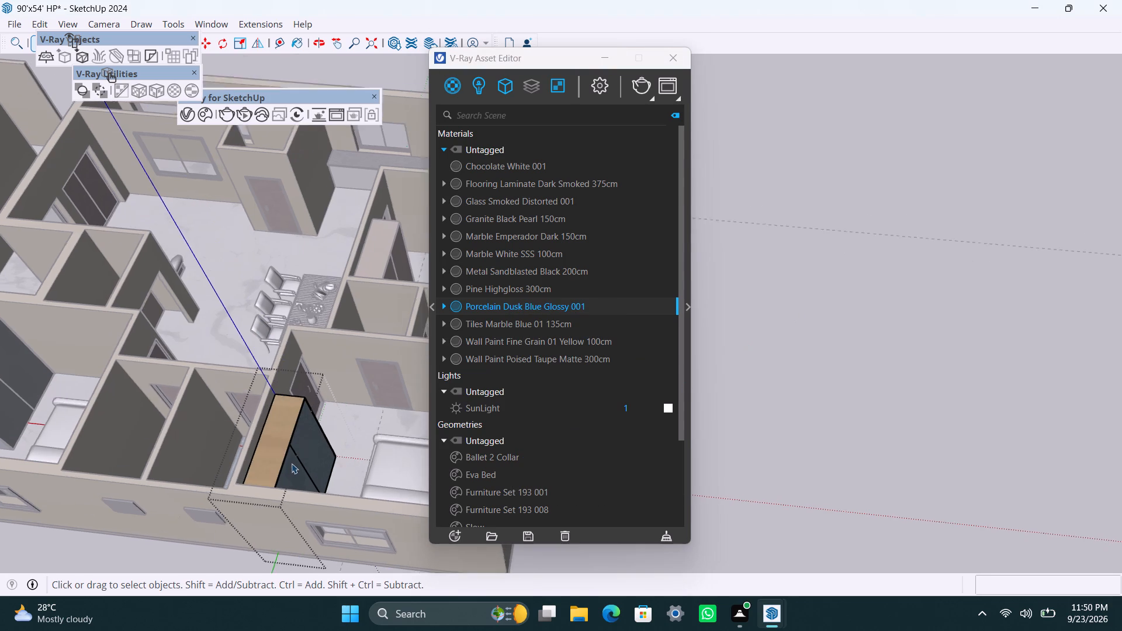
scroll(292, 463, "up", 6)
left_click(307, 414)
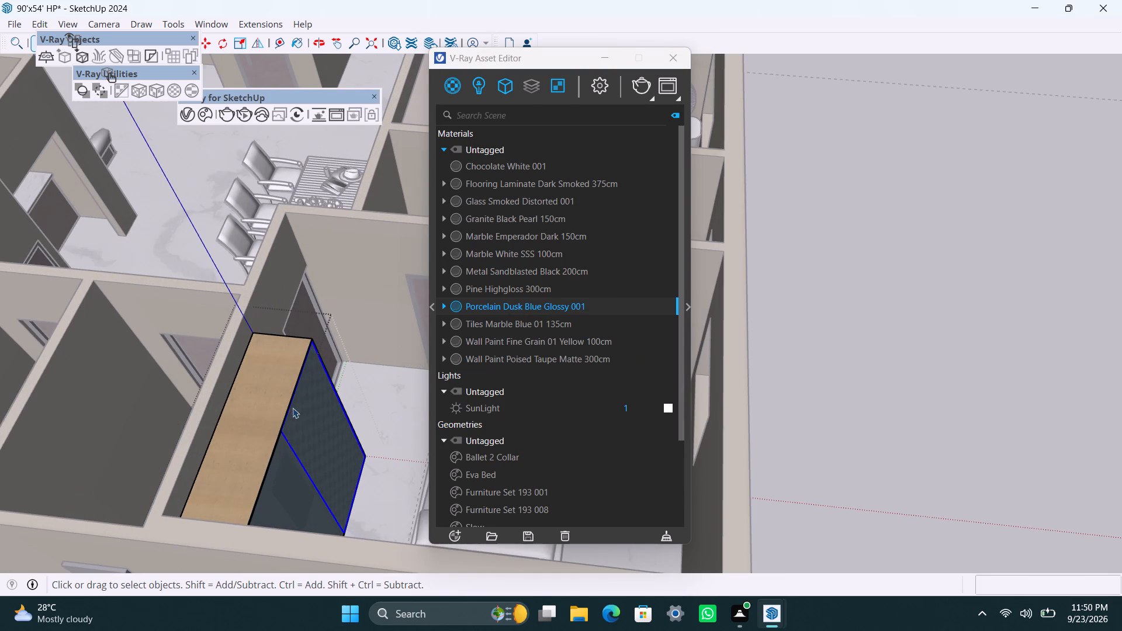
left_click(156, 95)
Apply Porcelain Dusk Blue Glossy 001 to the corner bedroom wardrobe's body geometry, using fitted cubic projection.
left_click(279, 367)
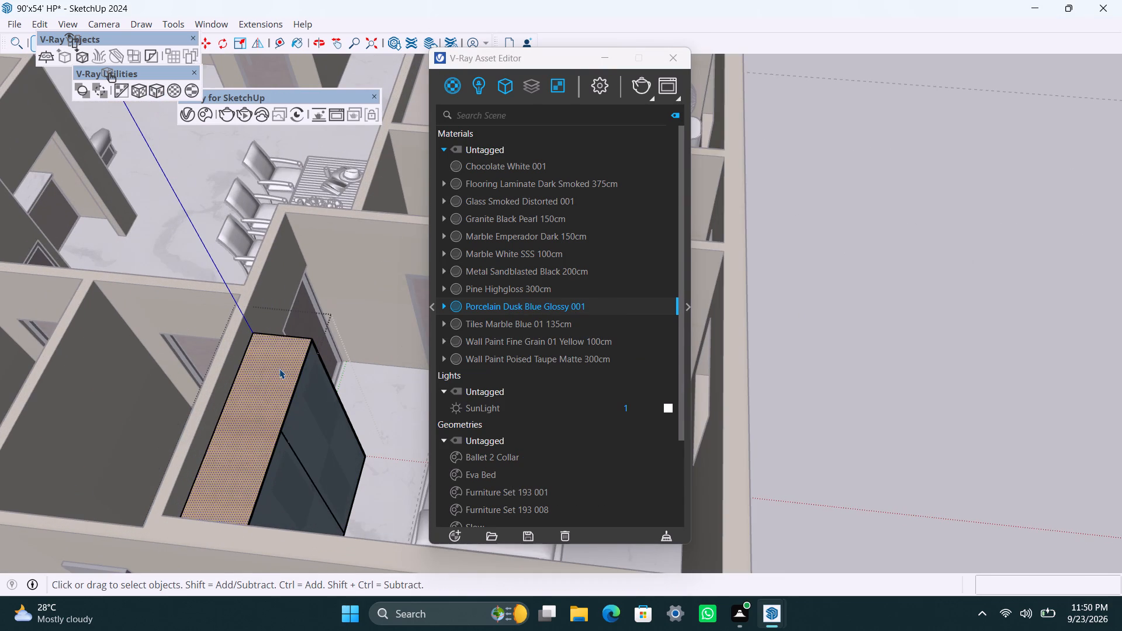
triple_click(279, 369)
left_click(280, 367)
right_click(524, 303)
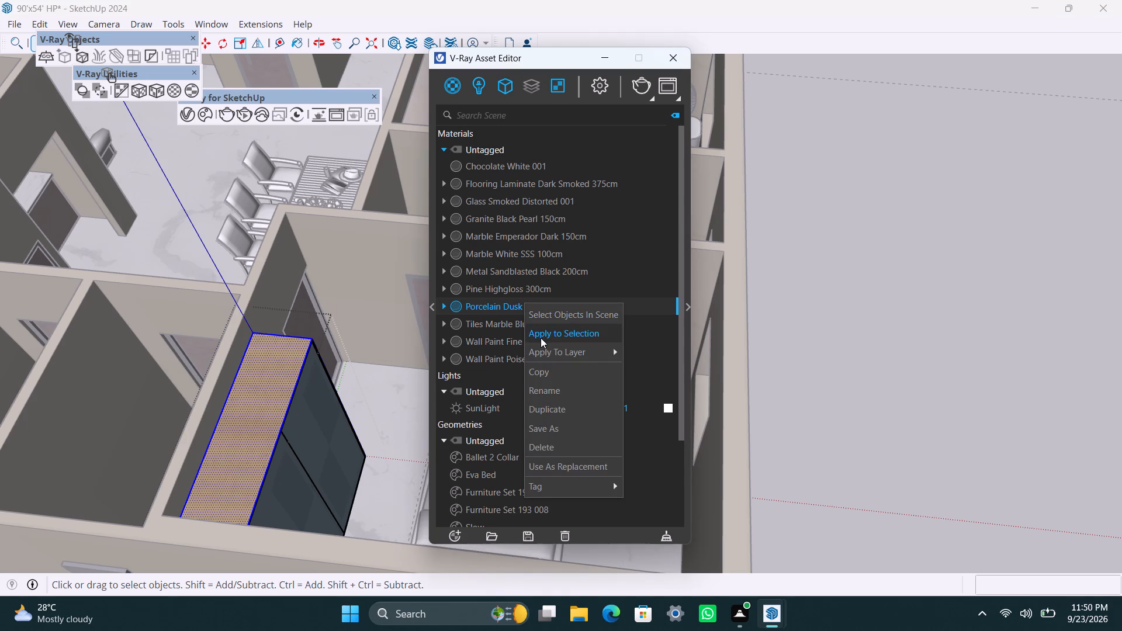
left_click(541, 338)
left_click_drag(162, 82, 162, 89)
left_click(927, 360)
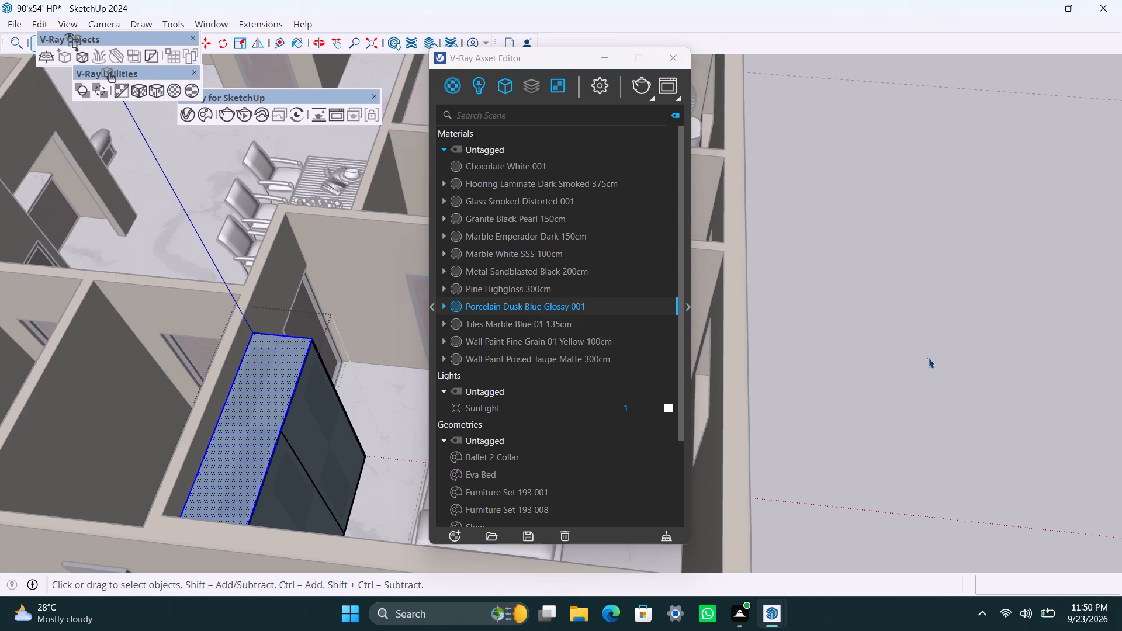
In the bedroom behind the dining table, apply Porcelain Dusk Blue Glossy 001 to the brown wardrobe's body, using fitted cubic projection.
scroll(438, 362, "down", 8)
scroll(364, 366, "down", 5)
scroll(362, 254, "down", 6)
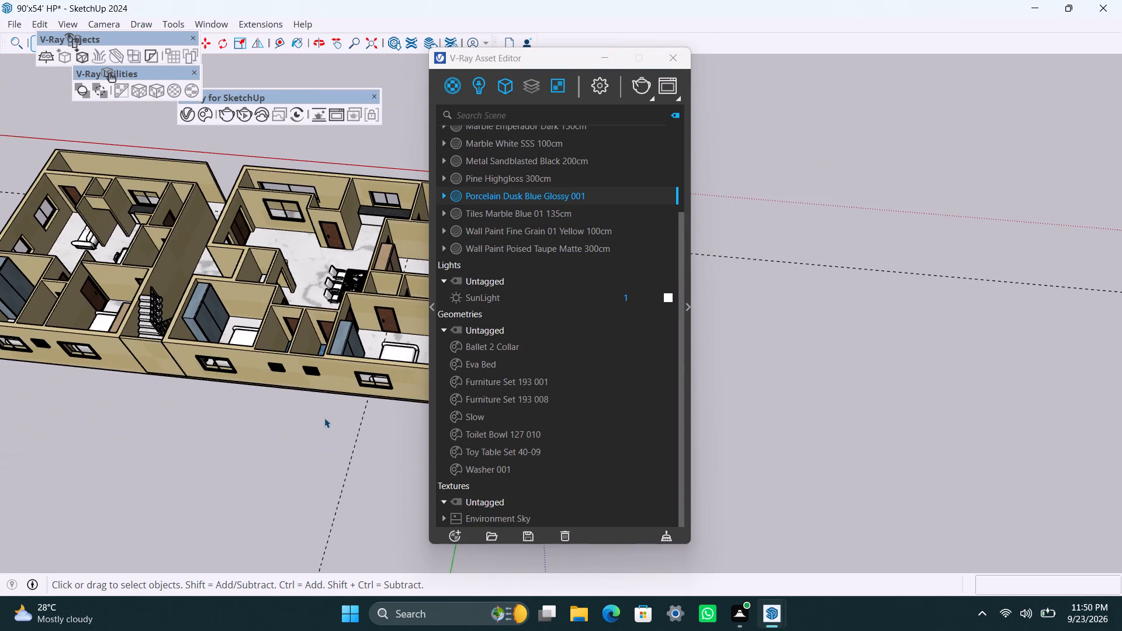
scroll(341, 274, "down", 5)
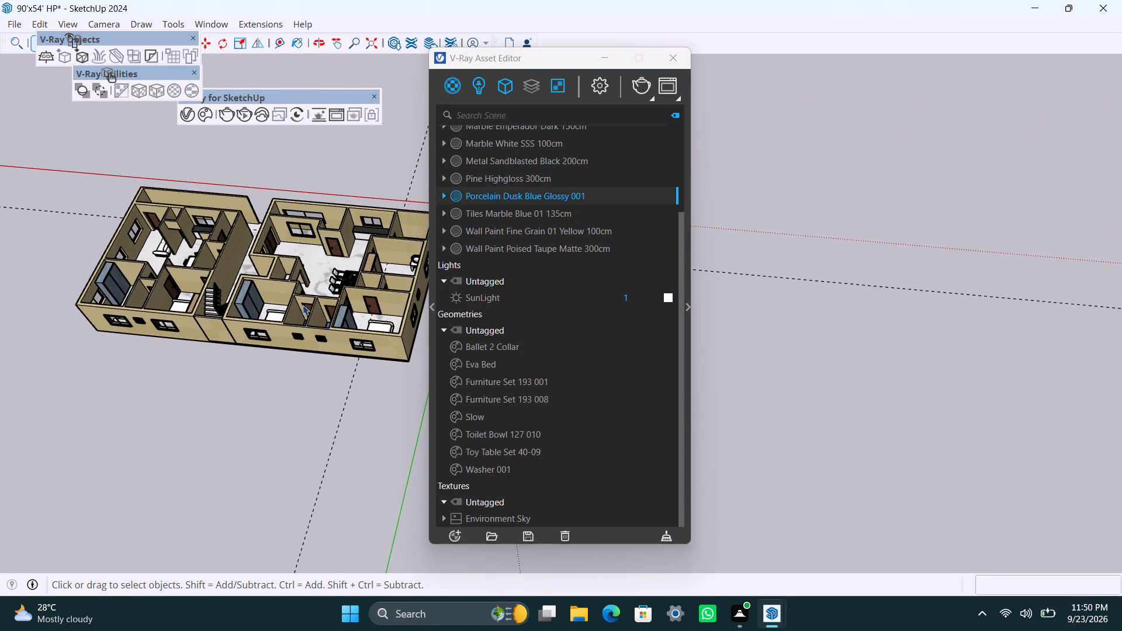
middle_click_drag(314, 353, 138, 440, "shift")
scroll(159, 422, "up", 4)
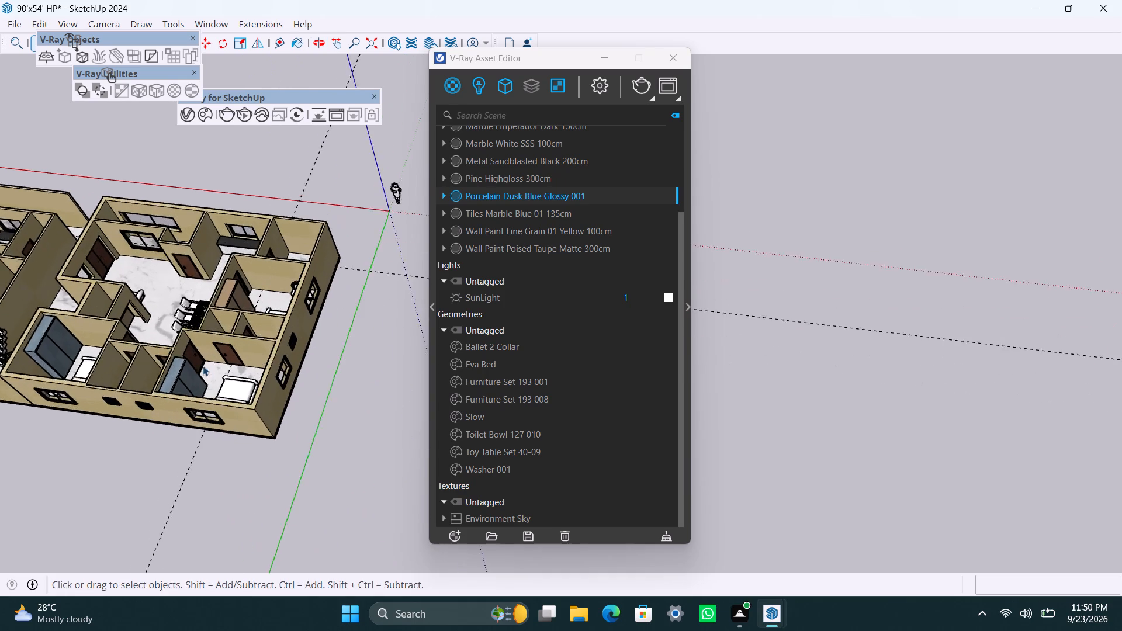
scroll(203, 366, "up", 4)
middle_click_drag(224, 365, 8, 489)
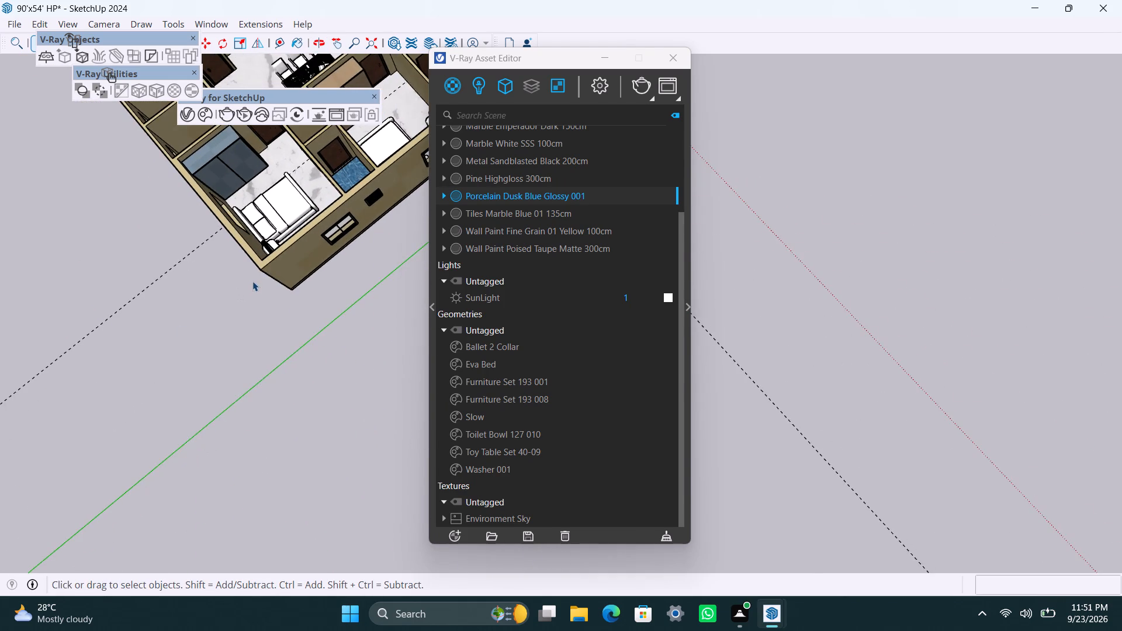
scroll(254, 279, "down", 5)
middle_click_drag(306, 364, 137, 321)
scroll(293, 300, "up", 2)
middle_click_drag(311, 286, 239, 418, "shift")
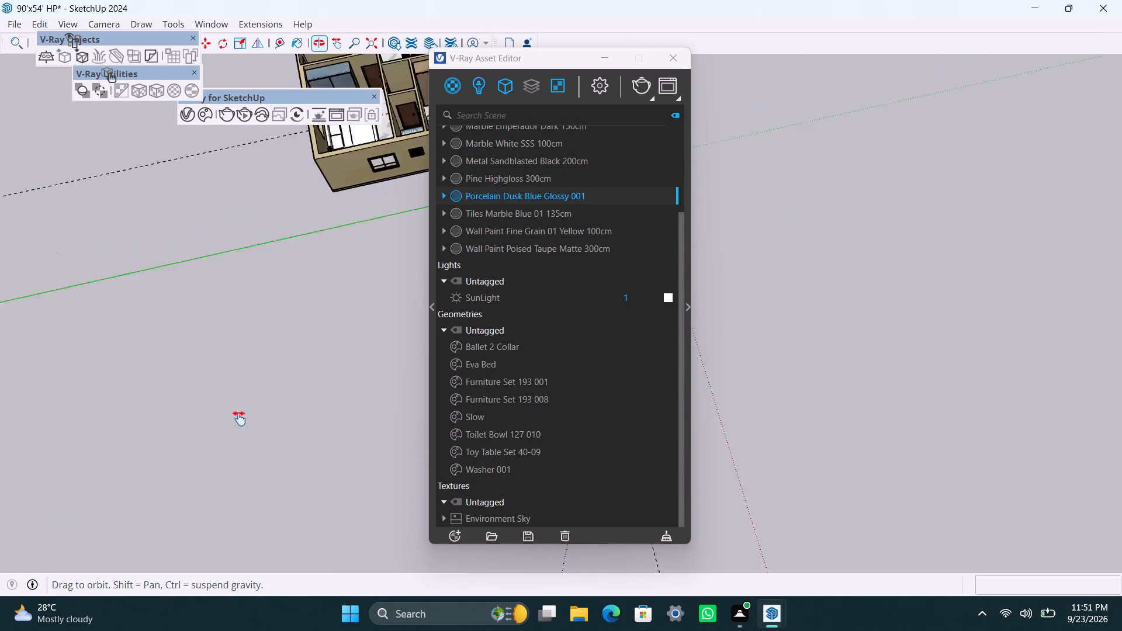
middle_click_drag(239, 418, 209, 459, "shift")
scroll(286, 252, "up", 4)
middle_click_drag(366, 227, 279, 341)
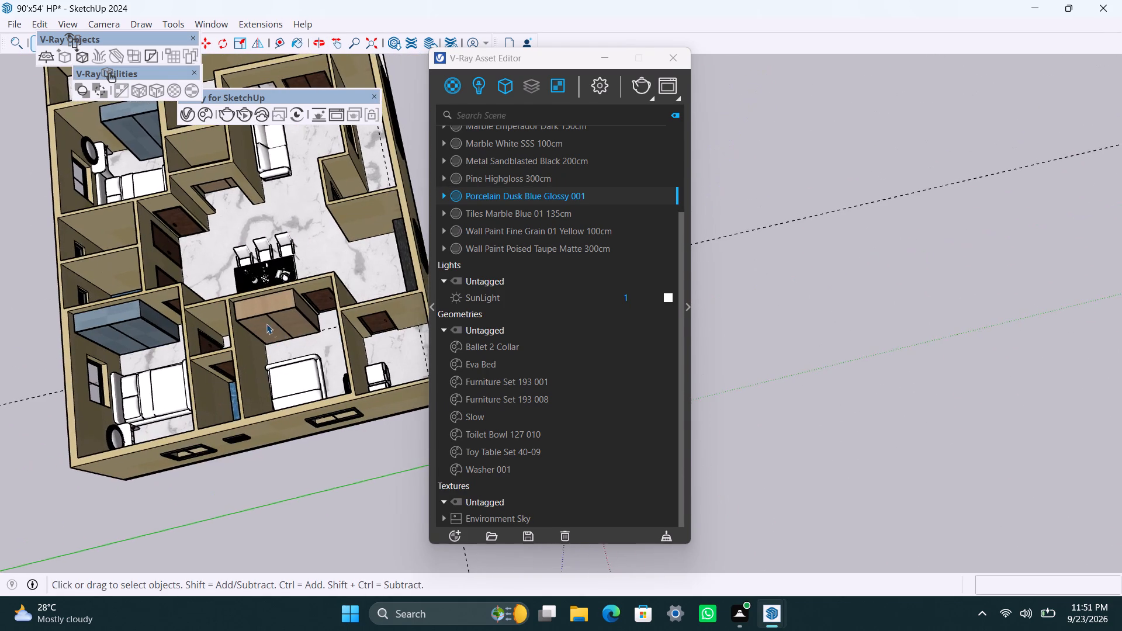
scroll(262, 307, "up", 2)
left_click(262, 303)
triple_click(262, 302)
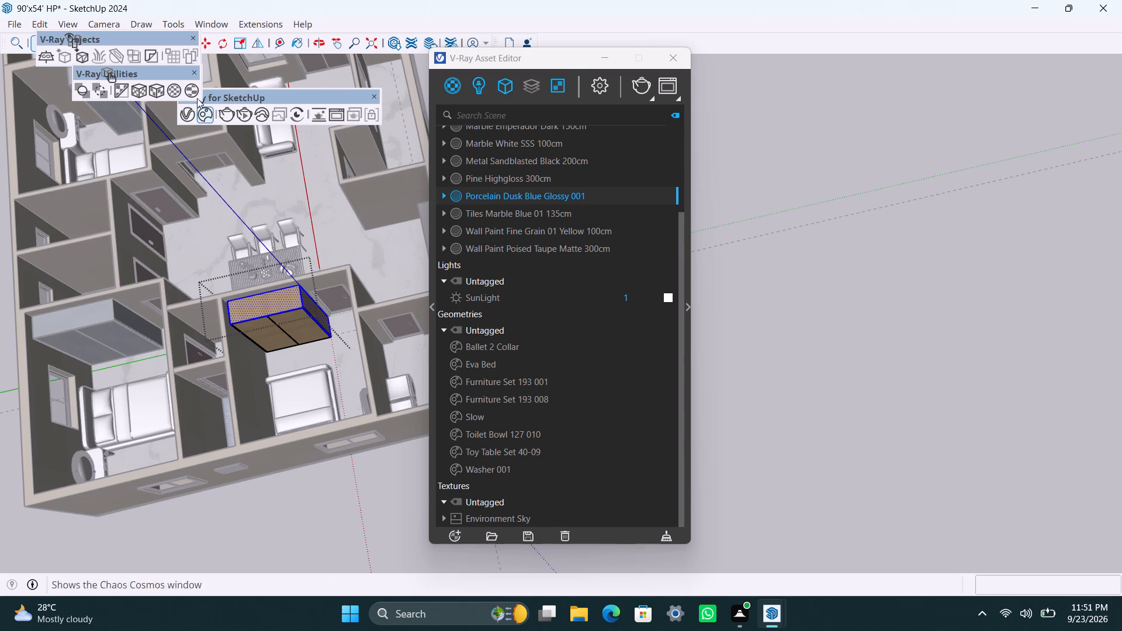
right_click(537, 196)
left_click(566, 236)
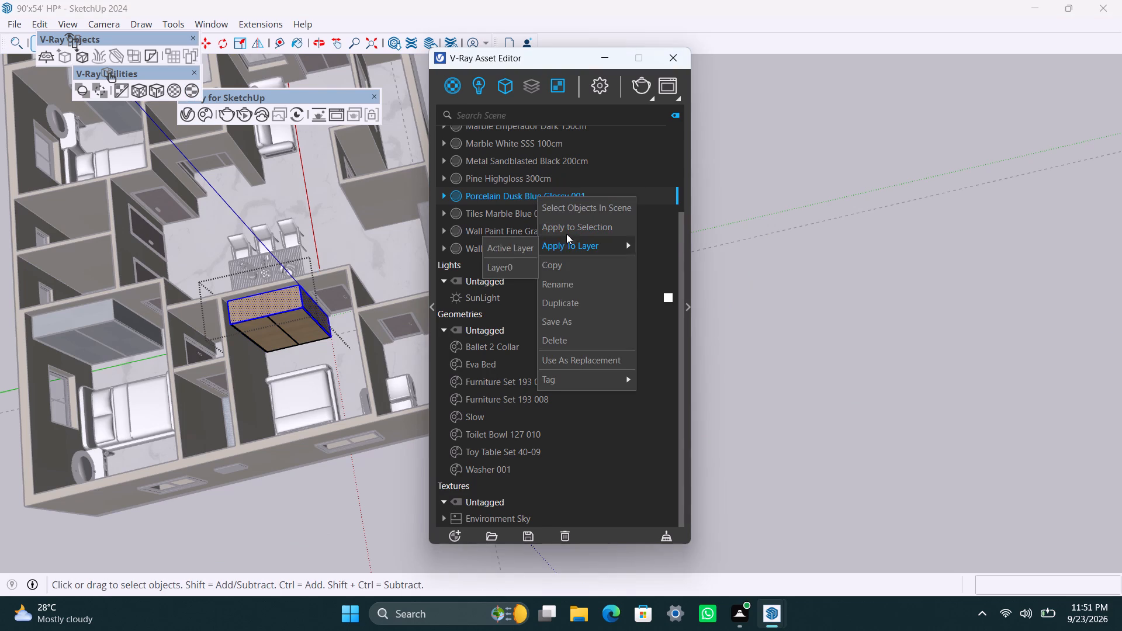
left_click(567, 230)
left_click(155, 85)
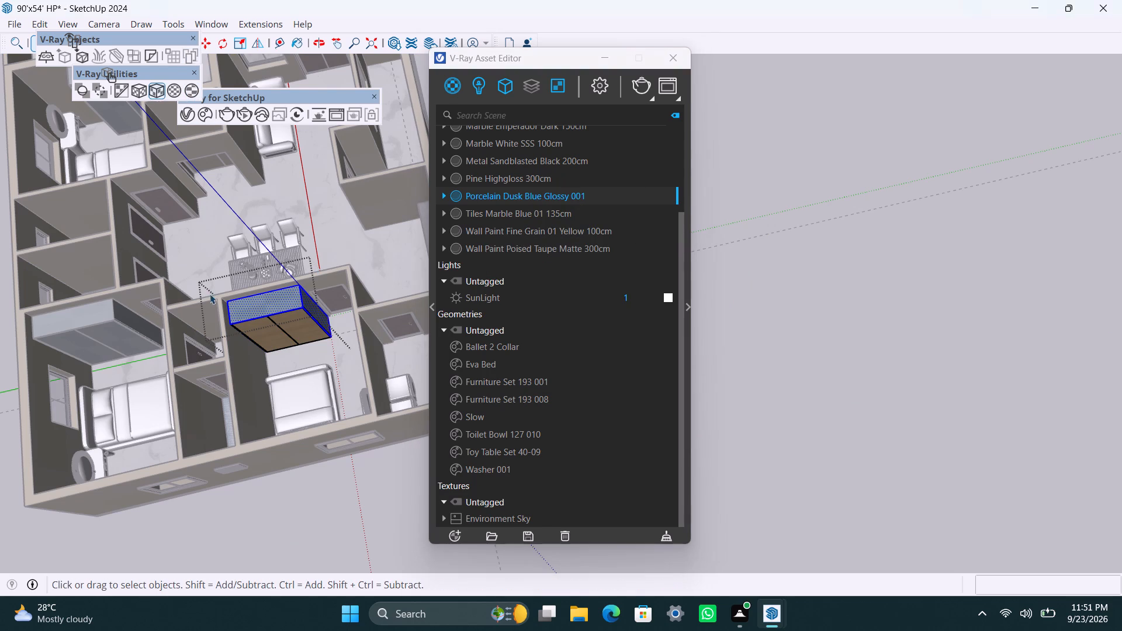
Apply Porcelain Dusk Blue Glossy 001 to this wardrobe's door nearer the blue-tiled bathroom, using fitted cubic projection.
triple_click(272, 345)
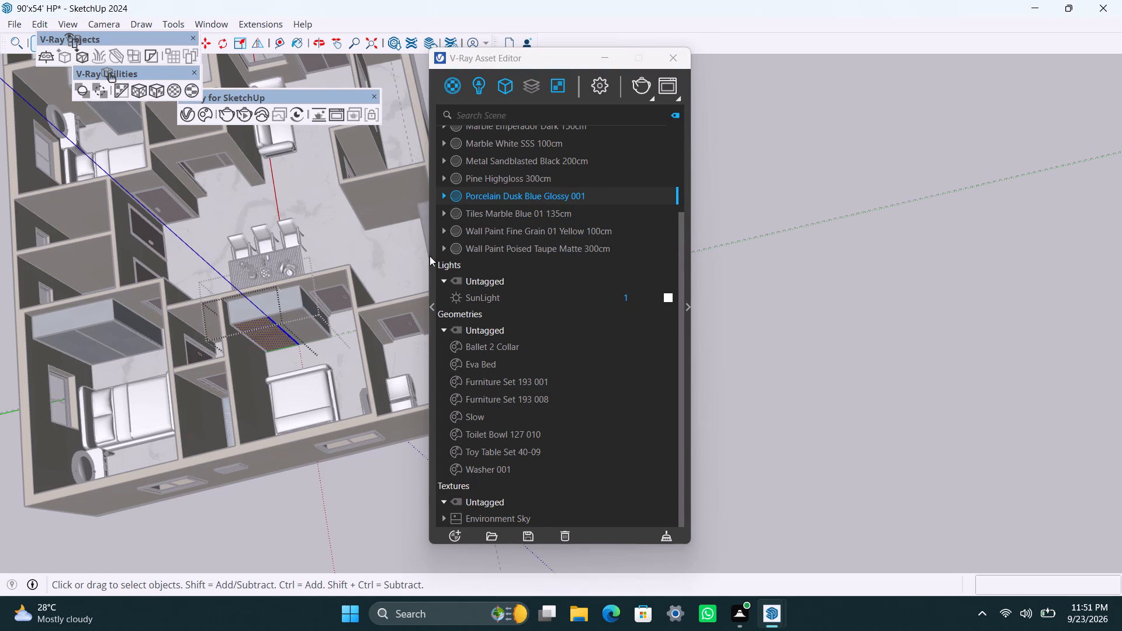
right_click(511, 190)
left_click(545, 225)
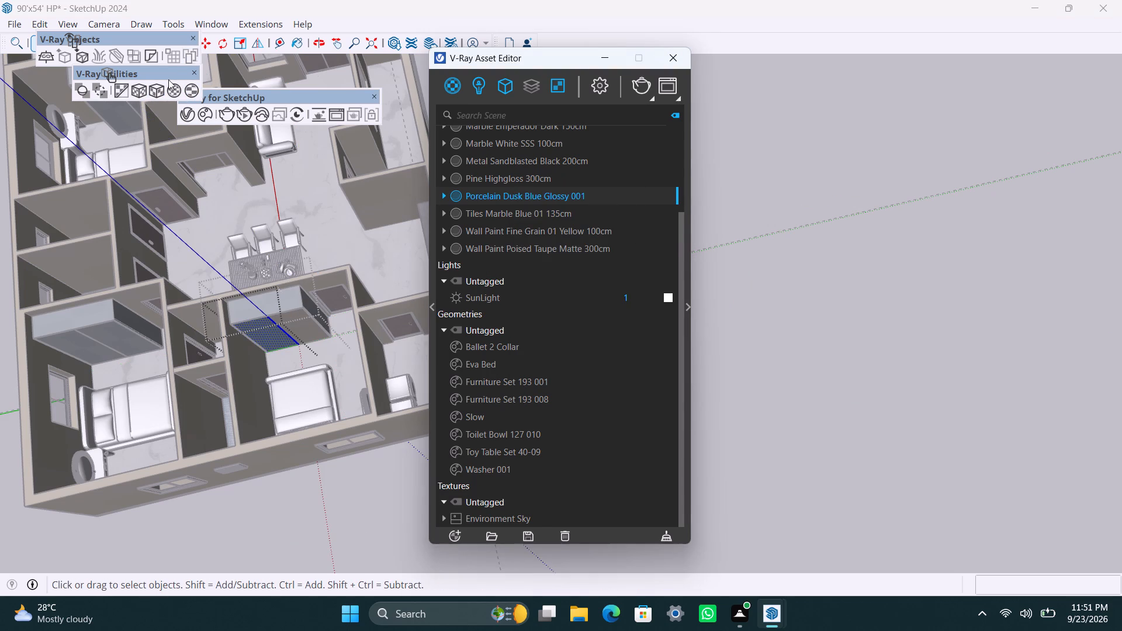
left_click(149, 88)
Apply Porcelain Dusk Blue Glossy 001 with fitted cubic projection to the same wardrobe's other door, then leave the group.
triple_click(297, 337)
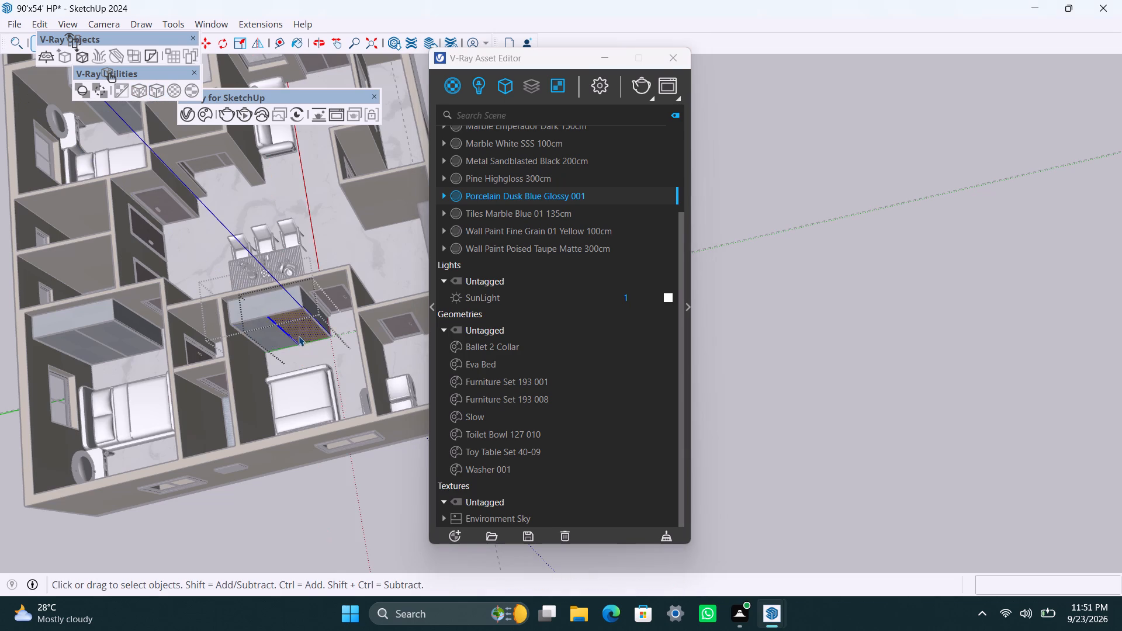
left_click(299, 335)
right_click(561, 196)
left_click(576, 226)
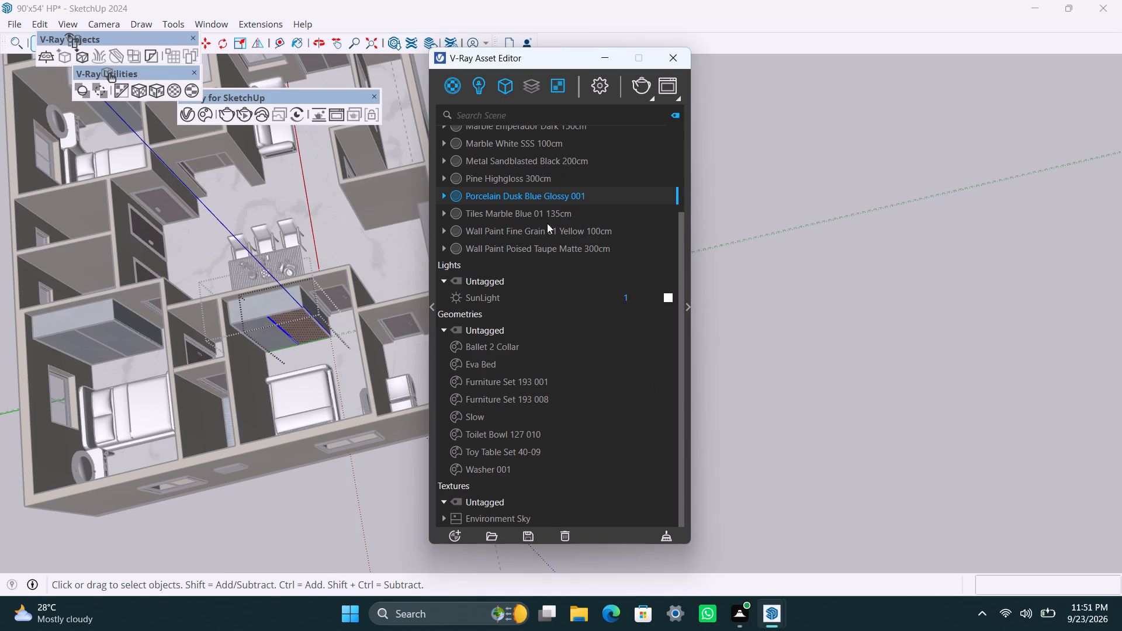
left_click(155, 92)
left_click(283, 469)
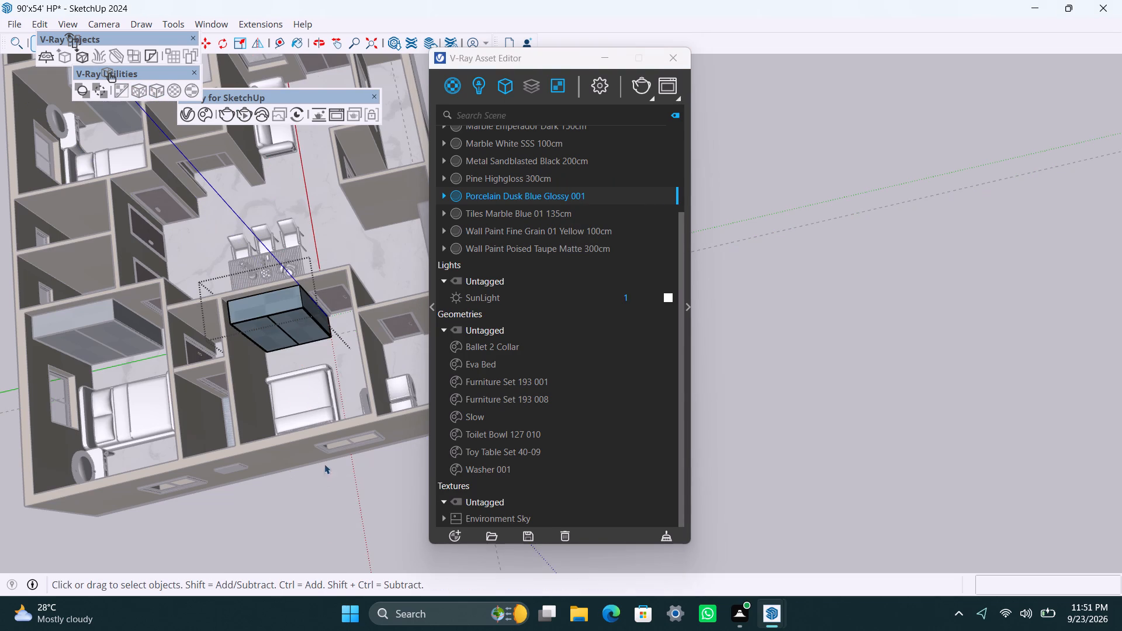
left_click(303, 450)
In the other apartment's bedroom beside the staircase, apply Porcelain Dusk Blue Glossy 001 to the wardrobe's body, using fitted cubic projection.
scroll(303, 369, "down", 8)
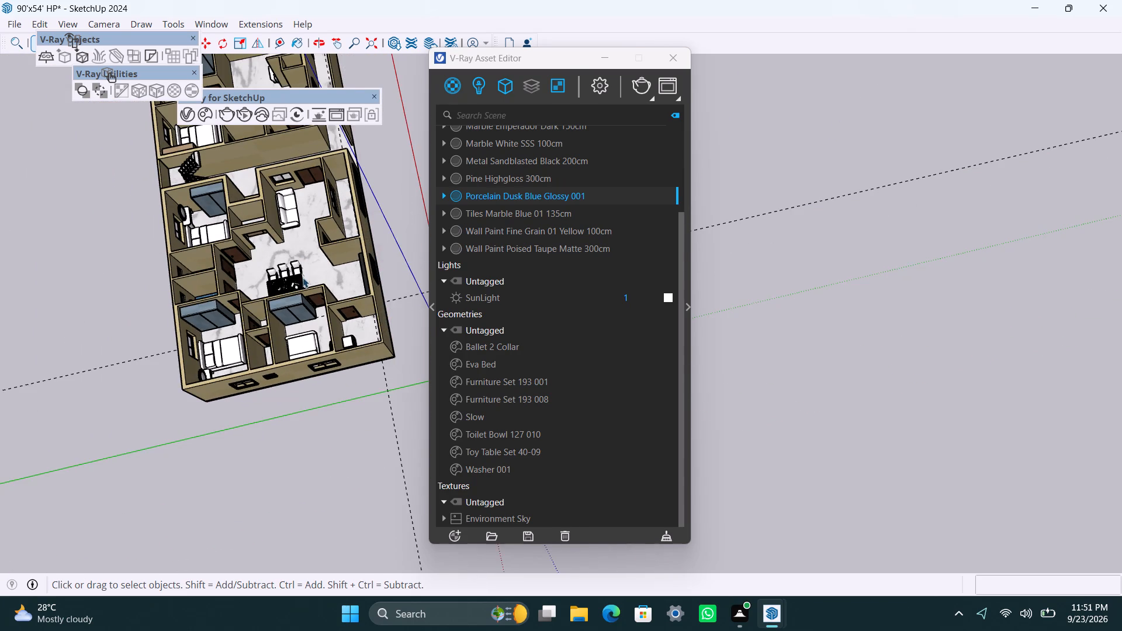
middle_click_drag(309, 284, 373, 355, "shift")
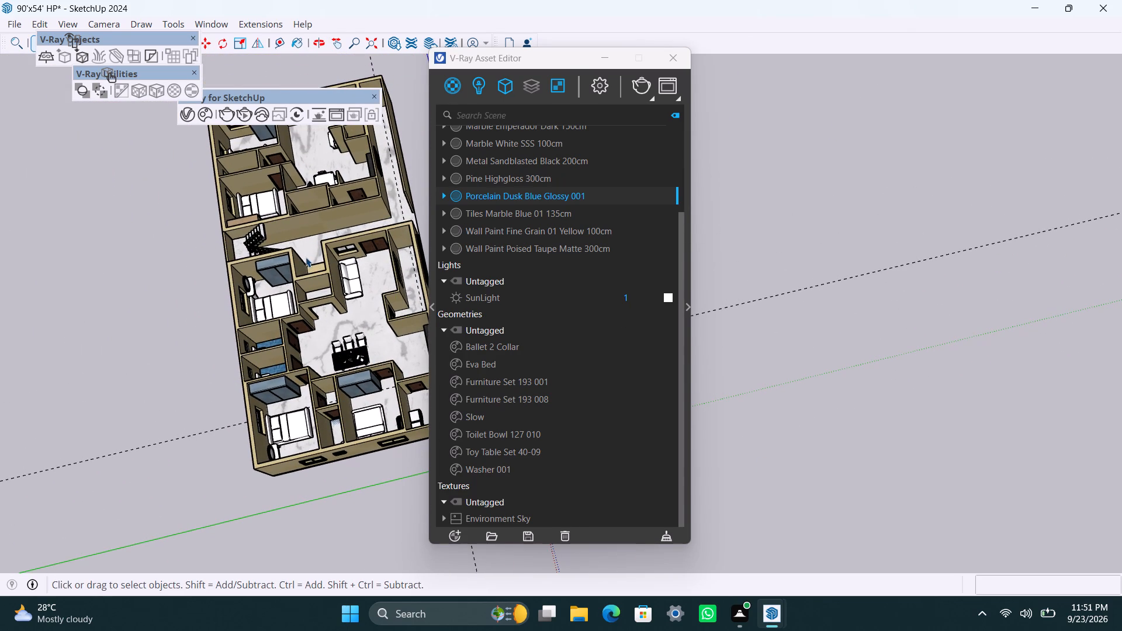
scroll(314, 271, "down", 3)
middle_click_drag(388, 327, 439, 408, "shift")
scroll(406, 380, "up", 3)
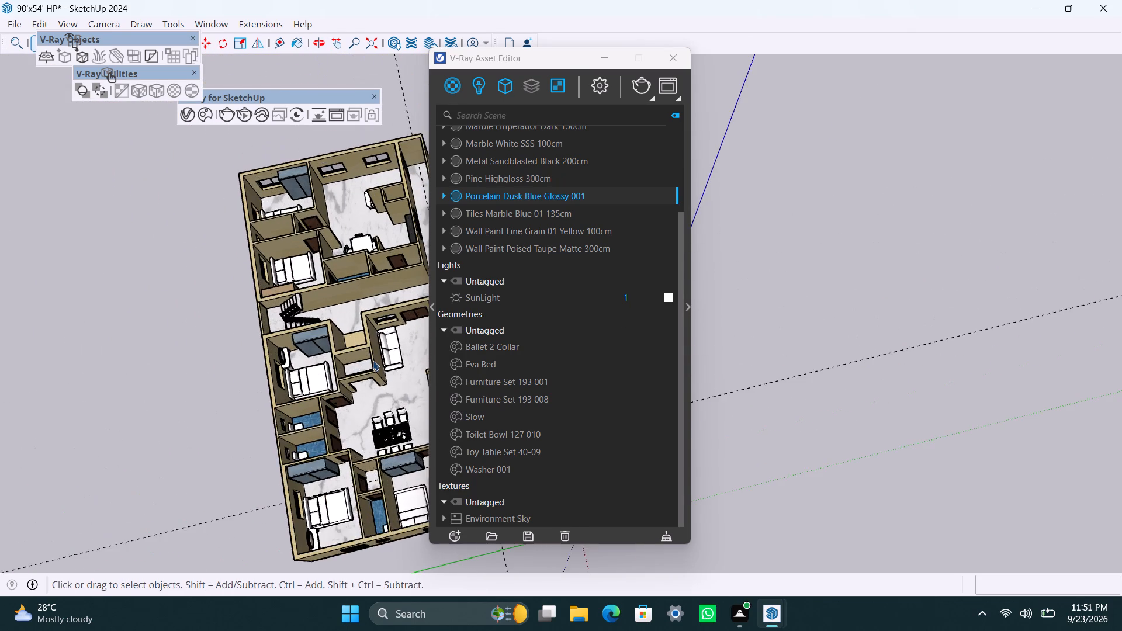
scroll(373, 360, "up", 2)
middle_click_drag(375, 332, 406, 441)
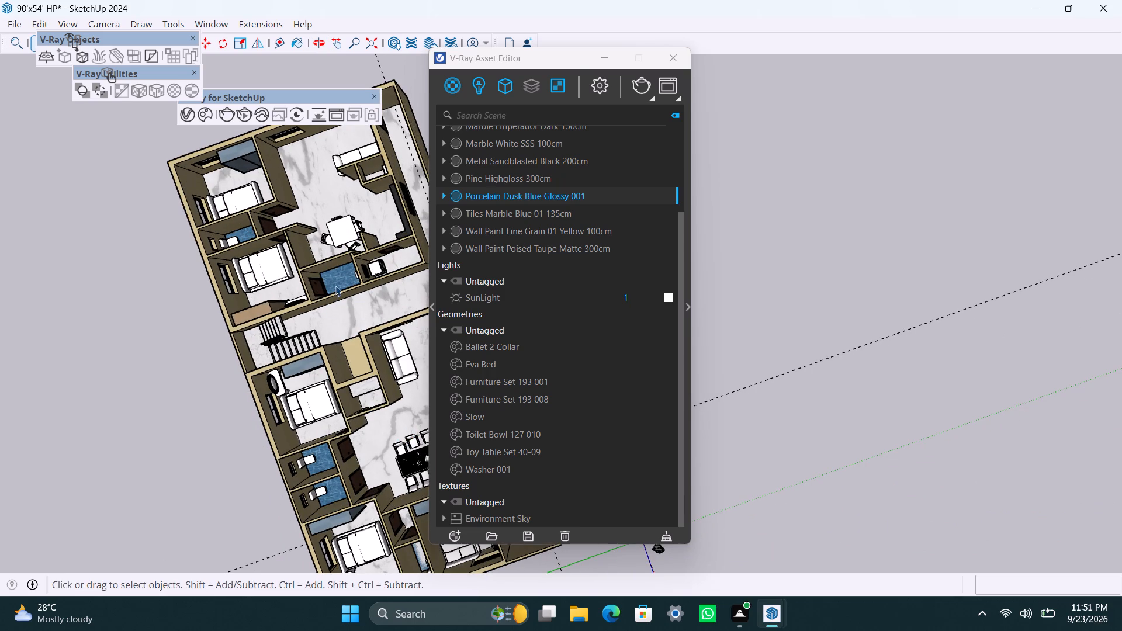
triple_click(261, 306)
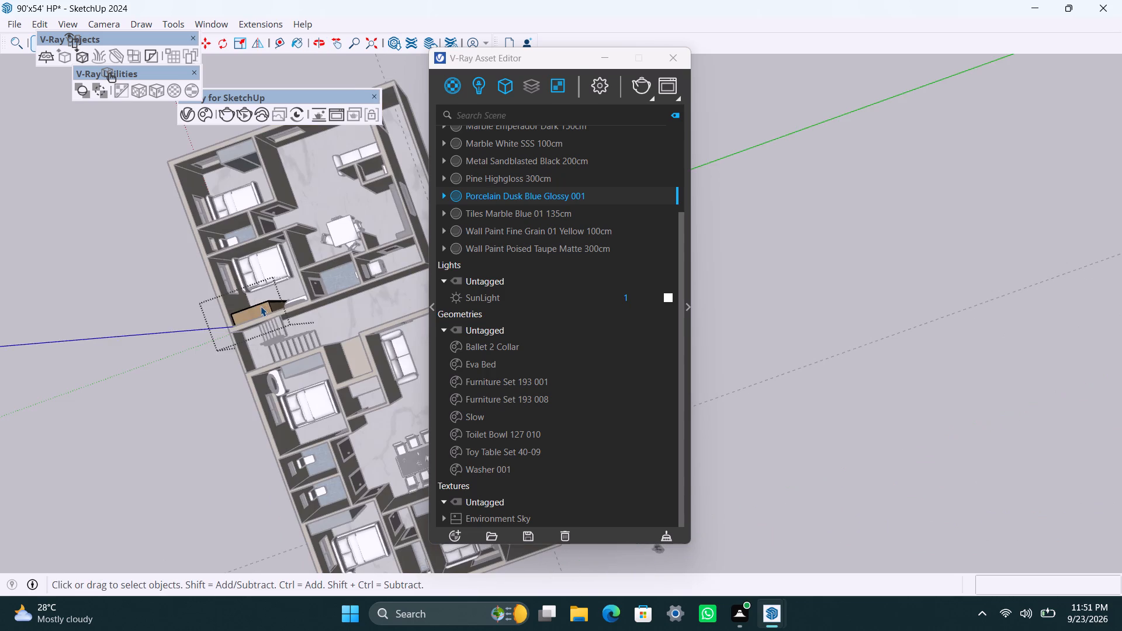
left_click(261, 306)
left_click(201, 339)
scroll(290, 345, "down", 4)
middle_click_drag(262, 458, 933, 217)
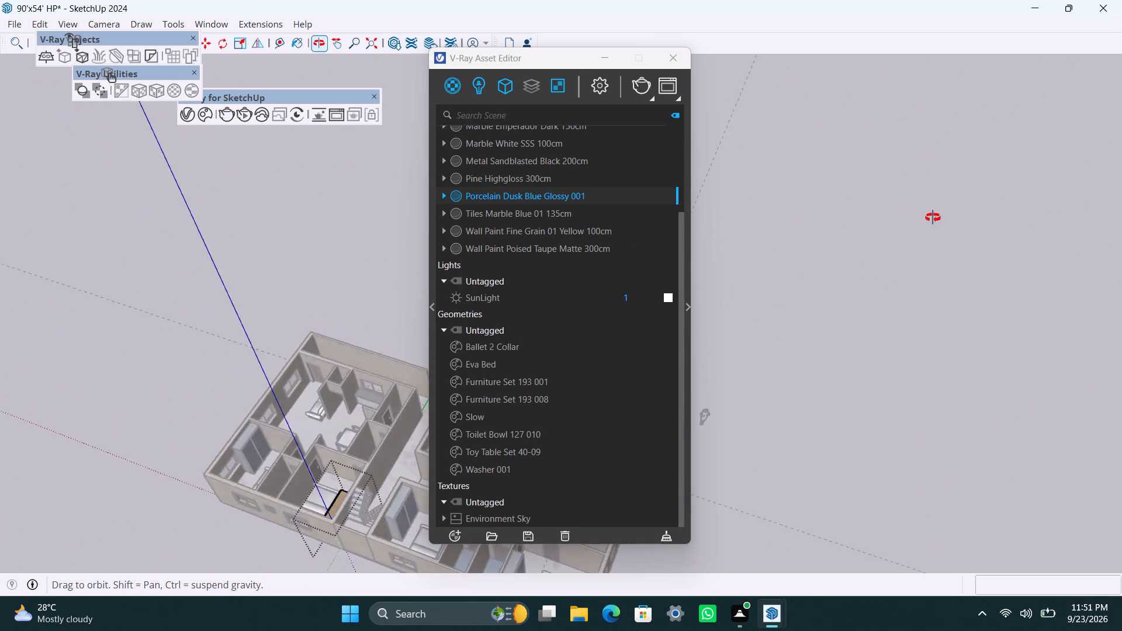
middle_click_drag(933, 217, 1121, 238)
left_click(844, 434)
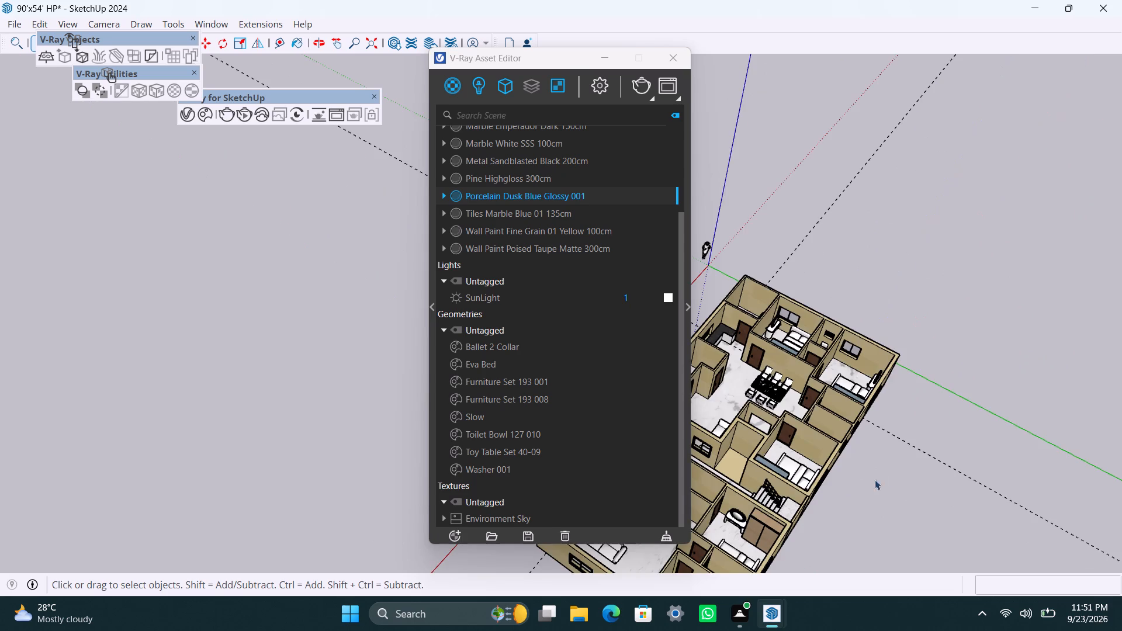
scroll(783, 514, "up", 2)
scroll(729, 569, "up", 3)
middle_click_drag(736, 531, 801, 532)
scroll(801, 480, "up", 2)
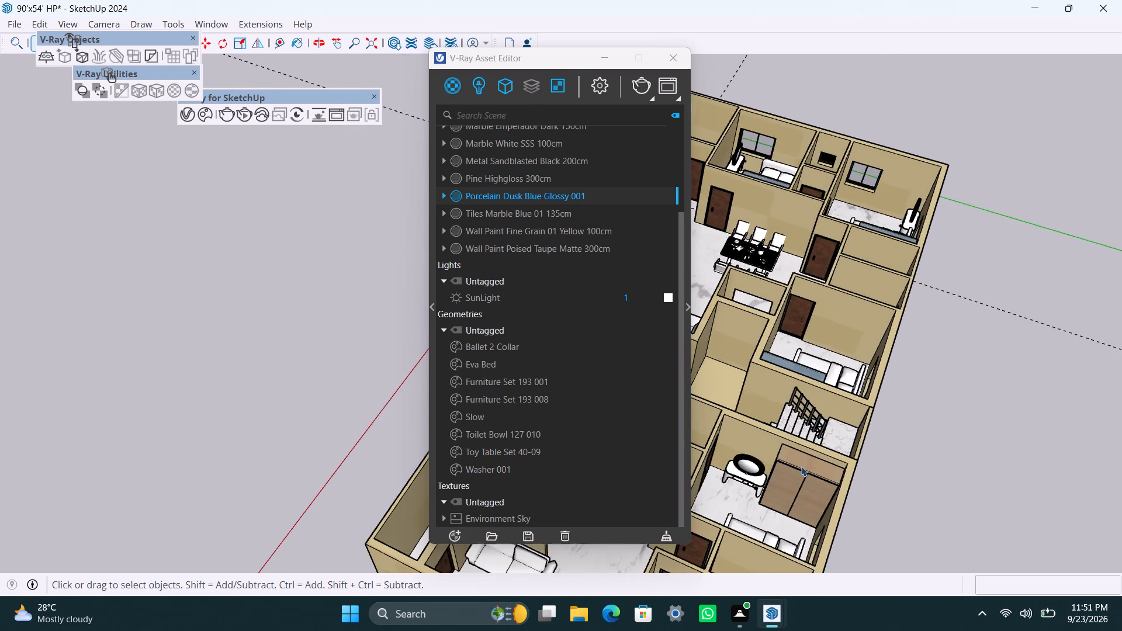
triple_click(803, 464)
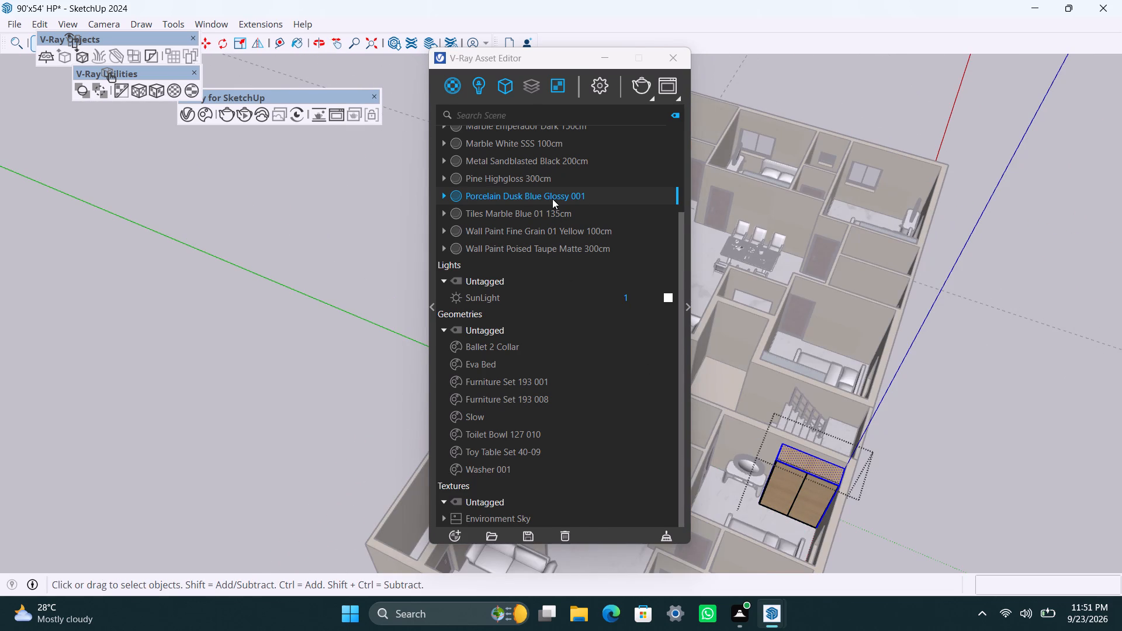
right_click(552, 196)
left_click(561, 217)
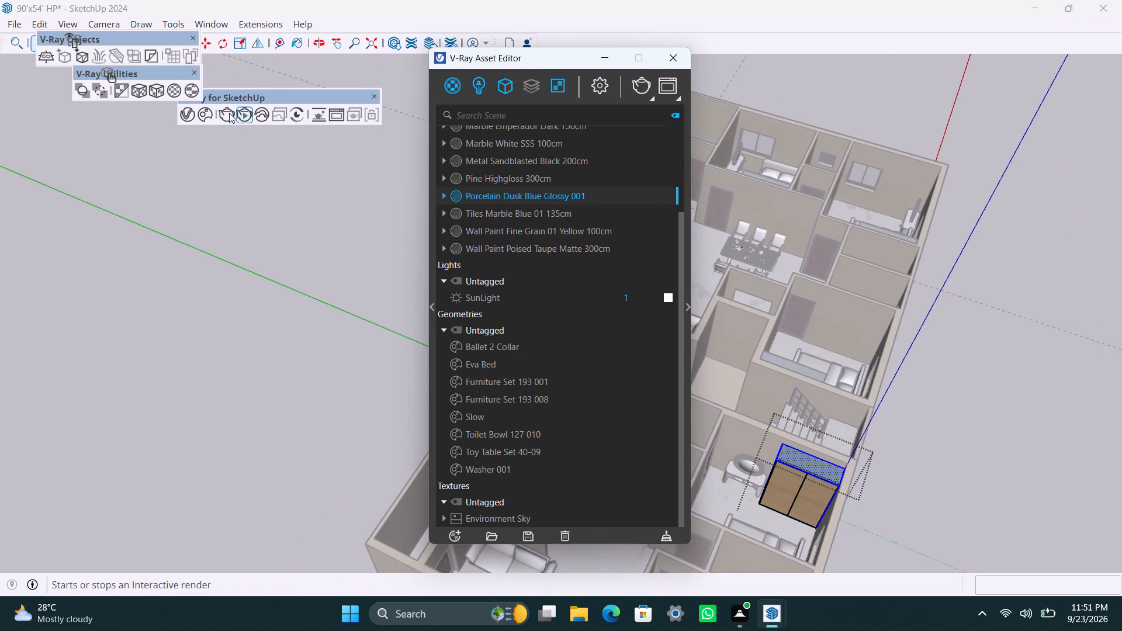
left_click(152, 84)
left_click(940, 398)
Apply Porcelain Dusk Blue Glossy 001 with fitted cubic projection to the staircase-side wardrobe's door nearer the round-mirror dressing table.
scroll(804, 499, "up", 2)
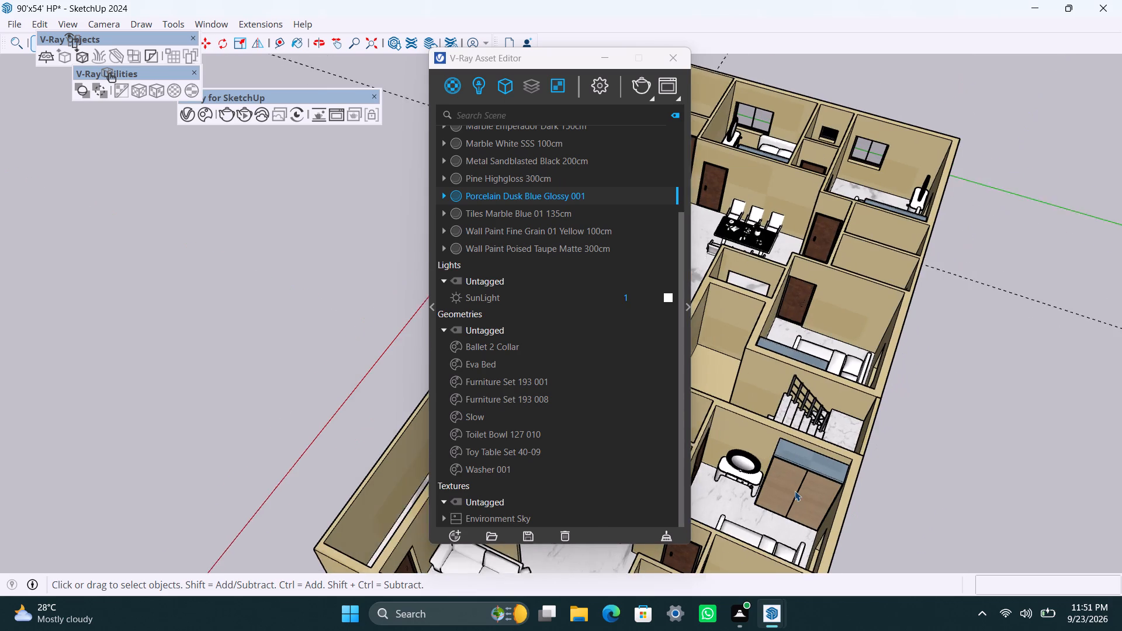
left_click(779, 484)
triple_click(775, 487, "shift")
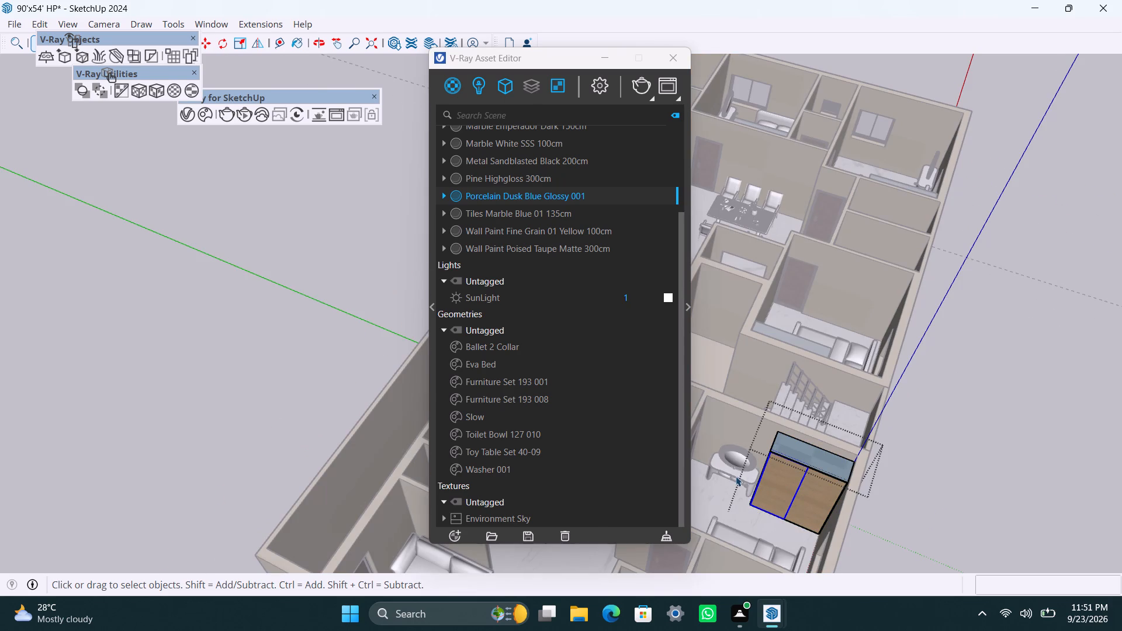
triple_click(787, 487)
left_click(787, 487)
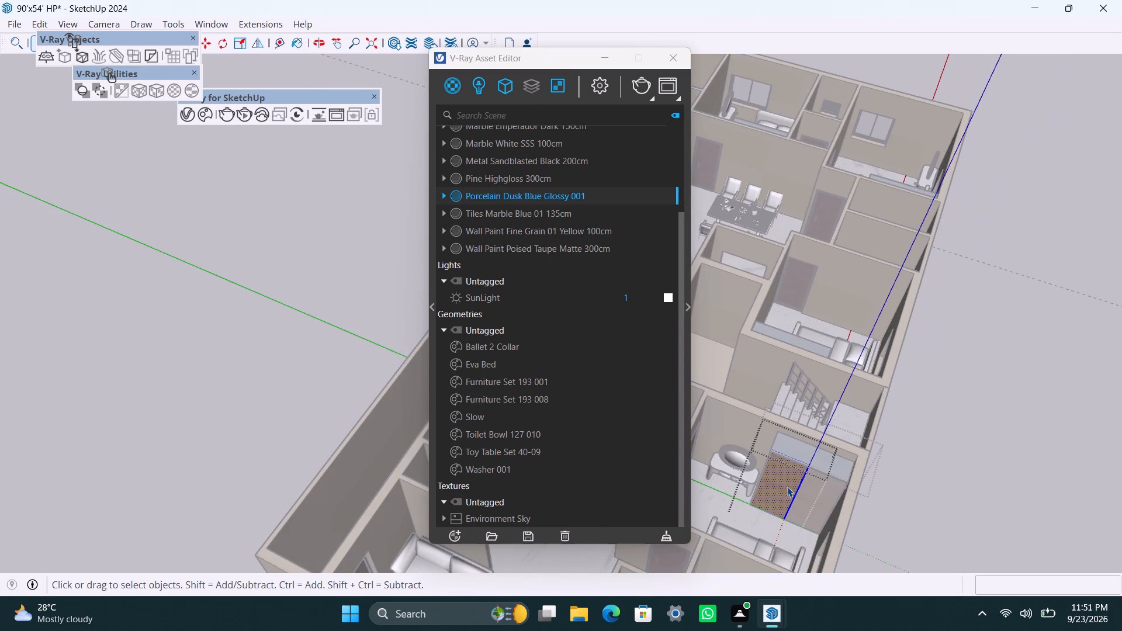
right_click(535, 194)
left_click(553, 219)
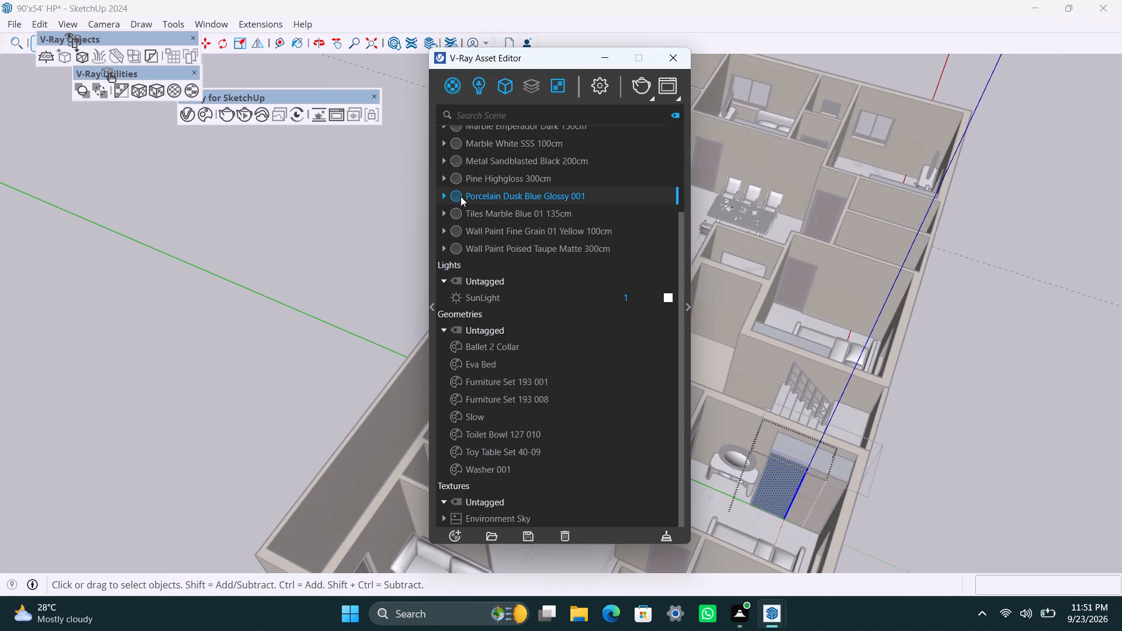
left_click(154, 92)
left_click(966, 422)
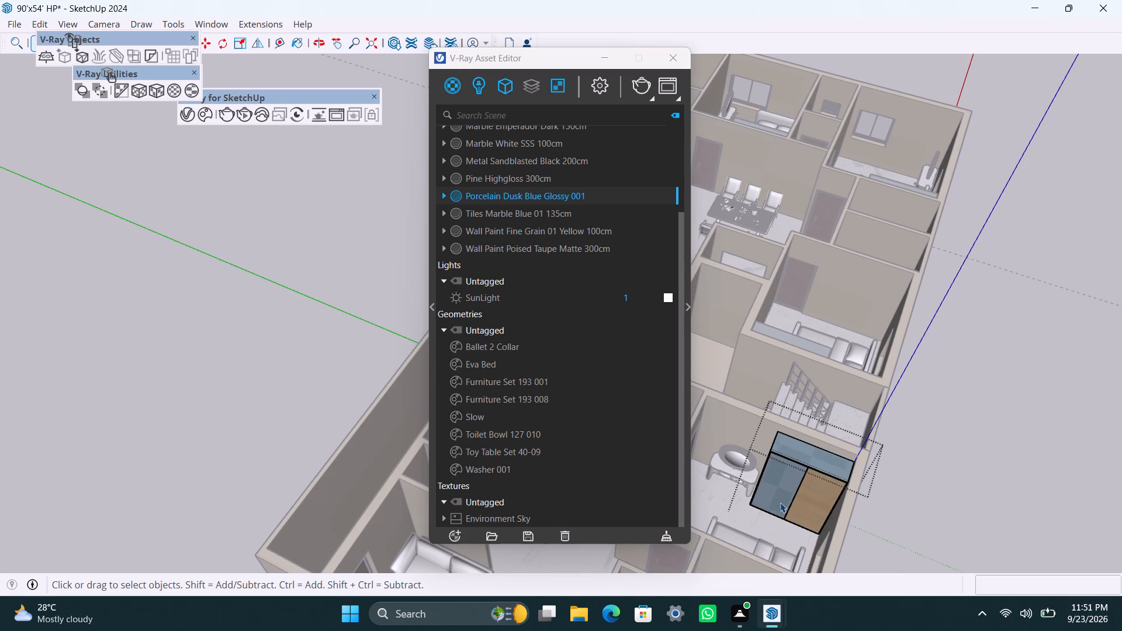
Apply Porcelain Dusk Blue Glossy 001 with fitted cubic projection to this wardrobe's other door, nearer the exterior wall.
triple_click(816, 503)
left_click(818, 503)
right_click(570, 202)
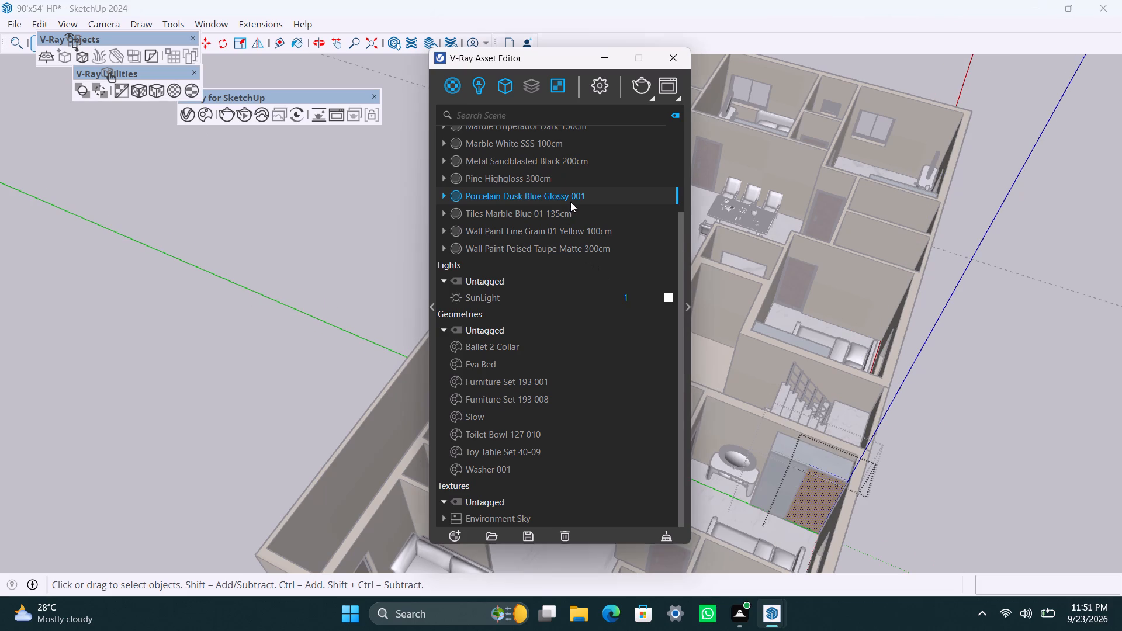
left_click(609, 225)
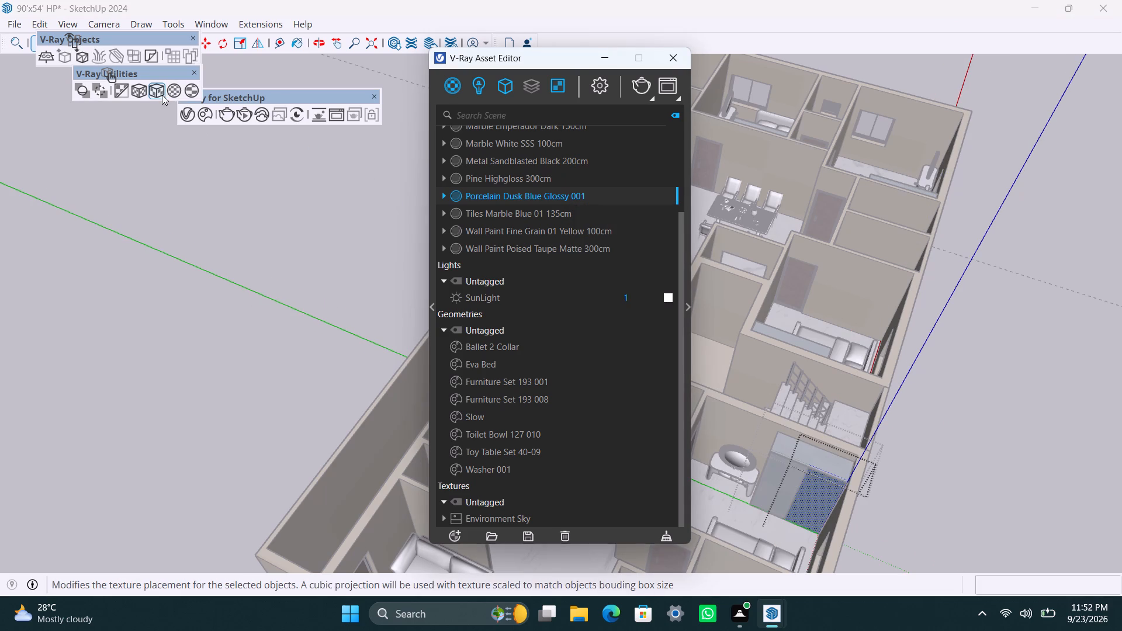
left_click(161, 93)
left_click(1054, 451)
scroll(905, 439, "down", 2)
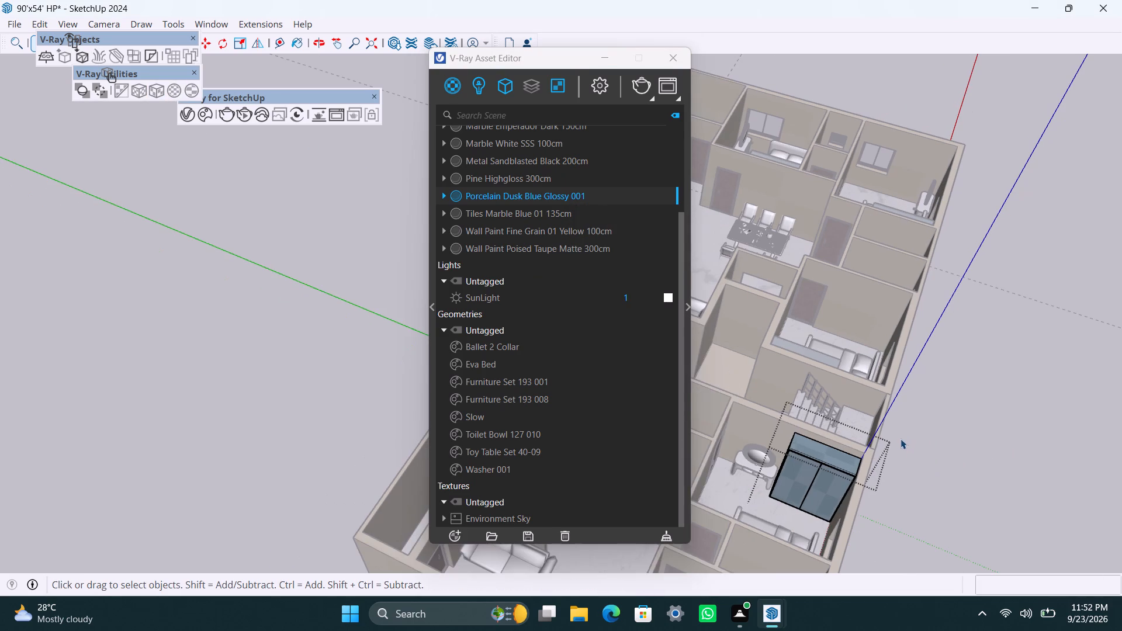
Save the model and leave the wardrobe group.
key("ctrl+s")
left_click(895, 436)
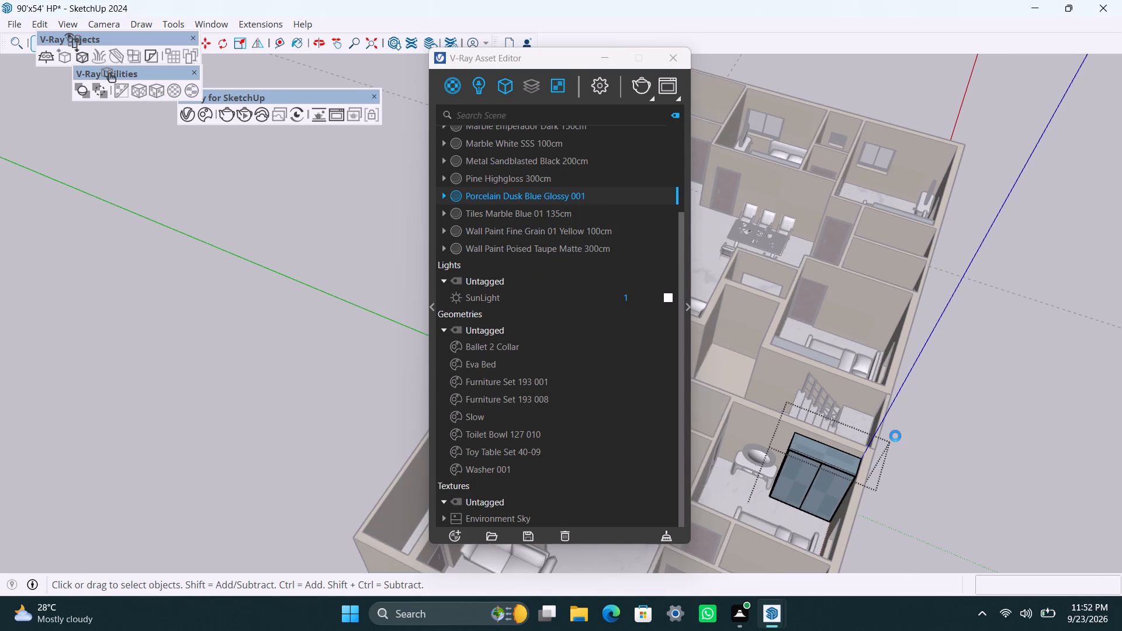
key("space")
left_click(895, 436)
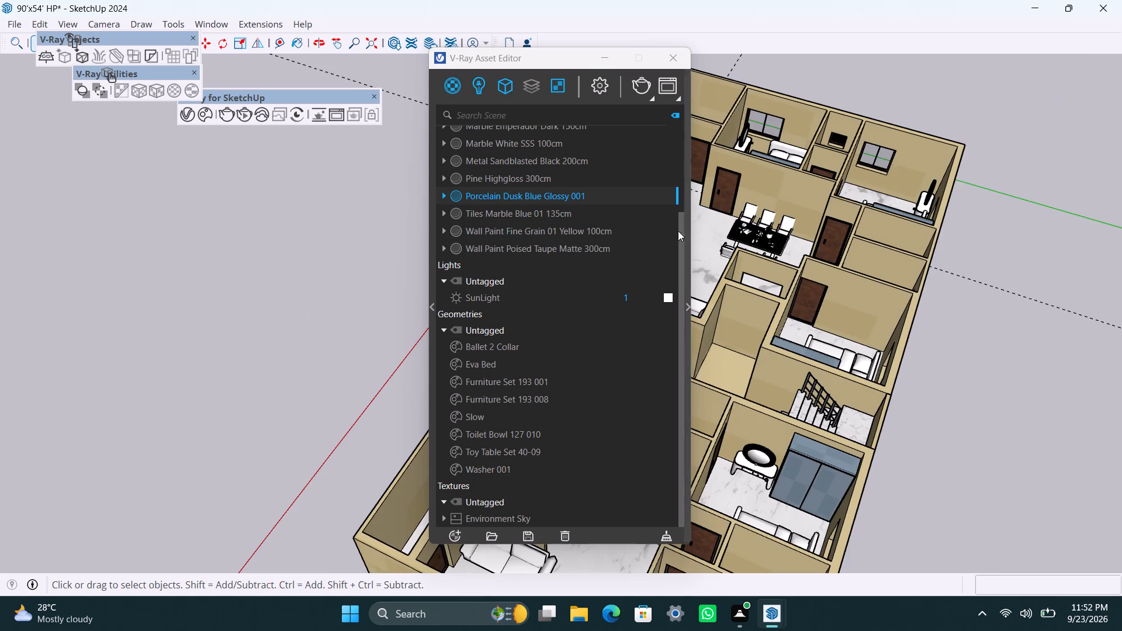
In the smaller apartment's kitchen, apply Porcelain Dusk Blue Glossy 001 with fitted cubic projection to the base beneath the black countertop.
left_click(602, 61)
scroll(713, 403, "down", 5)
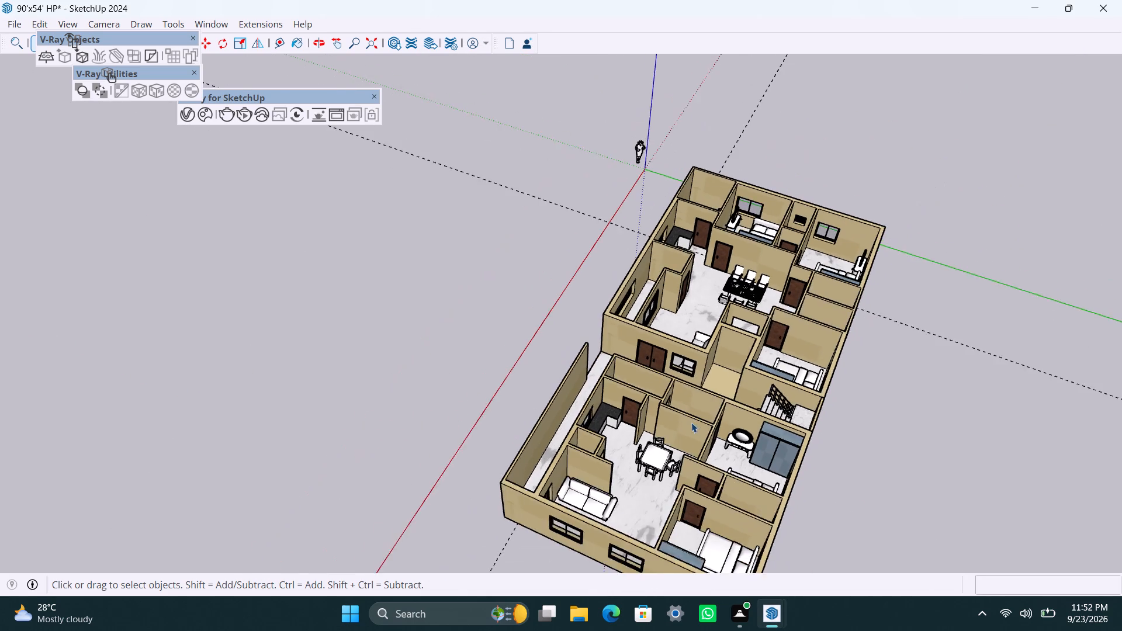
scroll(692, 422, "up", 6)
scroll(562, 455, "up", 4)
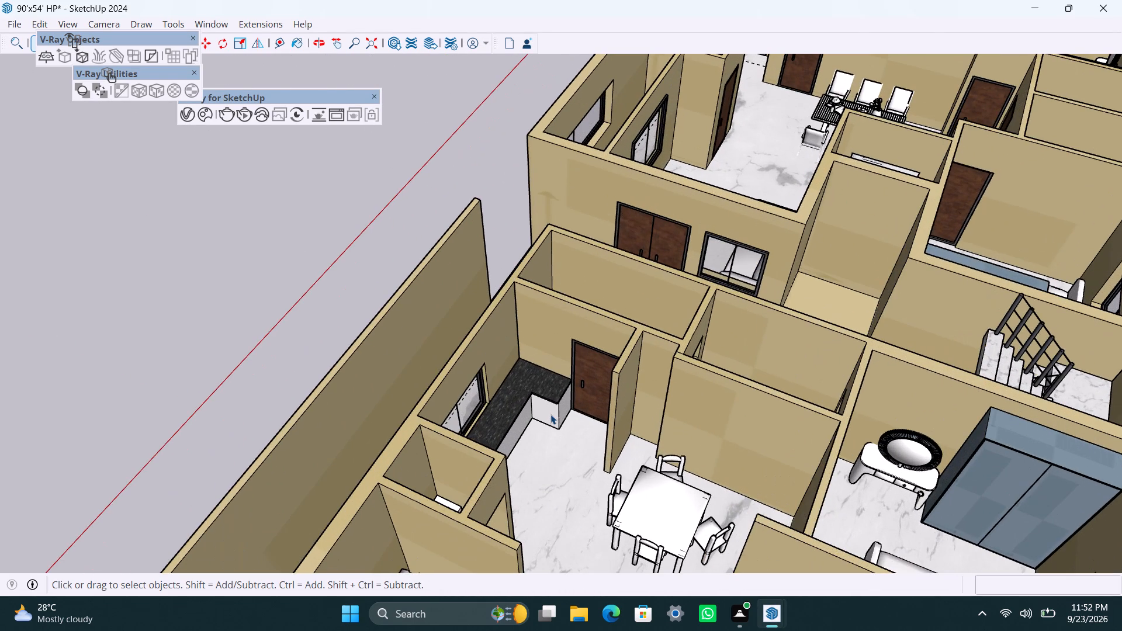
left_click(550, 414)
double_click(550, 414)
left_click(550, 414)
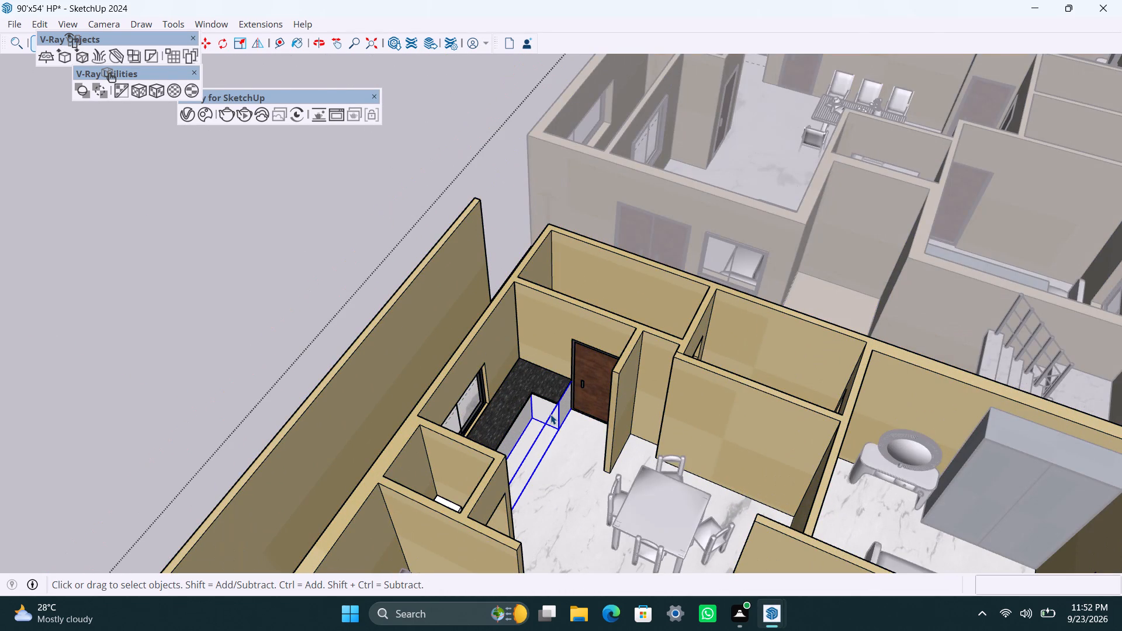
left_click(184, 114)
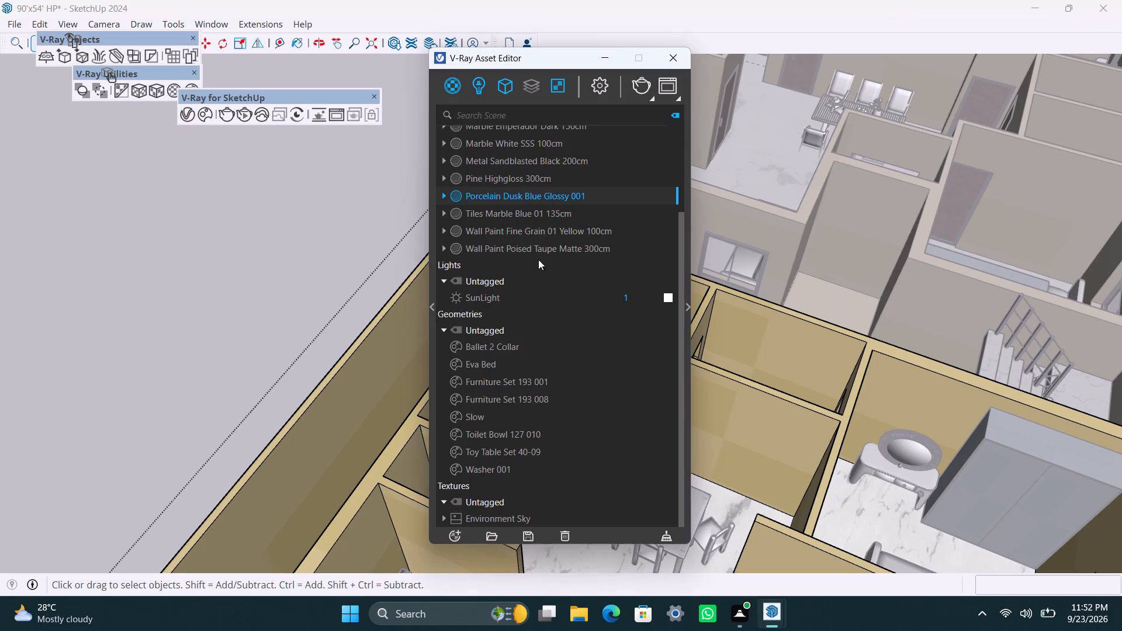
right_click(542, 194)
left_click(573, 227)
scroll(425, 448, "down", 4)
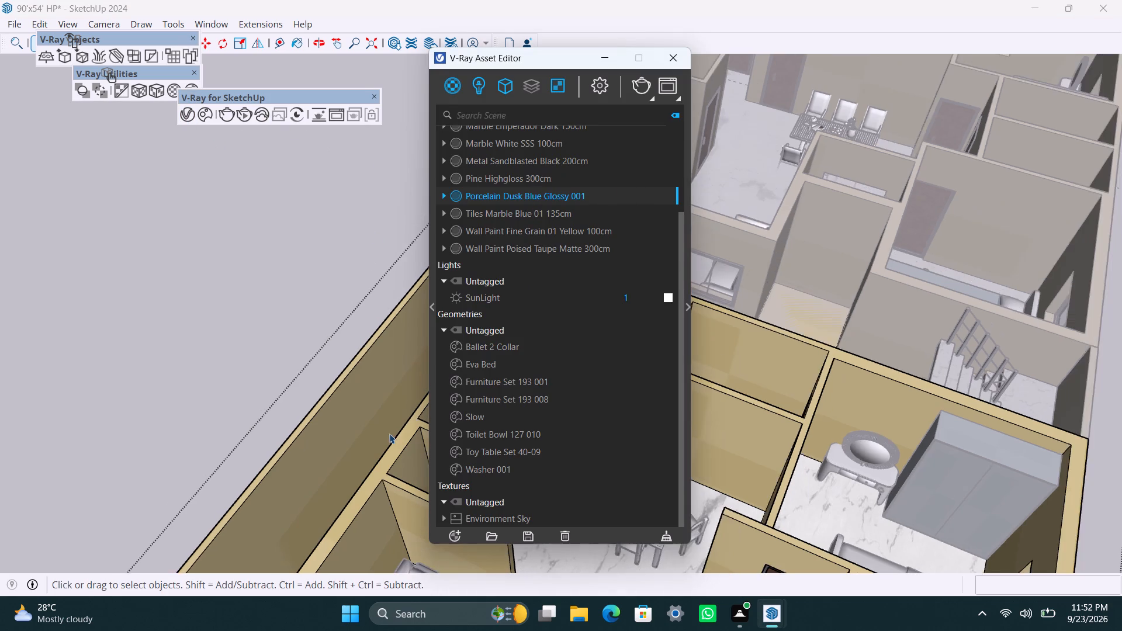
scroll(389, 434, "down", 5)
scroll(358, 493, "down", 4)
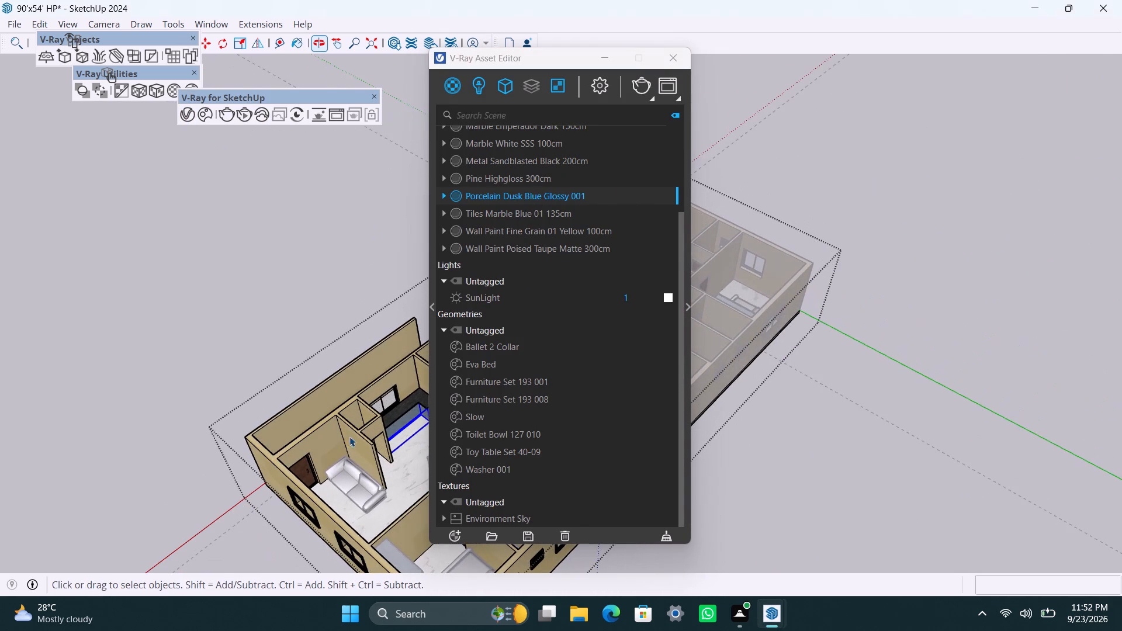
scroll(378, 431, "up", 1)
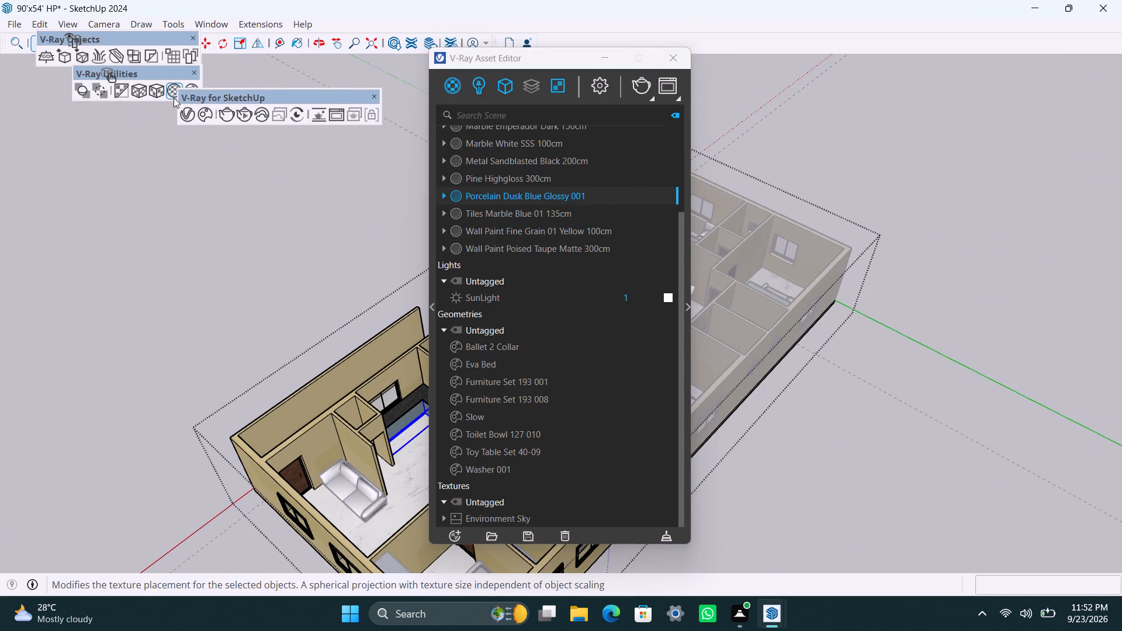
left_click(160, 89)
left_click(178, 231)
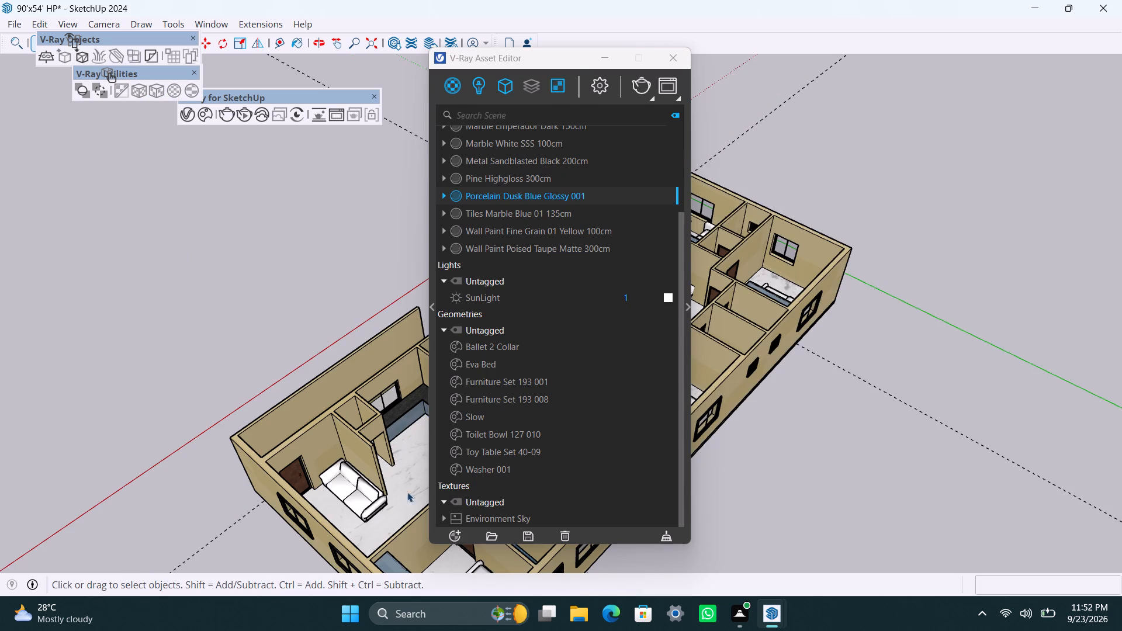
Look over both apartments from several angles to find remaining cabinets that still need the blue material.
scroll(775, 476, "down", 6)
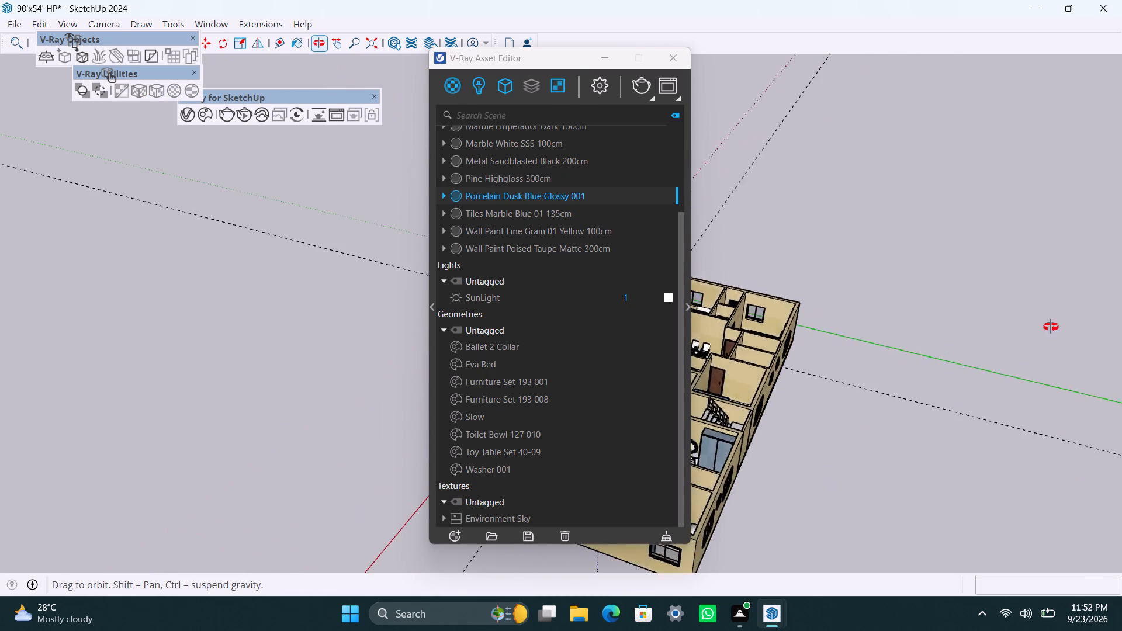
left_click(595, 58)
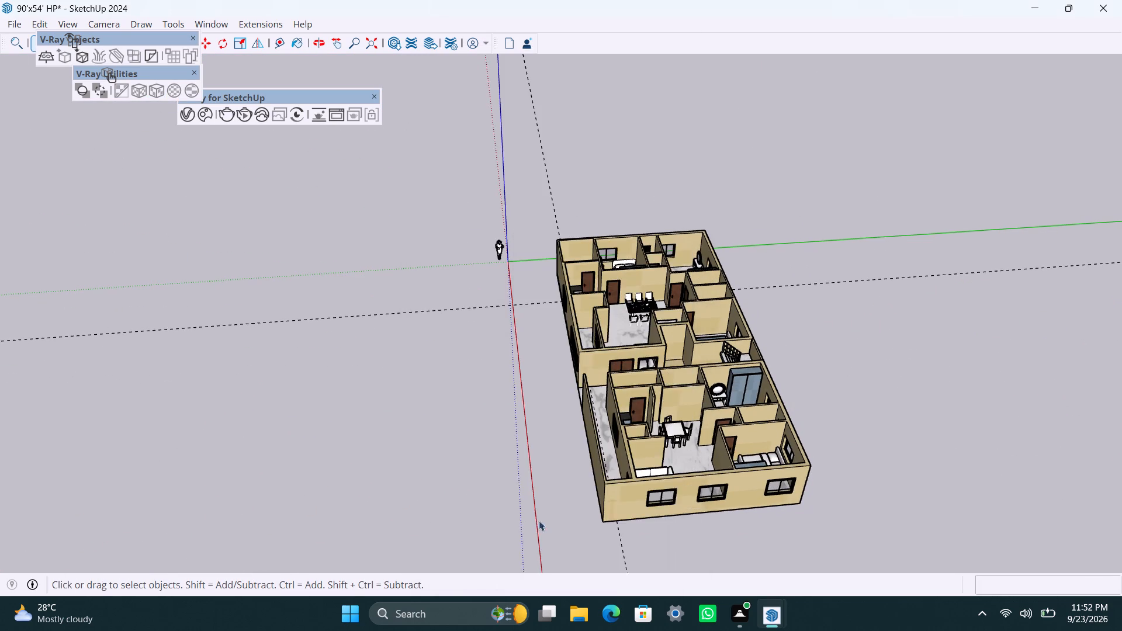
scroll(560, 547, "up", 3)
middle_click_drag(620, 477, 1054, 519)
scroll(646, 250, "up", 3)
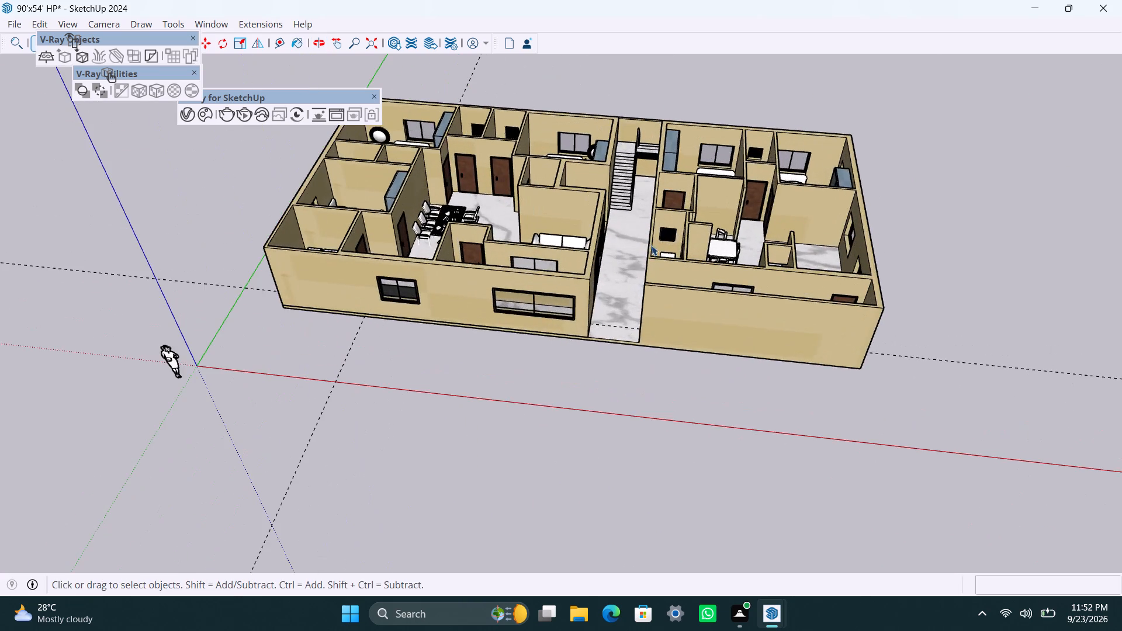
scroll(757, 480, "up", 2)
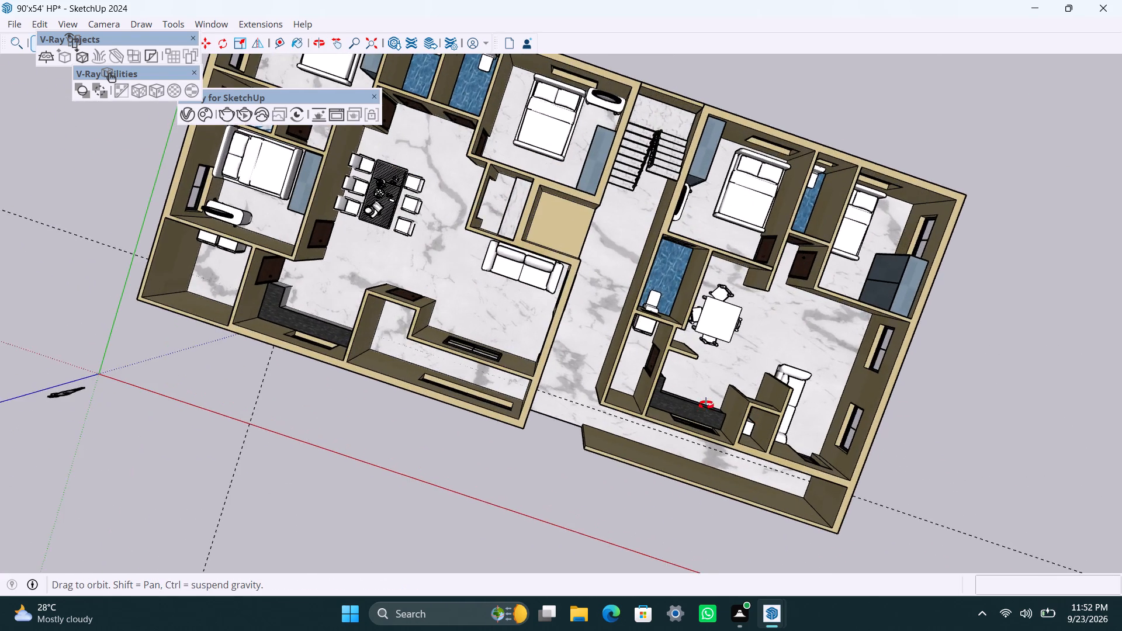
scroll(745, 283, "up", 3)
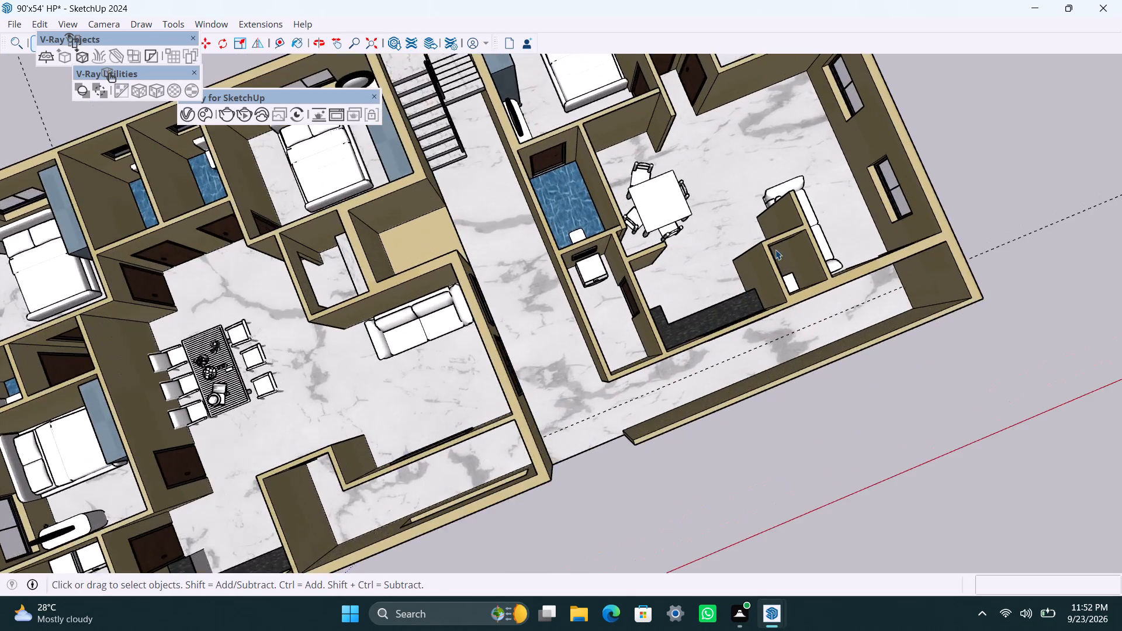
scroll(775, 249, "up", 2)
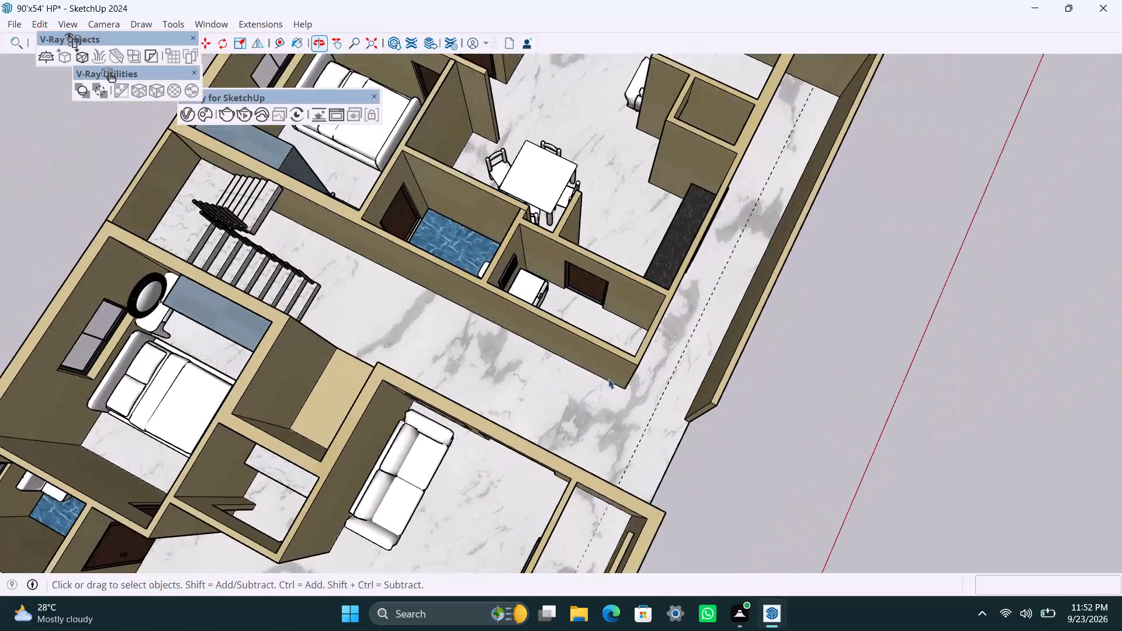
scroll(515, 405, "down", 4)
scroll(395, 493, "down", 4)
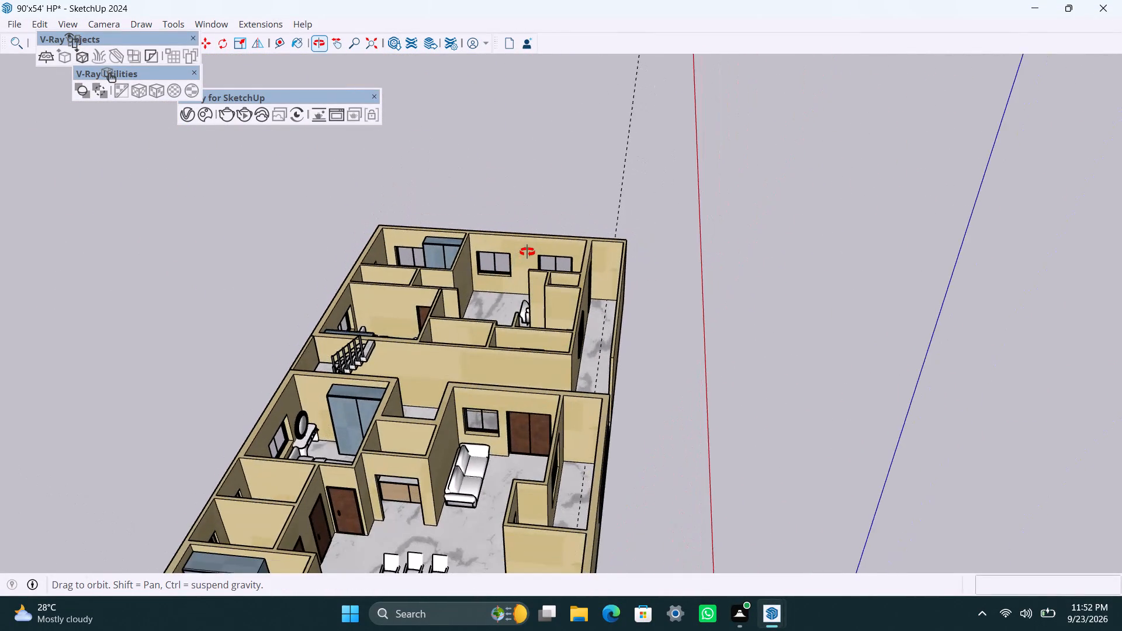
Apply Porcelain Dusk Blue Glossy 001 with fitted cubic projection to the wider door of the marble-topped cabinet recessed beside the larger apartment's sofa.
scroll(418, 543, "up", 8)
scroll(387, 481, "up", 3)
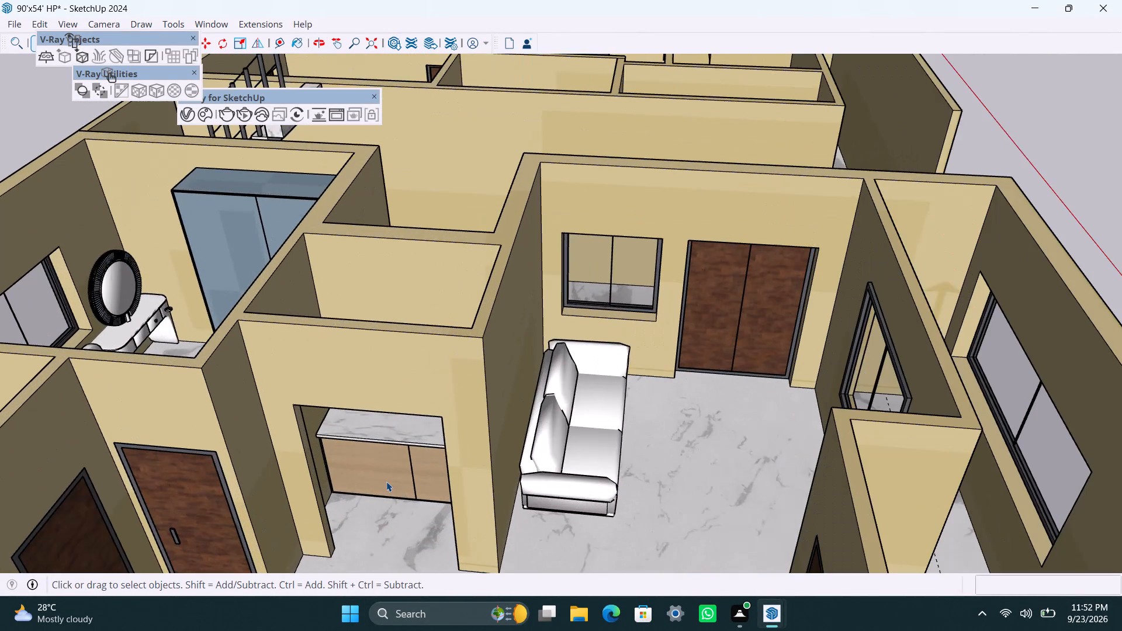
triple_click(386, 481)
left_click(386, 481)
left_click(386, 481)
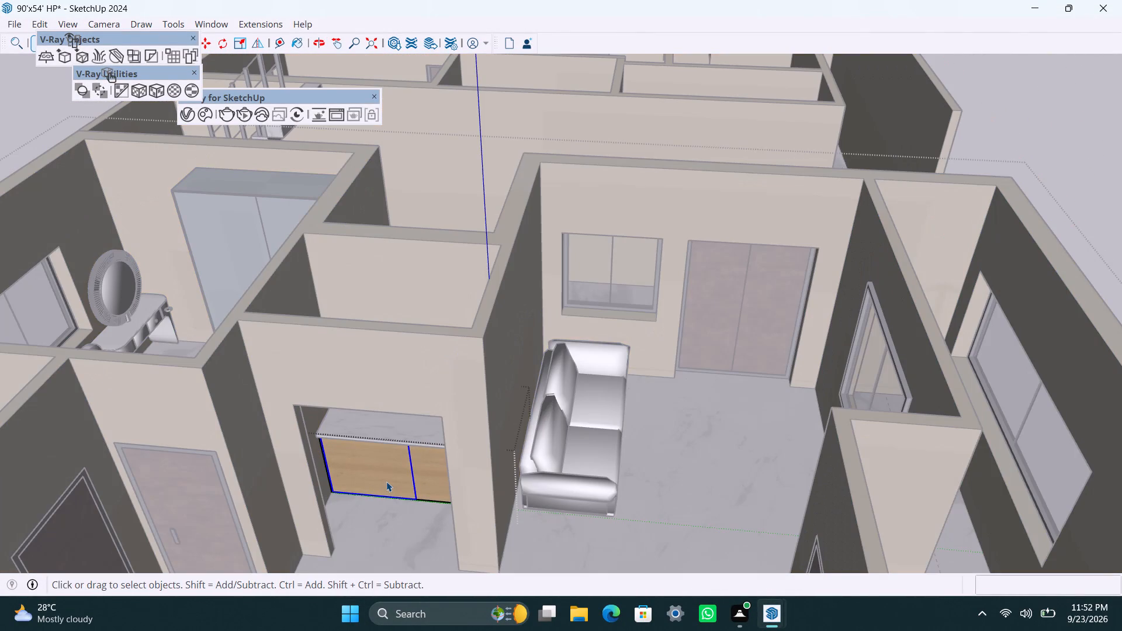
left_click(193, 117)
right_click(513, 192)
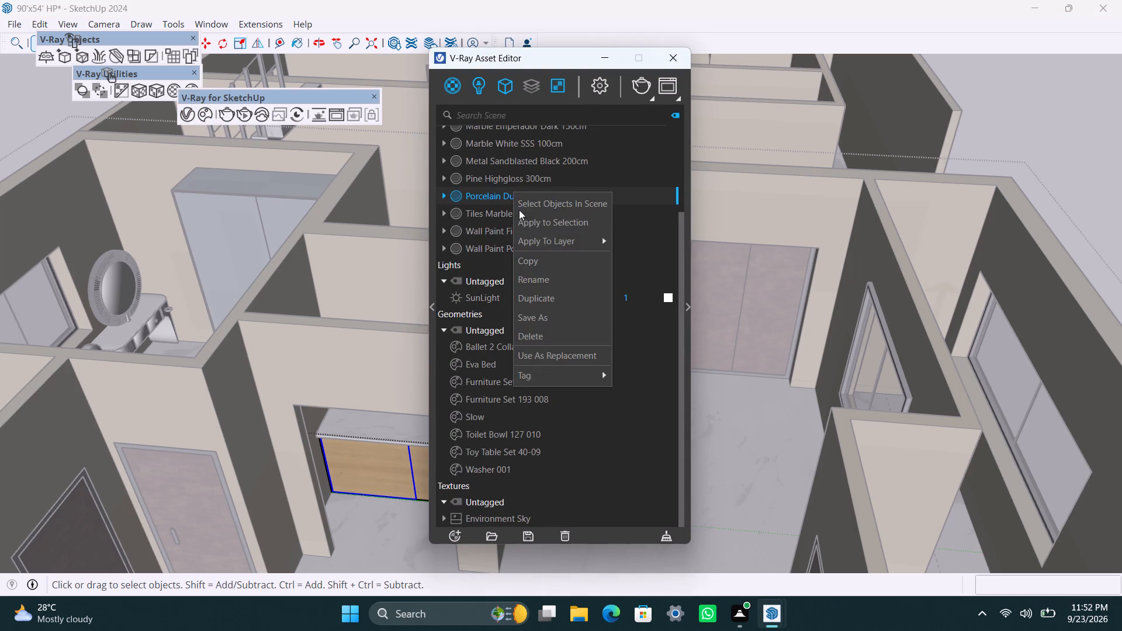
left_click(530, 226)
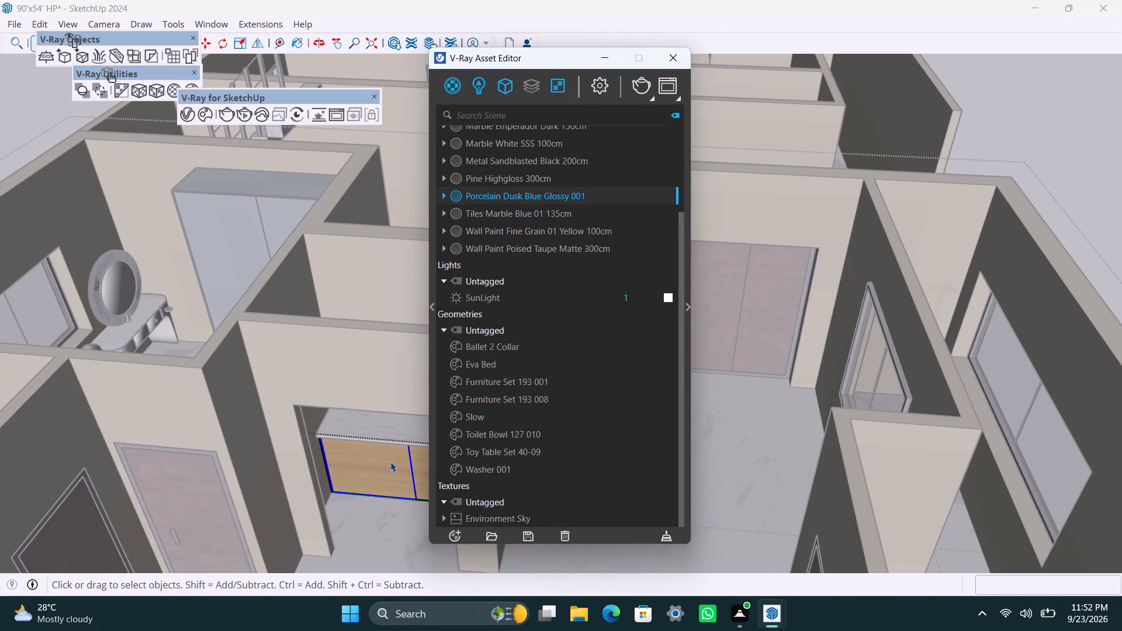
triple_click(390, 462)
right_click(523, 200)
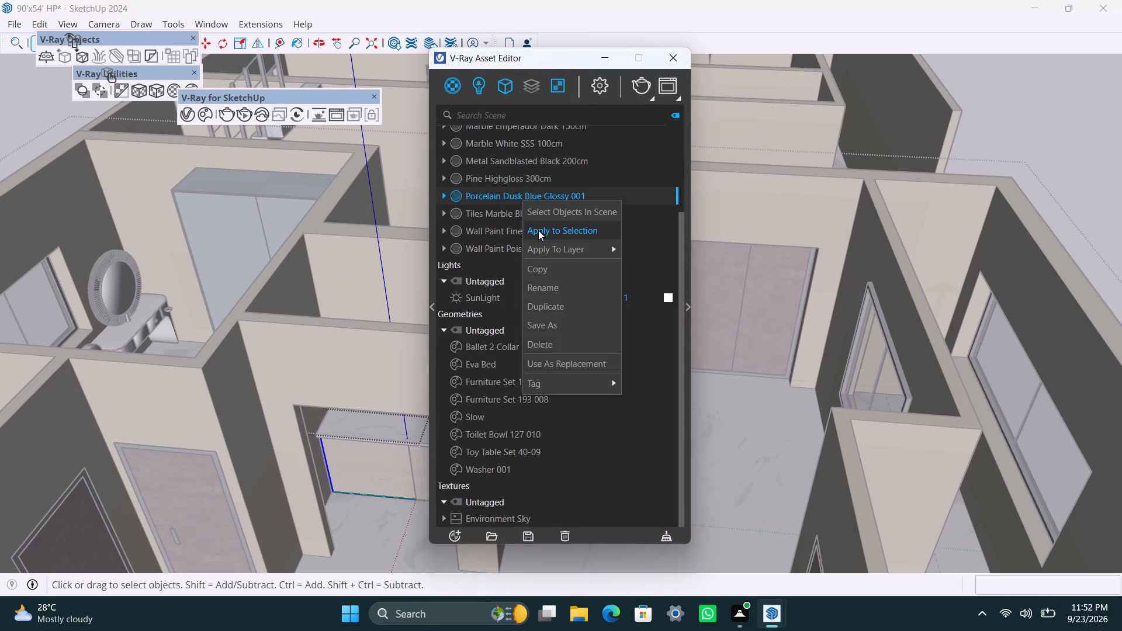
left_click(539, 230)
left_click(151, 91)
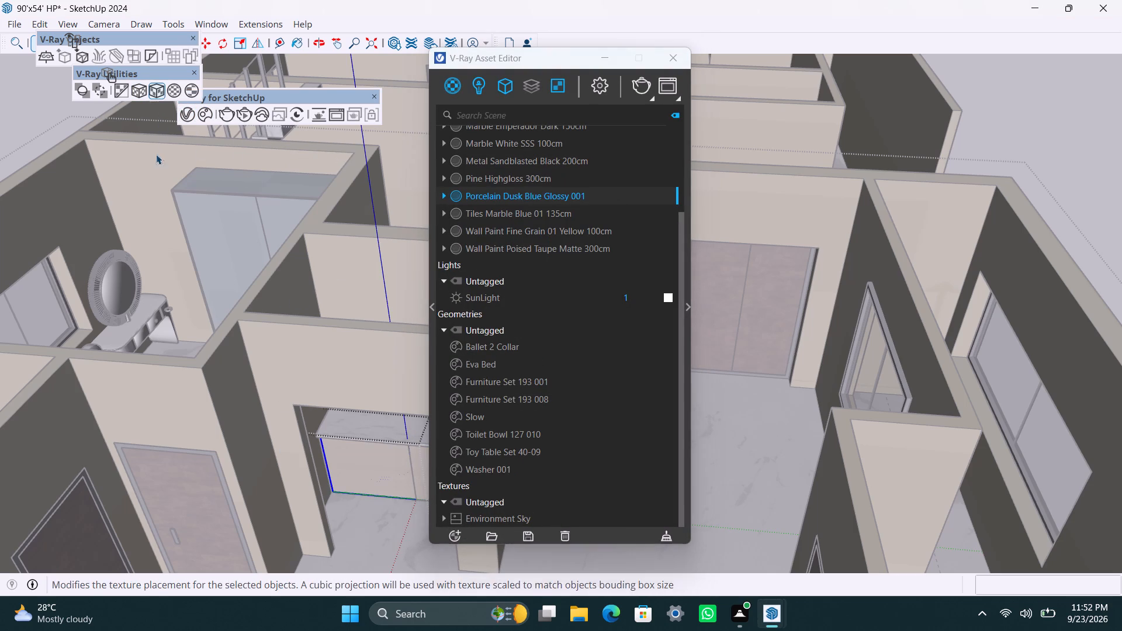
left_click(369, 533)
left_click(379, 468)
triple_click(380, 470)
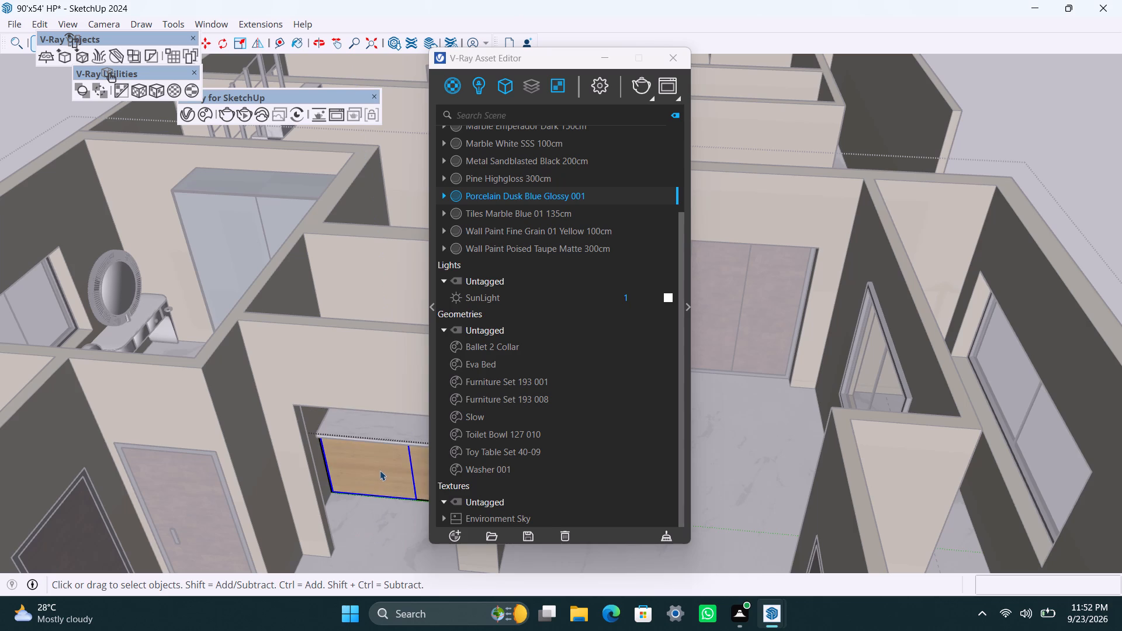
right_click(536, 197)
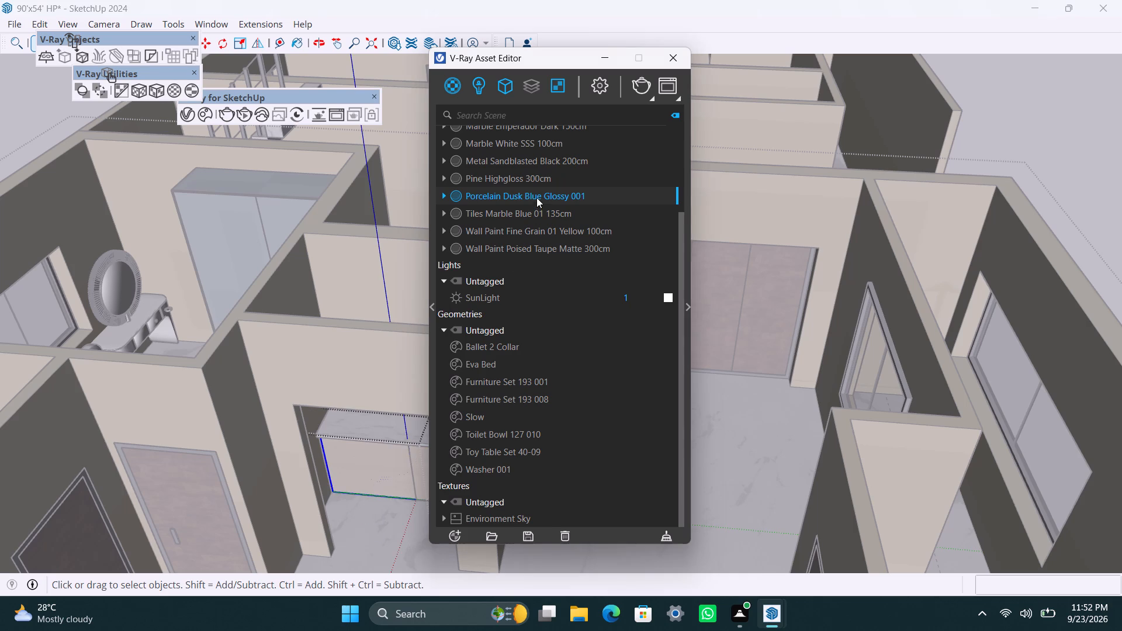
left_click(553, 219)
double_click(354, 503)
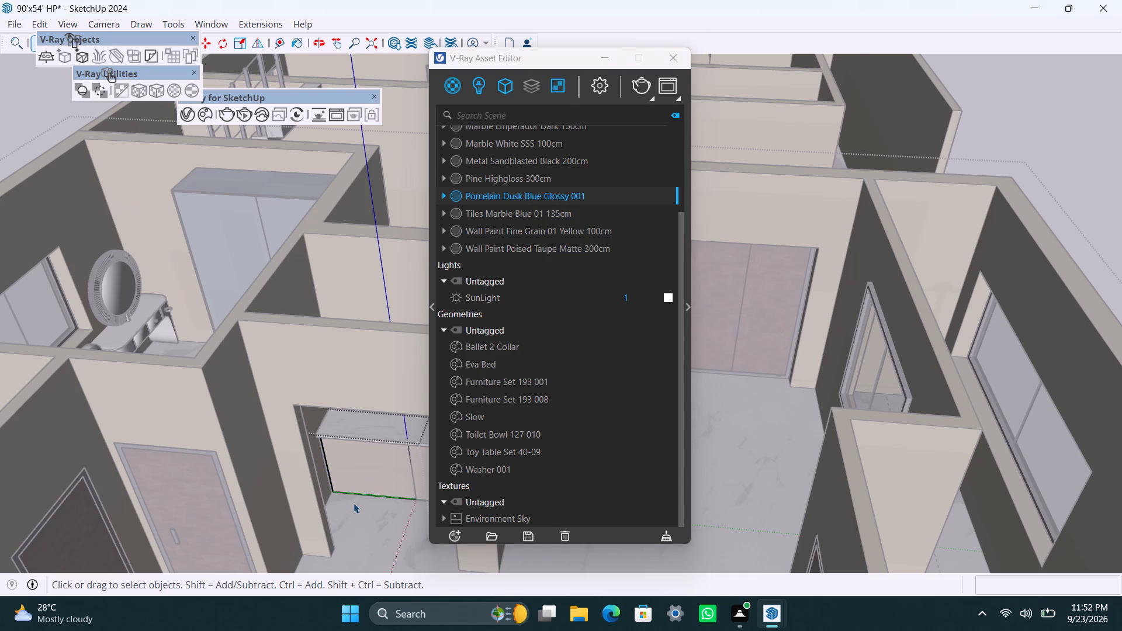
scroll(355, 503, "up", 2)
left_click(349, 565)
Apply Porcelain Dusk Blue Glossy 001 with fitted cubic projection to the wood front face of this cabinet's body, behind the doors.
scroll(356, 467, "up", 4)
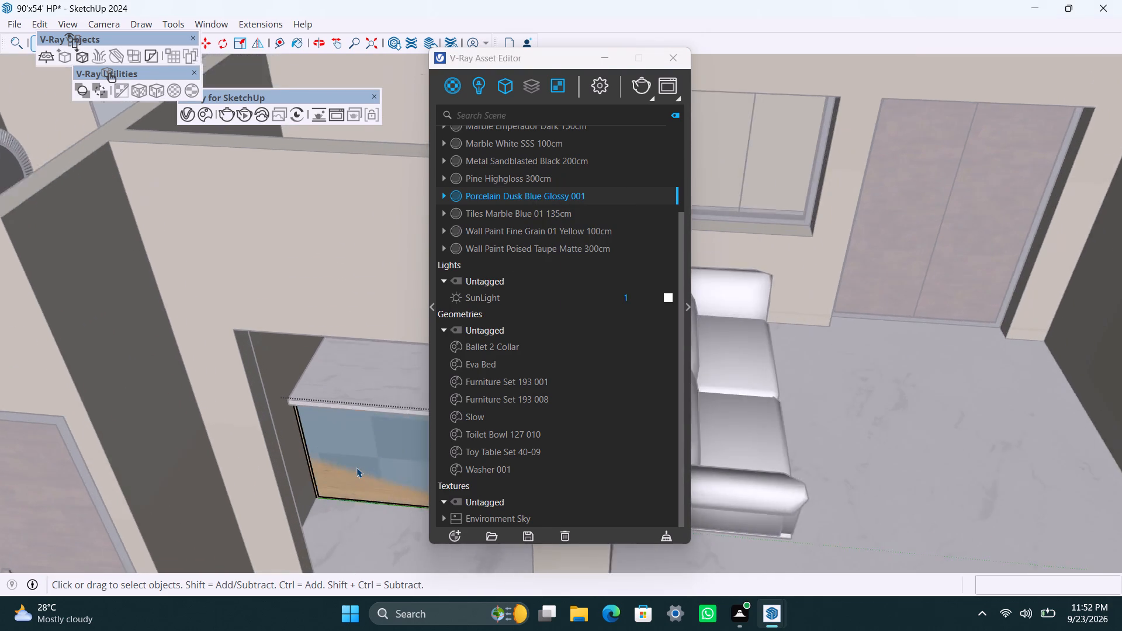
scroll(356, 467, "up", 3)
left_click(352, 466)
scroll(302, 504, "up", 4)
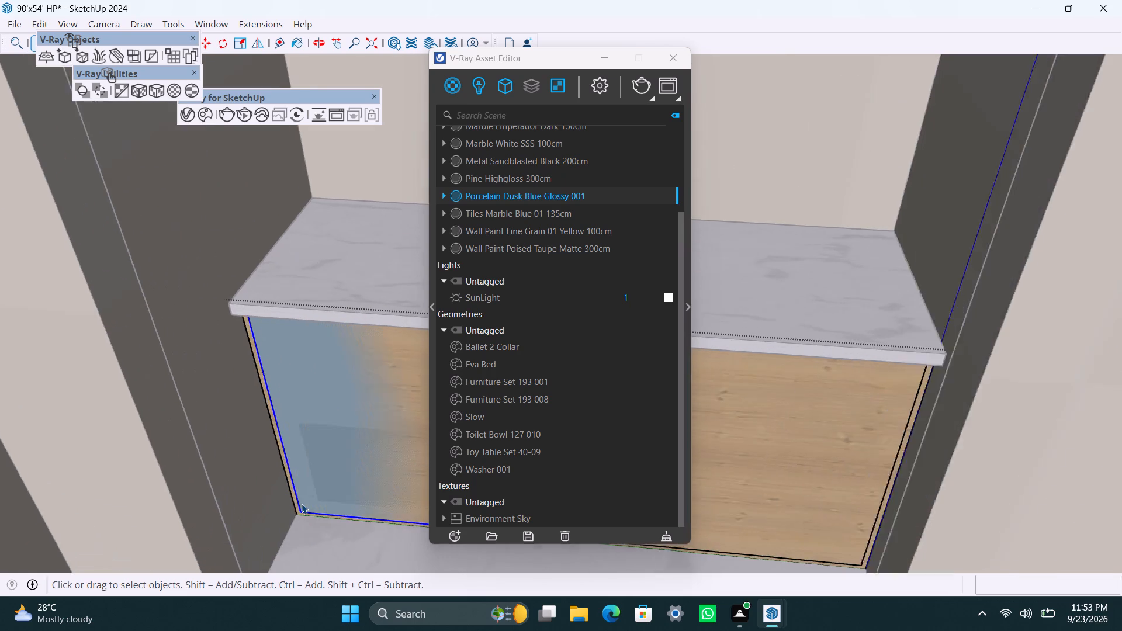
scroll(302, 504, "up", 2)
double_click(291, 507)
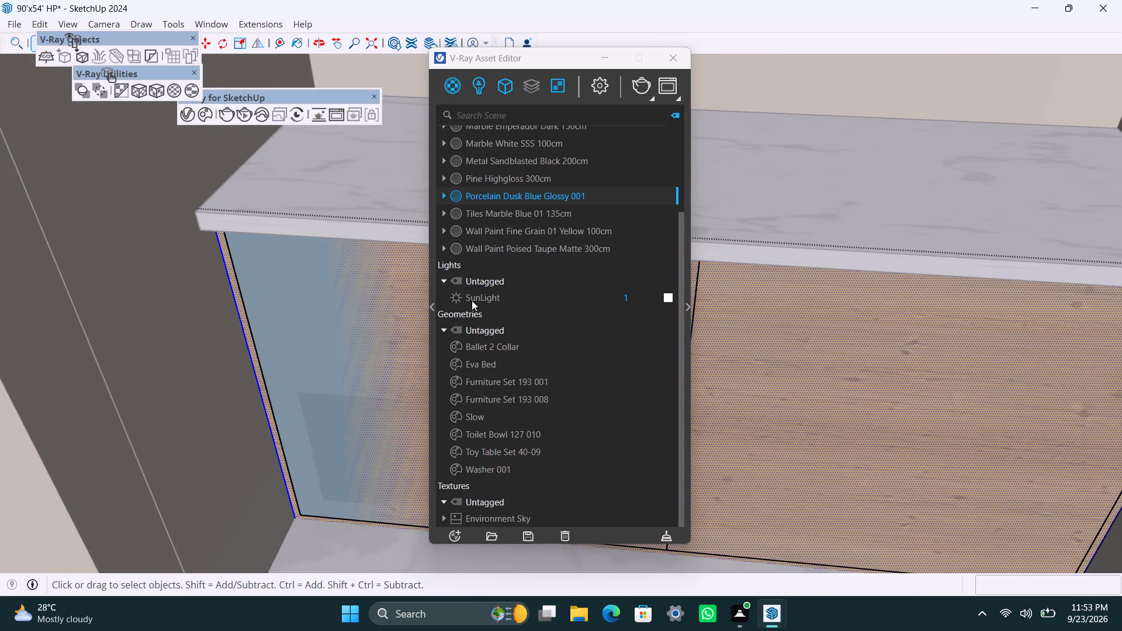
right_click(521, 195)
left_click(534, 223)
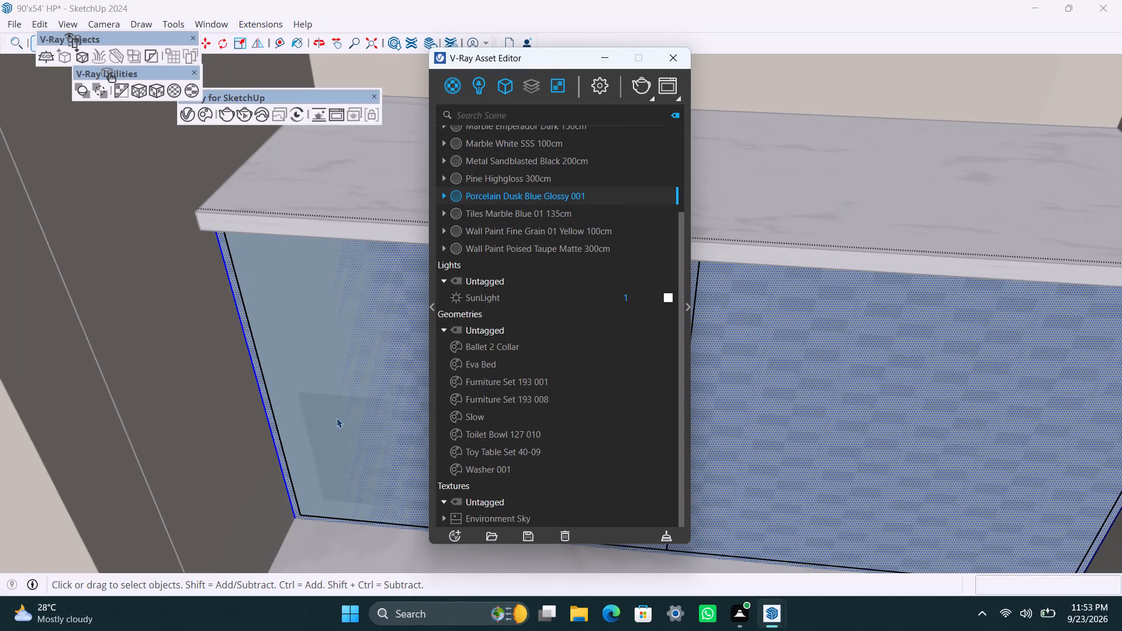
left_click(151, 88)
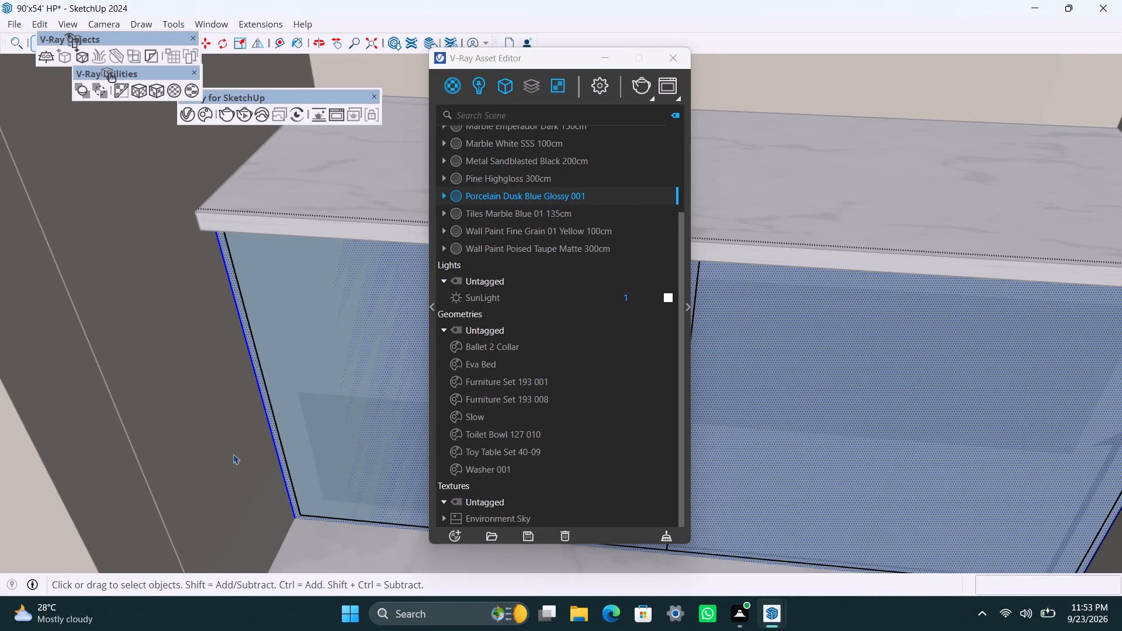
left_click(259, 522)
Apply Porcelain Dusk Blue Glossy 001 with fitted cubic projection to the same cabinet's remaining wood door, on the sofa side.
scroll(266, 442, "down", 17)
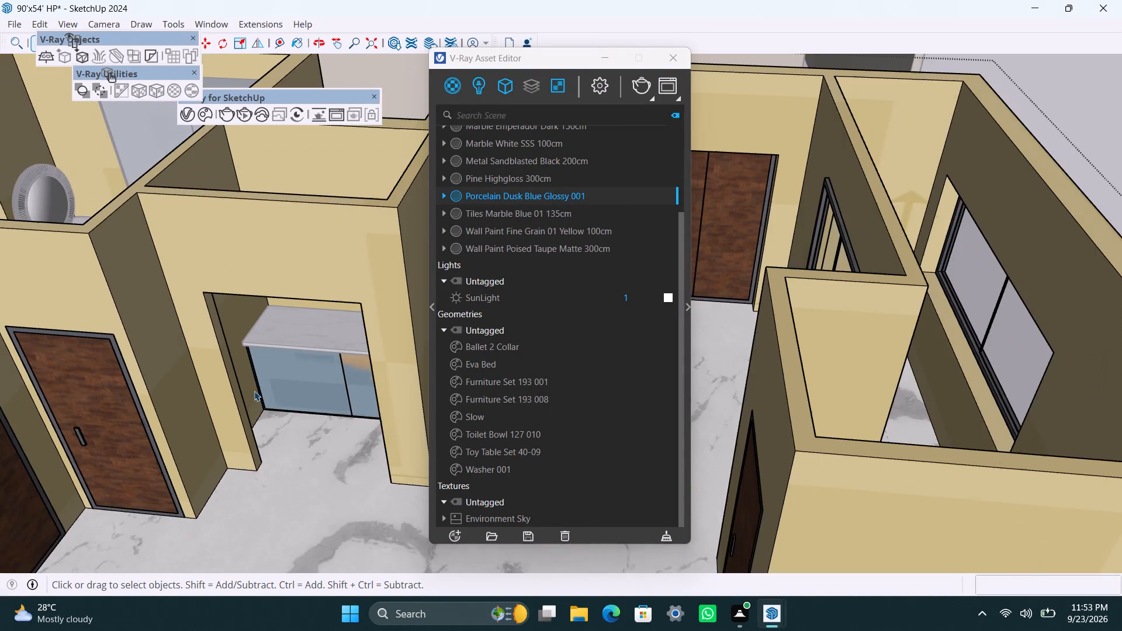
scroll(296, 398, "up", 3)
middle_click_drag(307, 426, 348, 439)
scroll(351, 431, "down", 1)
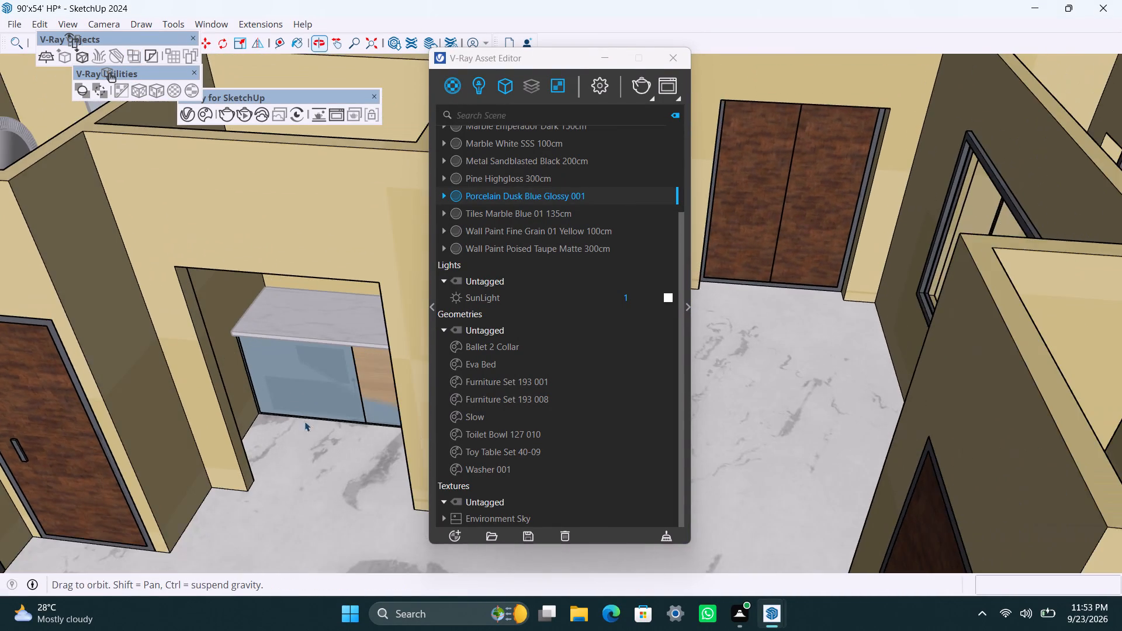
scroll(352, 425, "up", 3)
triple_click(370, 401)
left_click(370, 400)
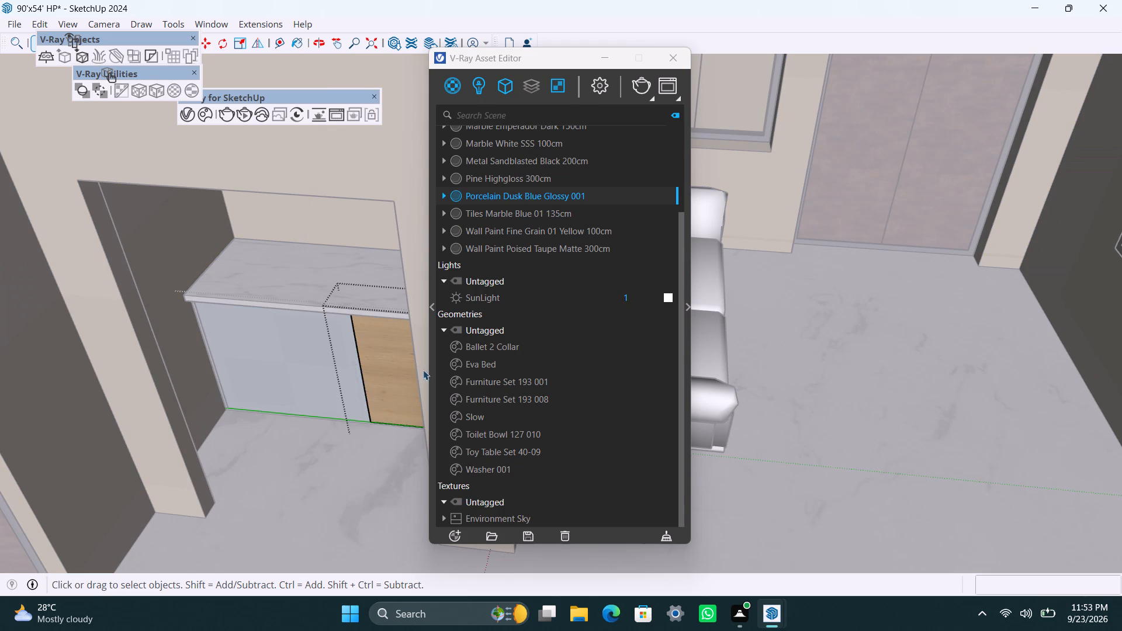
triple_click(384, 369)
right_click(536, 193)
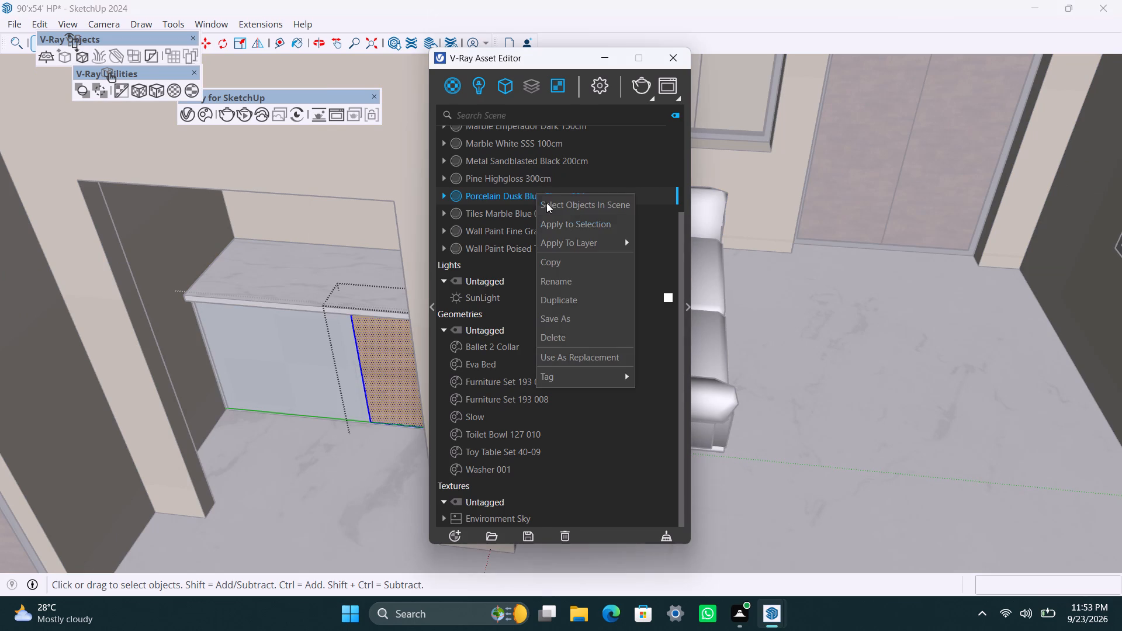
left_click(574, 230)
left_click(153, 88)
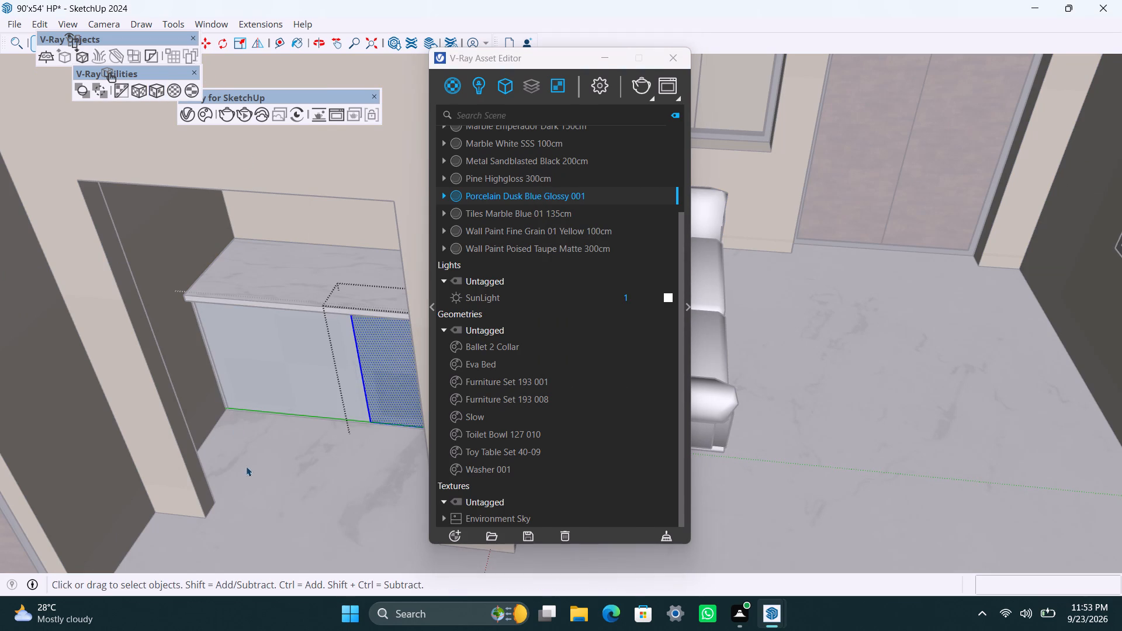
left_click(247, 468)
scroll(283, 428, "down", 19)
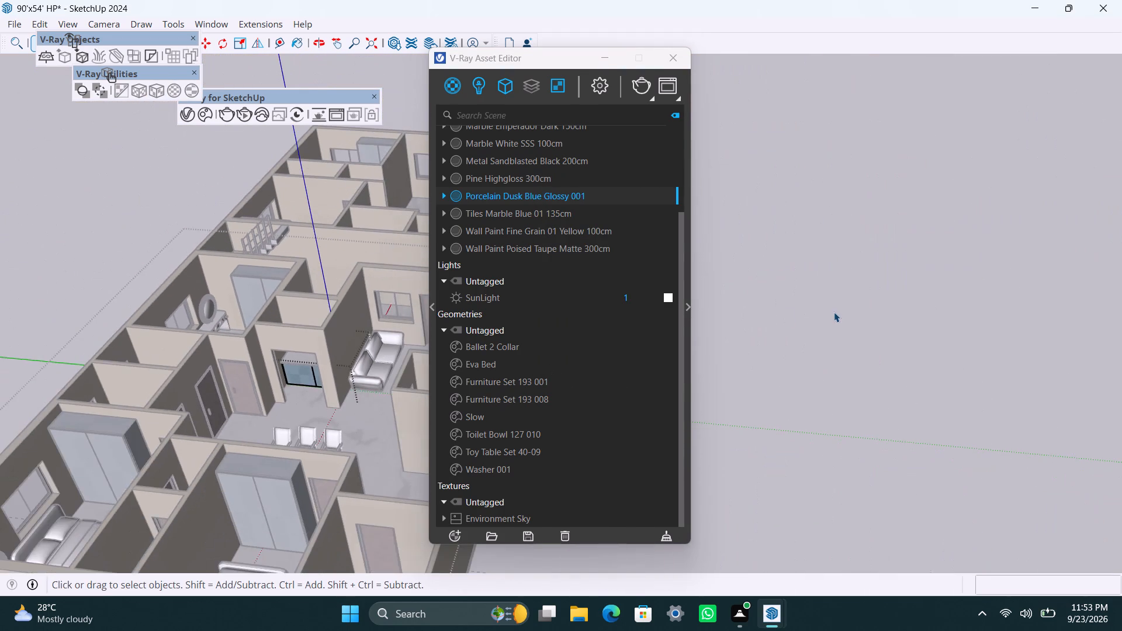
Apply Porcelain Dusk Blue Glossy 001 with fitted cubic projection to the white kitchen base cabinet under the black granite counter, facing the dining table.
triple_click(834, 312)
scroll(323, 369, "down", 9)
middle_click_drag(316, 442, 427, 484)
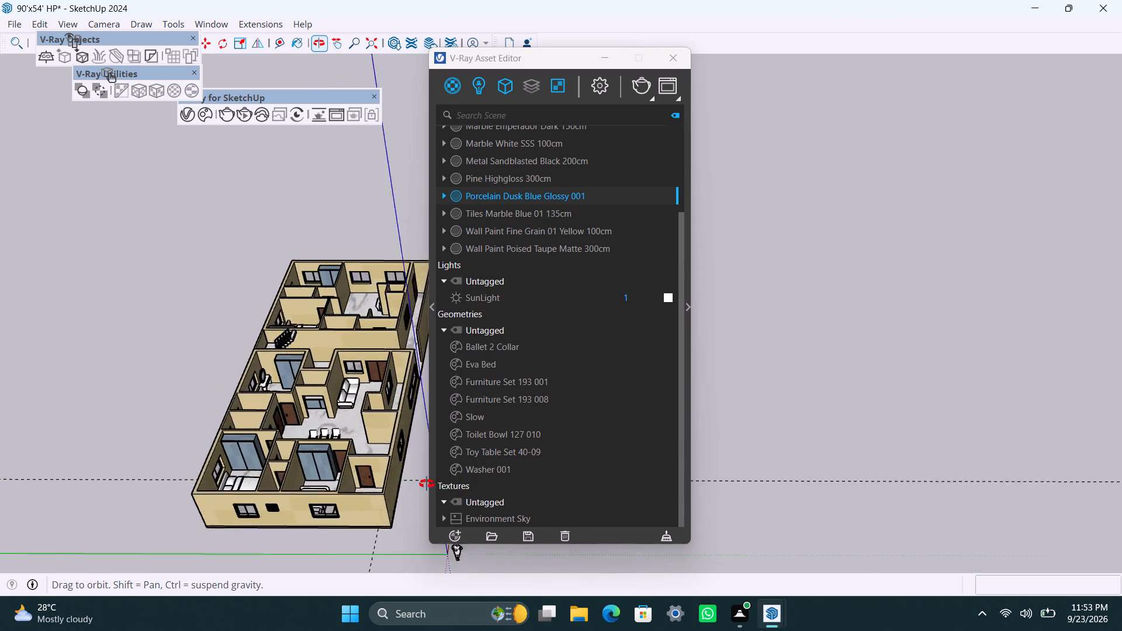
middle_click_drag(427, 484, 901, 492)
scroll(743, 559, "up", 3)
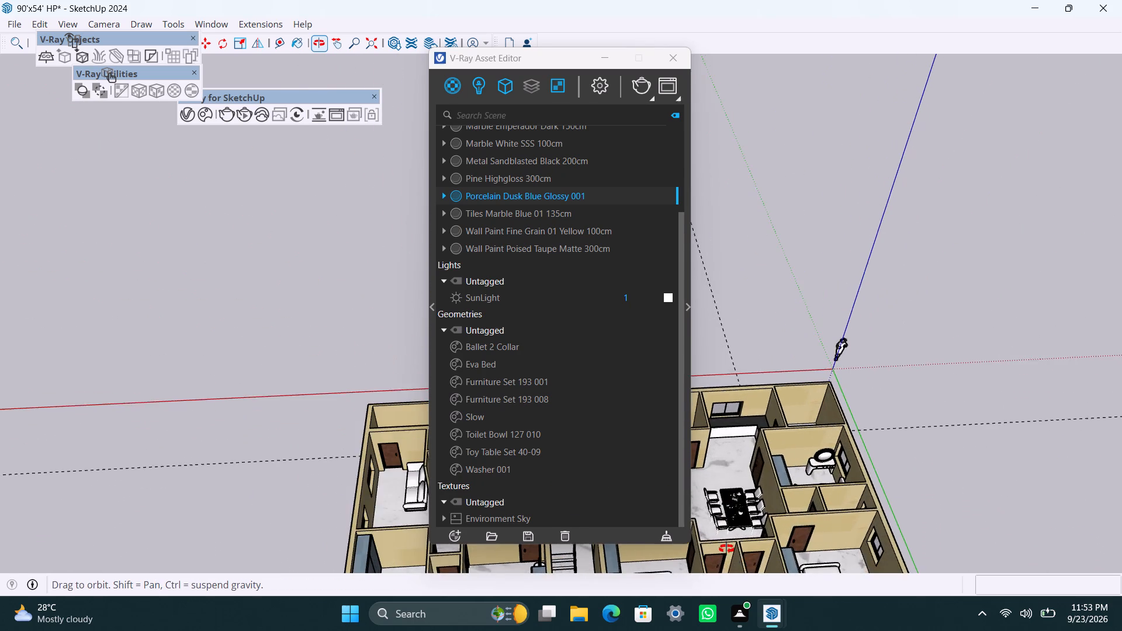
scroll(811, 496, "down", 4)
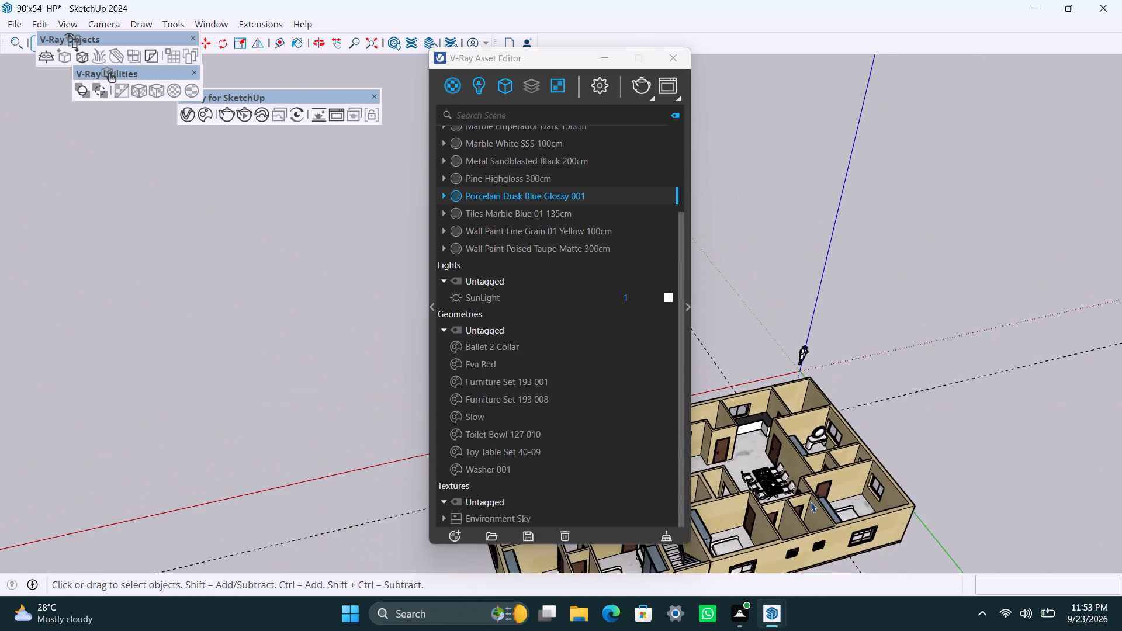
middle_click_drag(811, 504, 308, 266)
scroll(193, 244, "up", 2)
middle_click_drag(200, 258, 280, 320)
scroll(284, 300, "up", 13)
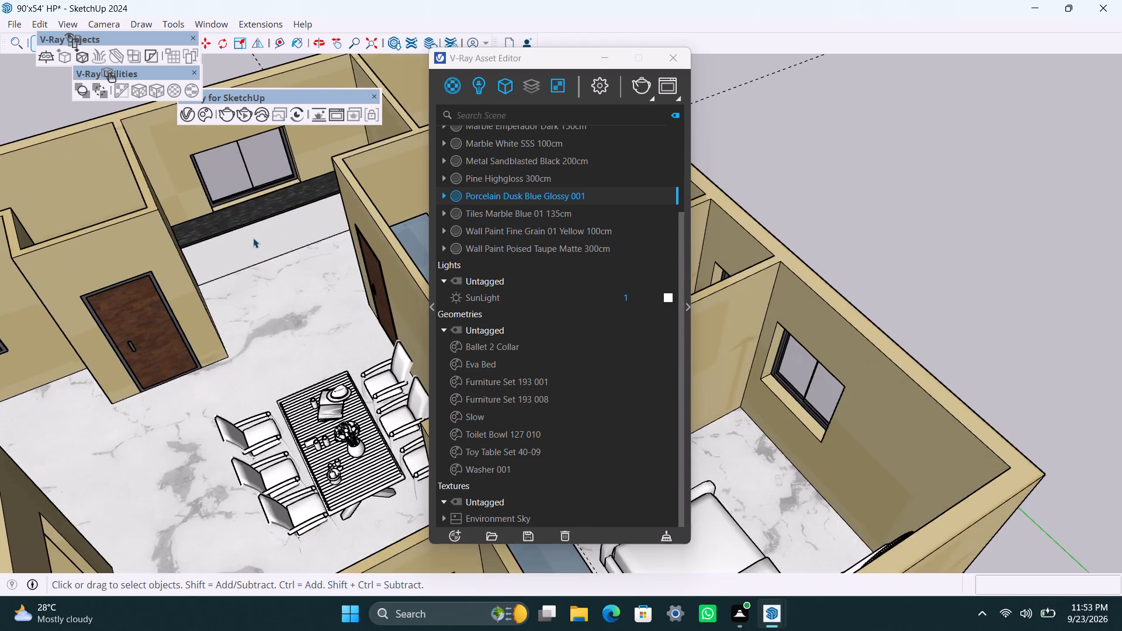
triple_click(253, 238)
left_click(253, 238)
left_click(795, 175)
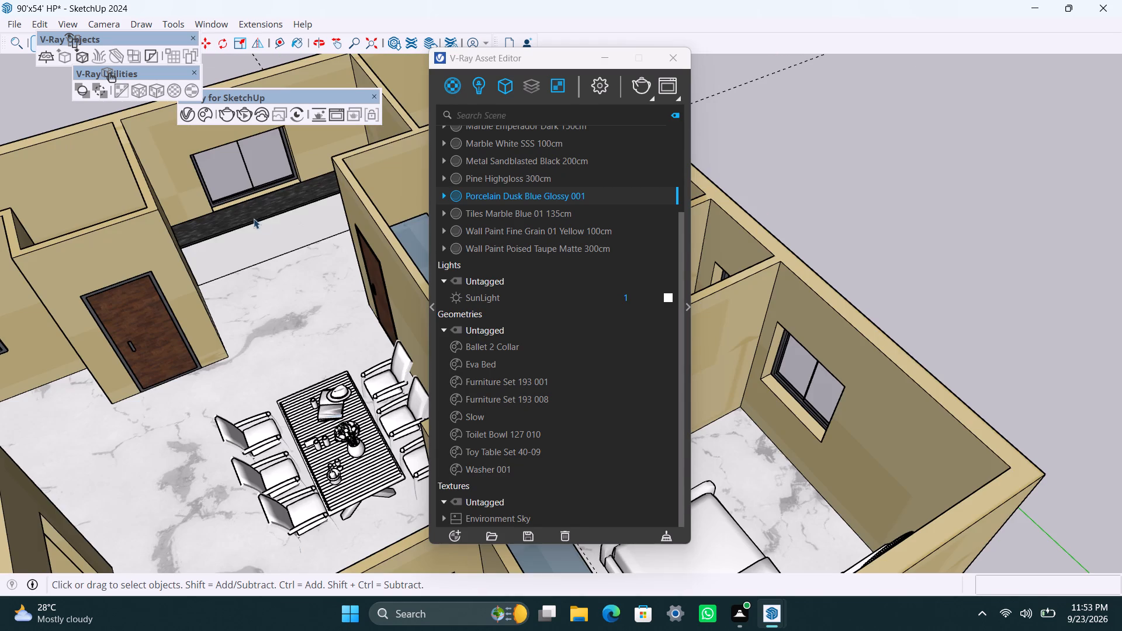
left_click(253, 241)
right_click(511, 198)
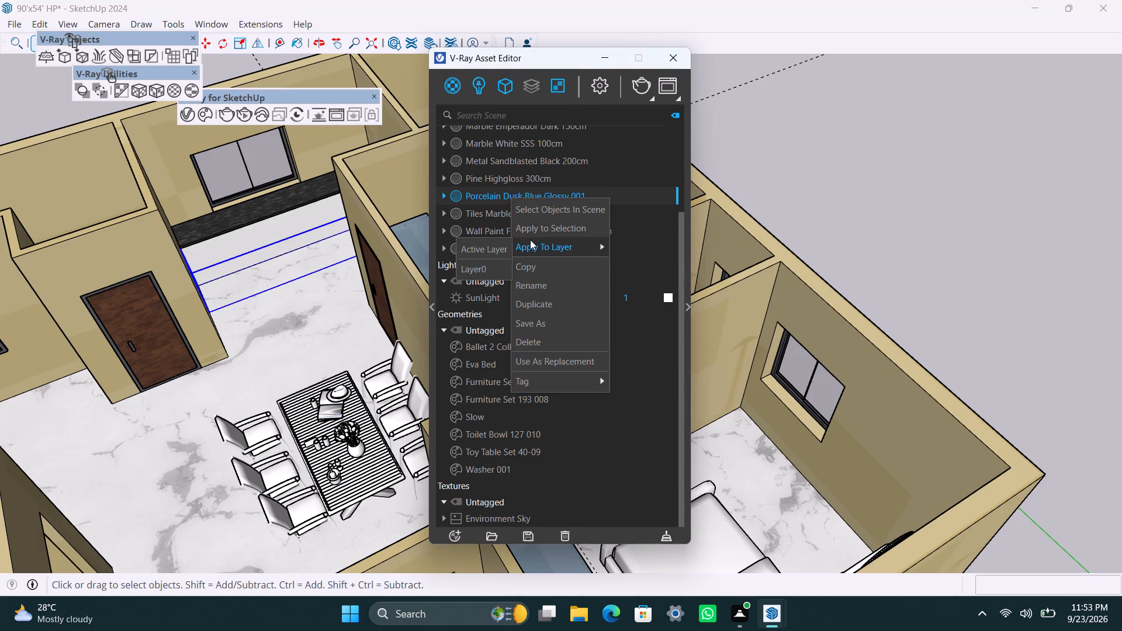
left_click(532, 232)
left_click(160, 86)
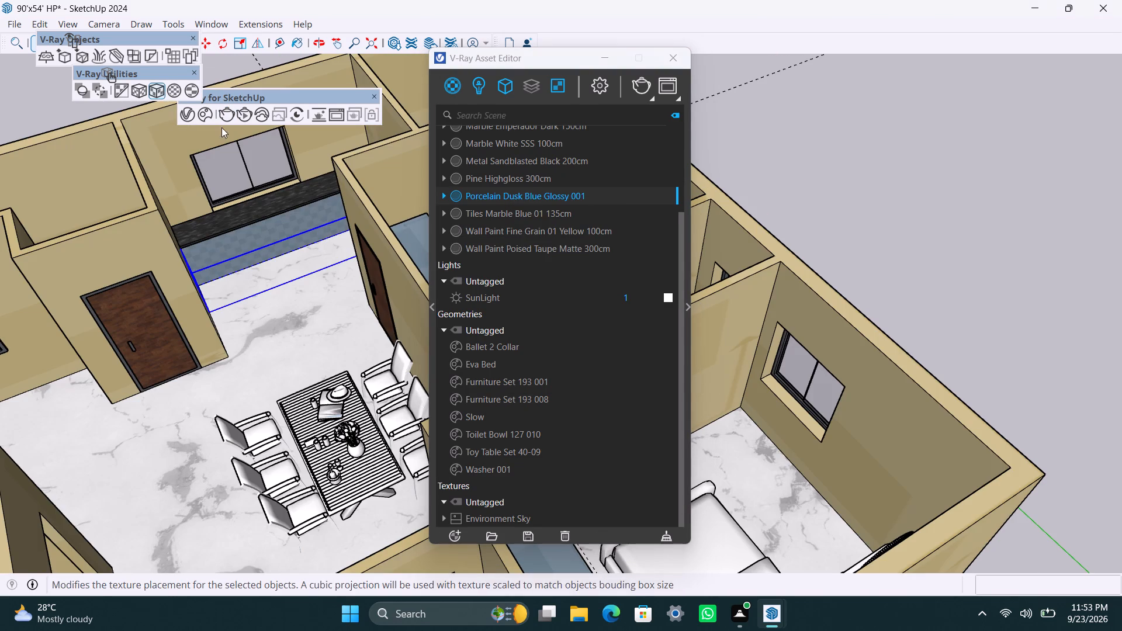
left_click(799, 189)
Apply Porcelain Dusk Blue Glossy 001 with fitted cubic projection to the white cabinet recessed between the other apartment's sofa and L-shaped kitchen counter.
scroll(462, 327, "down", 17)
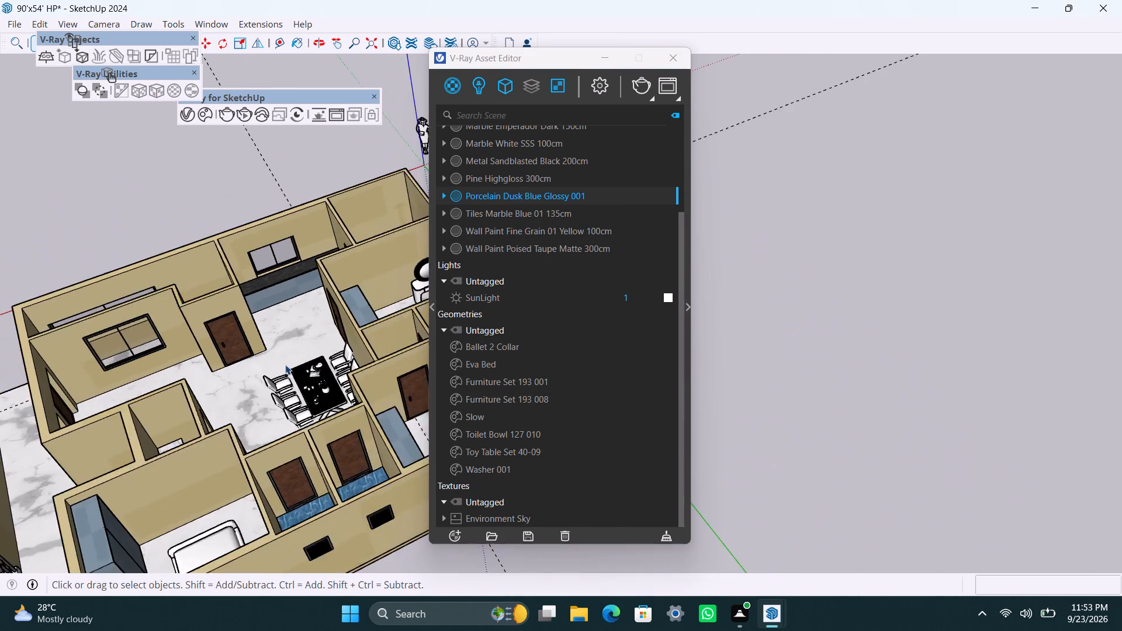
scroll(285, 365, "down", 7)
middle_click_drag(190, 373, 430, 328)
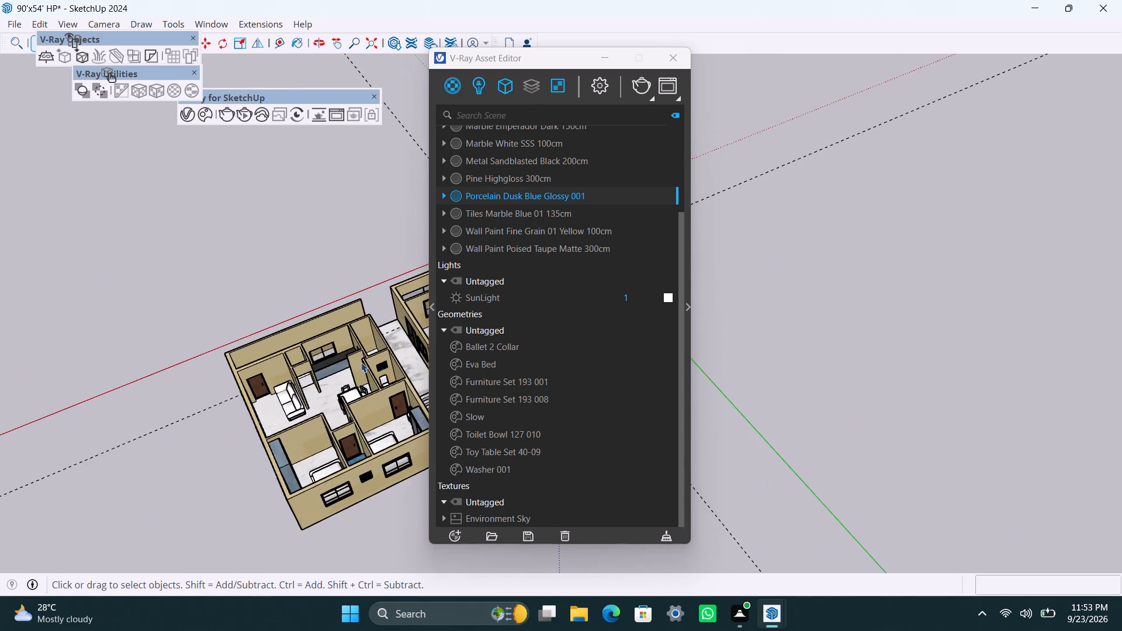
scroll(348, 371, "up", 12)
scroll(271, 370, "up", 3)
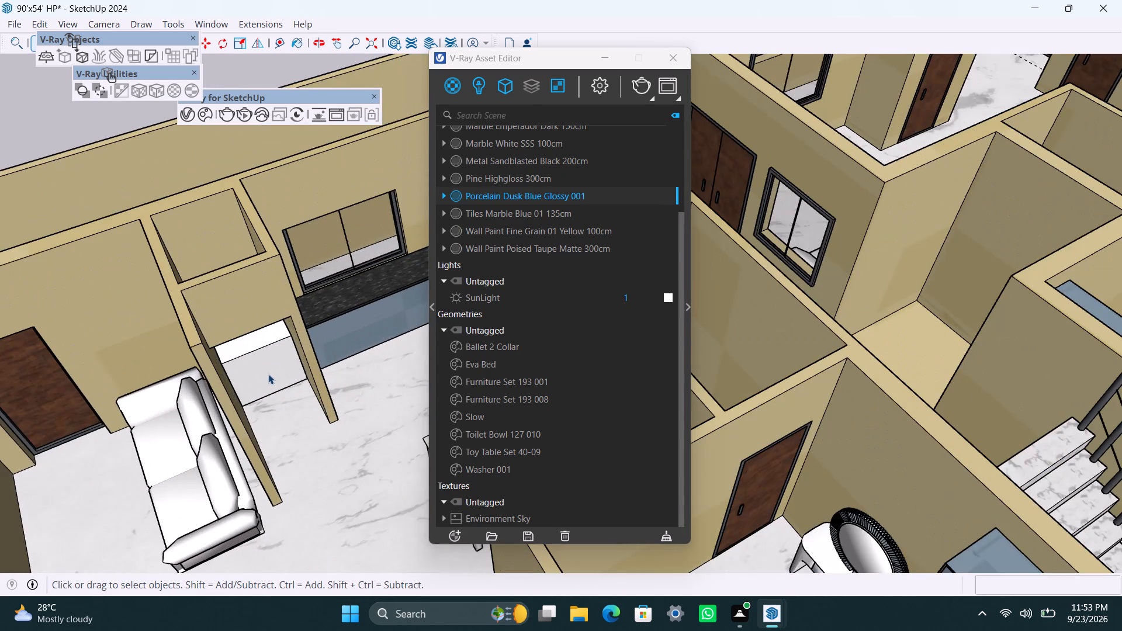
middle_click_drag(268, 375, 170, 488)
scroll(250, 275, "up", 2)
middle_click_drag(240, 244, 331, 358)
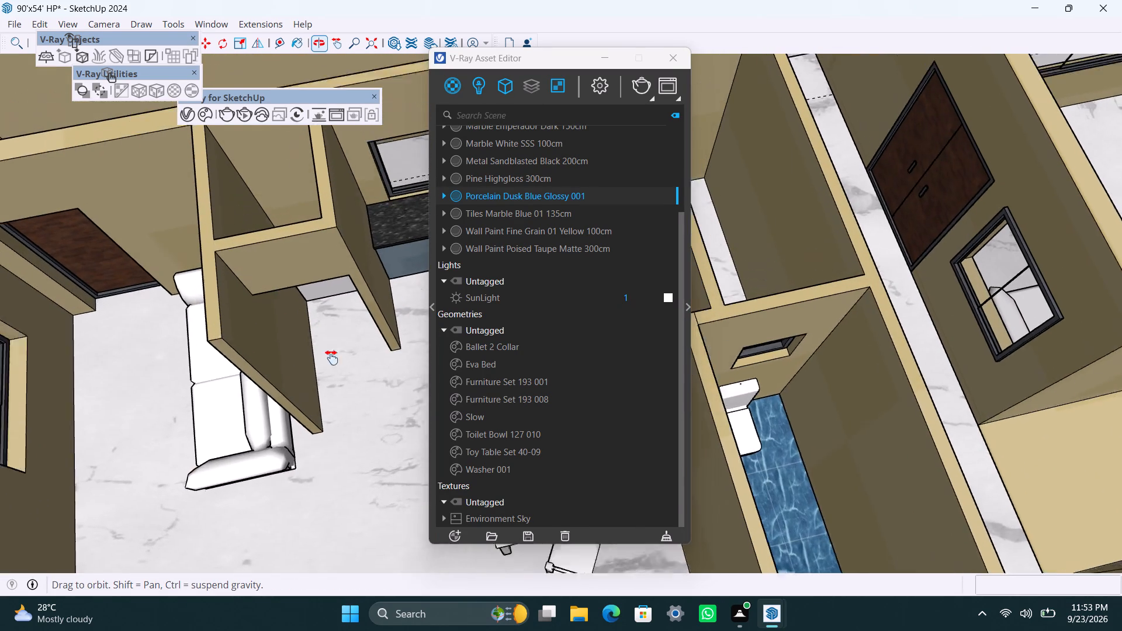
middle_click_drag(331, 358, 347, 375)
scroll(362, 354, "up", 3)
middle_click_drag(352, 283, 368, 333)
scroll(365, 335, "up", 3)
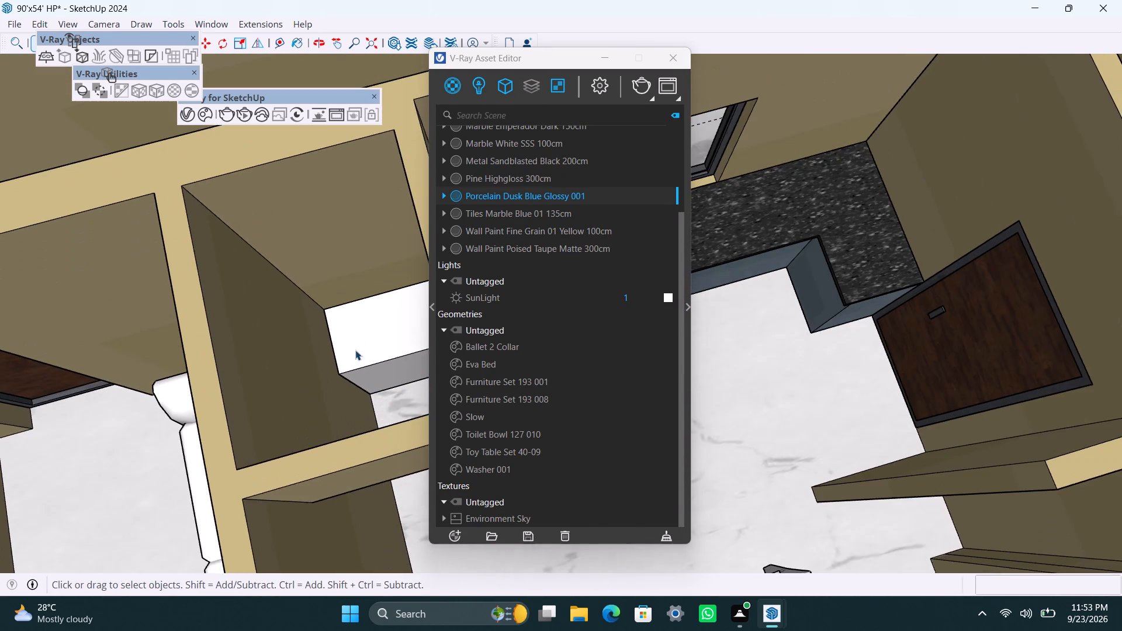
middle_click_drag(358, 352, 352, 351, "shift")
left_click(363, 339)
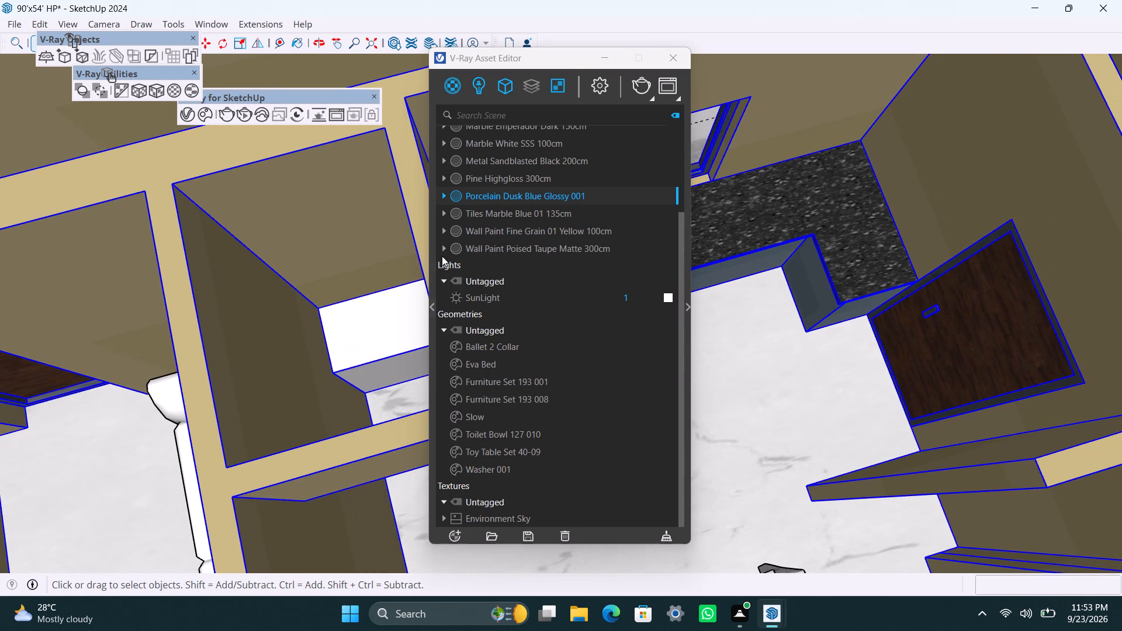
left_click(324, 310)
double_click(331, 316)
double_click(347, 327)
double_click(351, 327)
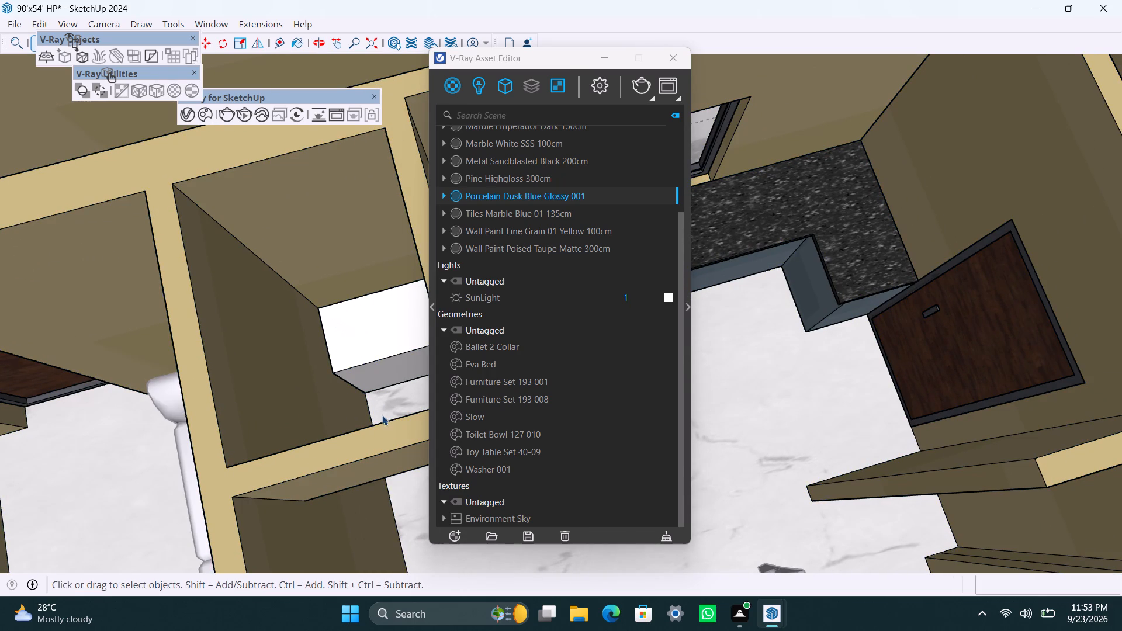
left_click(379, 347)
right_click(528, 193)
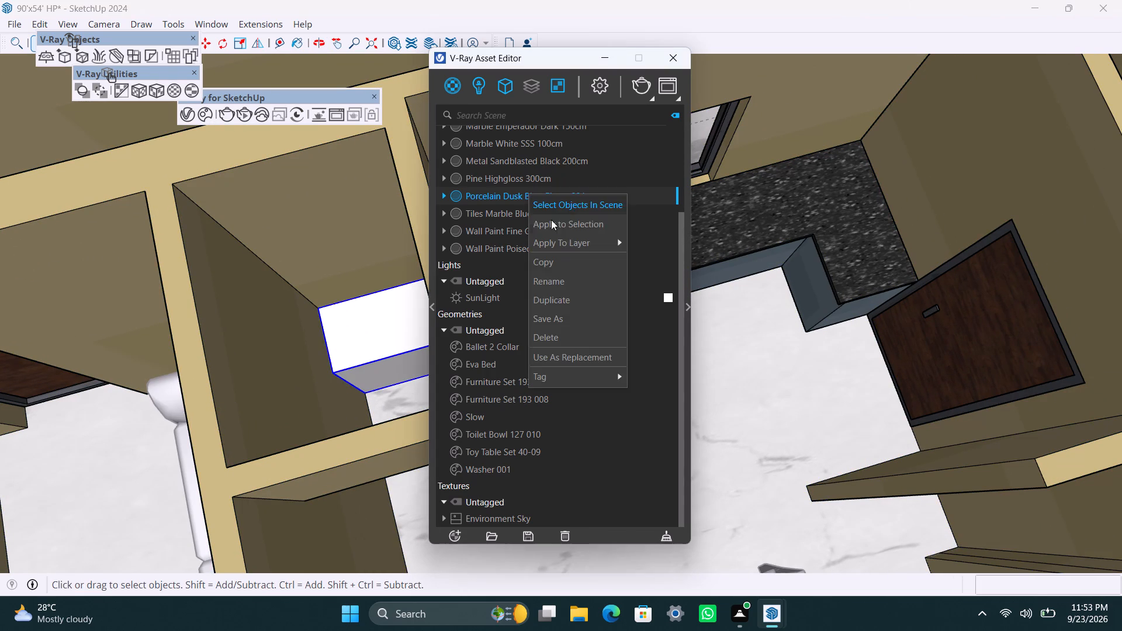
left_click(556, 224)
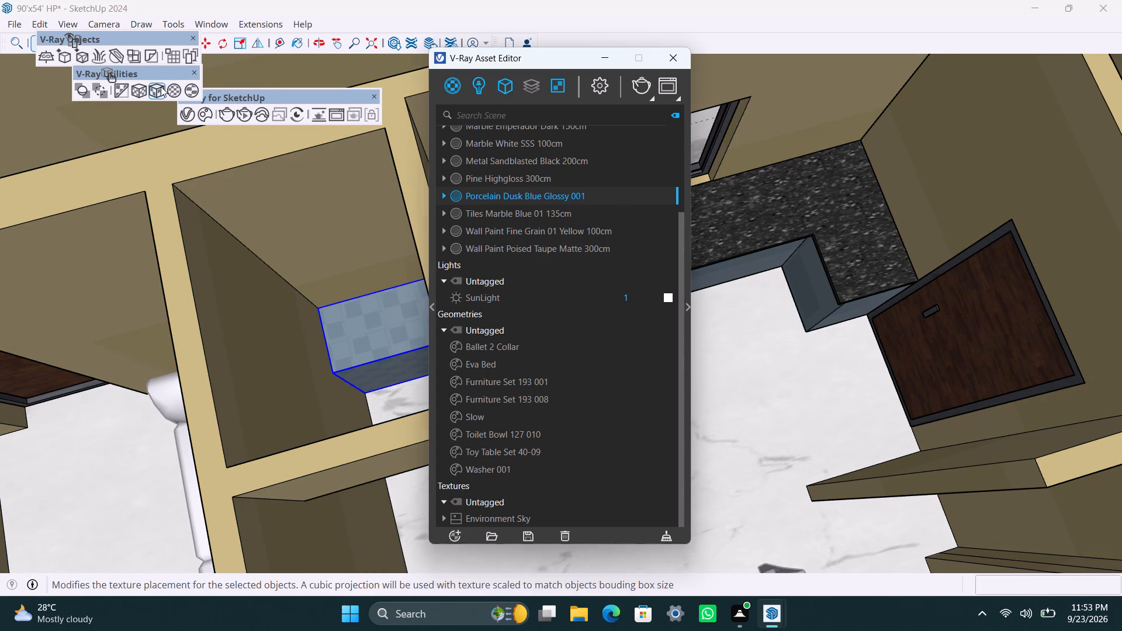
left_click(161, 86)
left_click(412, 521)
Draw a rectangle about 2' 10" by 1' 6" covering this recessed blue cabinet's top face, corner to corner.
scroll(345, 362, "up", 2)
middle_click_drag(343, 338, 358, 344, "shift")
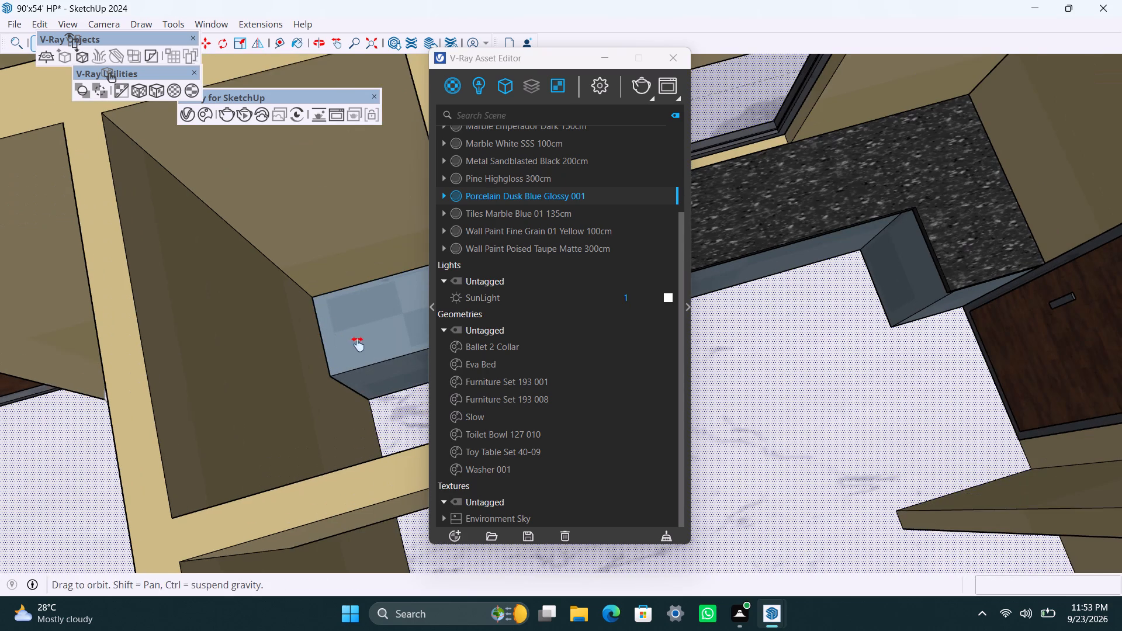
middle_click_drag(358, 344, 368, 351, "shift")
scroll(359, 346, "down", 3)
middle_click_drag(359, 346, 307, 351, "shift")
scroll(311, 352, "up", 2)
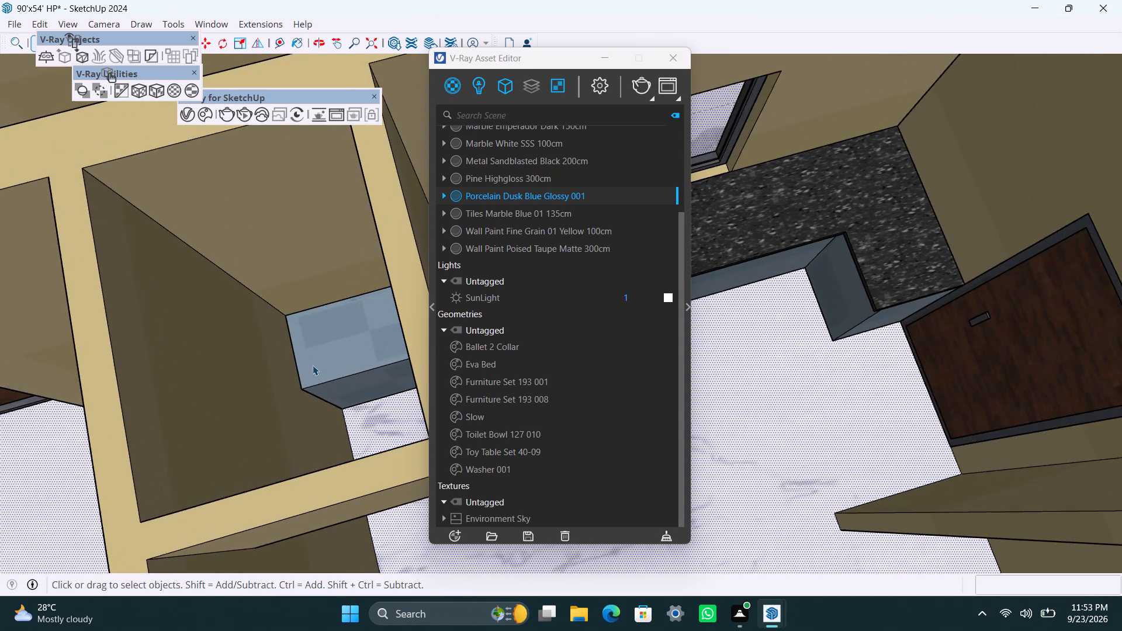
middle_click_drag(318, 376, 396, 362)
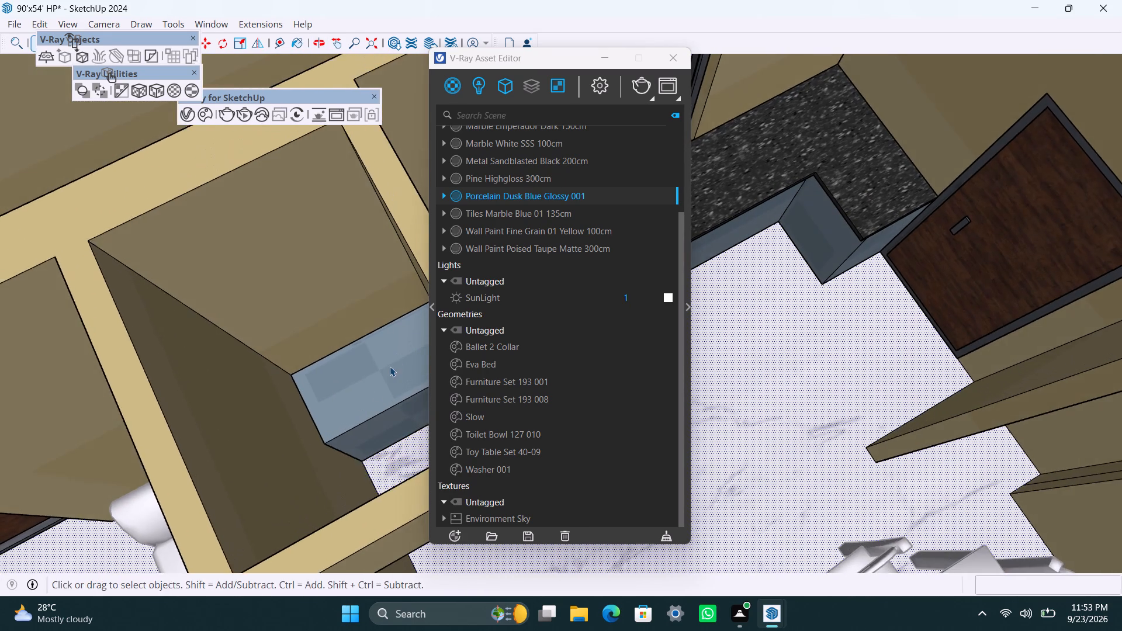
scroll(390, 366, "up", 2)
middle_click_drag(366, 381, 269, 395, "shift")
scroll(279, 382, "up", 2)
middle_click_drag(282, 390, 375, 346)
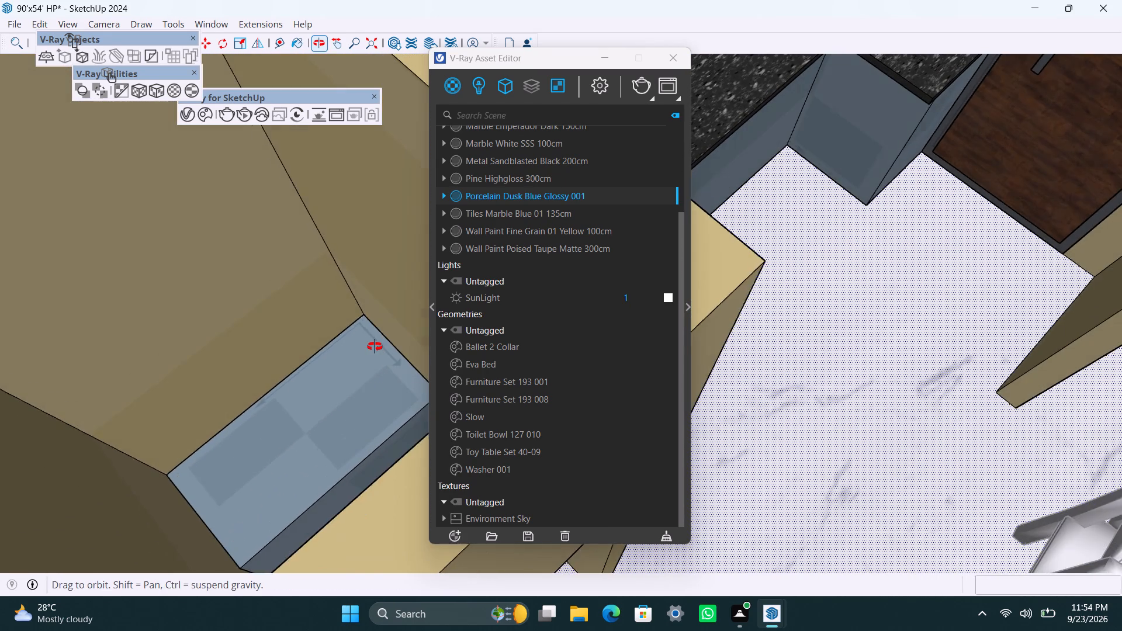
middle_click_drag(375, 346, 376, 377)
key("r")
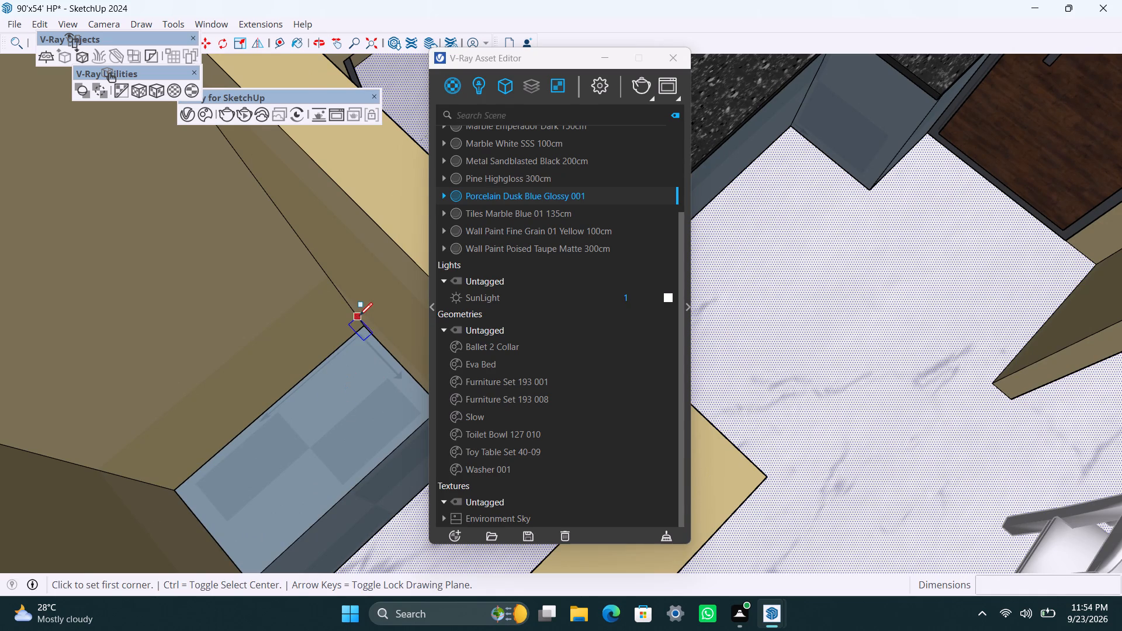
left_click_drag(361, 323, 360, 337)
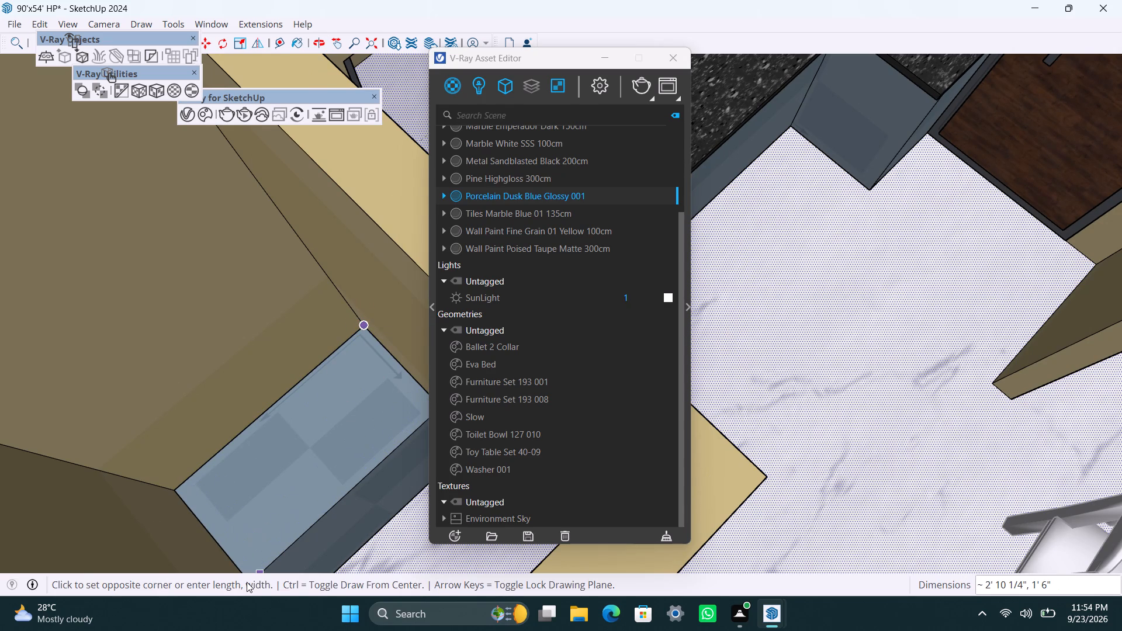
scroll(262, 504, "down", 1)
middle_click_drag(262, 504, 275, 439, "shift")
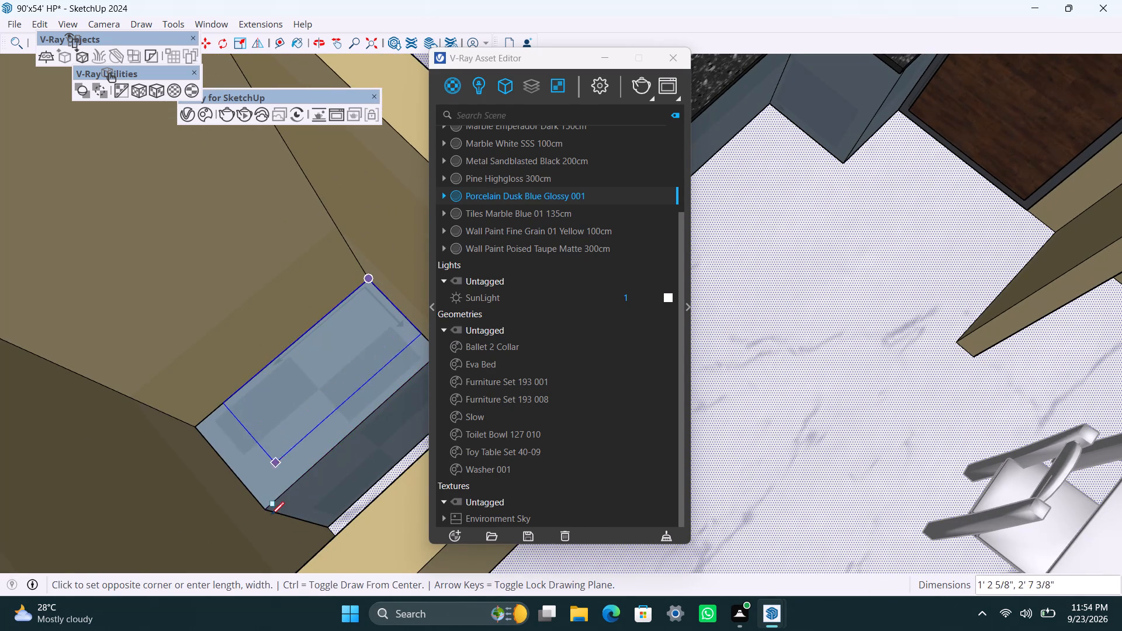
left_click(264, 508)
key("space")
Group the new rectangle on the recessed cabinet's top so it is separate from the cabinet.
double_click(273, 478)
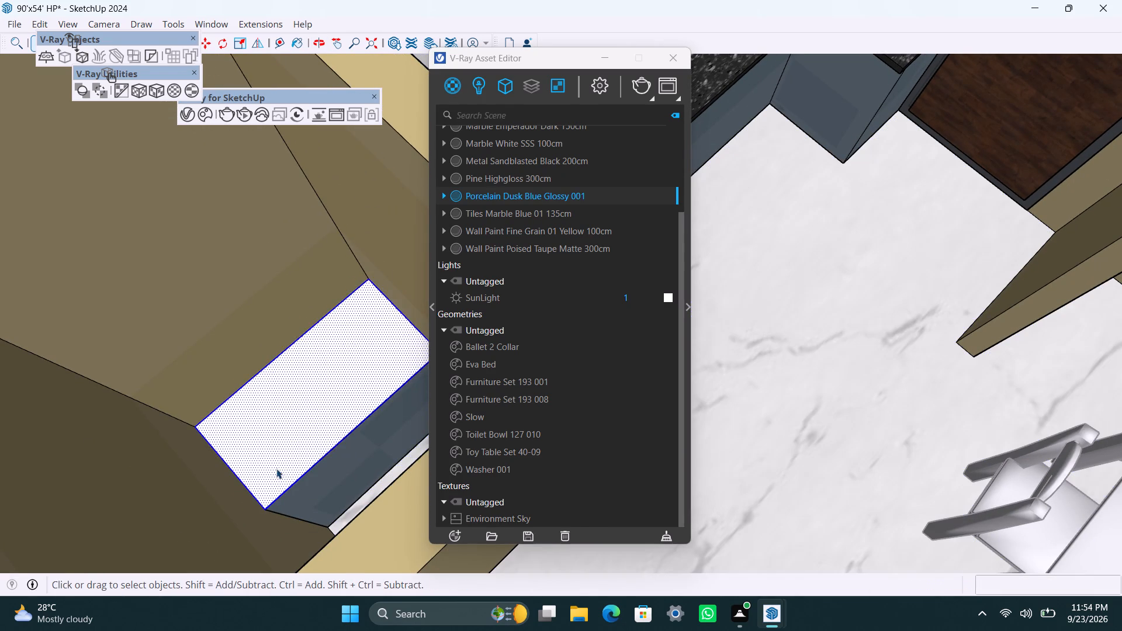
right_click(276, 469)
left_click(356, 251)
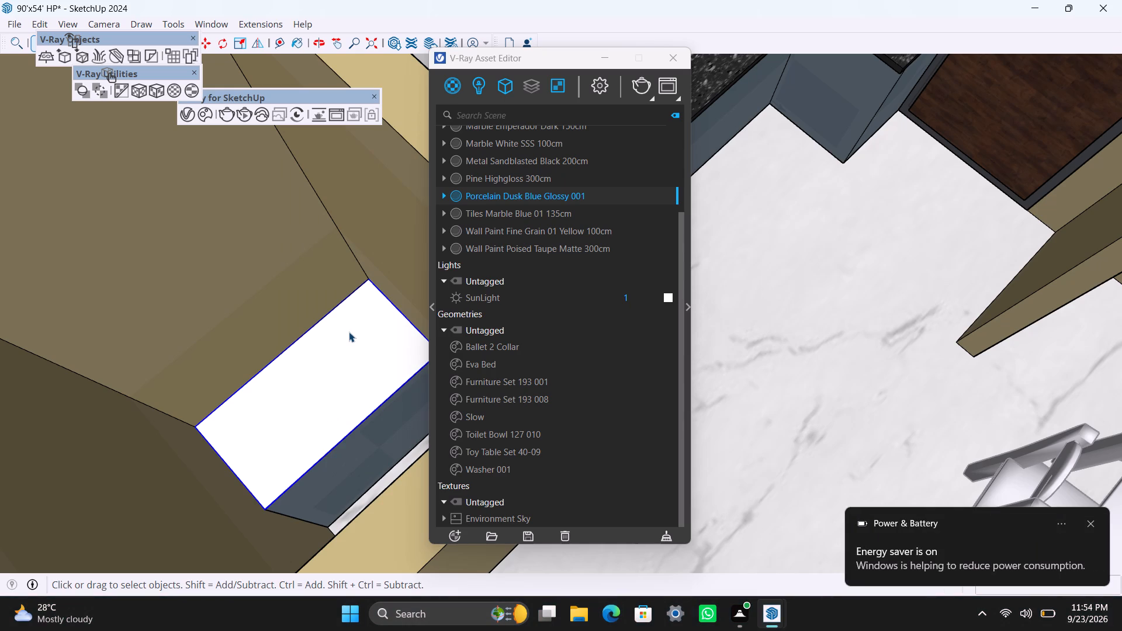
Push/Pull the rectangle inside its group upward 40 mm to form the recessed cabinet's countertop slab.
left_click(355, 349)
key("p")
left_click_drag(356, 352, 356, 343)
key("space")
triple_click(375, 369)
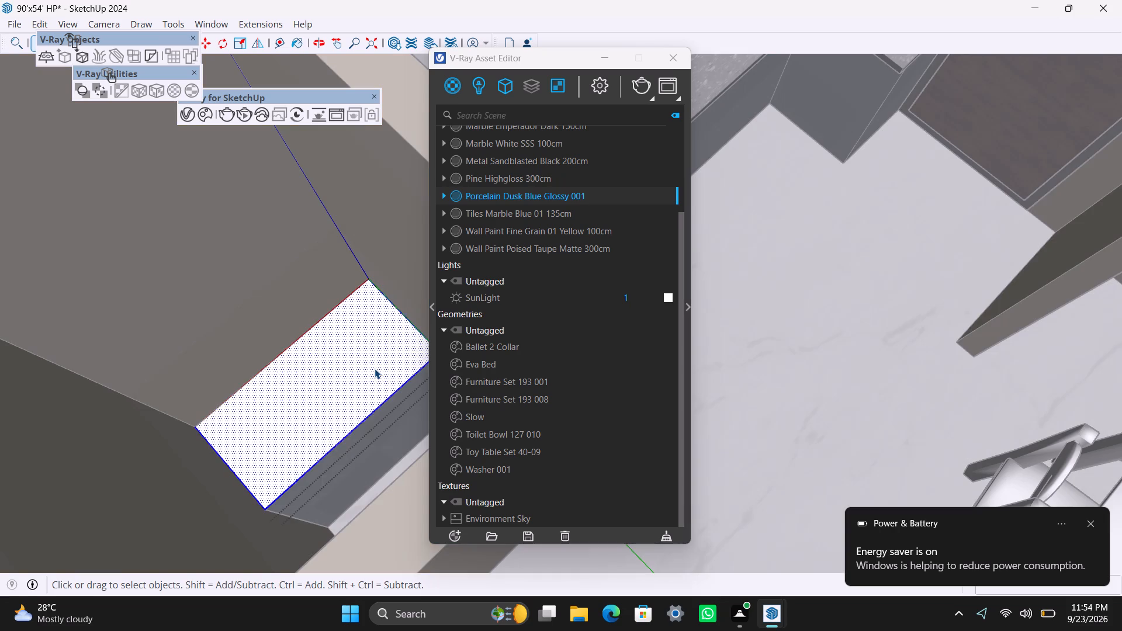
key("p")
left_click_drag(375, 369, 373, 360)
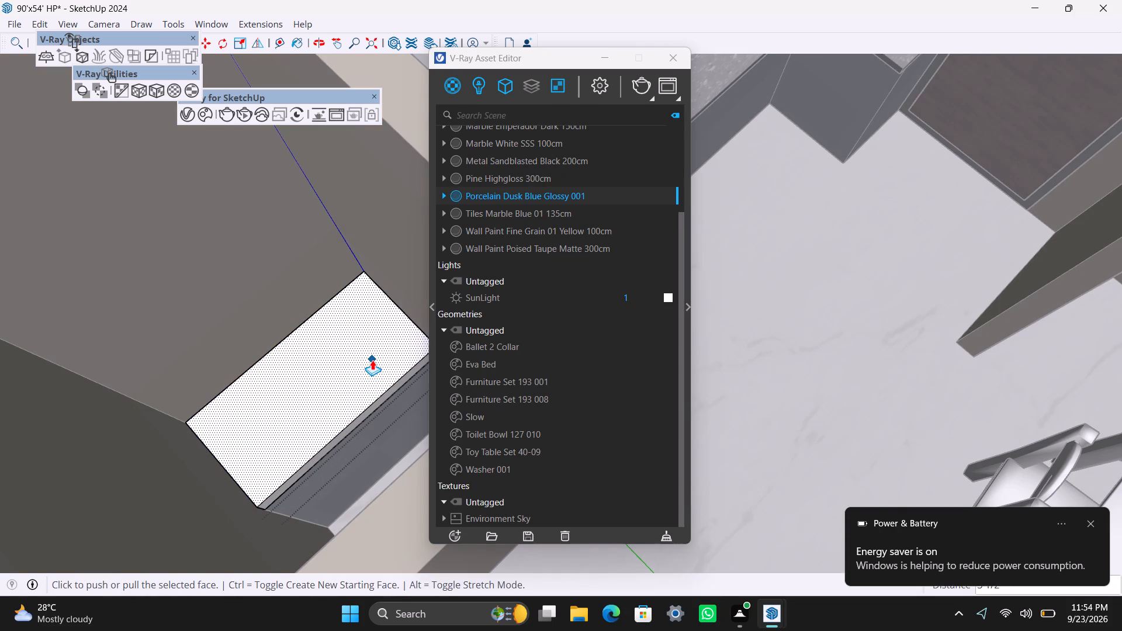
type("40mm")
key("Return")
key("space")
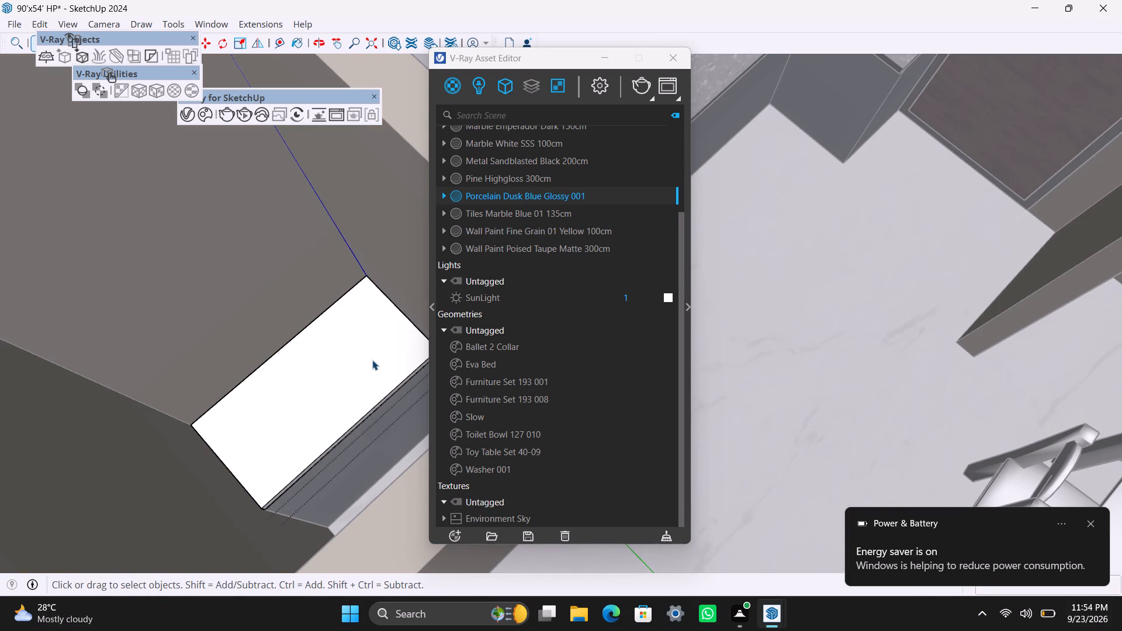
Apply Marble White SSS 100cm with fitted cubic projection to the recessed cabinet's new countertop slab.
left_click(782, 324)
left_click(375, 396)
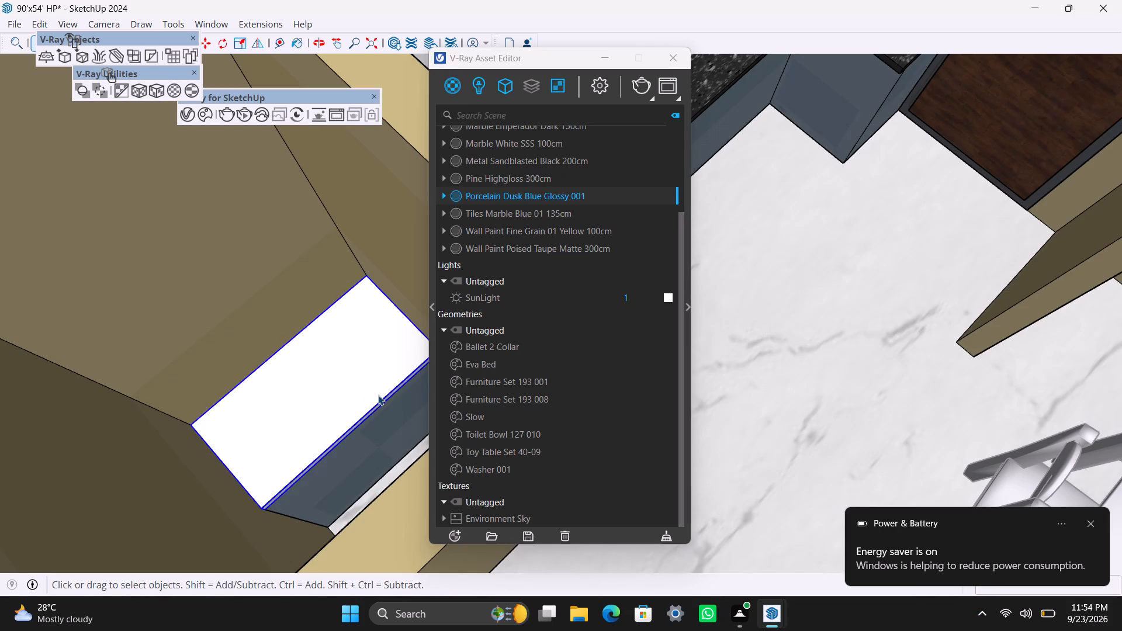
scroll(505, 226, "up", 1)
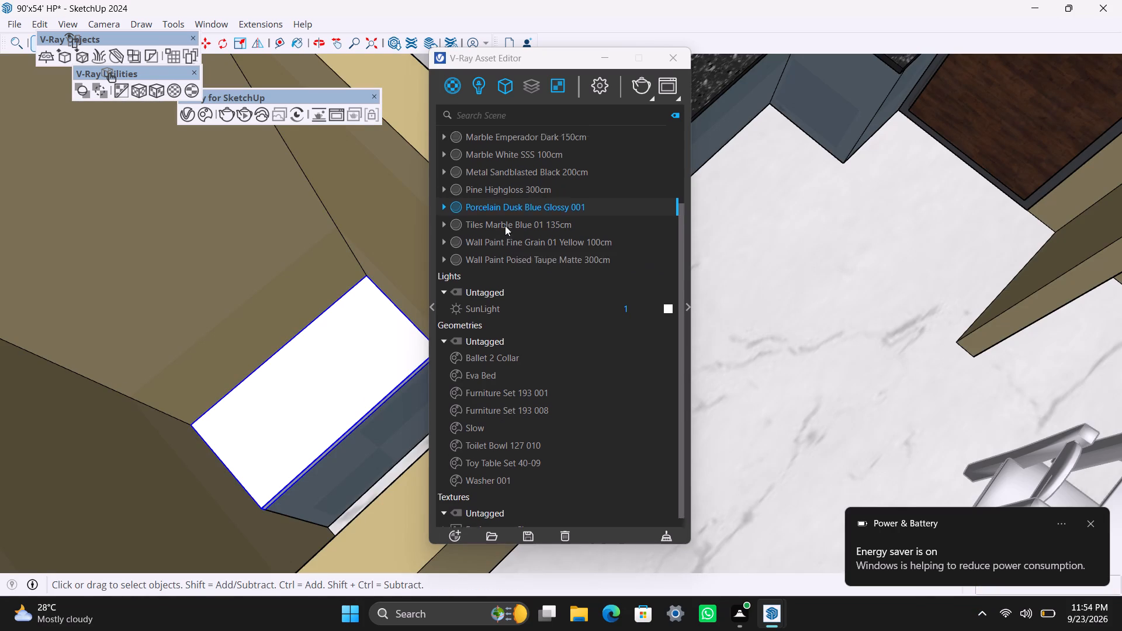
left_click(520, 219)
right_click(520, 219)
left_click(562, 245)
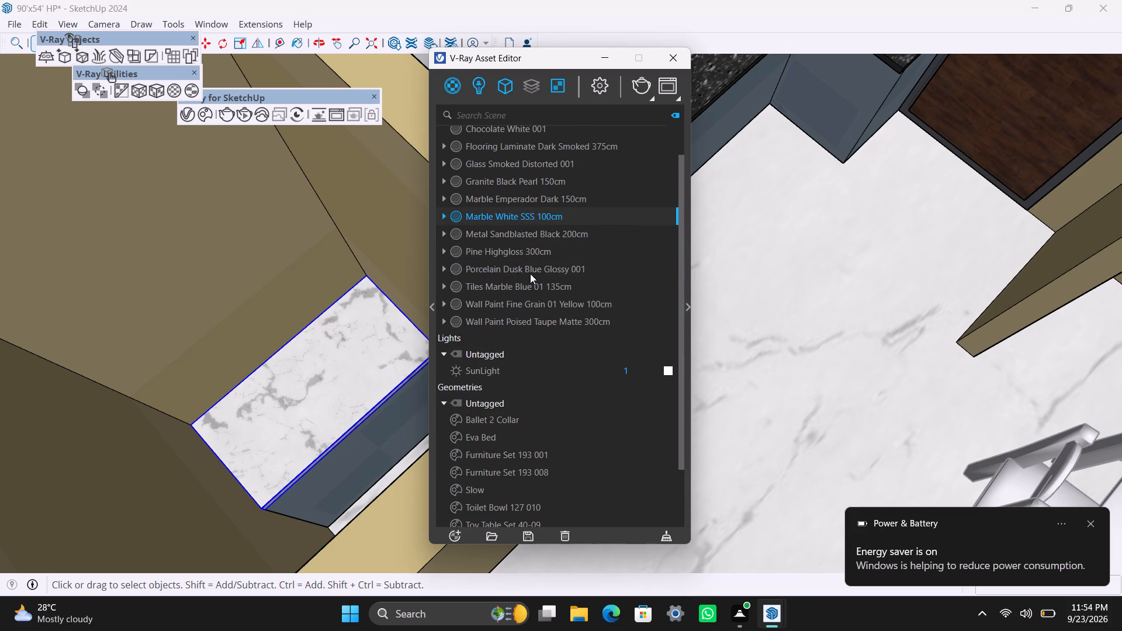
left_click(161, 91)
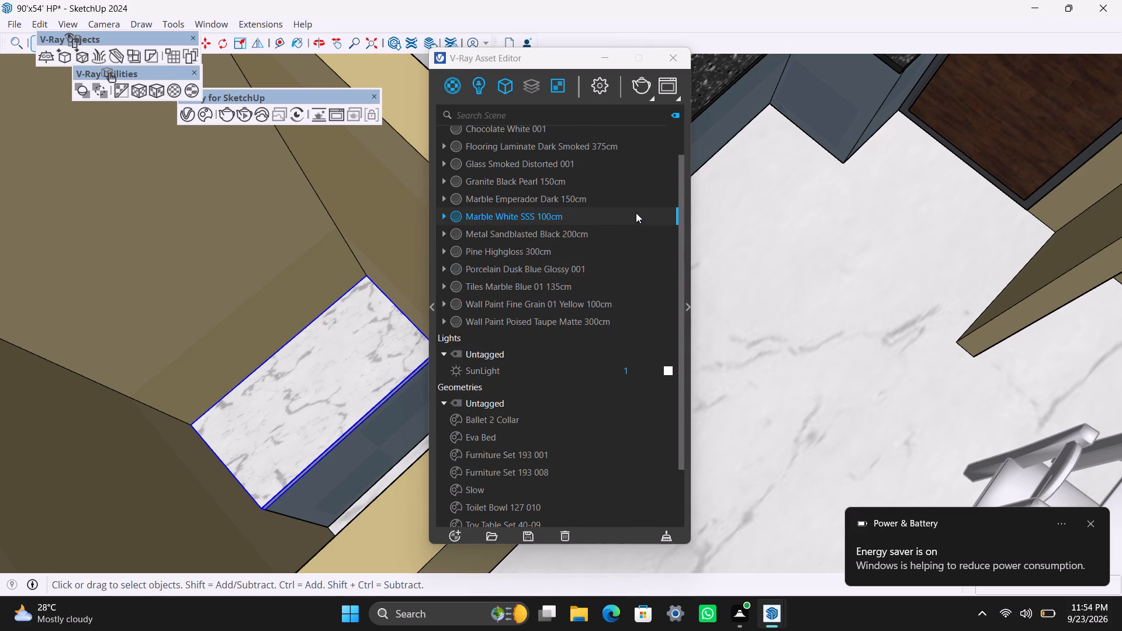
left_click(780, 212)
key("space")
scroll(302, 445, "down", 4)
scroll(317, 371, "down", 4)
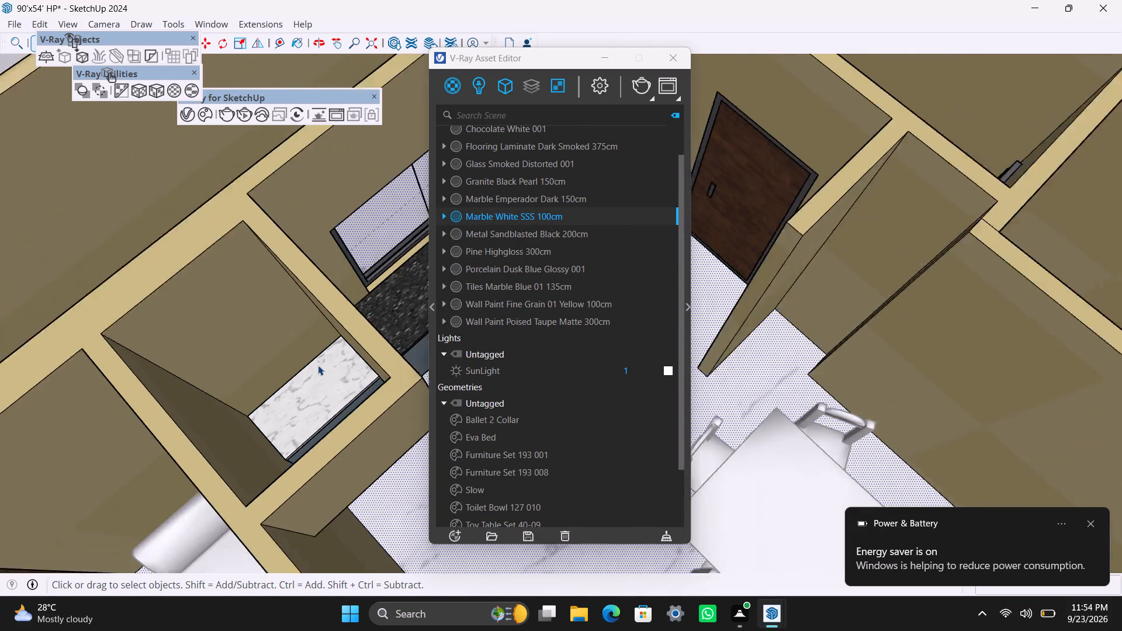
scroll(318, 365, "down", 10)
left_click(194, 193)
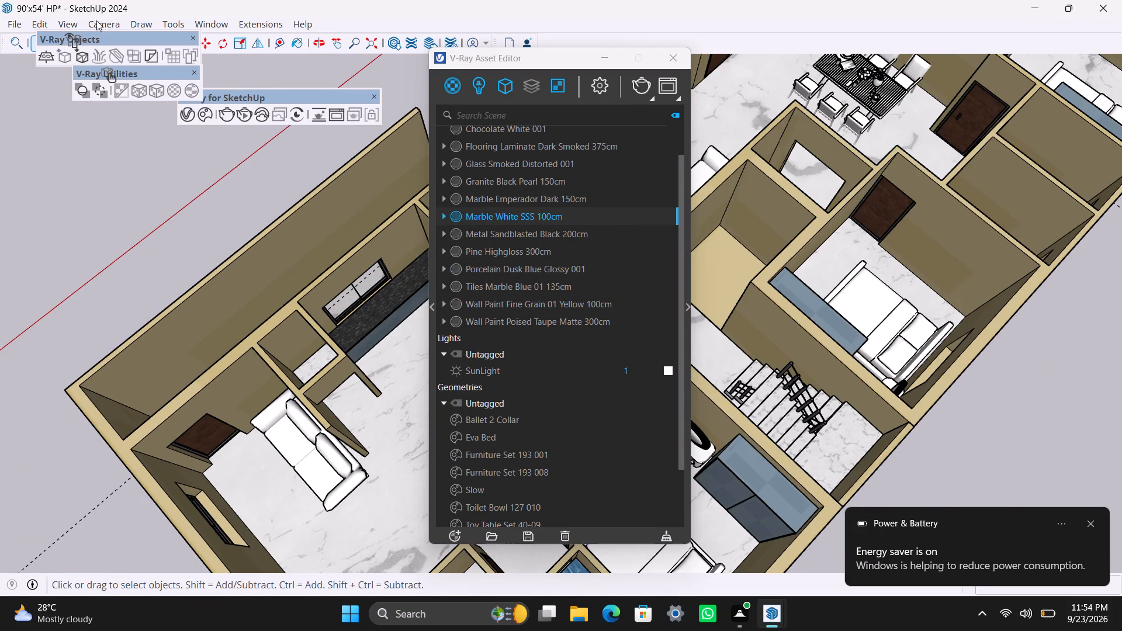
Show the whole floor plan in the standard Top view, with the V-Ray Asset Editor minimized out of the way.
left_click(100, 23)
left_click(140, 76)
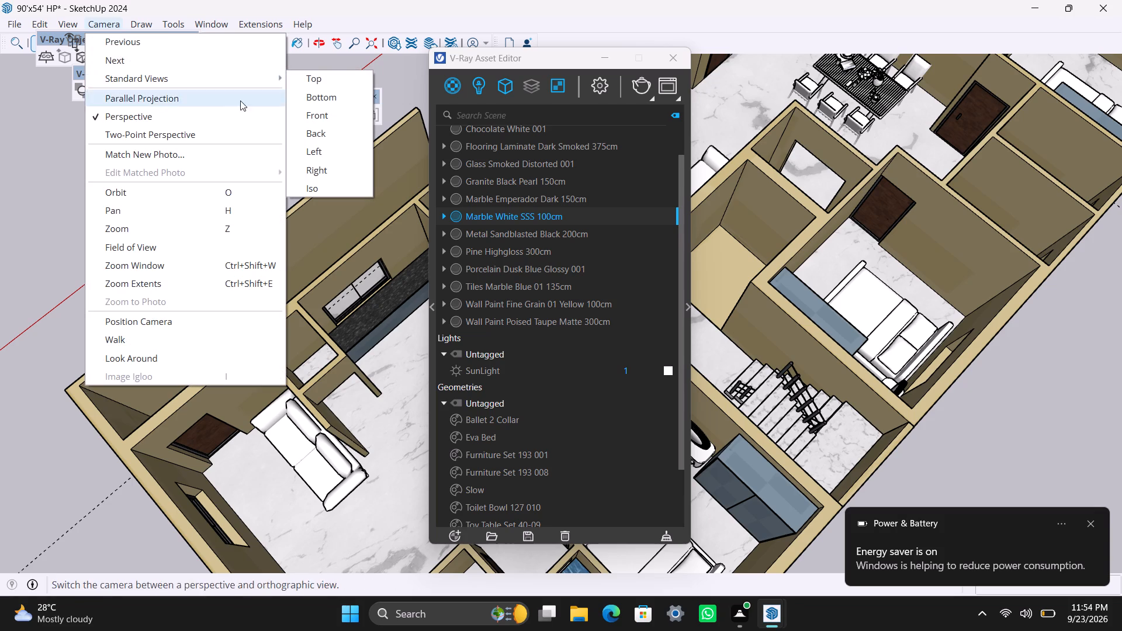
left_click(314, 76)
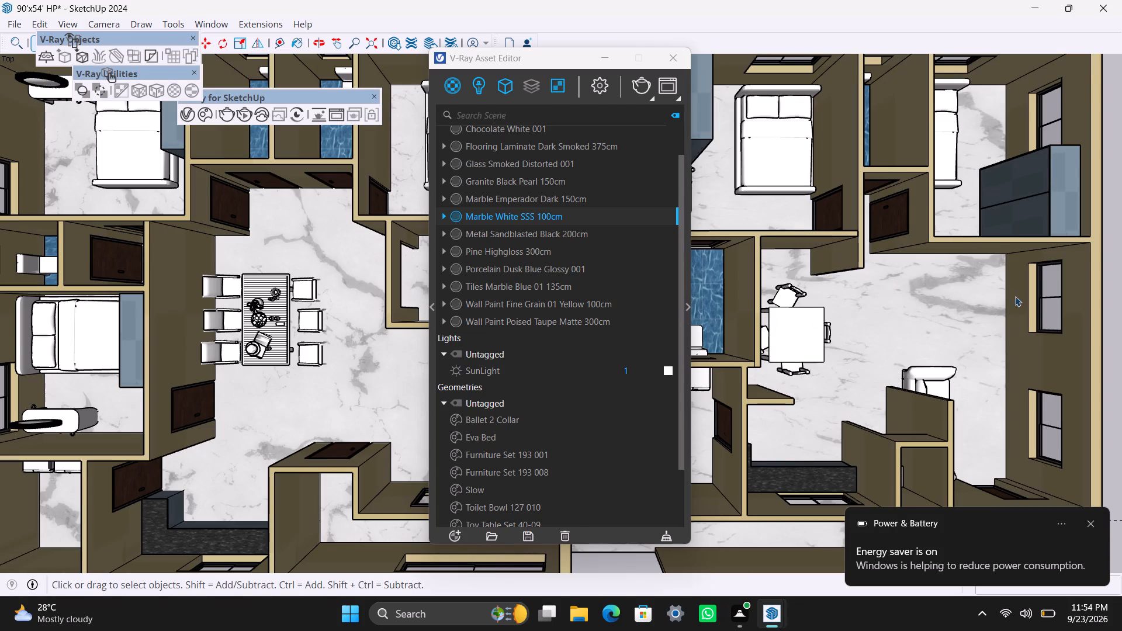
scroll(1022, 295, "down", 3)
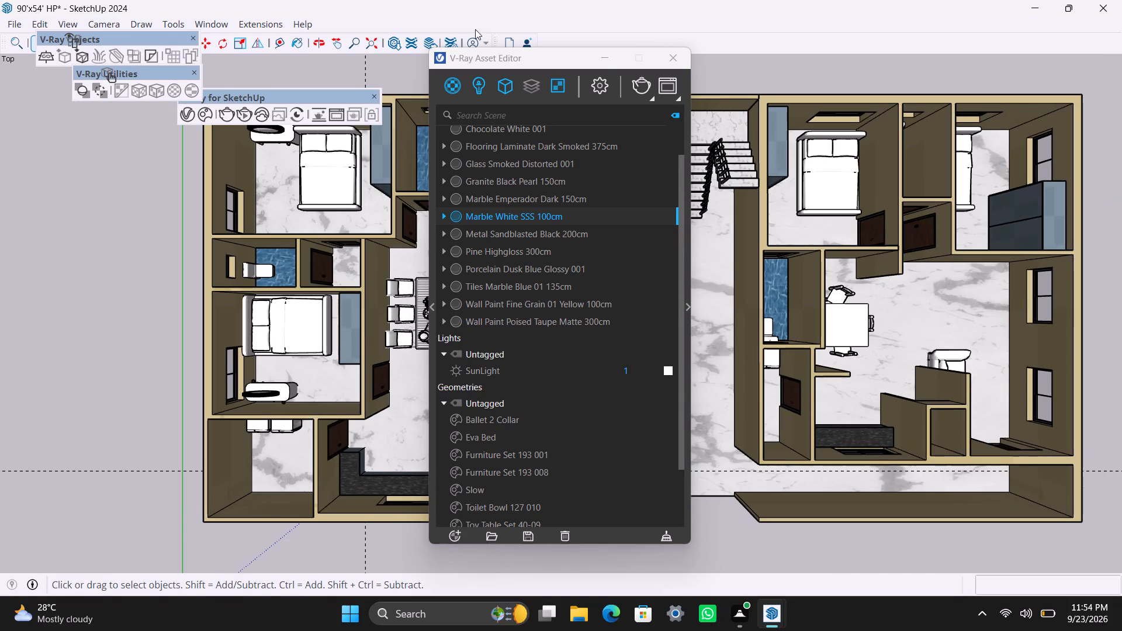
left_click(605, 62)
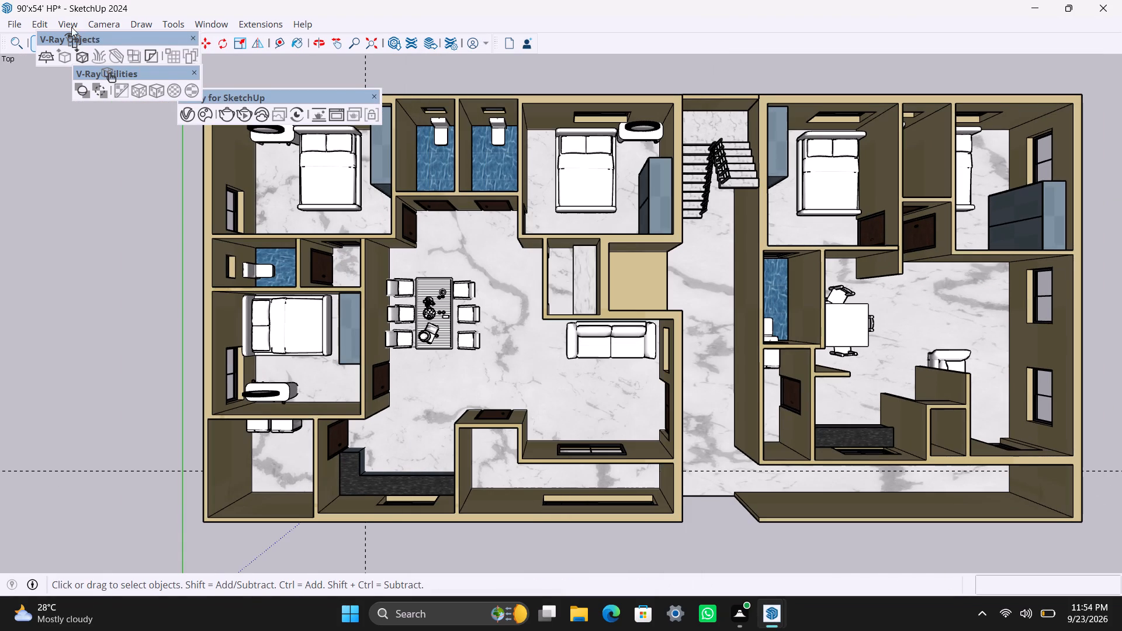
Hide the drawing axes and close the floating V-Ray for SketchUp toolbar to clear the view of the plan.
left_click(71, 26)
left_click(113, 171)
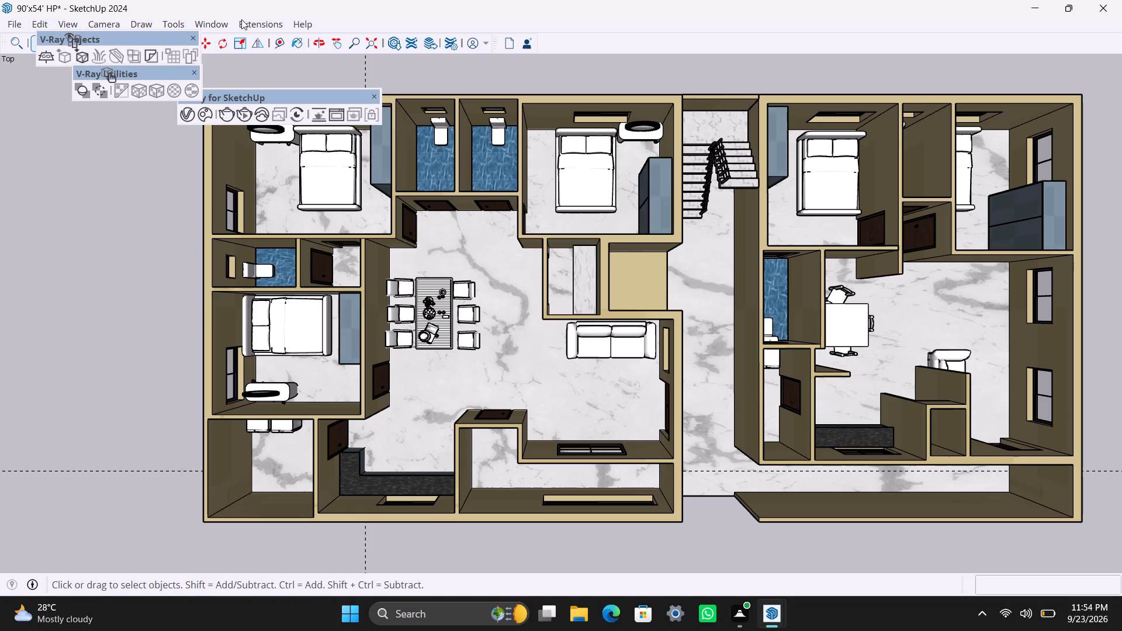
left_click(374, 94)
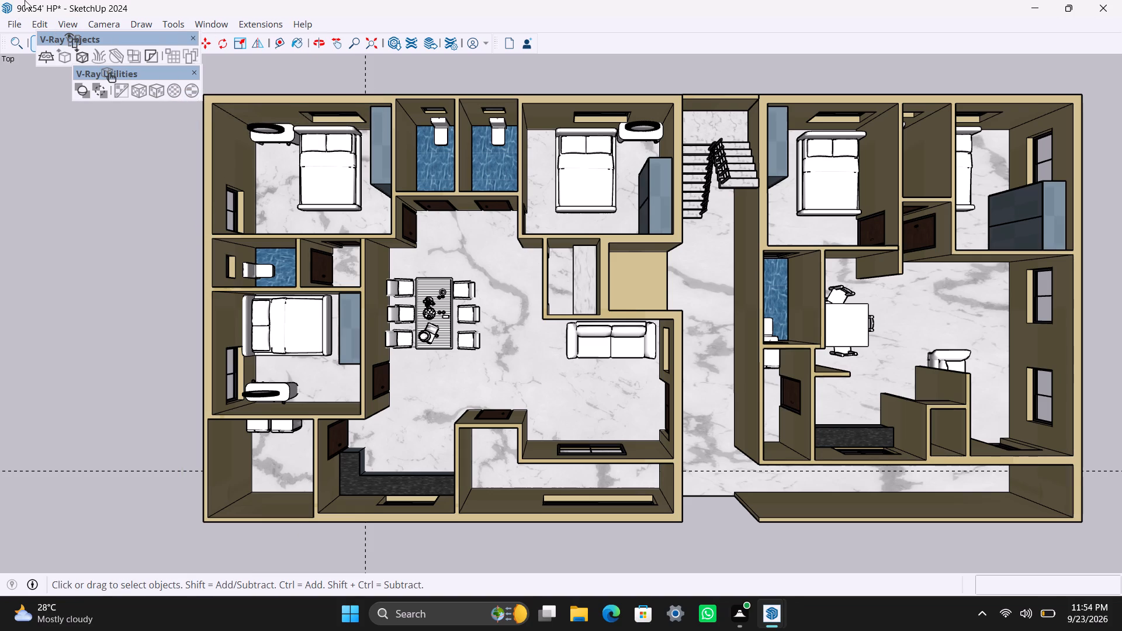
Delete all the dashed construction guides from the model and save the file.
left_click(47, 23)
left_click(95, 169)
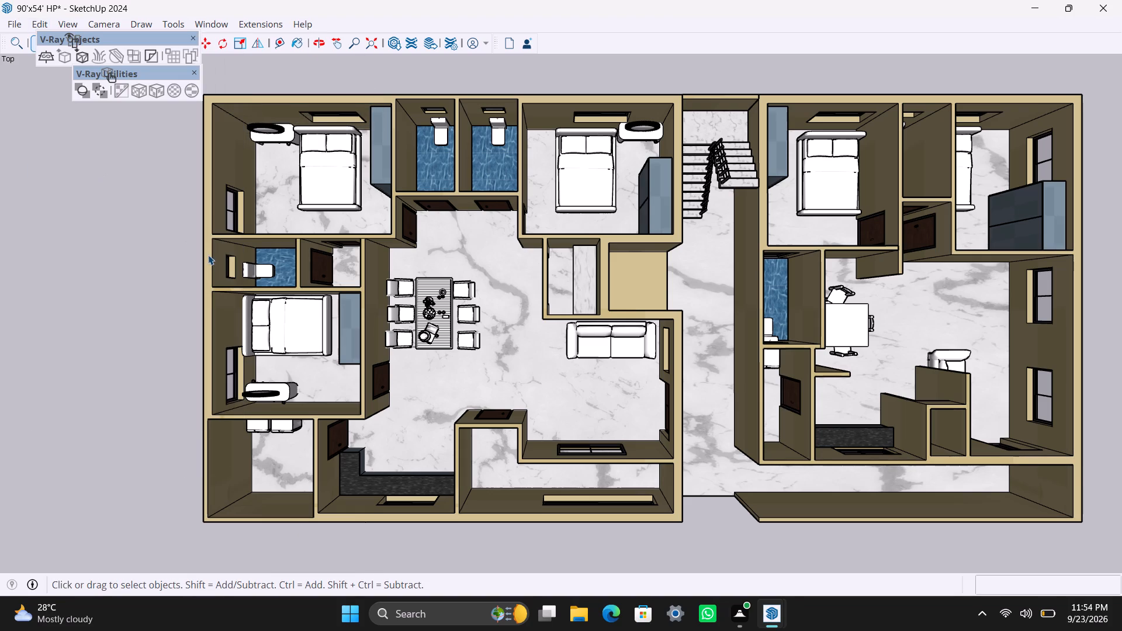
key("ctrl+s")
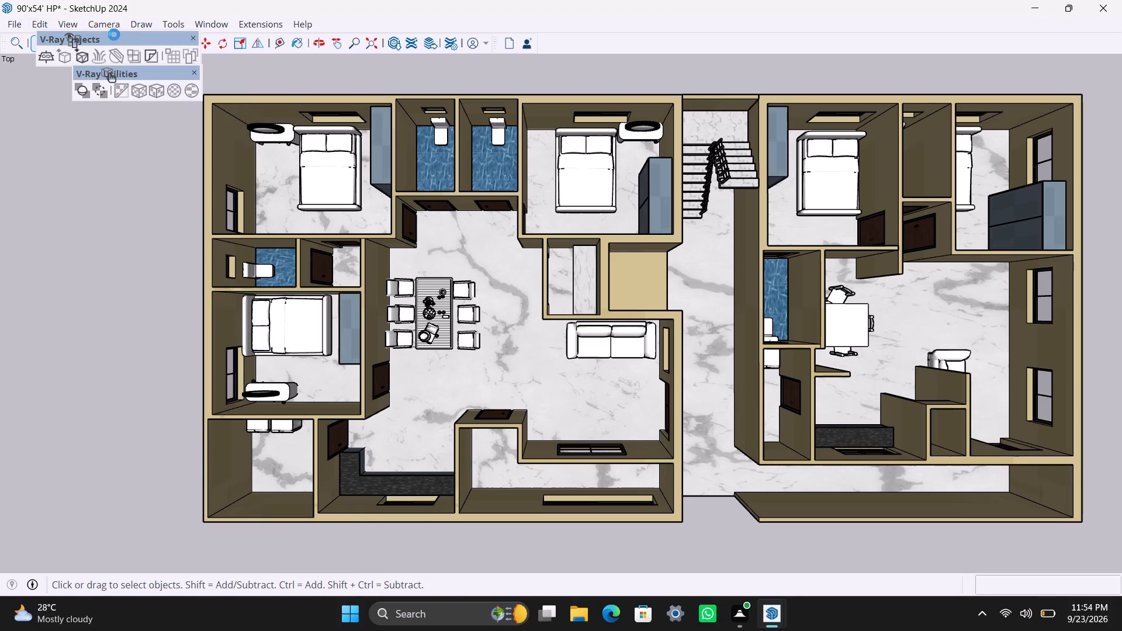
Close the remaining floating V-Ray Utilities and V-Ray Objects toolbars covering the drawing area.
left_click(112, 24)
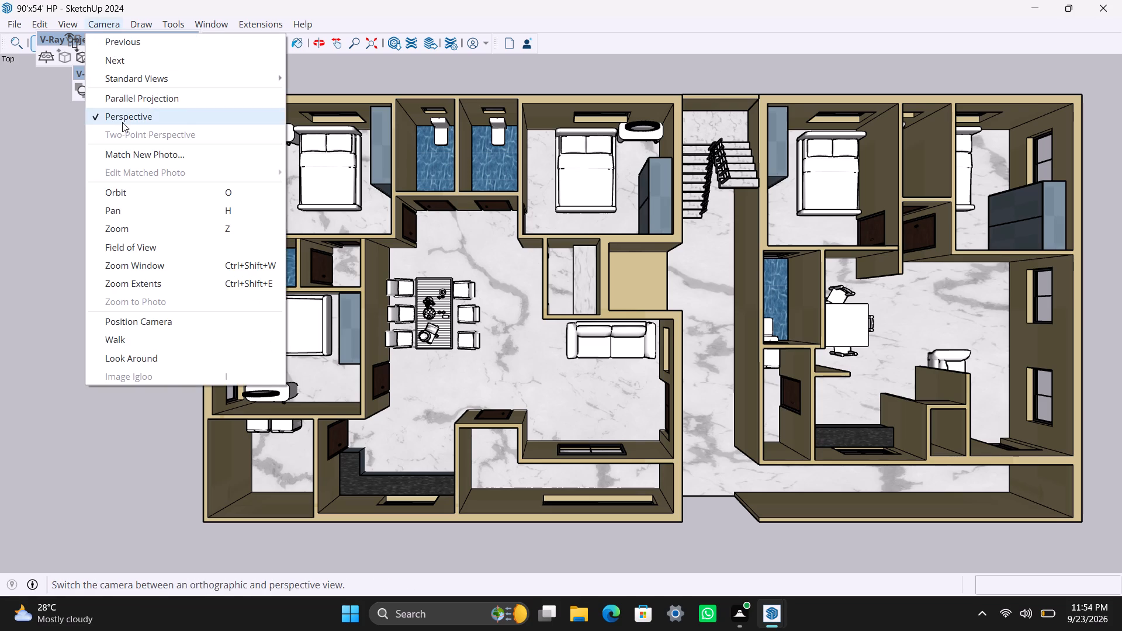
left_click(16, 223)
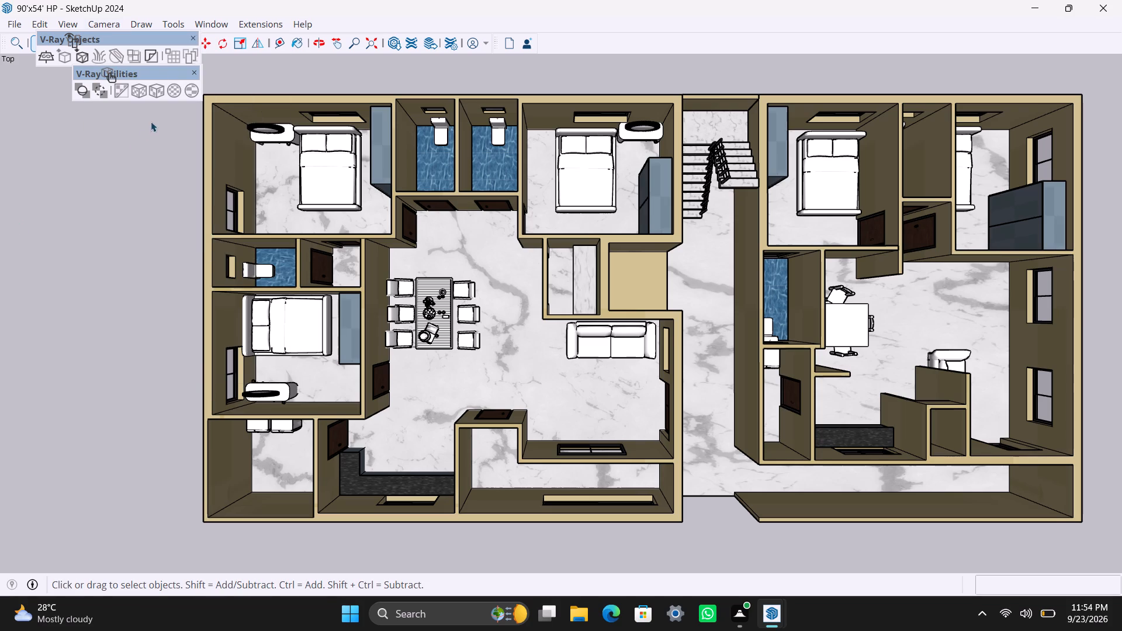
left_click(190, 74)
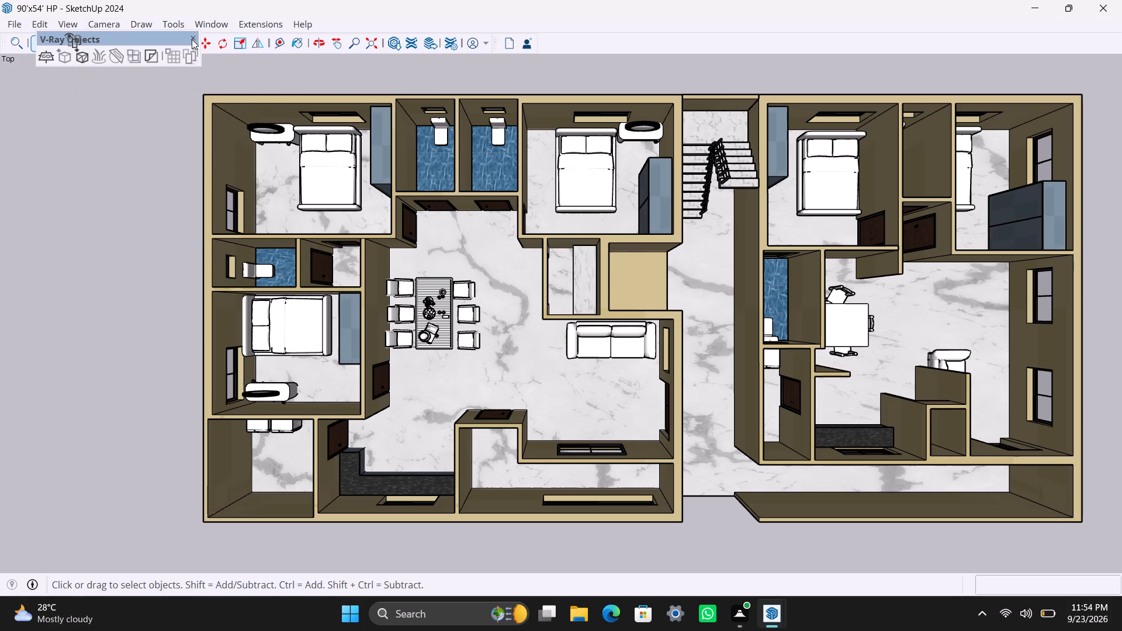
left_click(191, 39)
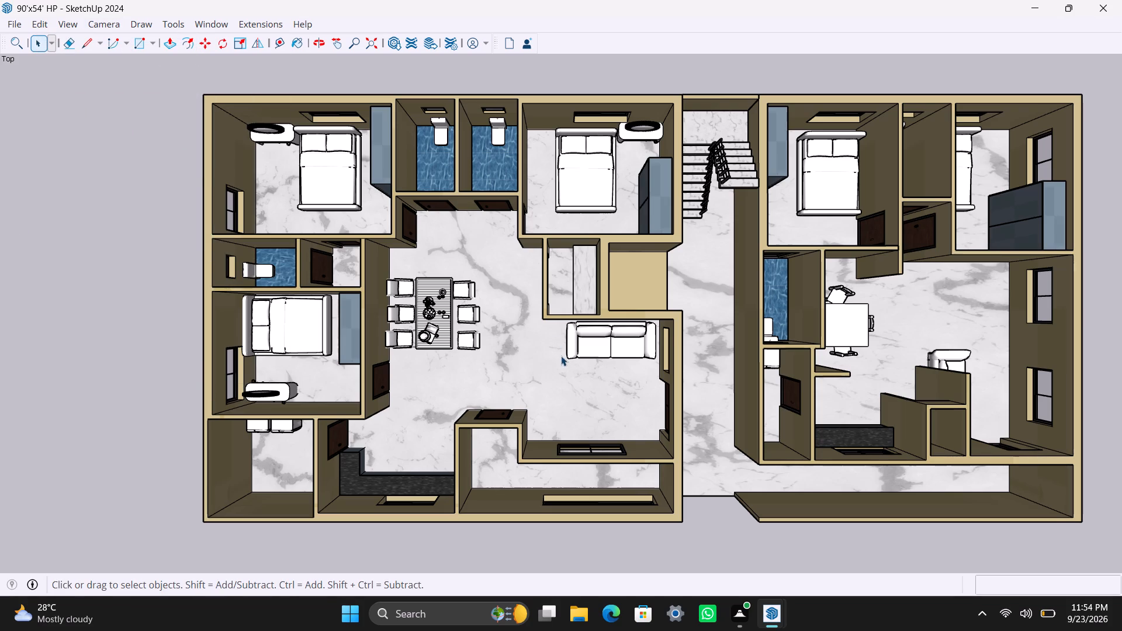
Centre the floor plan in the drawing area and open Snipping Tool from the recent Windows searches.
middle_click_drag(561, 358, 484, 366, "shift")
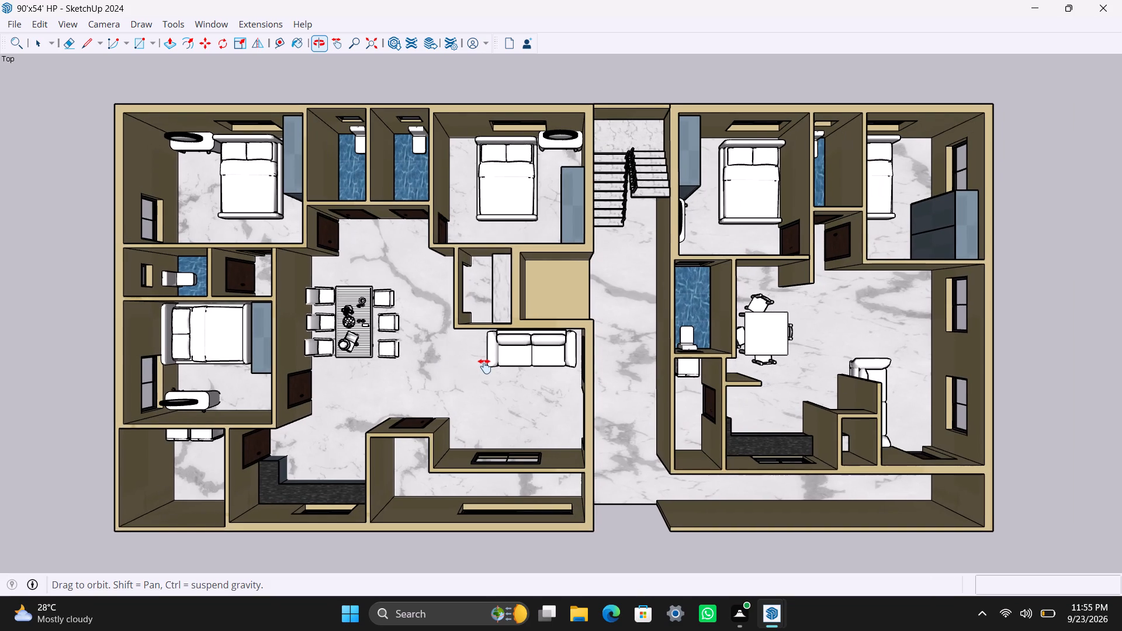
middle_click_drag(484, 366, 489, 366, "shift")
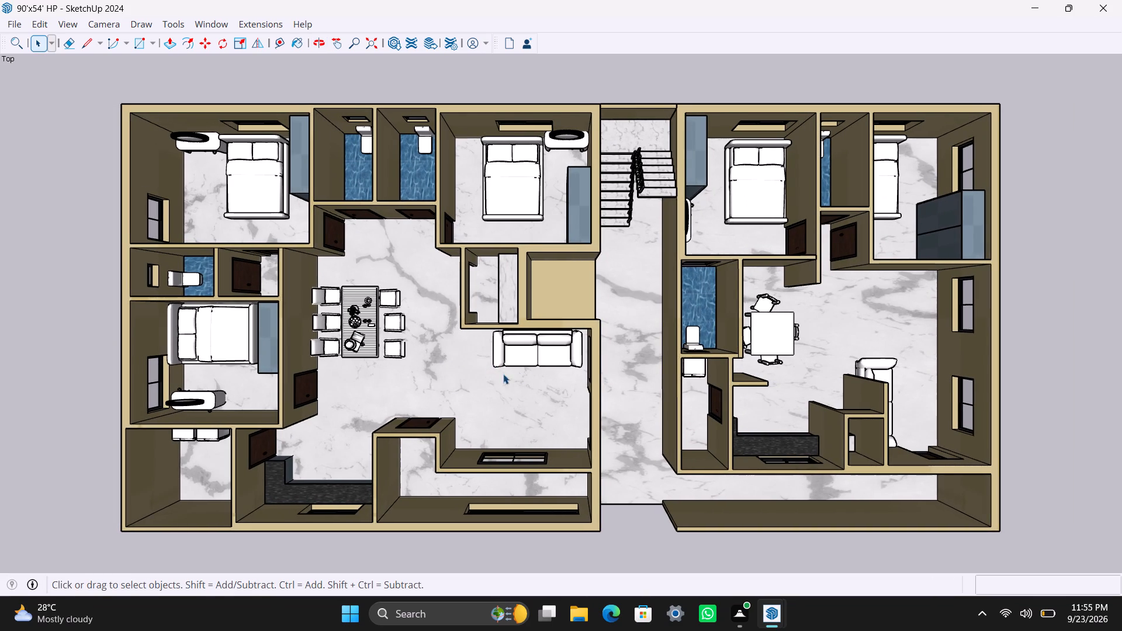
left_click(432, 610)
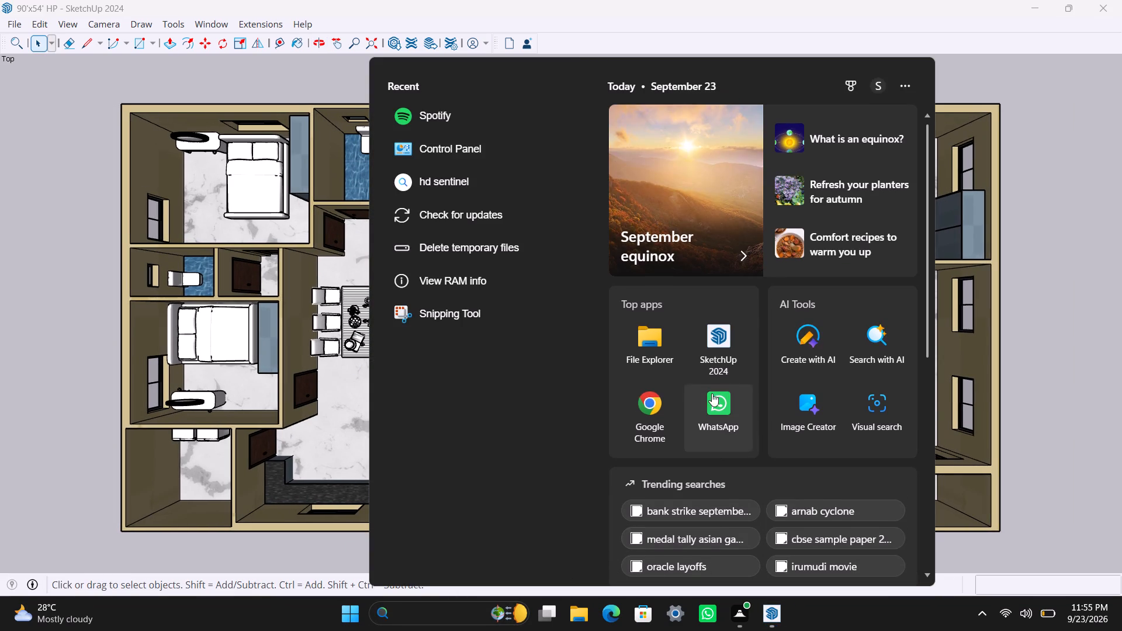
left_click(473, 308)
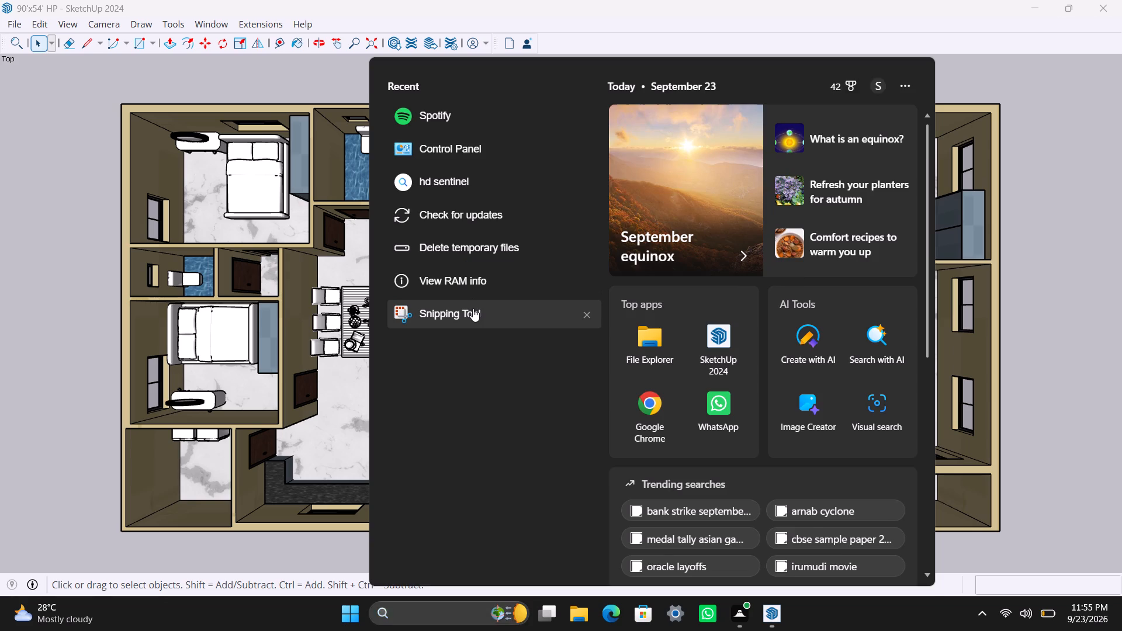
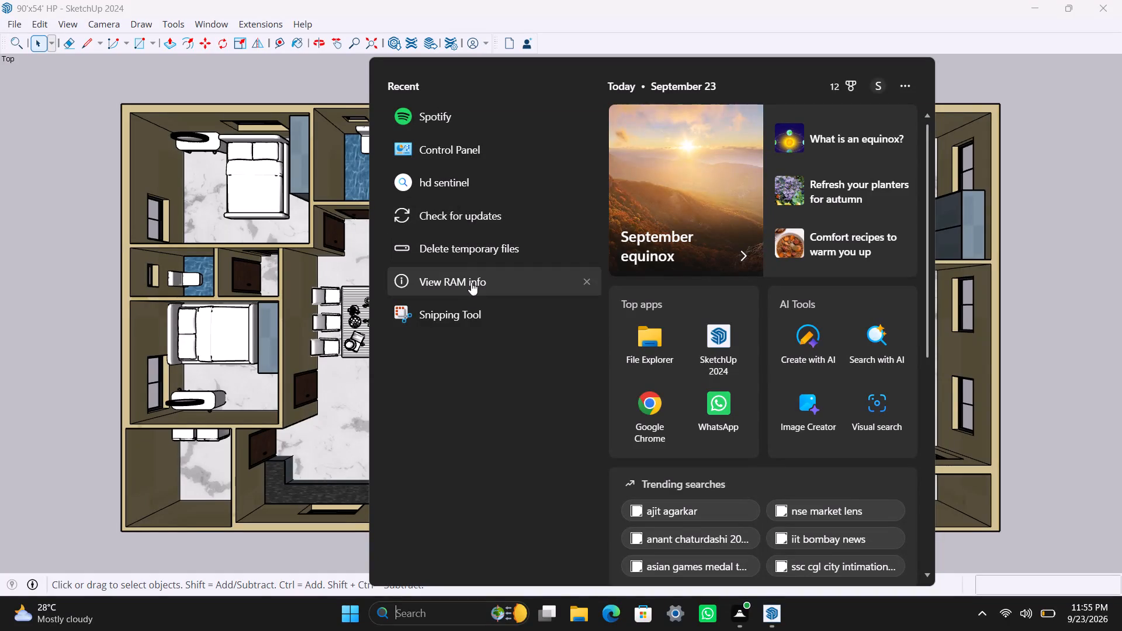
Capture a rectangular snip of the whole top-view floor plan with a narrow margin around it, using Snipping Tool.
left_click(467, 314)
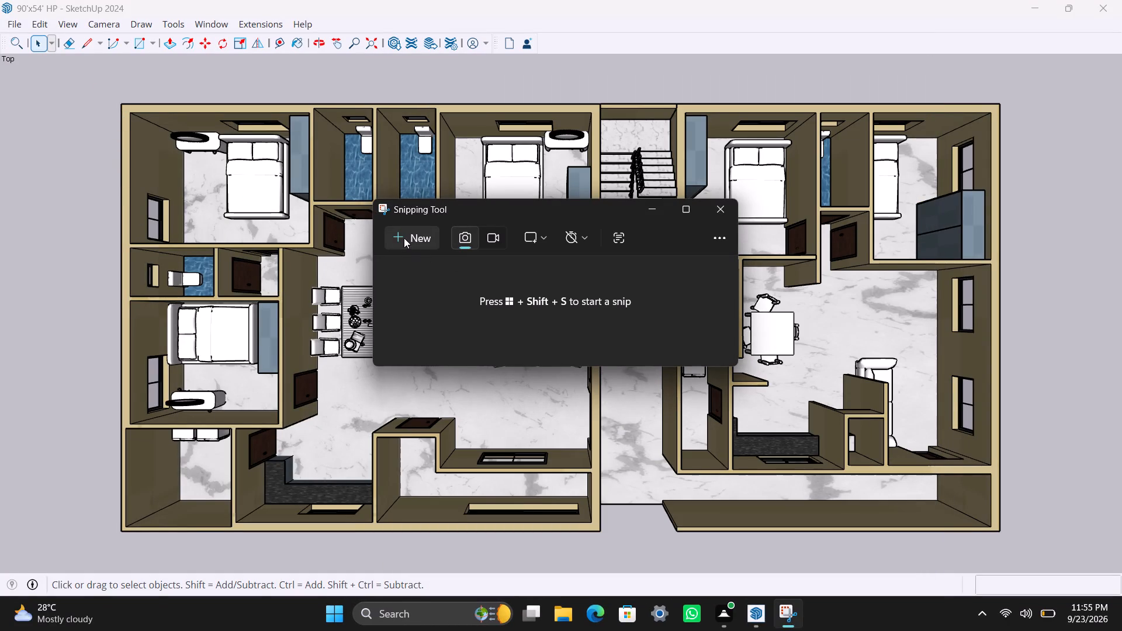
left_click(404, 238)
left_click_drag(108, 82, 151, 219)
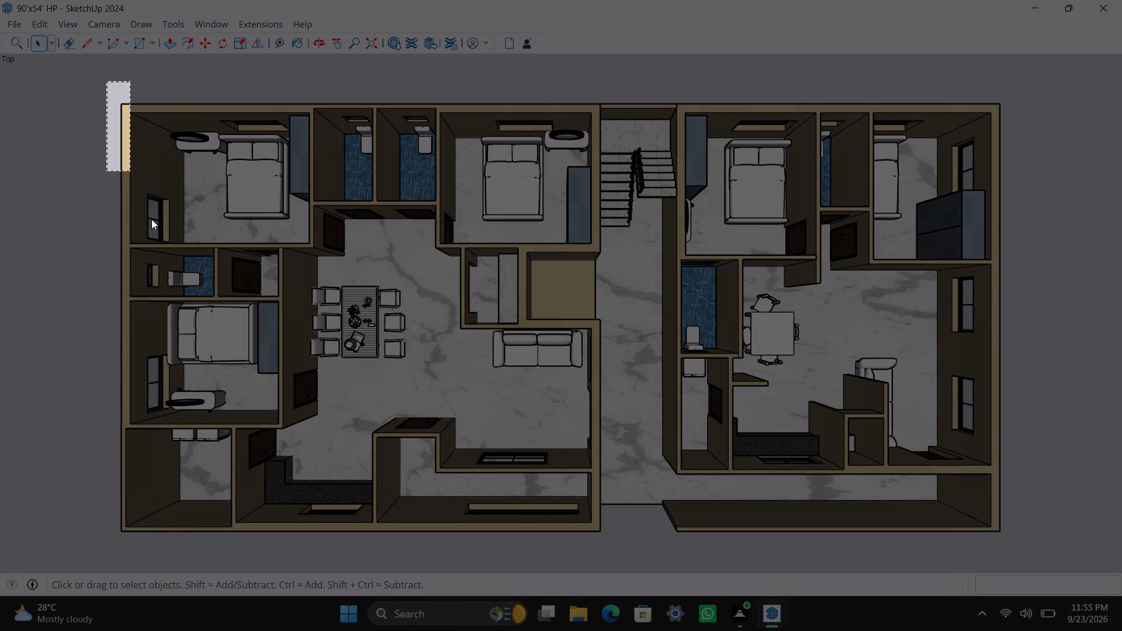
left_click_drag(151, 219, 1010, 549)
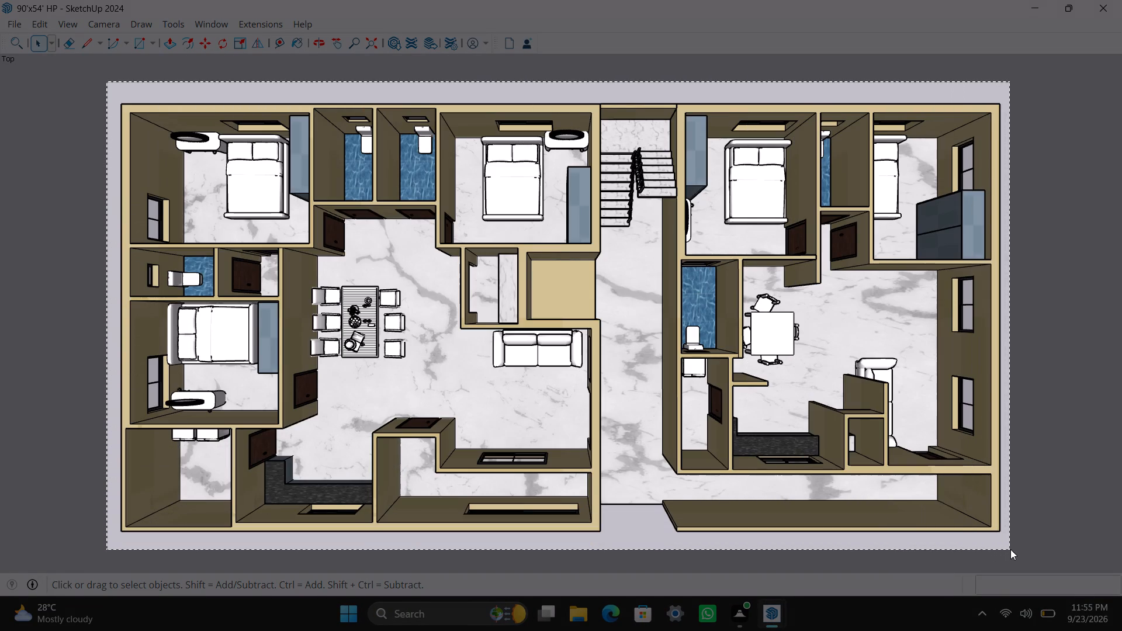
left_click_drag(1010, 549, 1014, 553)
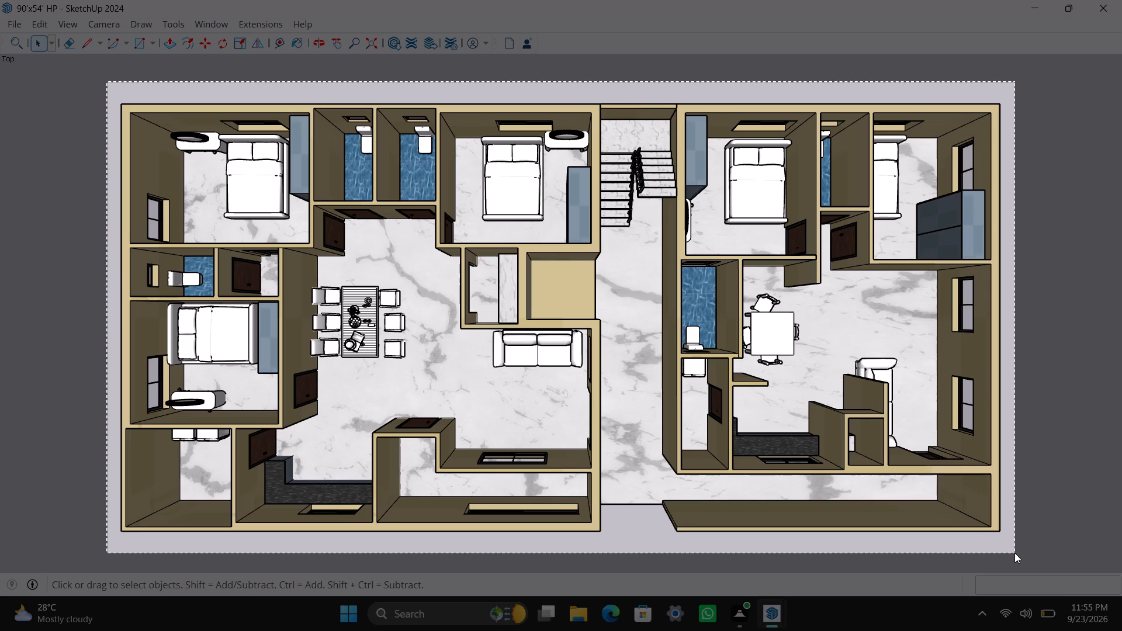
left_click_drag(1014, 553, 1016, 554)
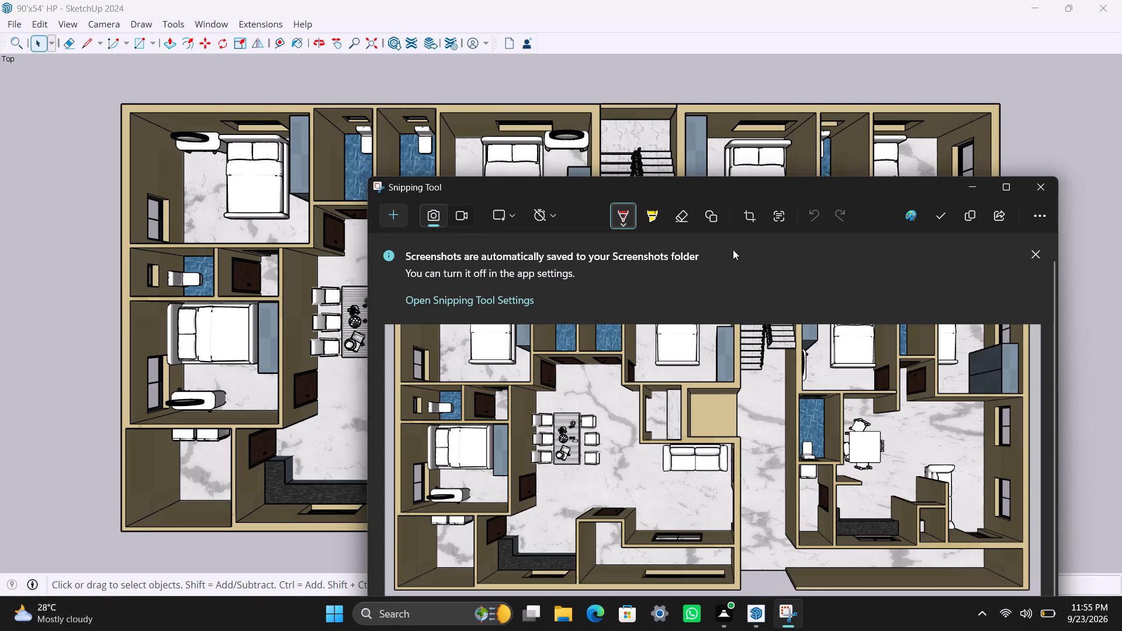
Save the snip as a PNG named 90'x56' HP 3D in the internship photos folder and close Snipping Tool.
left_click(947, 217)
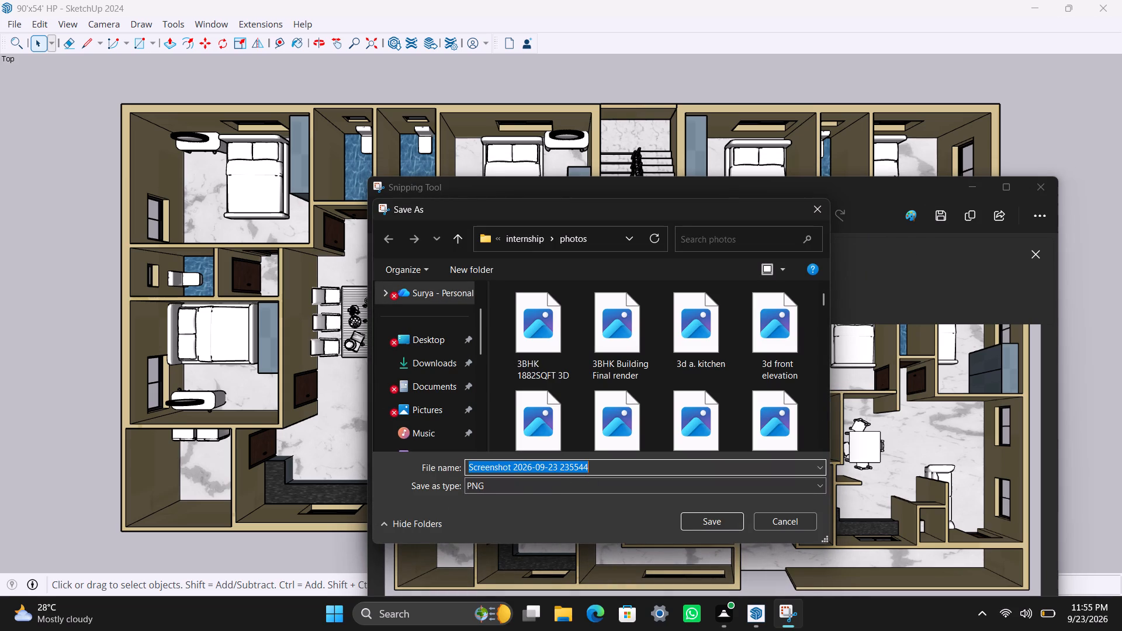
type("90")
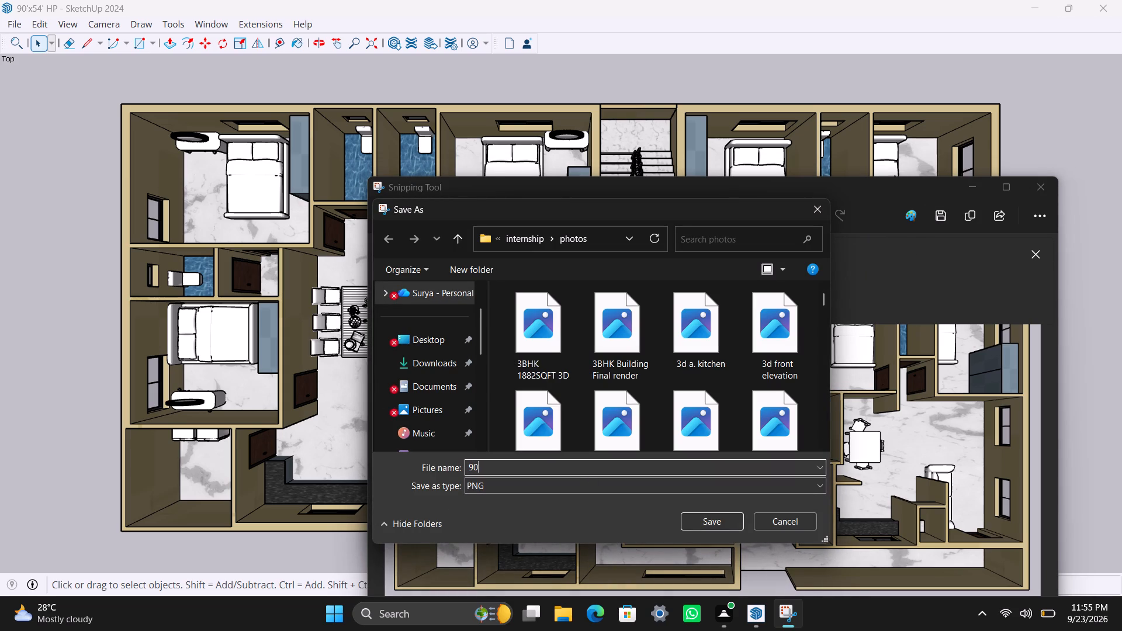
type("'x56'")
key("space")
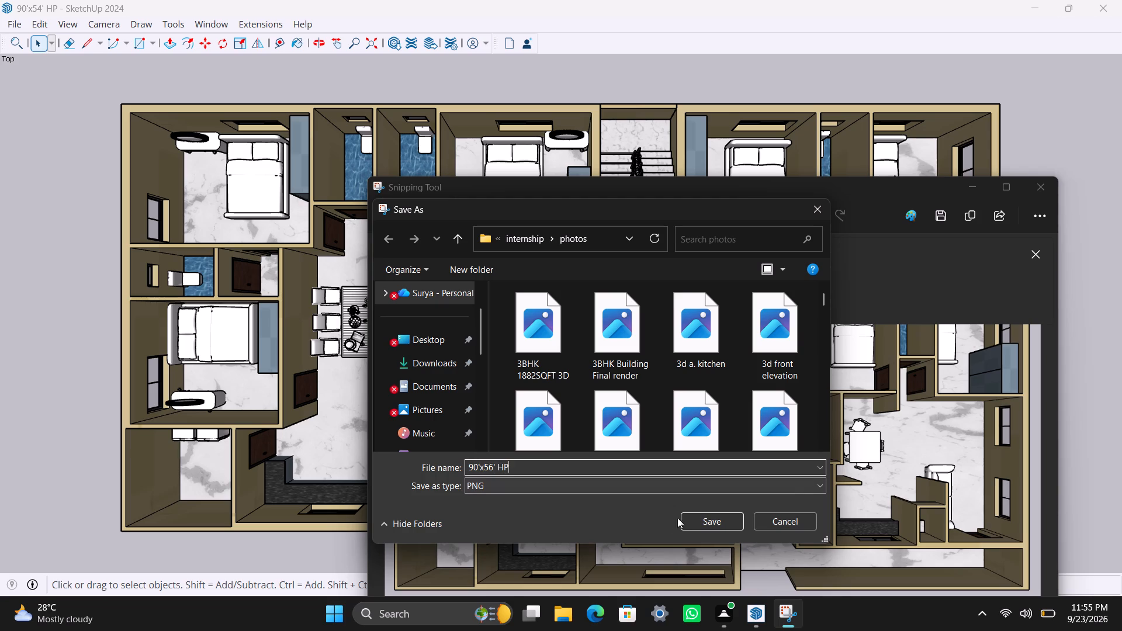
key("space")
type("3D")
left_click(739, 526)
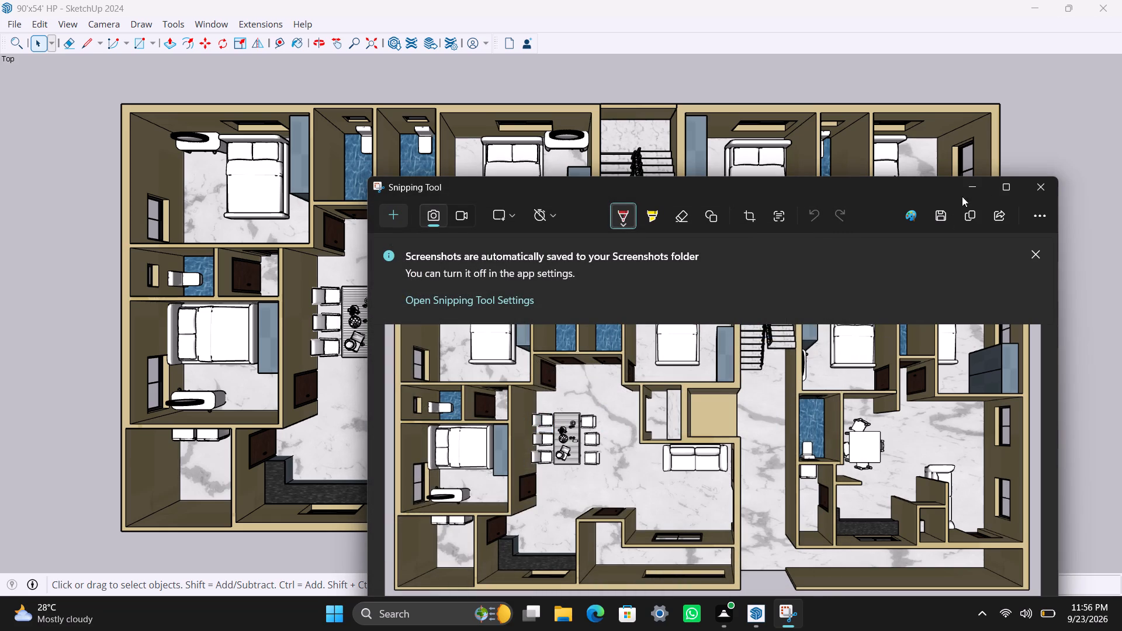
left_click(1037, 180)
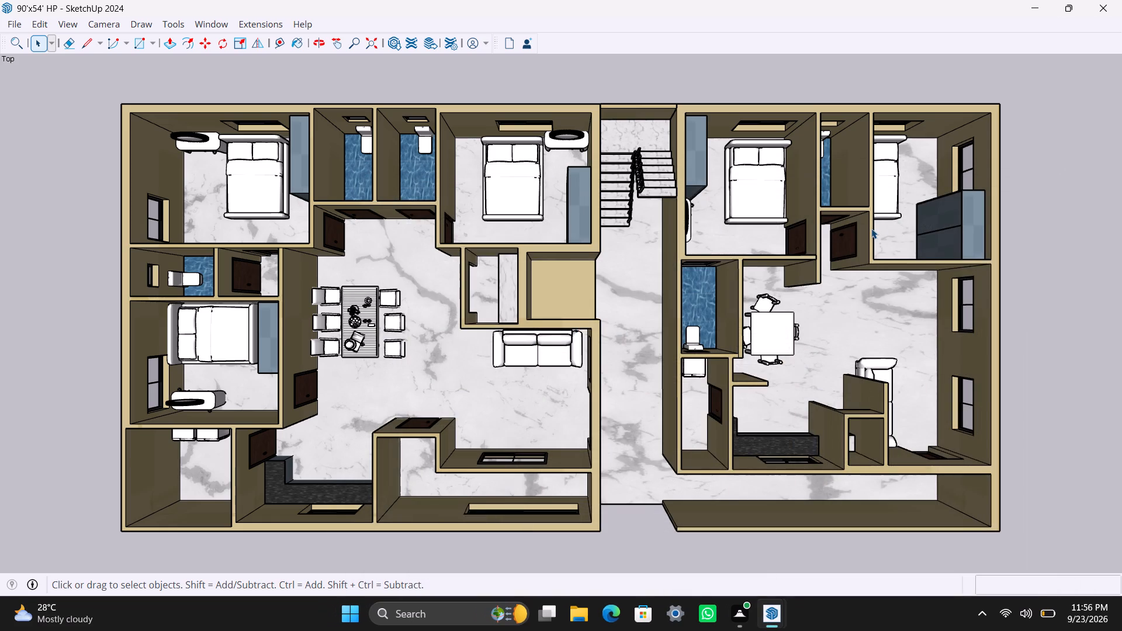
Save the SketchUp floor plan model.
key("ctrl+s")
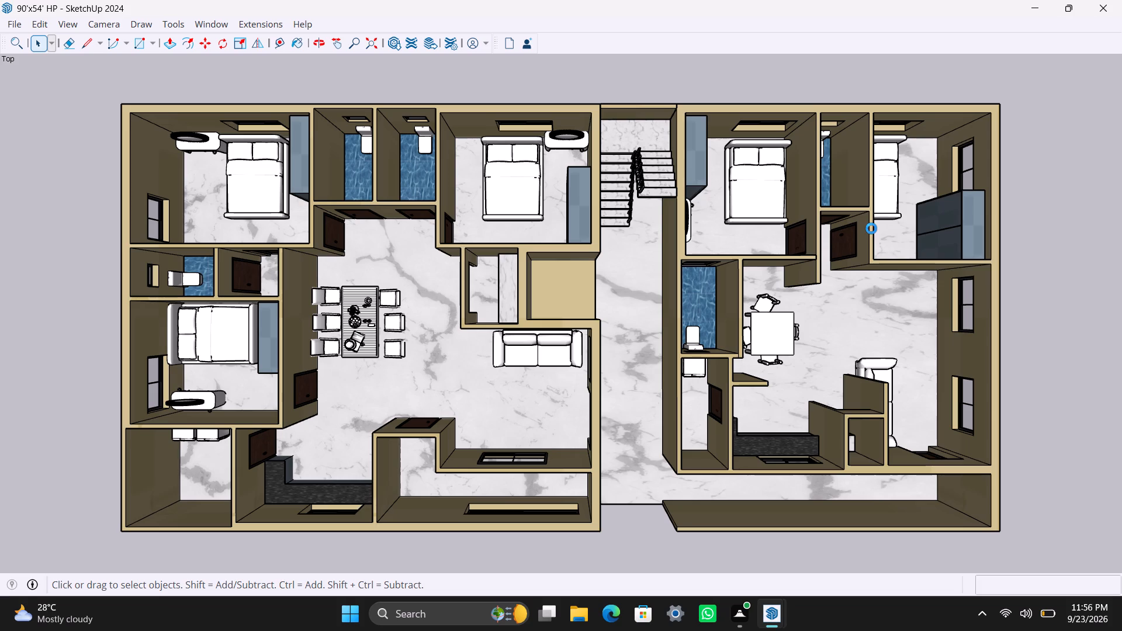
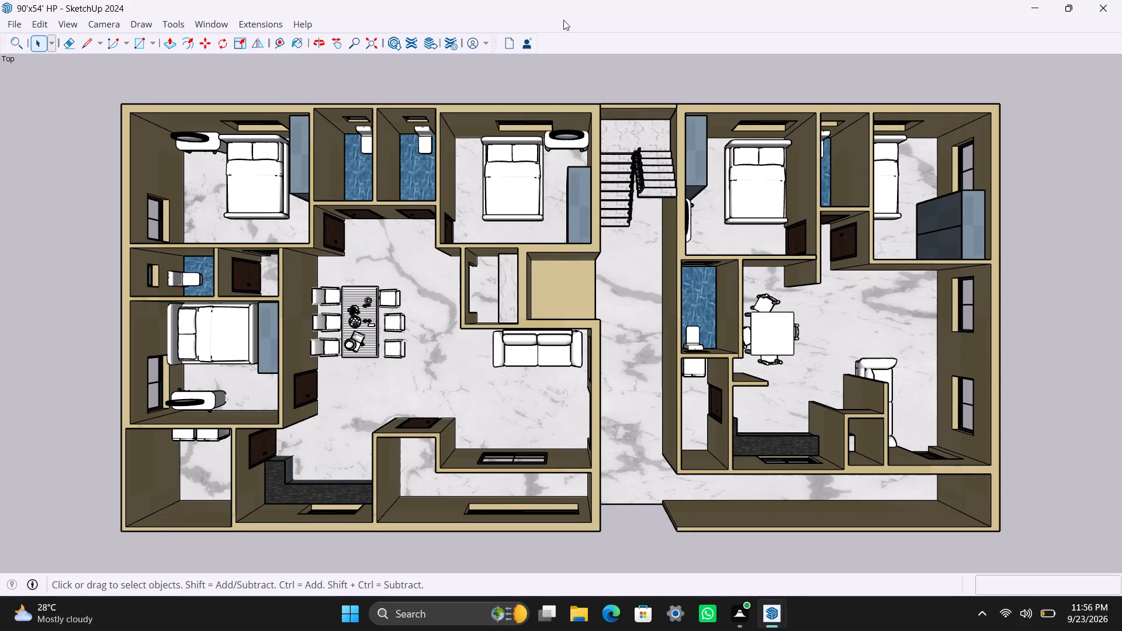
Save the floor plan model again.
key("ctrl+s")
Draw a rectangle of about 74'9" by 36'4" over the whole building footprint at wall-top level and make it a group.
key("r")
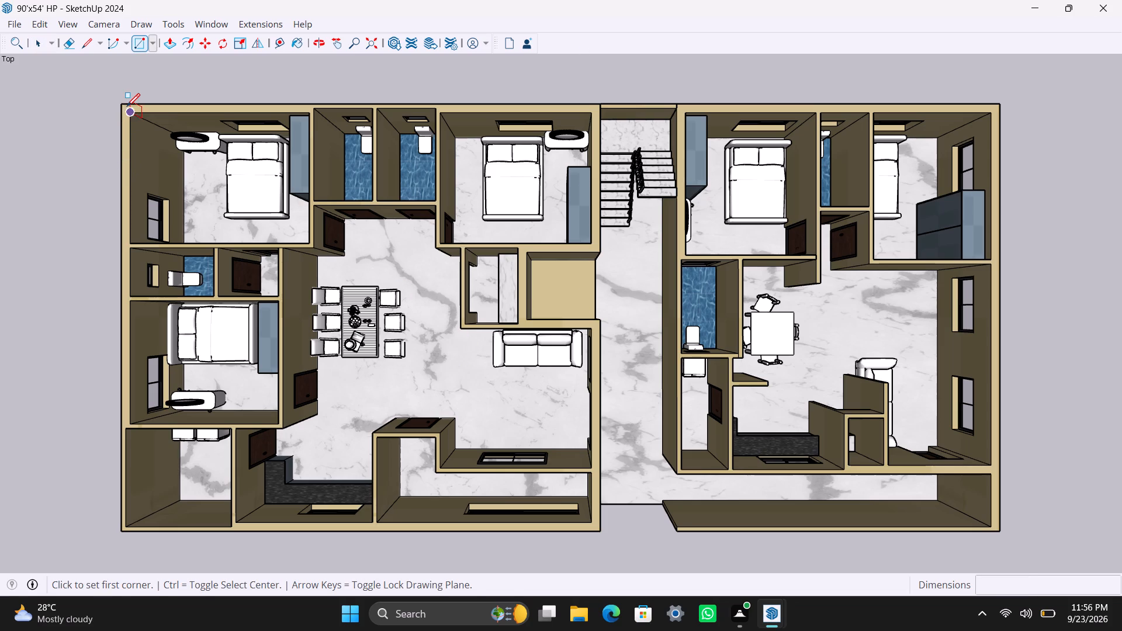
left_click(126, 104)
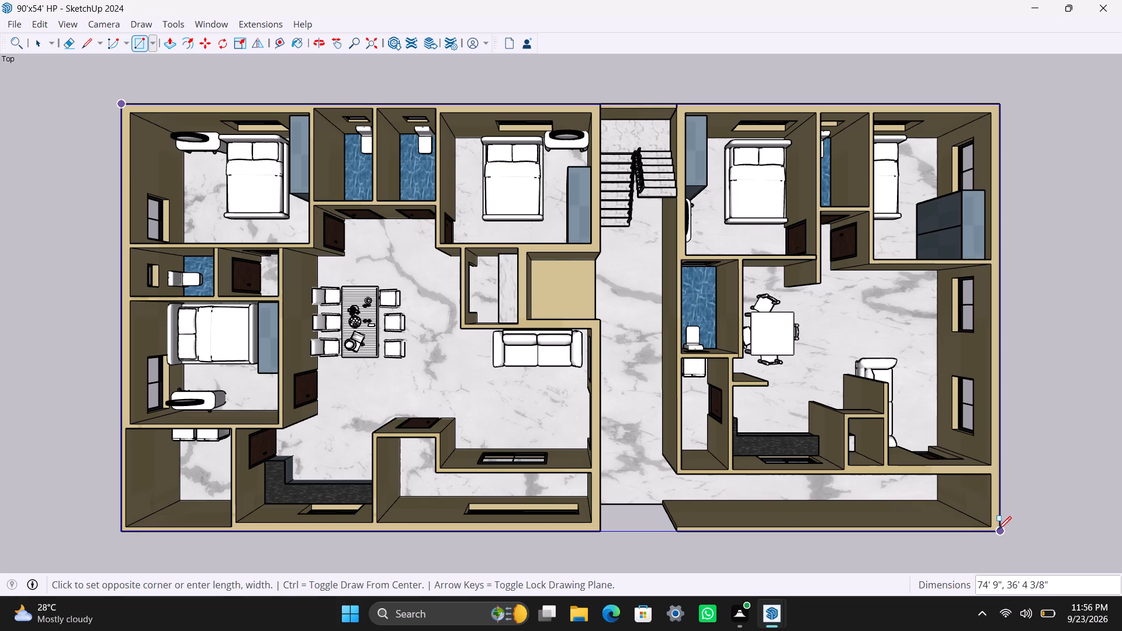
left_click(998, 529)
key("space")
double_click(620, 431)
right_click(620, 431)
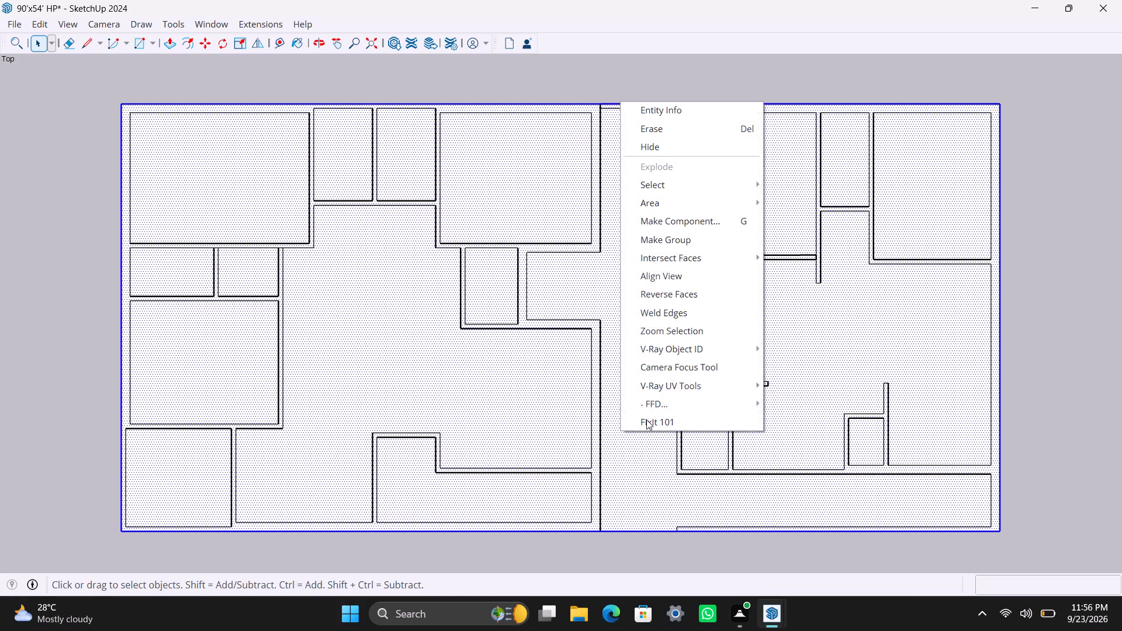
left_click(678, 235)
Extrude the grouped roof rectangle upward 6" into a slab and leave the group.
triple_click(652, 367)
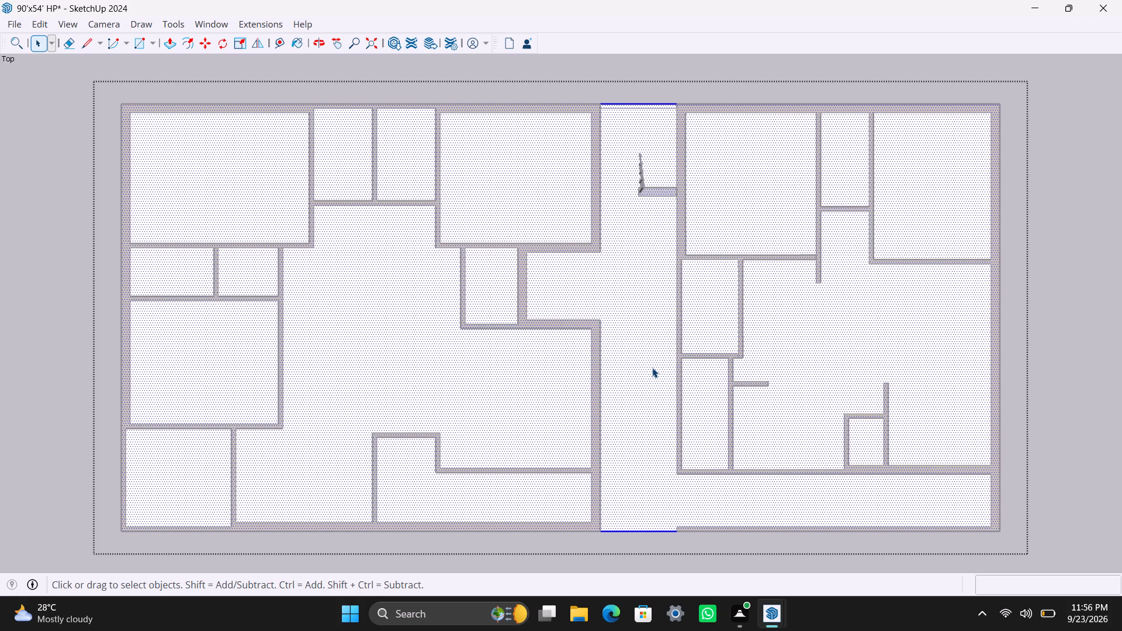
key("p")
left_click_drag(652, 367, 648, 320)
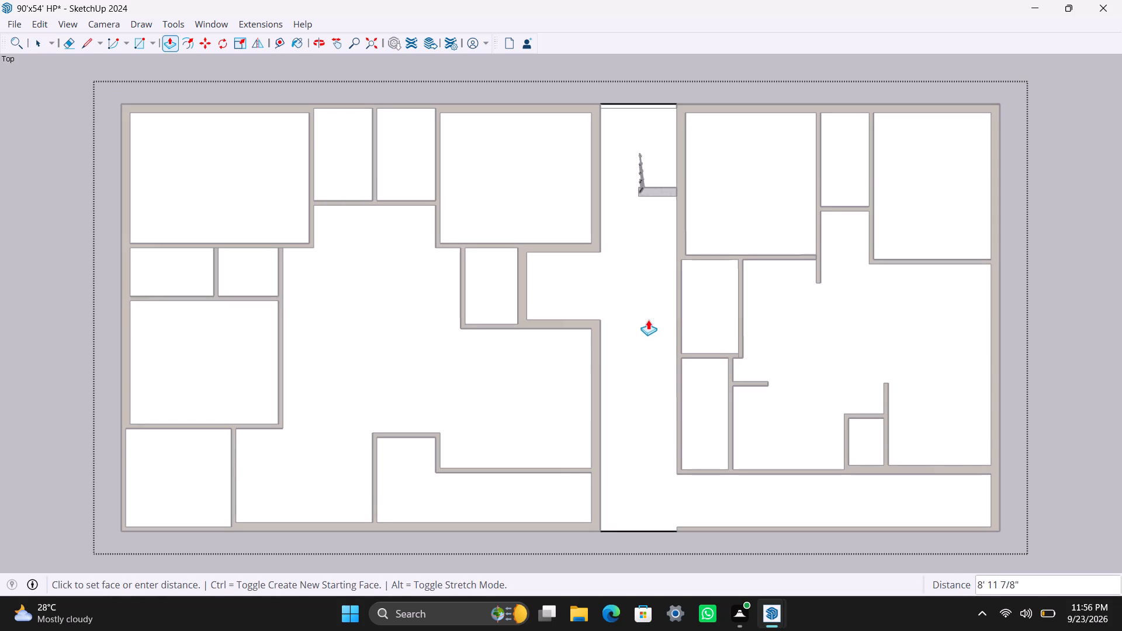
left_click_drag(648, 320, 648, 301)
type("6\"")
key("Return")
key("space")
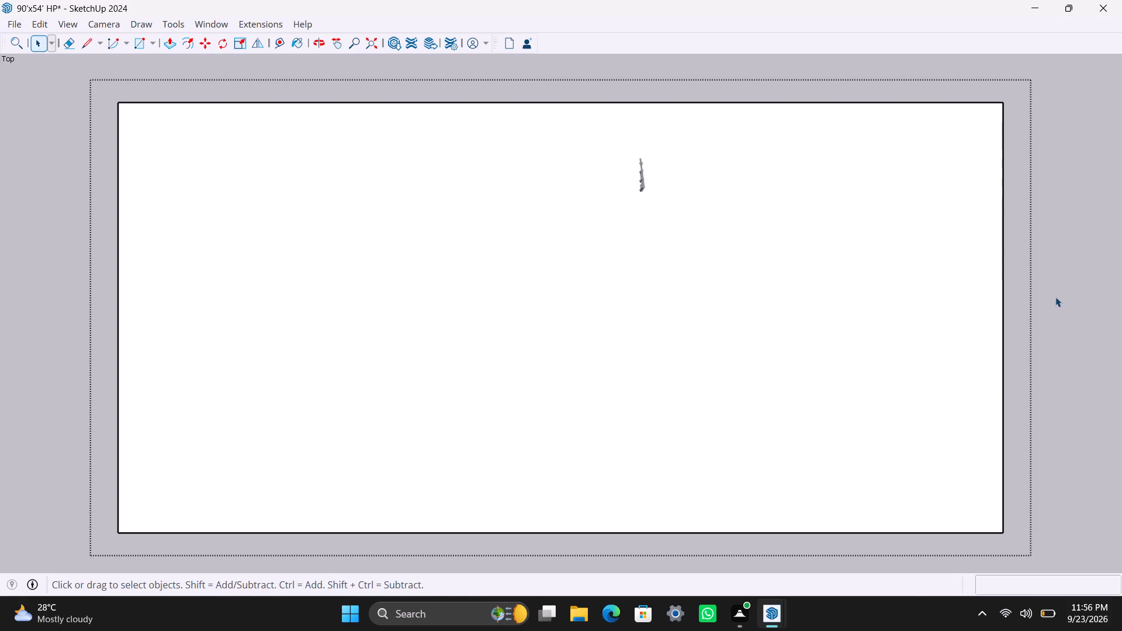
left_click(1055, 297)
Examine the building's front exterior, including the roof slab edge, windows and entrance passage with the stairs.
scroll(958, 396, "down", 4)
scroll(898, 429, "down", 4)
middle_click_drag(767, 549, 716, 317)
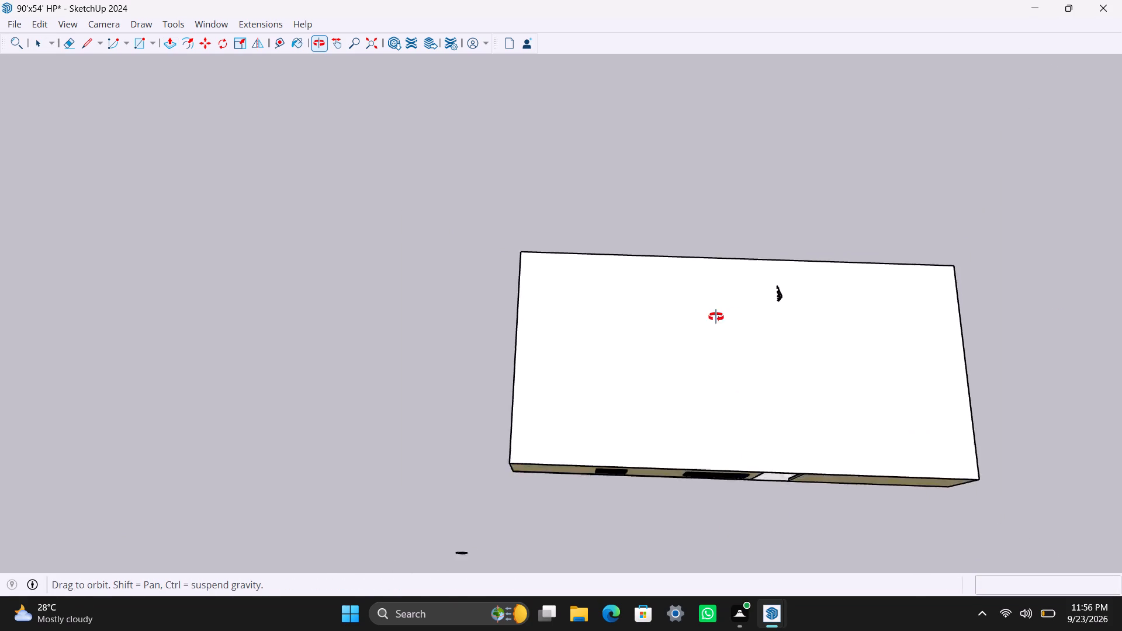
middle_click_drag(716, 317, 657, 53)
scroll(802, 357, "up", 4)
middle_click_drag(761, 354, 820, 359)
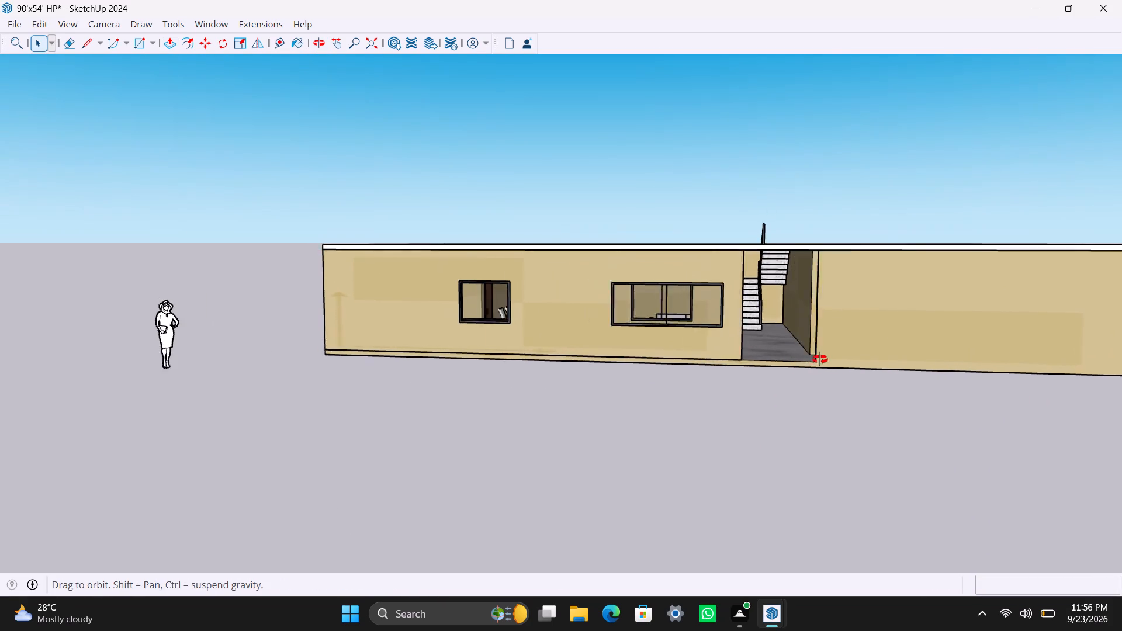
middle_click_drag(820, 359, 827, 359)
scroll(811, 335, "up", 3)
middle_click_drag(798, 330, 638, 351, "shift")
scroll(620, 375, "up", 1)
middle_click_drag(620, 383, 665, 391)
scroll(662, 379, "down", 4)
scroll(665, 379, "up", 3)
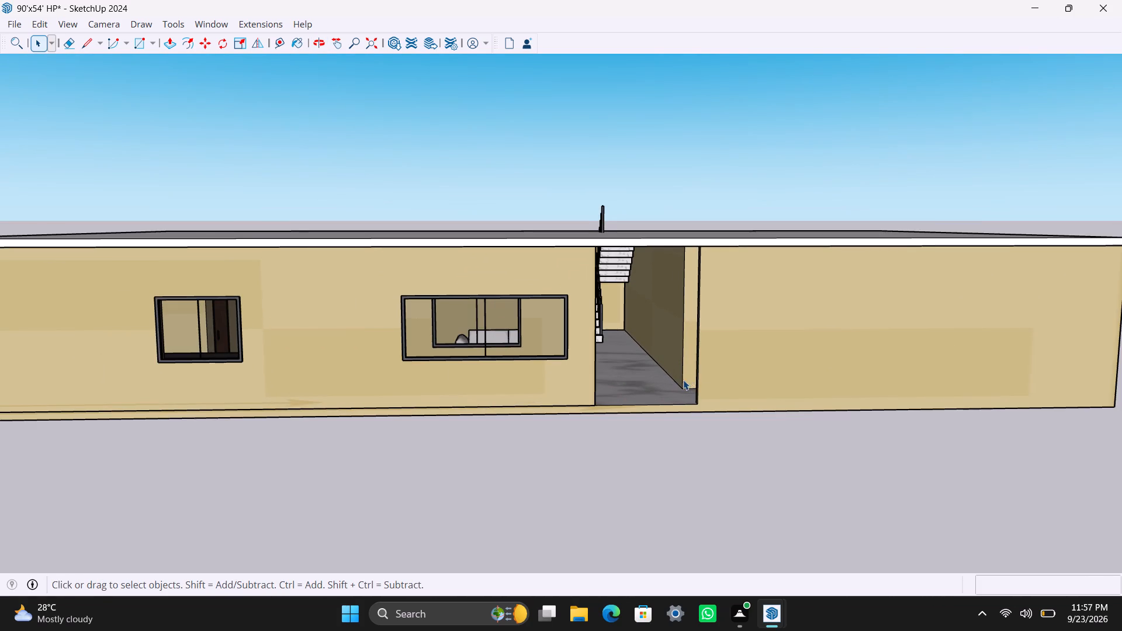
scroll(683, 380, "down", 3)
scroll(680, 386, "up", 1)
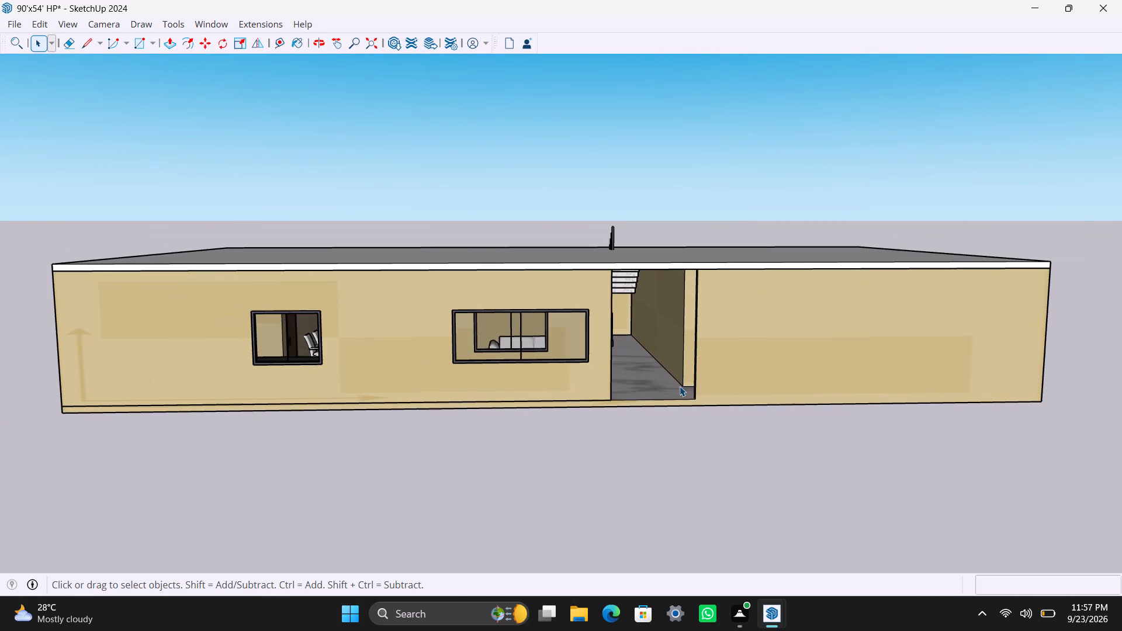
Inspect the building's elevations in the standard Front, Left and Right views.
left_click(116, 24)
left_click(165, 80)
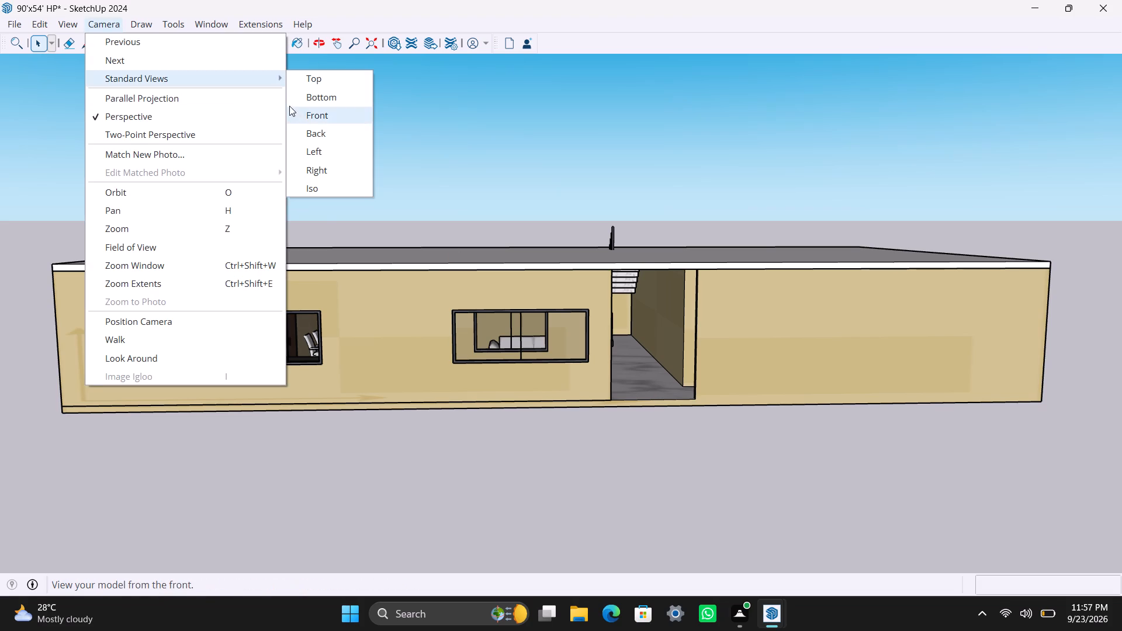
left_click(320, 120)
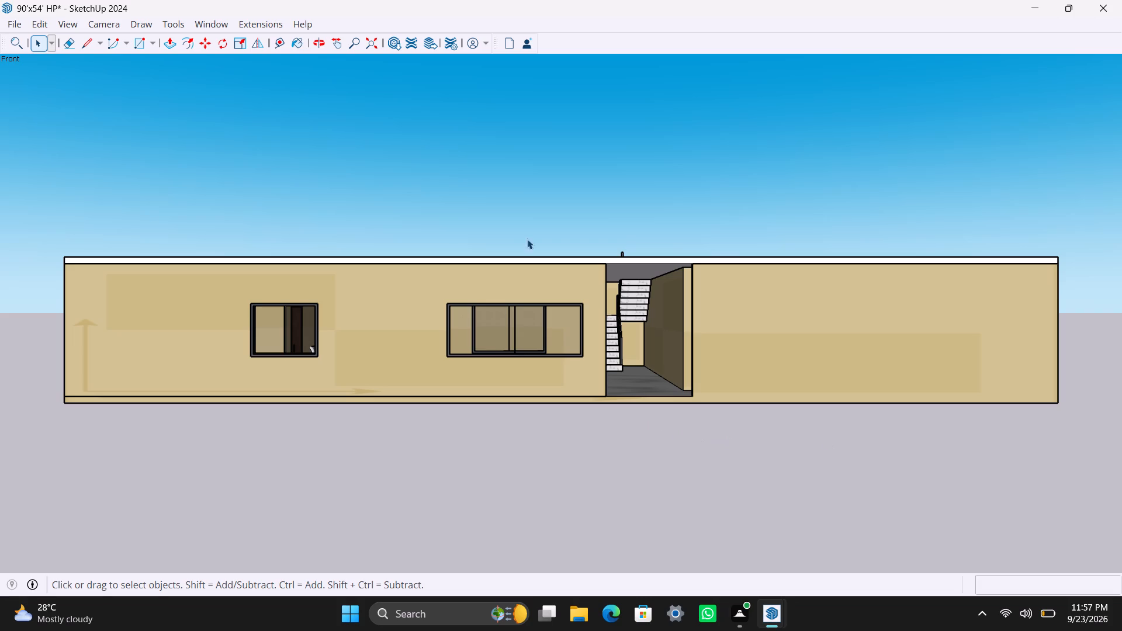
left_click(116, 23)
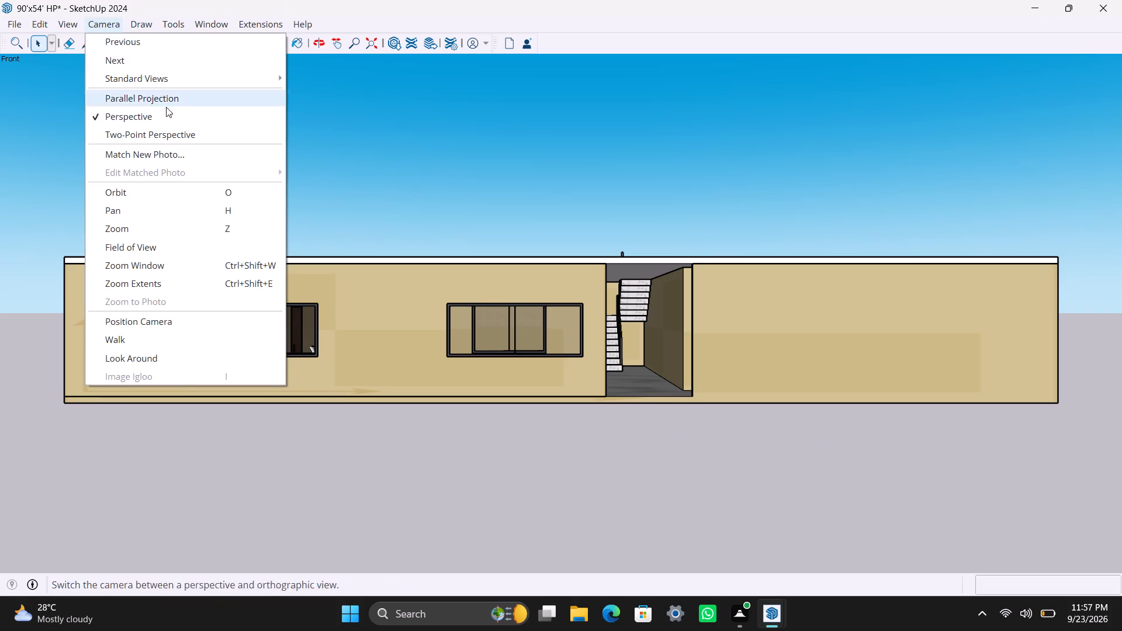
left_click(189, 77)
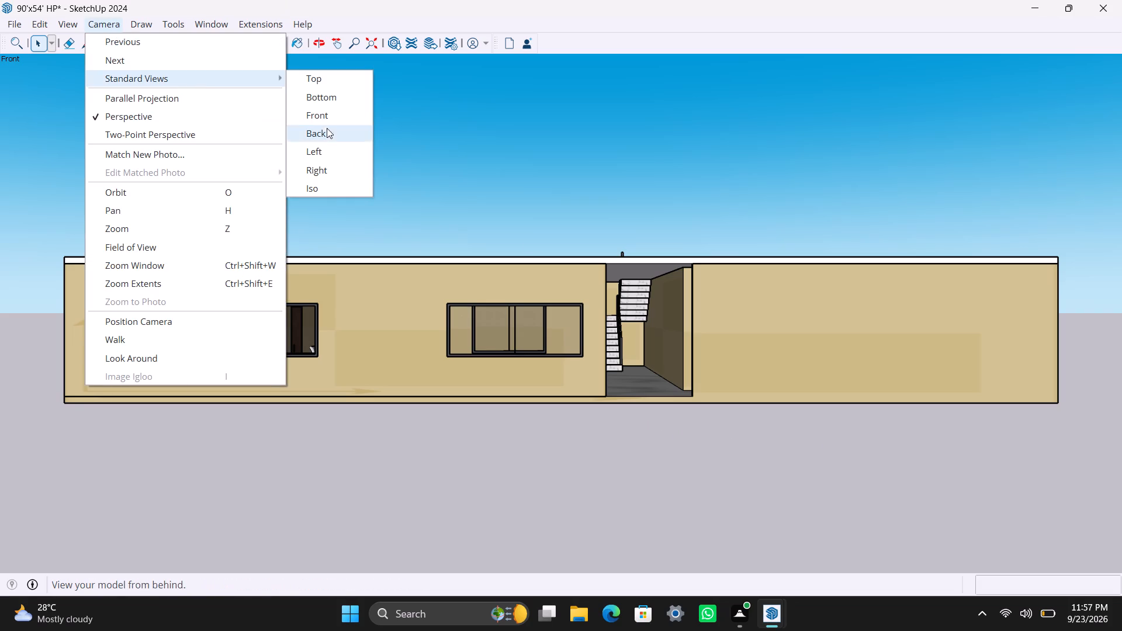
left_click(331, 154)
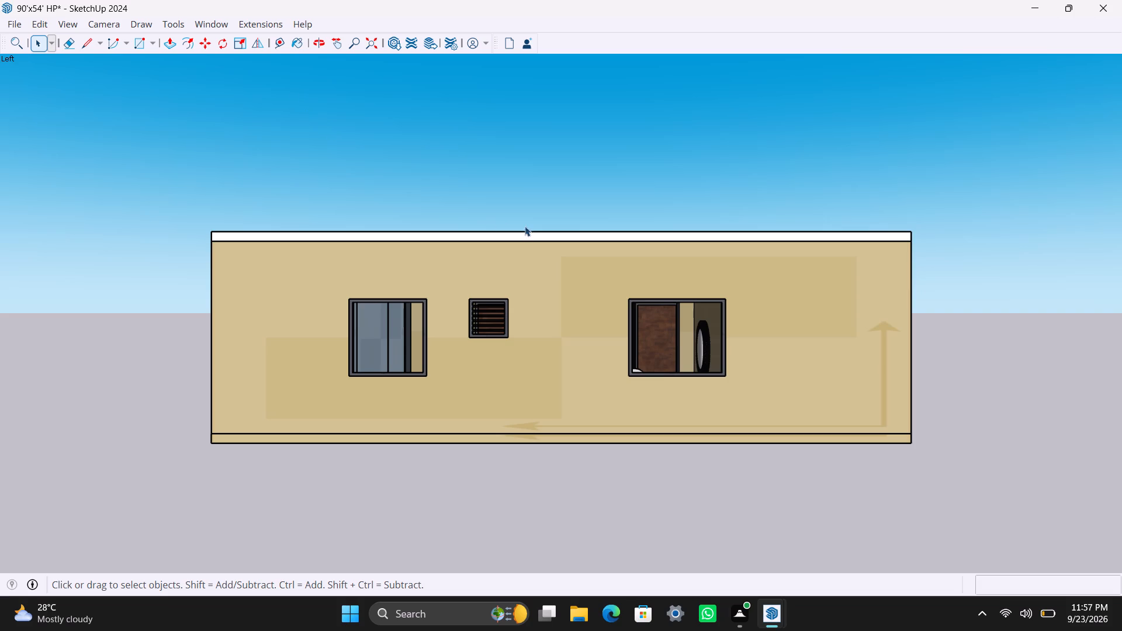
left_click(99, 26)
left_click(163, 79)
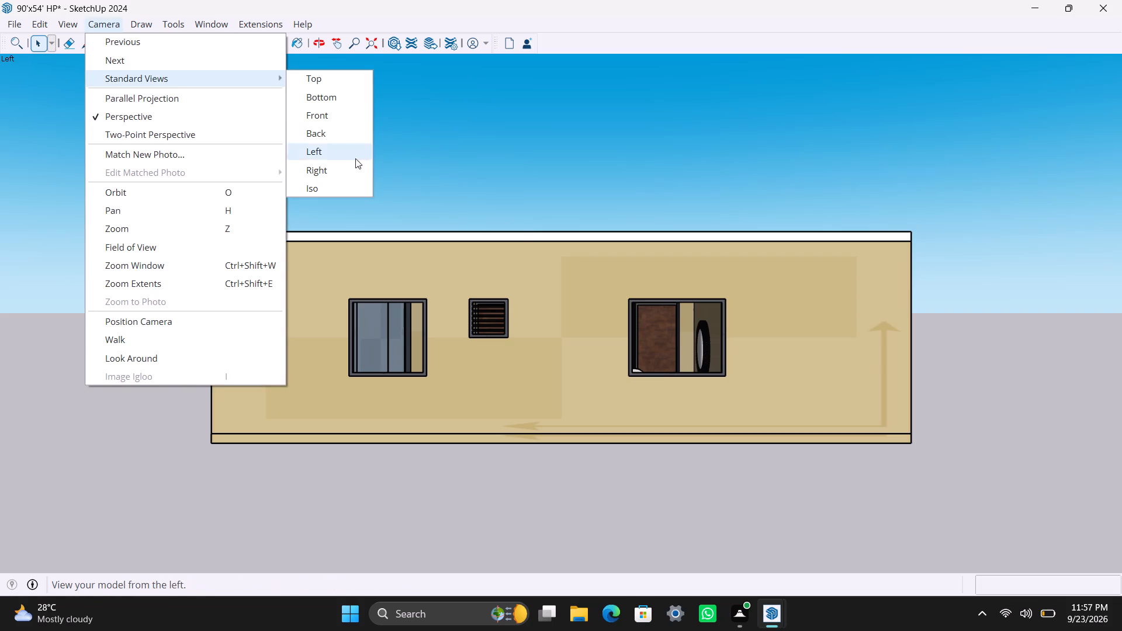
left_click(334, 165)
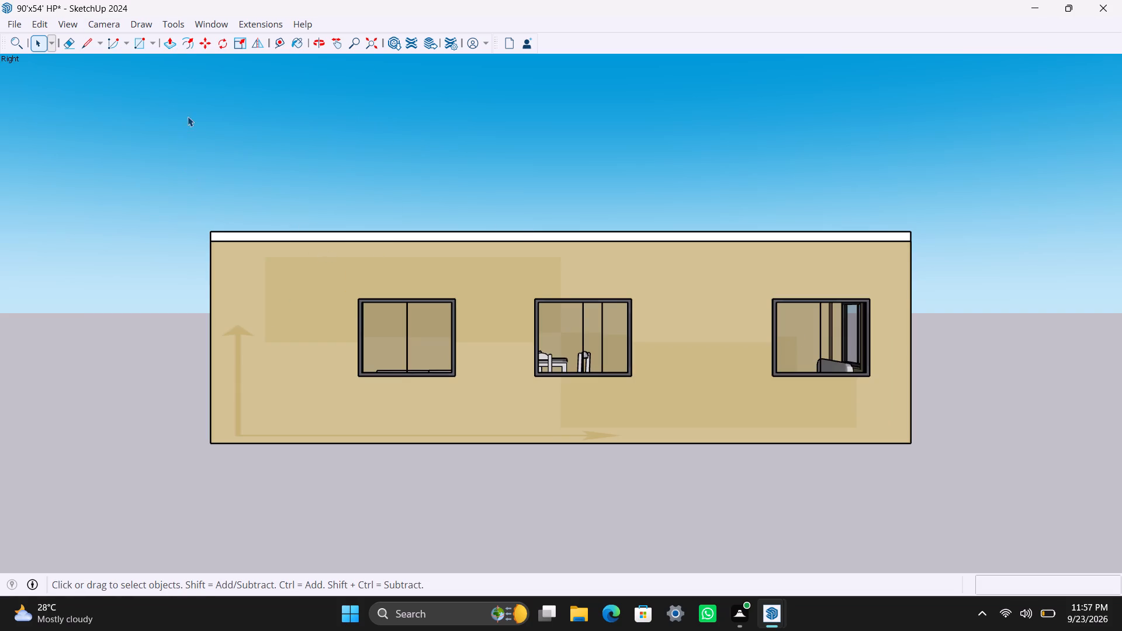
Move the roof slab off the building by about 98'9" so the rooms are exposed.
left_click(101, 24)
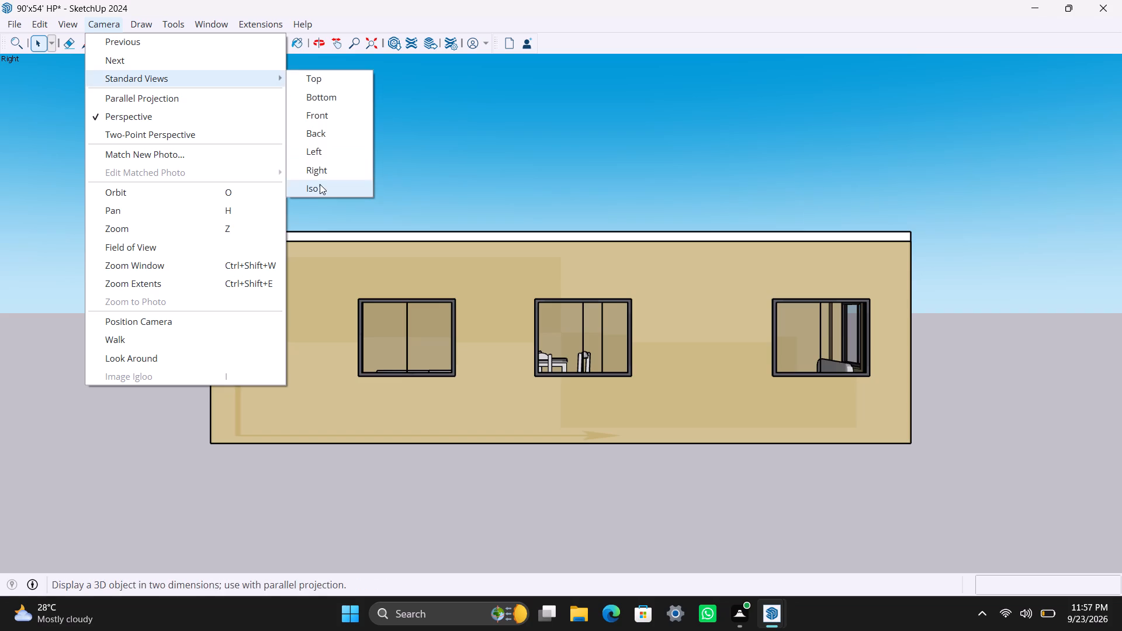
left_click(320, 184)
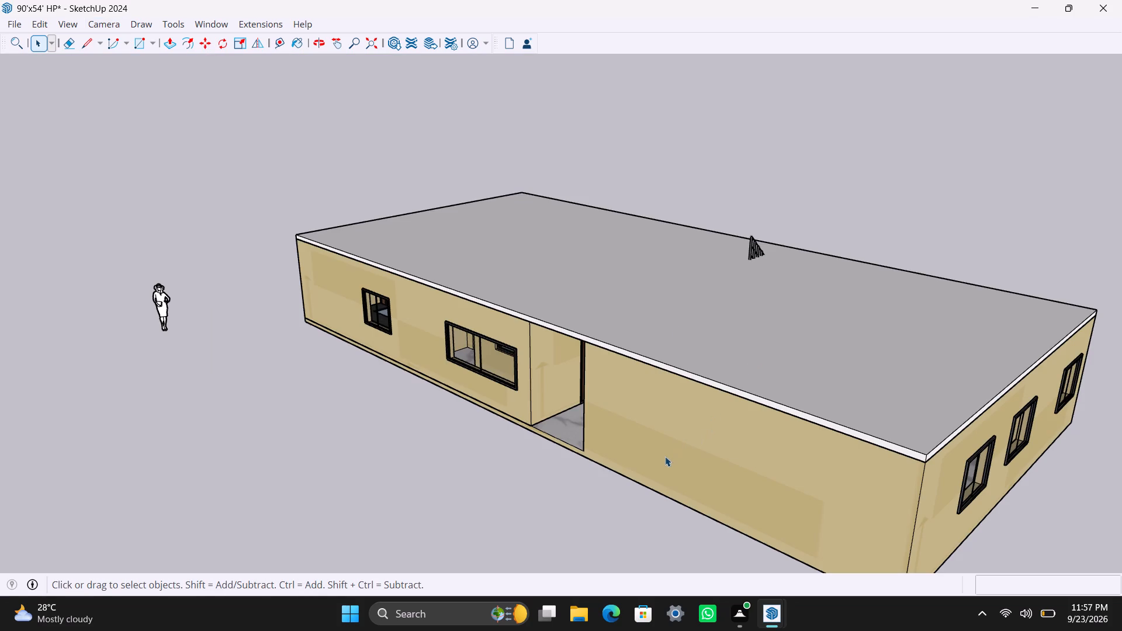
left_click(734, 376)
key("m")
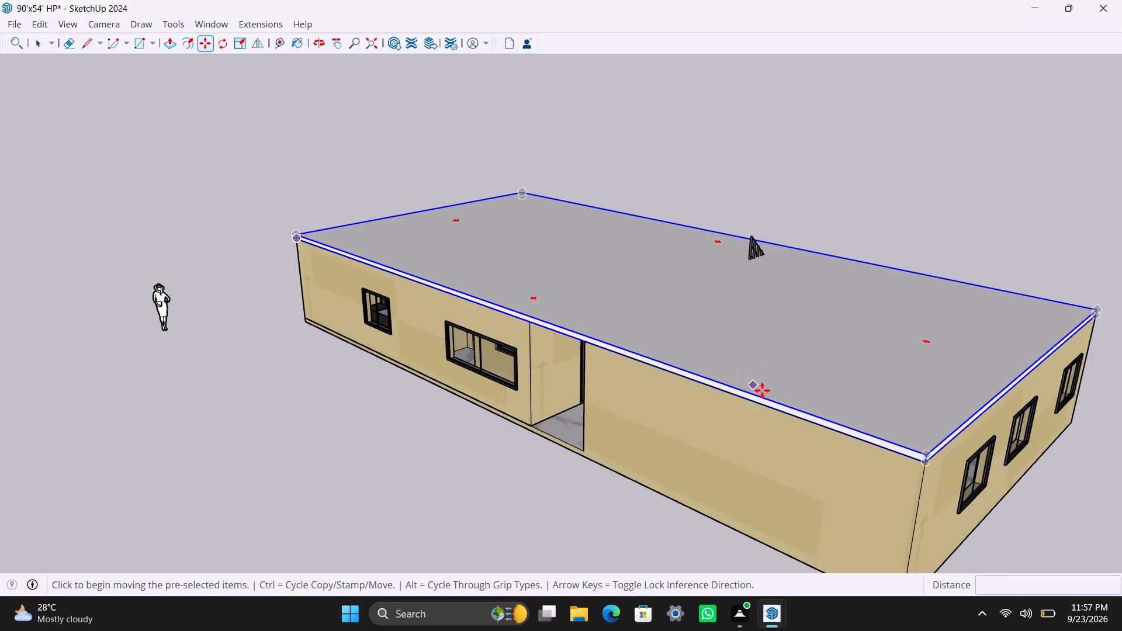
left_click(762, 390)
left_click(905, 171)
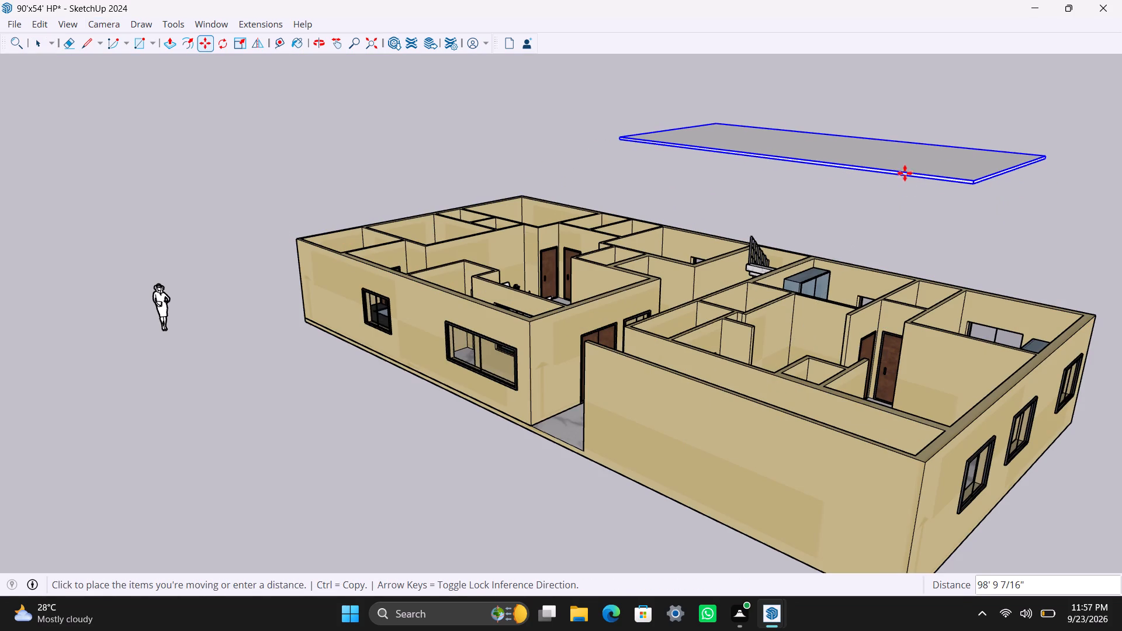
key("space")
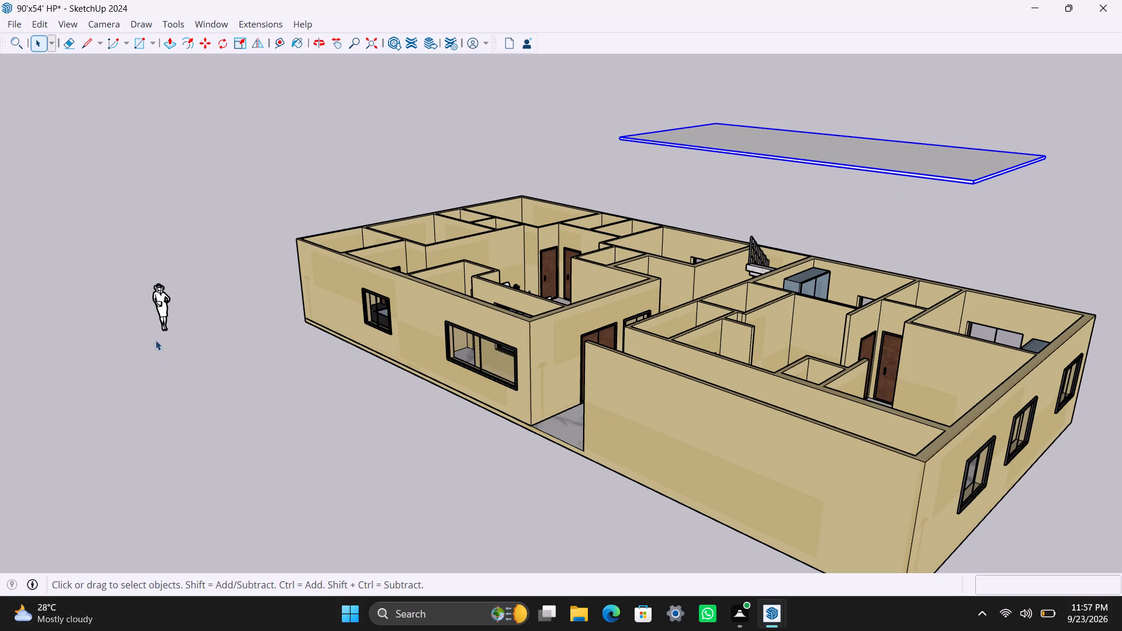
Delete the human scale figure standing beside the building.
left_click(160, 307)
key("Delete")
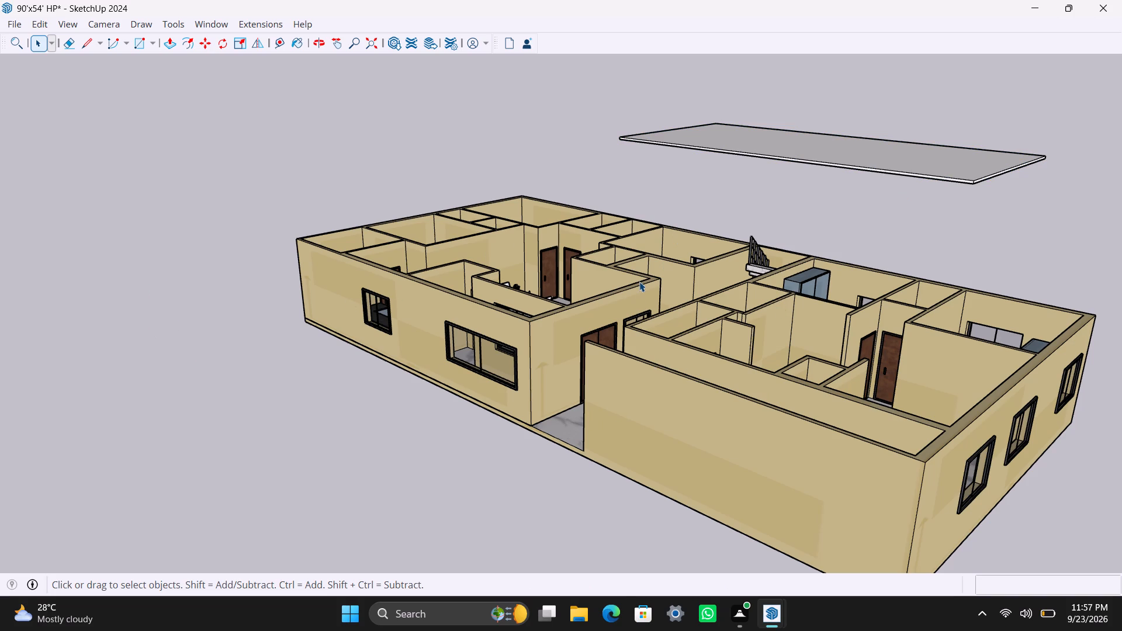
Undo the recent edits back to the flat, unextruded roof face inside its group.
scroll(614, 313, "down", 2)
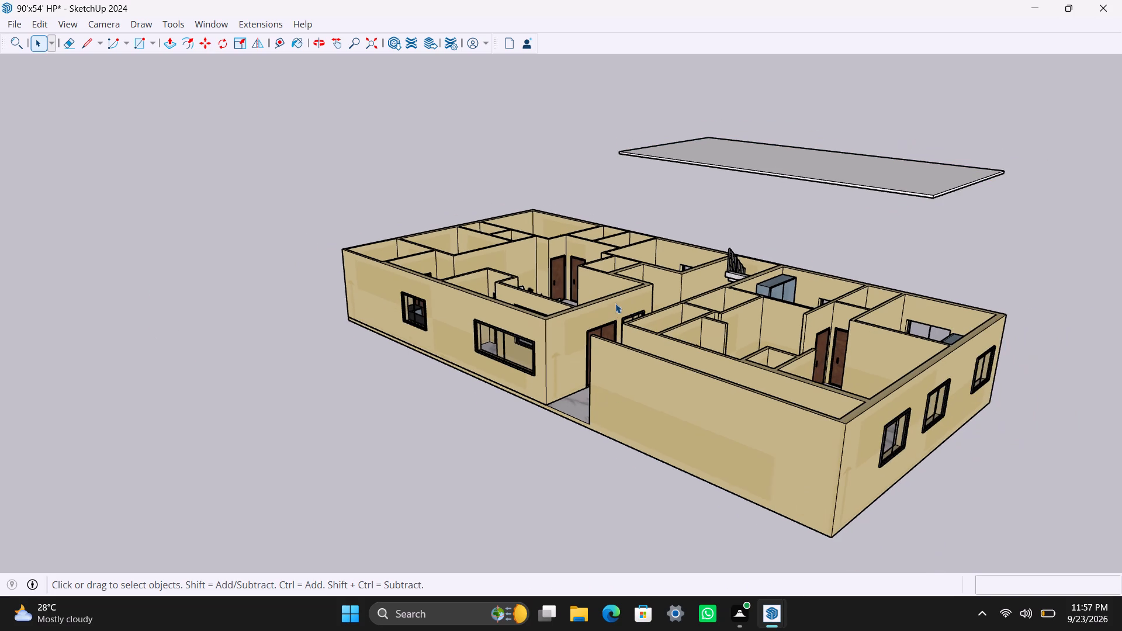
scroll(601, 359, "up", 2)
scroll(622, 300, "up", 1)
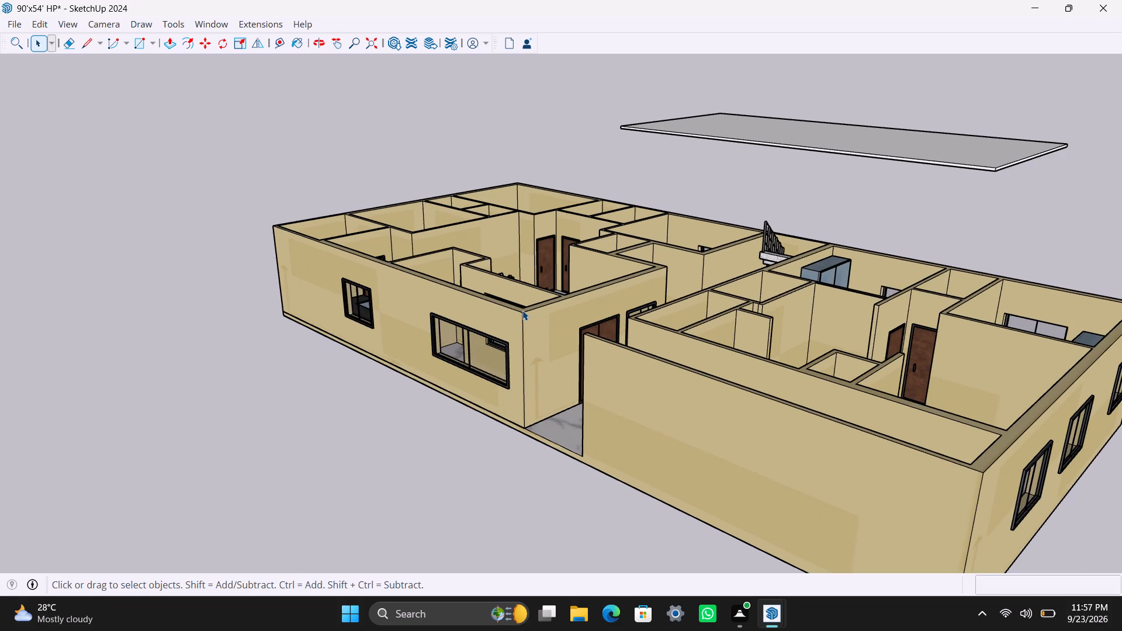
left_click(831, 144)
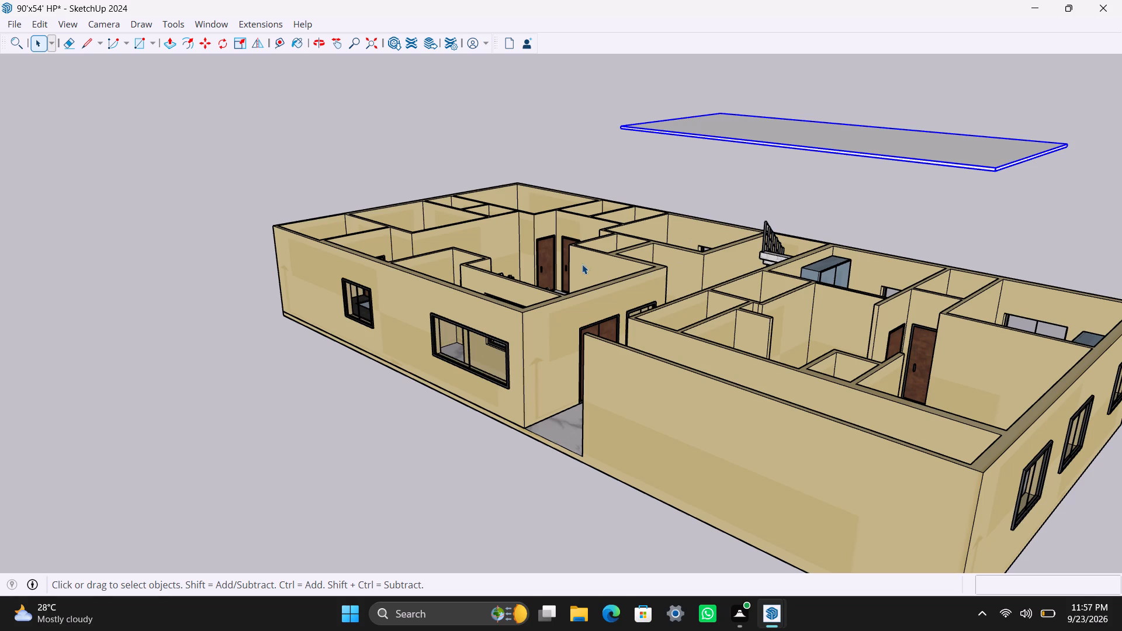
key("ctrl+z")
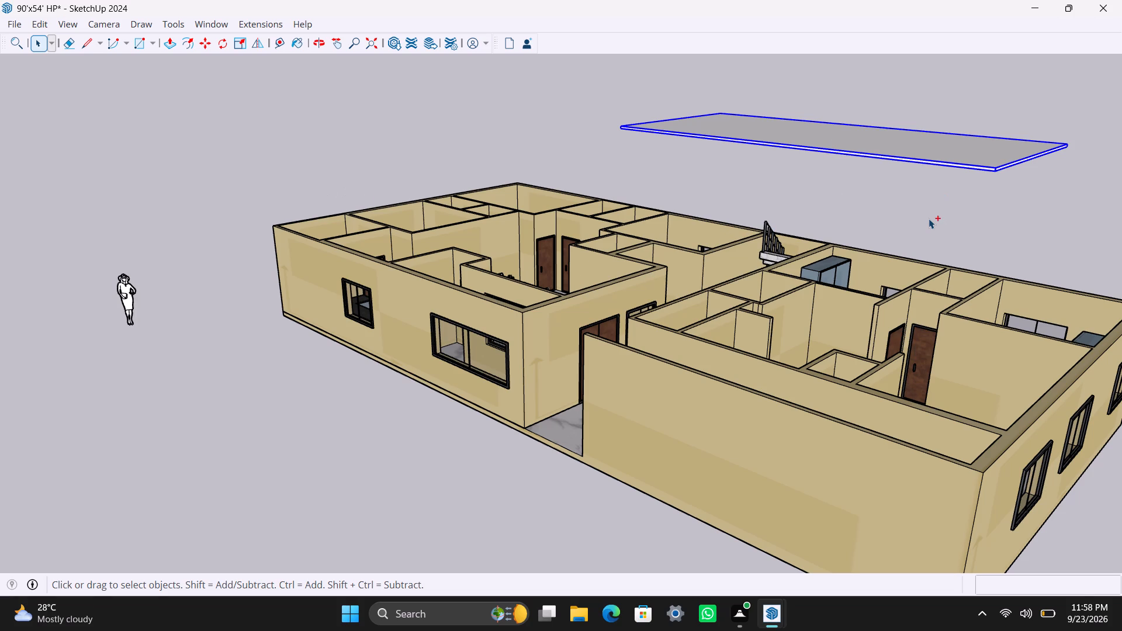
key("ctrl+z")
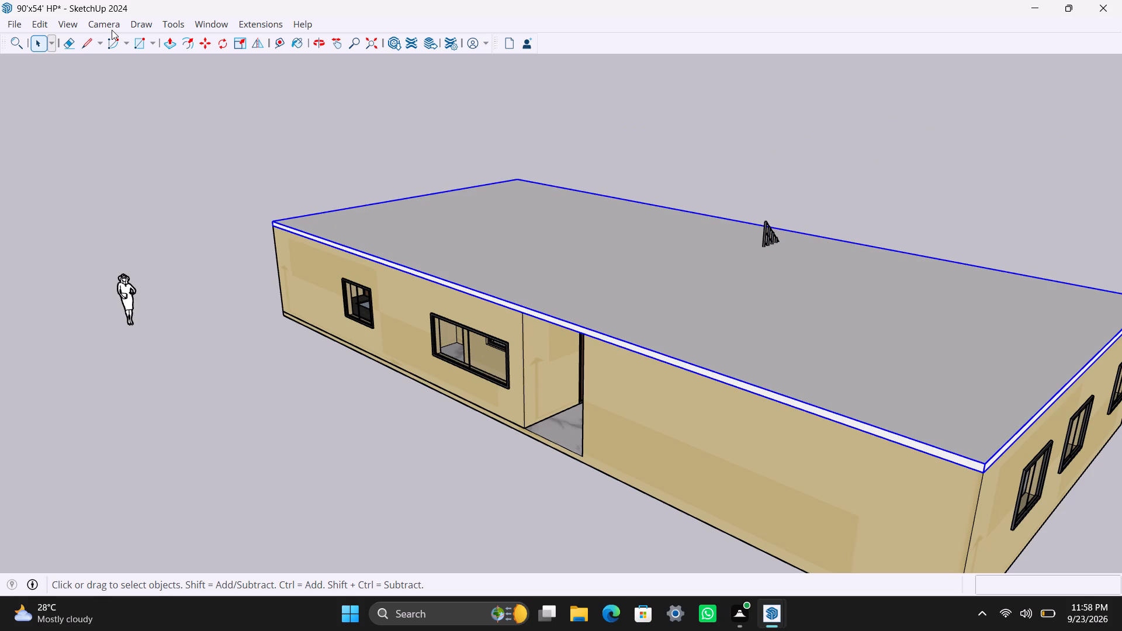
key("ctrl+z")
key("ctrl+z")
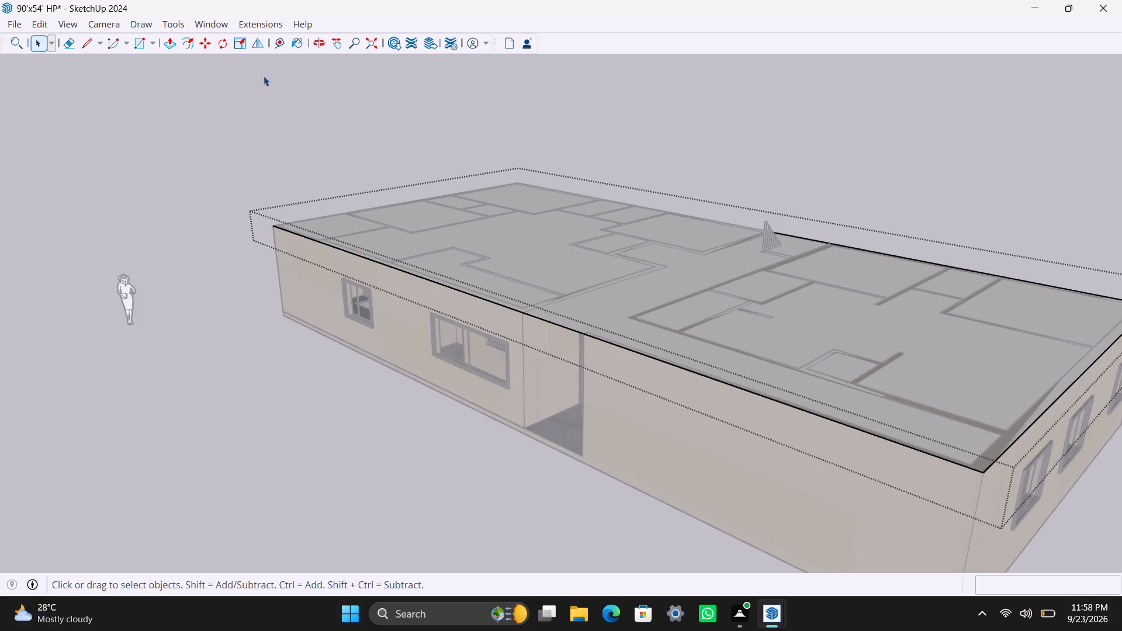
Extrude the roof face in the group upward 6" to form the slab over the building, then leave the group.
left_click(618, 300)
key("p")
left_click_drag(618, 301, 619, 290)
key("6")
key("shift+quotedbl")
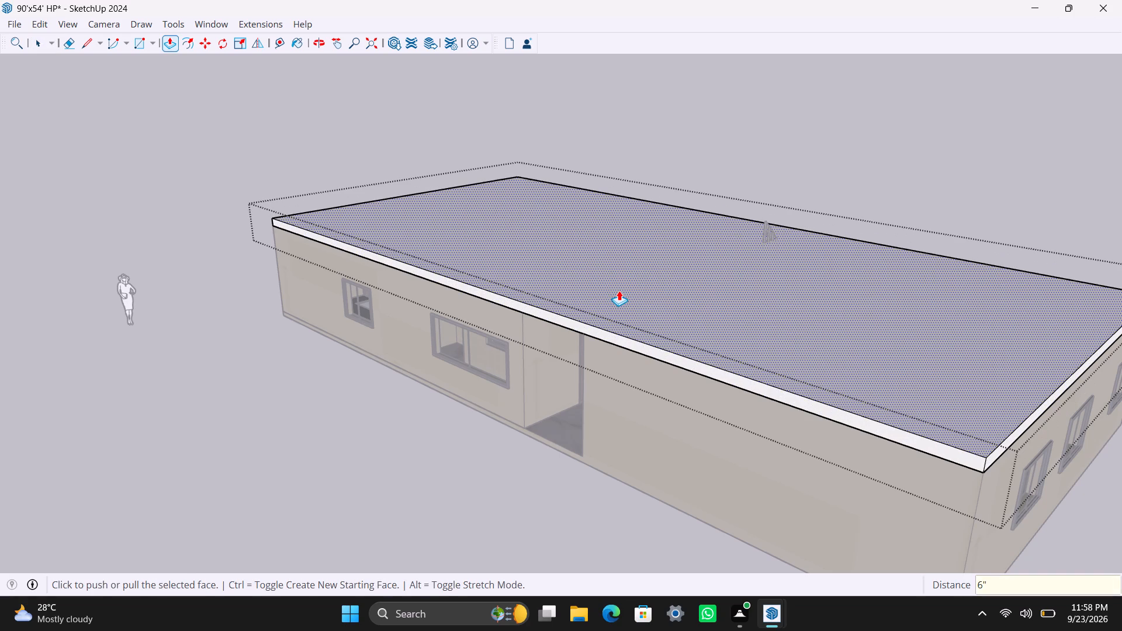
key("Return")
key("space")
left_click(910, 171)
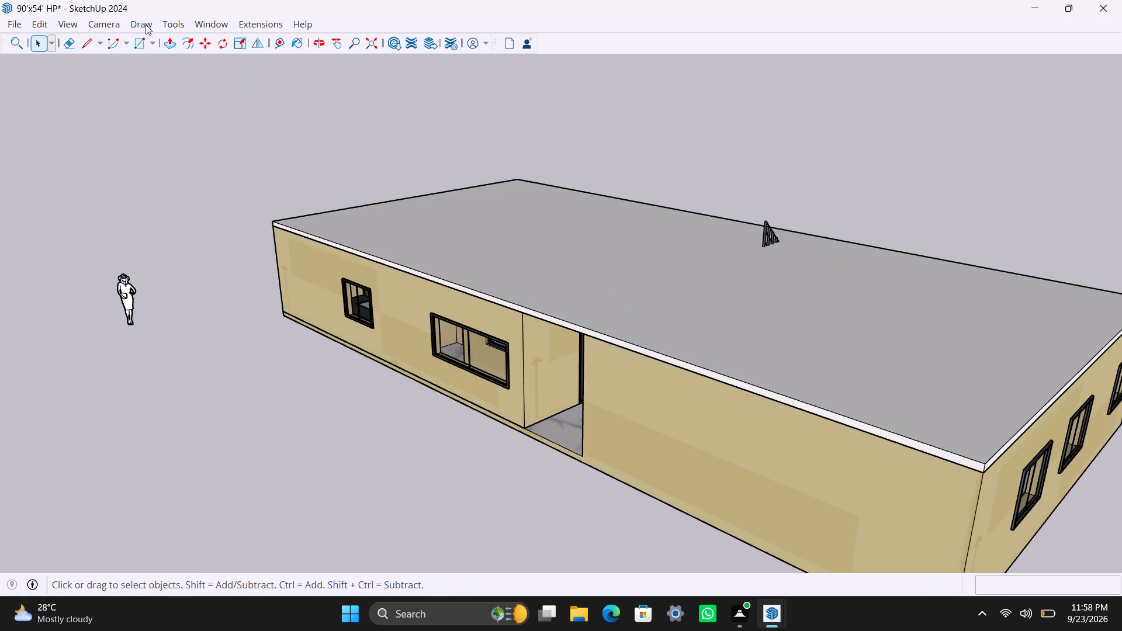
Show the roofed building in the standard Front view and frame the whole elevation.
left_click(101, 25)
left_click(139, 78)
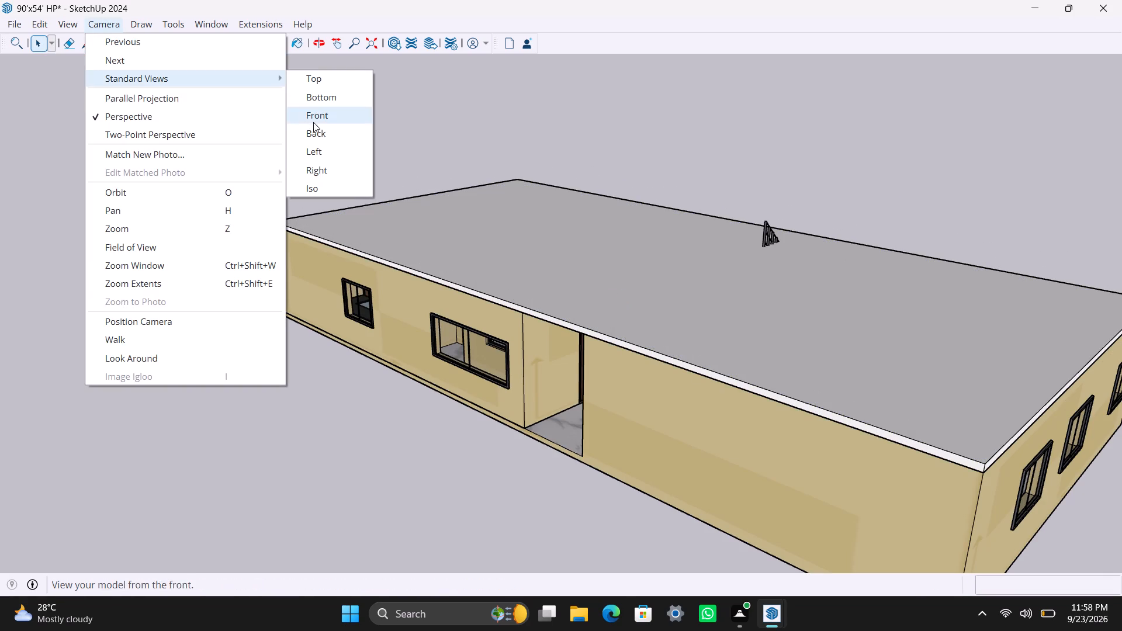
left_click(335, 120)
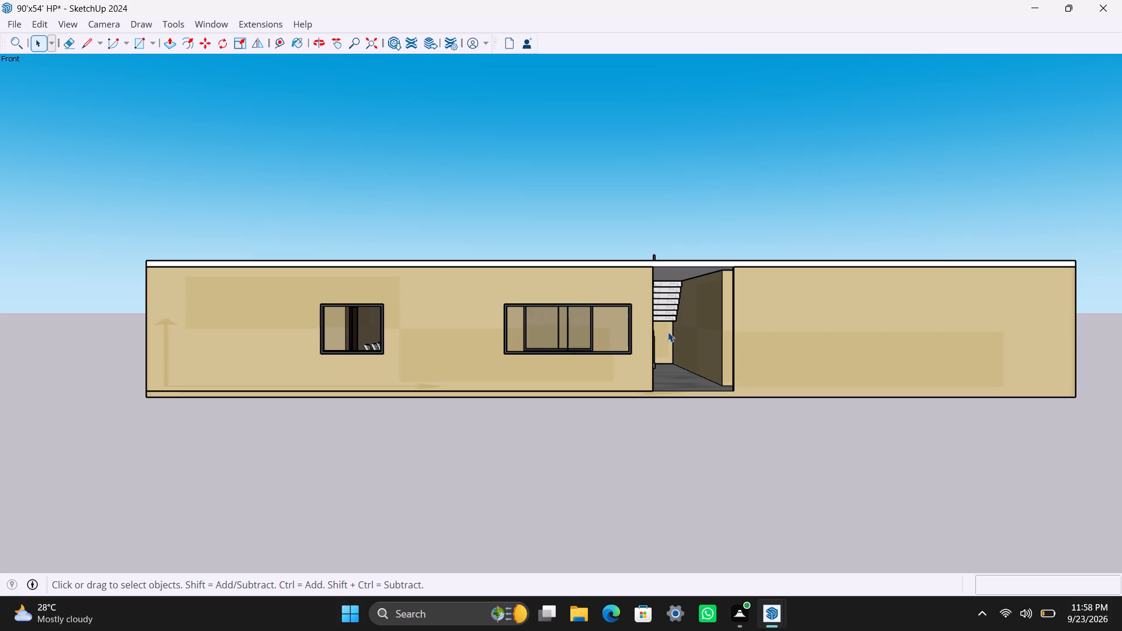
scroll(646, 377, "up", 2)
scroll(642, 380, "down", 2)
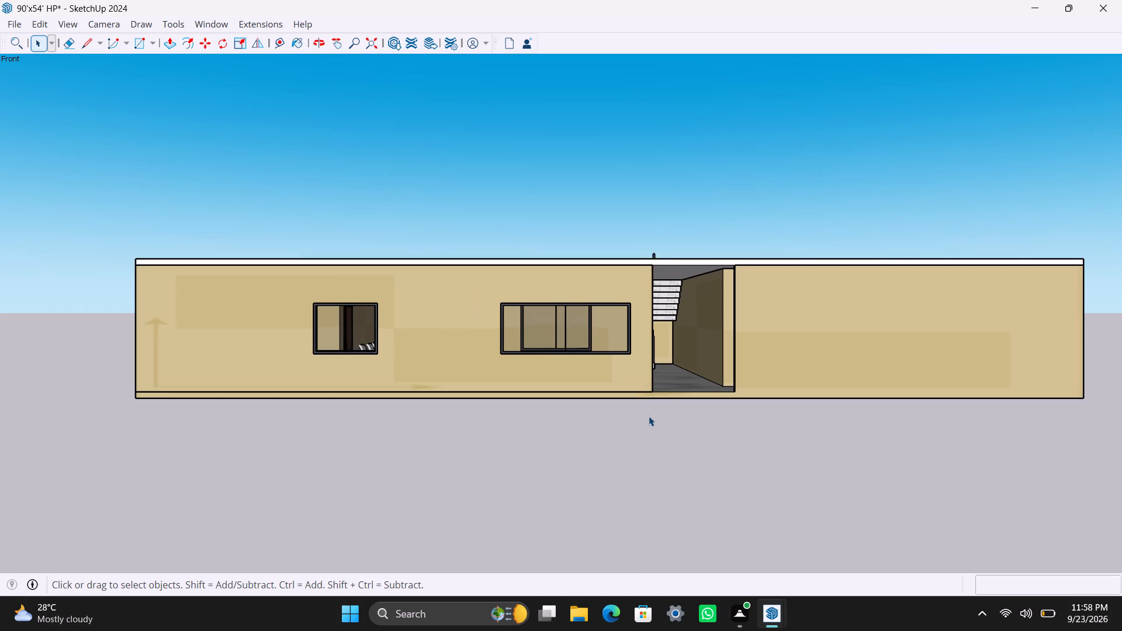
Examine the front elevation of the roofed building, including its windows and the open staircase passage.
scroll(649, 416, "up", 1)
scroll(649, 416, "down", 2)
middle_click_drag(649, 416, 635, 412, "shift")
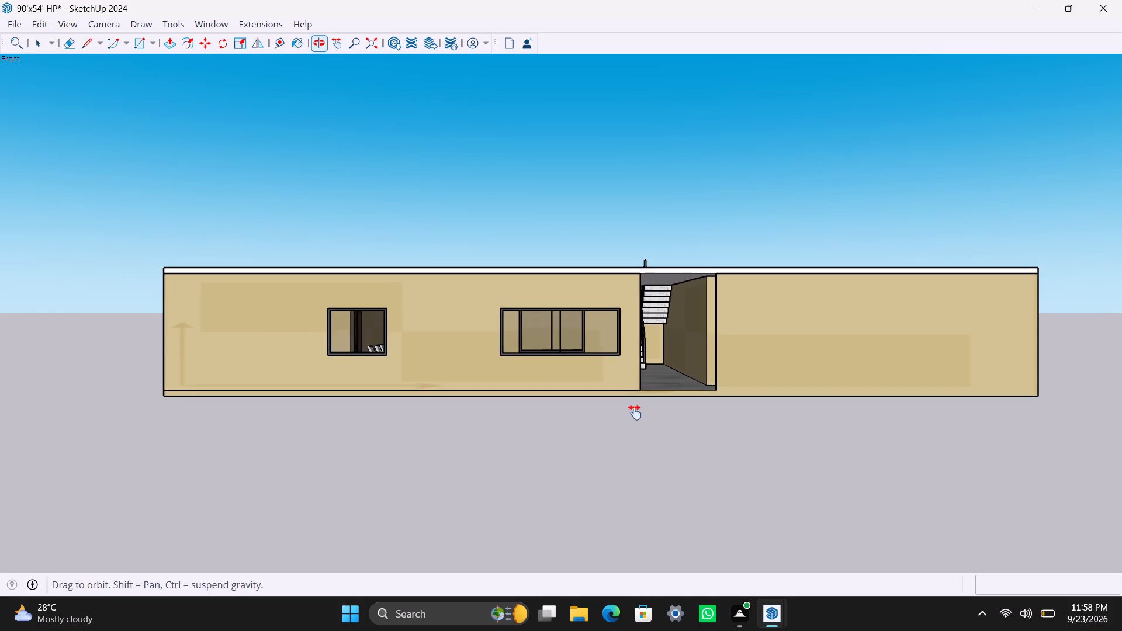
middle_click_drag(635, 412, 550, 427, "shift")
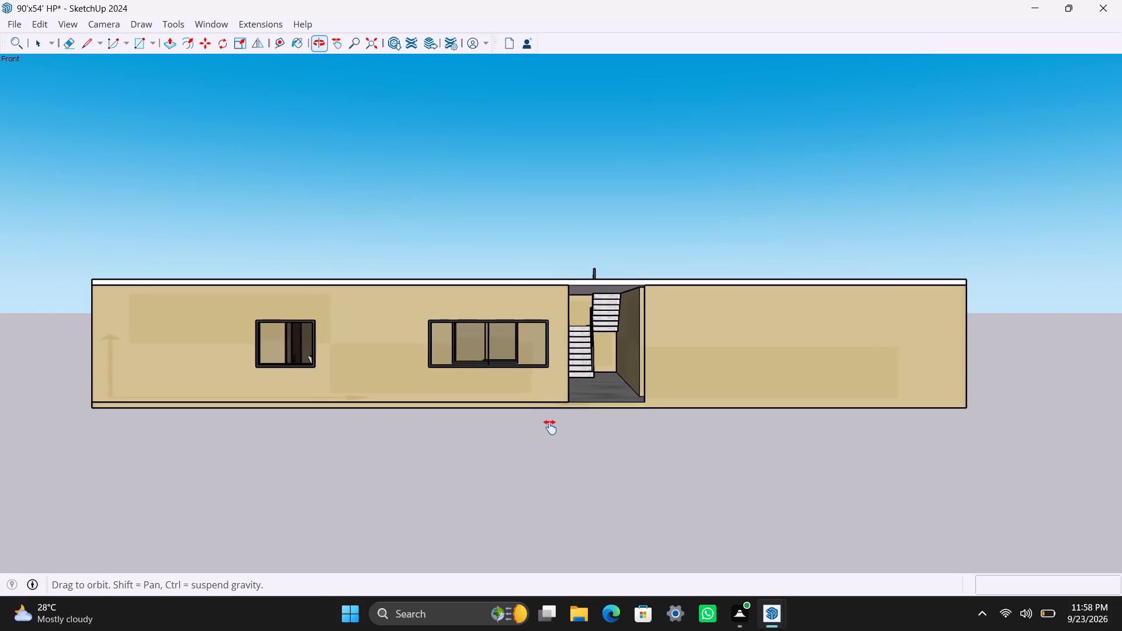
middle_click_drag(550, 427, 551, 428, "shift")
scroll(546, 408, "up", 2)
middle_click_drag(546, 404, 552, 403)
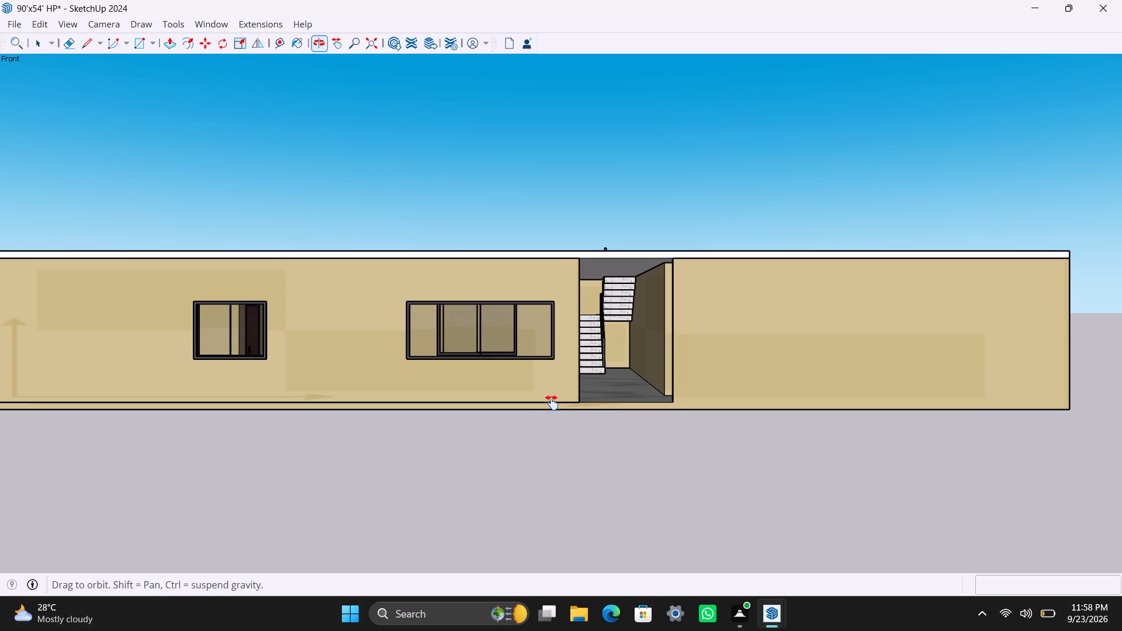
middle_click_drag(552, 403, 574, 397)
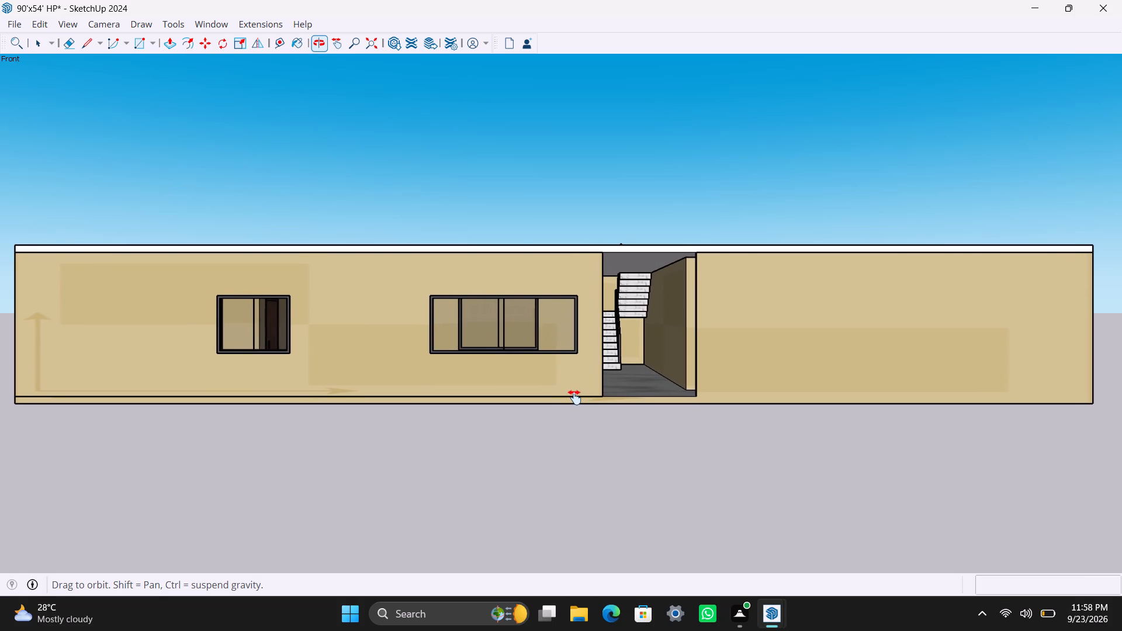
middle_click_drag(574, 397, 581, 394)
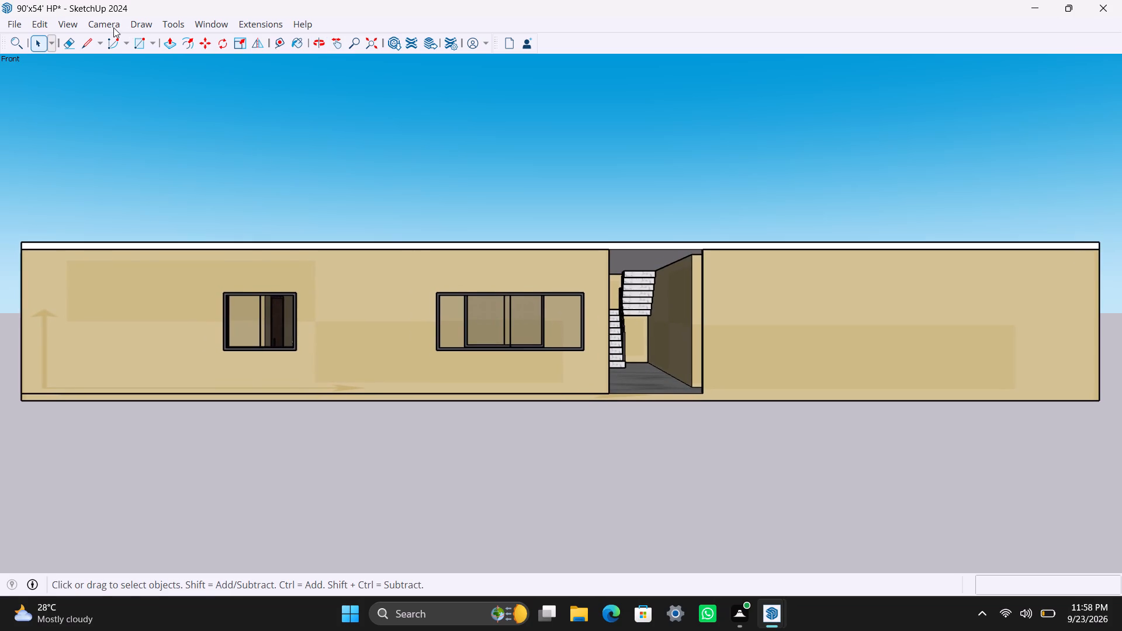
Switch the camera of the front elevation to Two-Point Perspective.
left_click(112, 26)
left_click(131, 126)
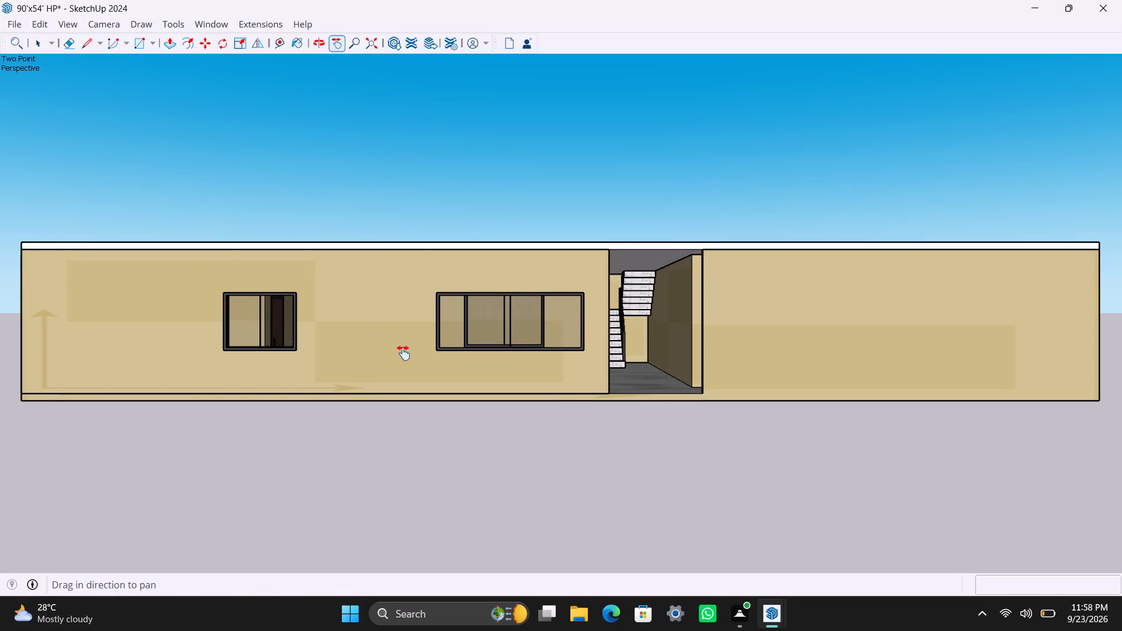
Show the roofed building in the standard Iso view and examine the front entrance passage and staircase.
left_click(113, 29)
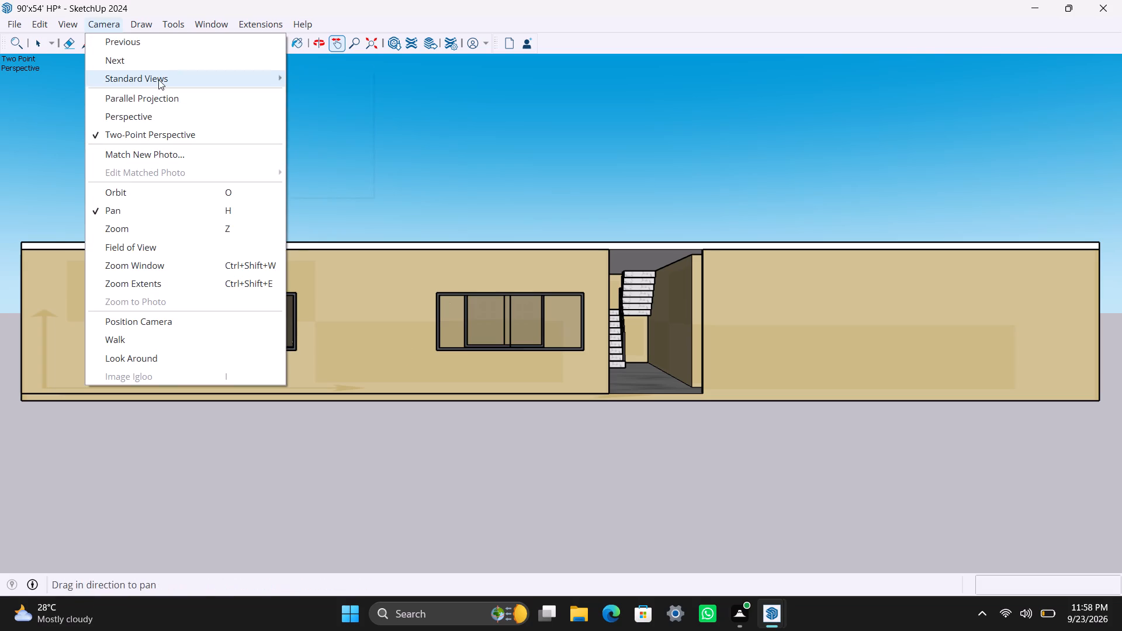
left_click(158, 79)
left_click(318, 183)
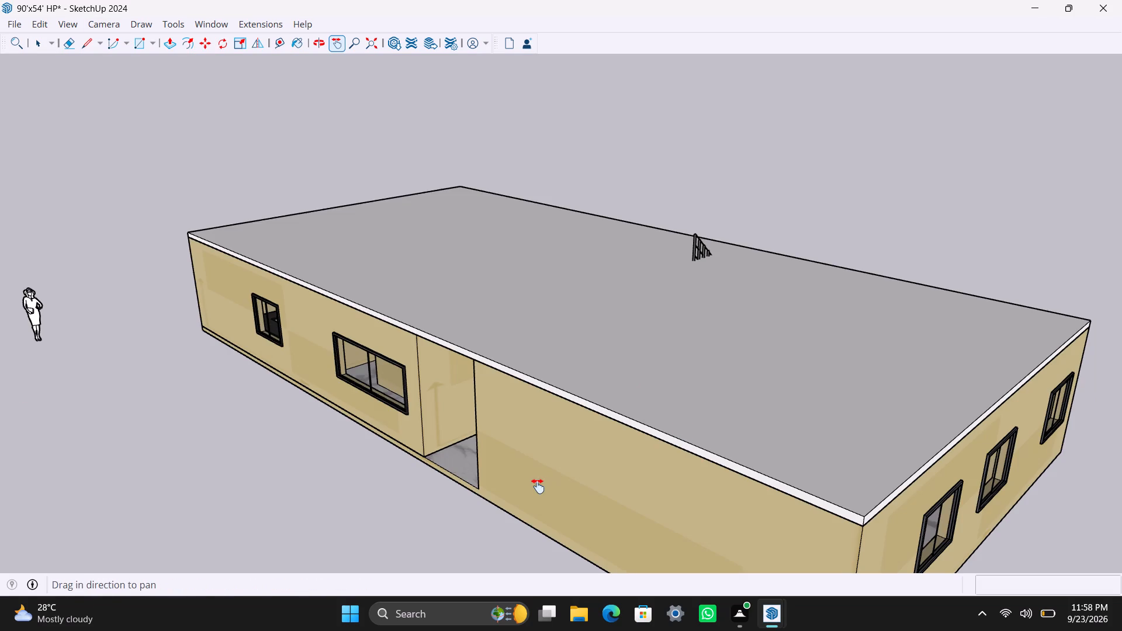
middle_click_drag(538, 485, 565, 439)
scroll(565, 439, "down", 3)
middle_click_drag(546, 439, 546, 438)
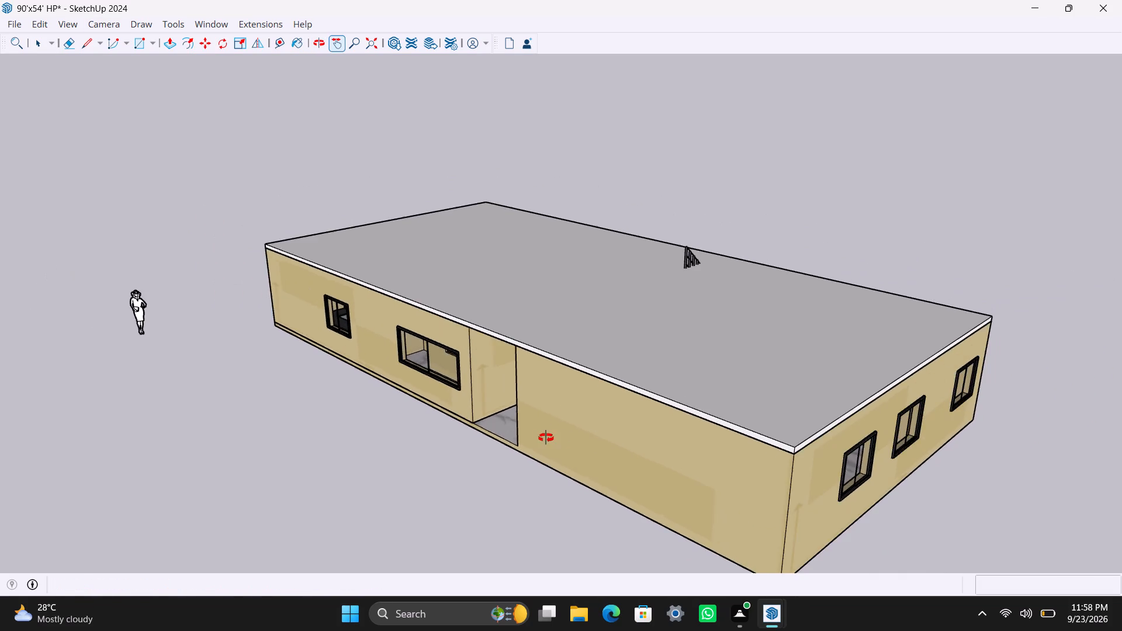
middle_click_drag(546, 438, 693, 357)
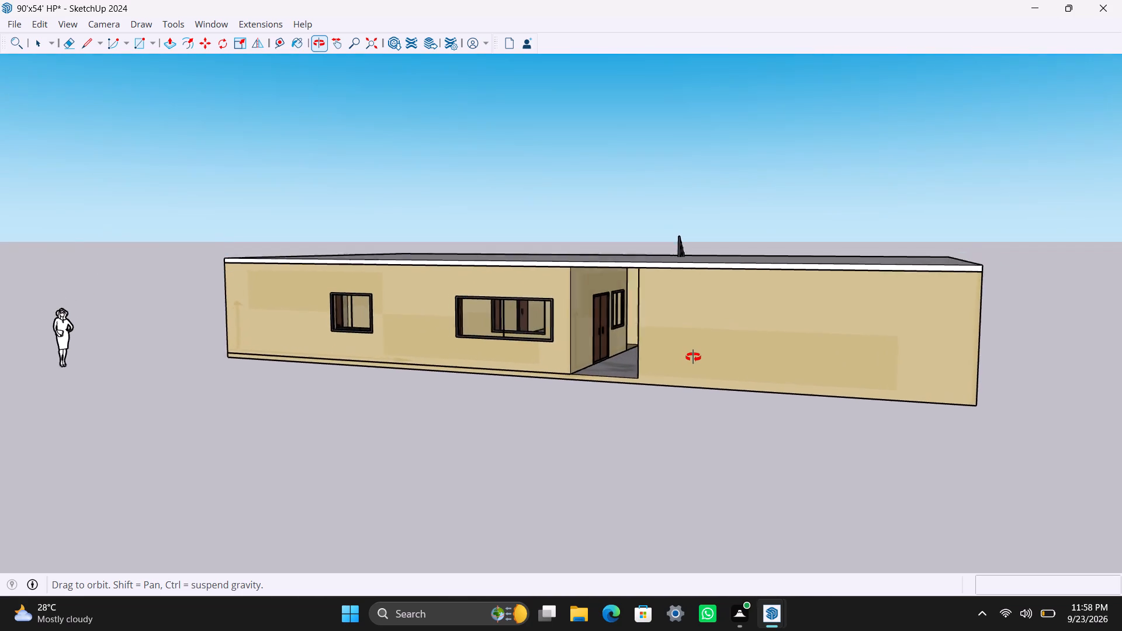
middle_click_drag(693, 357, 695, 351)
scroll(625, 350, "up", 3)
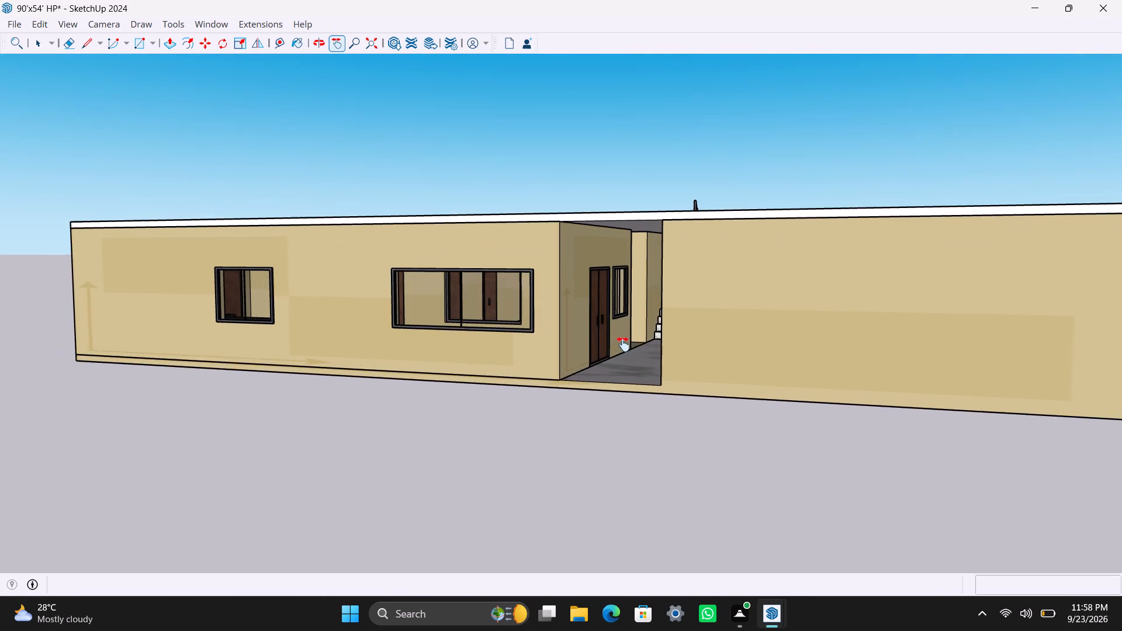
scroll(623, 345, "up", 2)
middle_click_drag(654, 369, 699, 384)
scroll(694, 383, "down", 1)
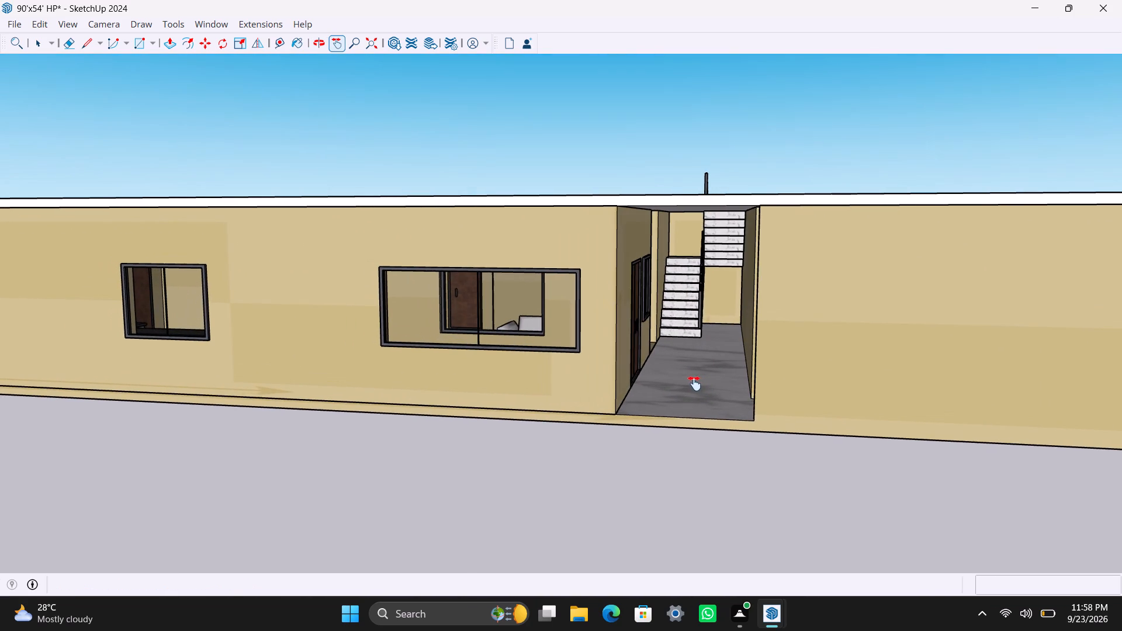
scroll(694, 383, "down", 1)
middle_click_drag(694, 383, 674, 376)
scroll(671, 407, "up", 1)
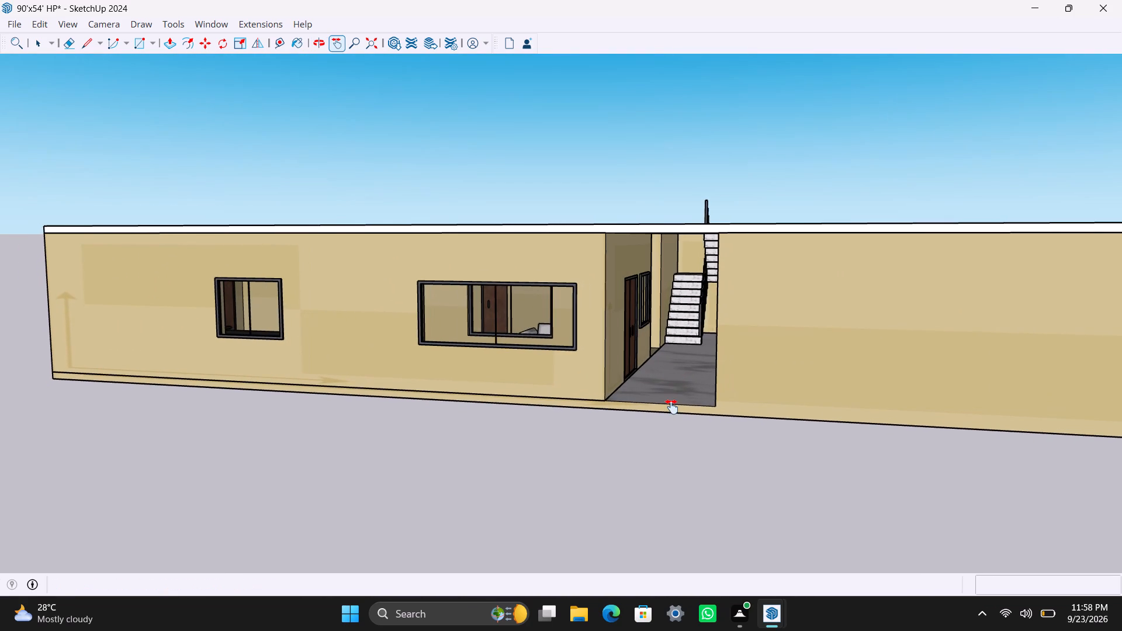
scroll(671, 407, "up", 1)
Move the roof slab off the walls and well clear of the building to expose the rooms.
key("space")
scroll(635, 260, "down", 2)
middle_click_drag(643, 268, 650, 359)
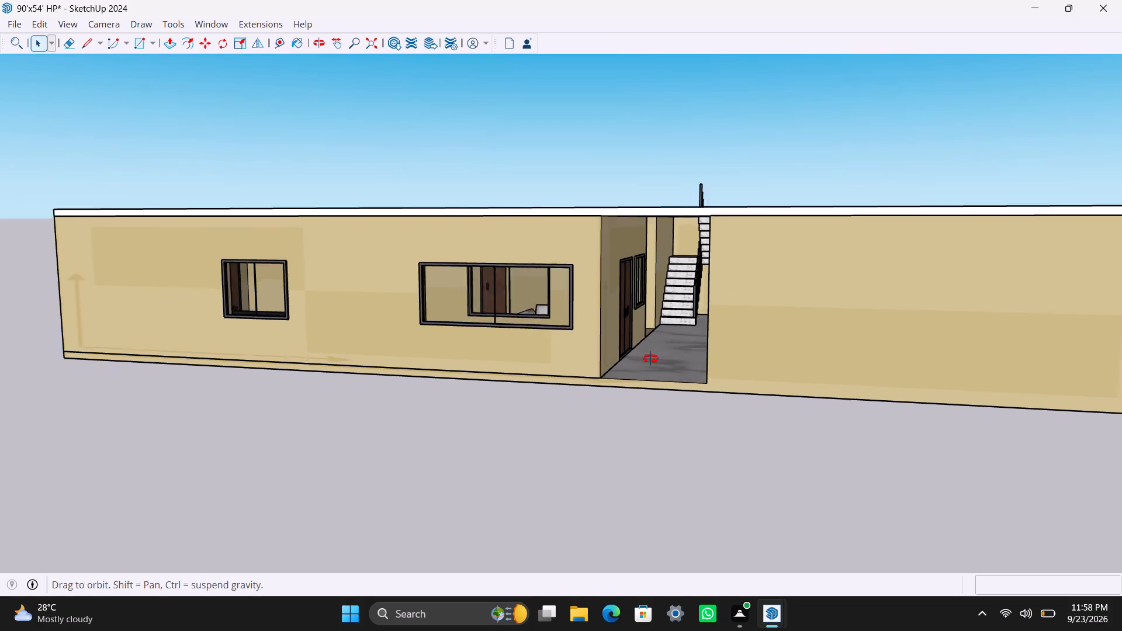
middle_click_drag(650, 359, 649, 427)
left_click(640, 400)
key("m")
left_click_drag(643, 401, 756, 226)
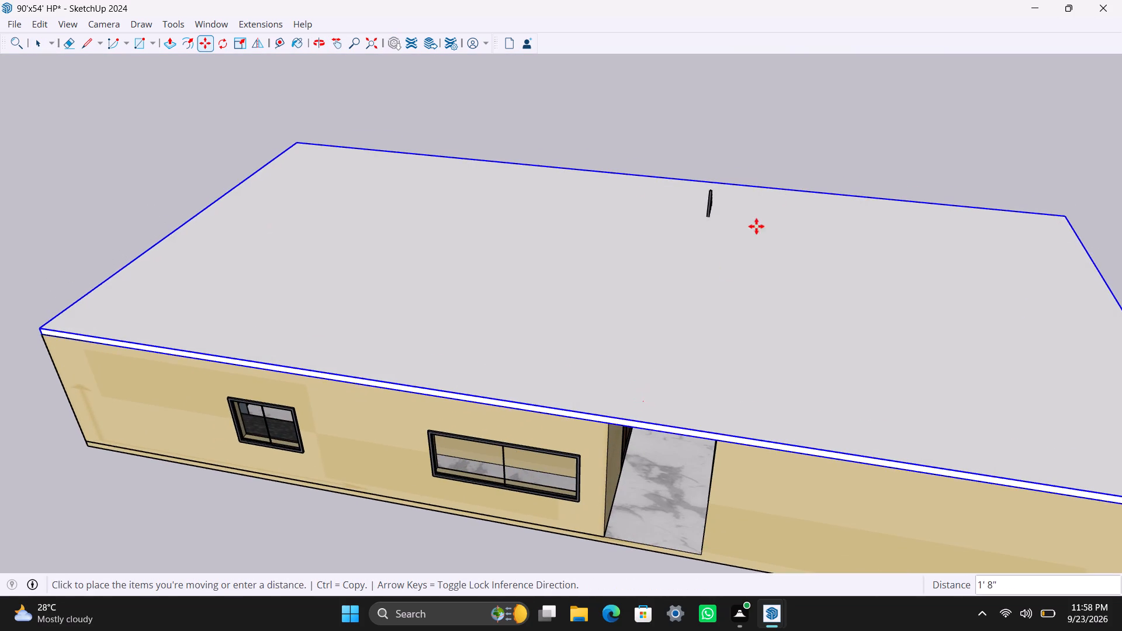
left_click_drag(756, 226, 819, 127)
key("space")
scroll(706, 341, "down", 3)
Turn on the Large Tool Set so that its camera tools are available.
middle_click_drag(702, 333, 632, 381)
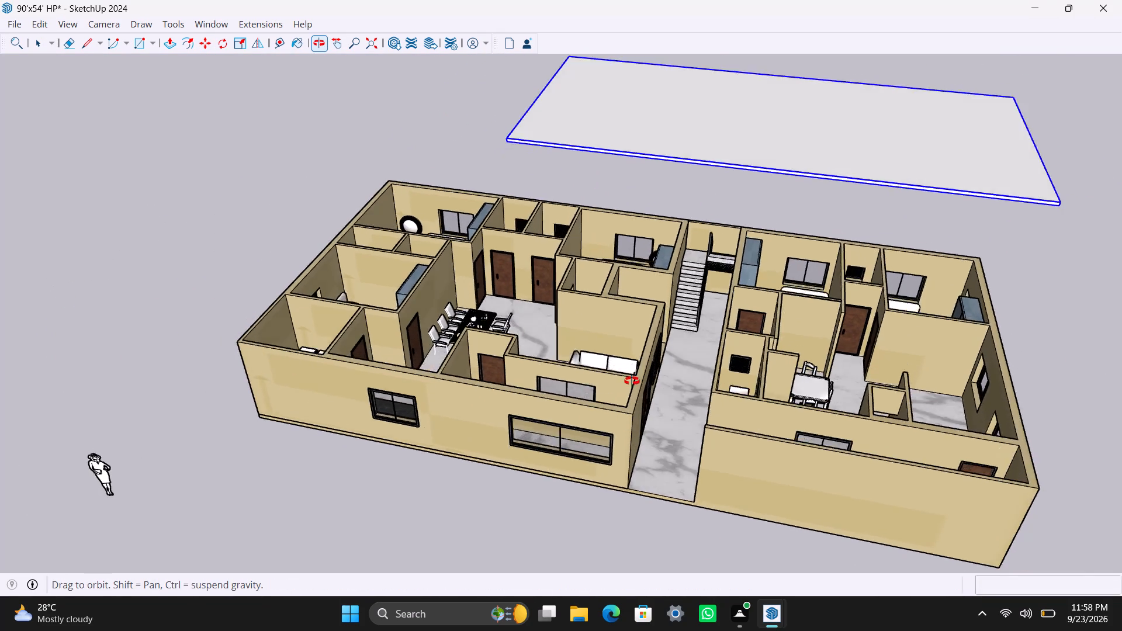
middle_click_drag(632, 381, 428, 429)
scroll(530, 418, "up", 5)
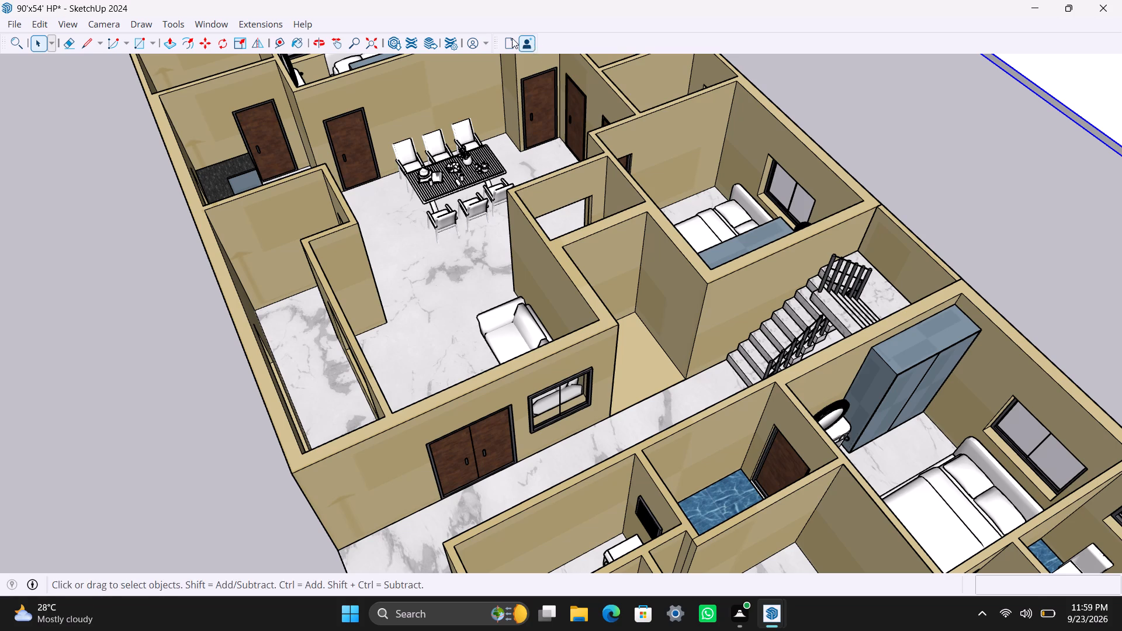
right_click(549, 36)
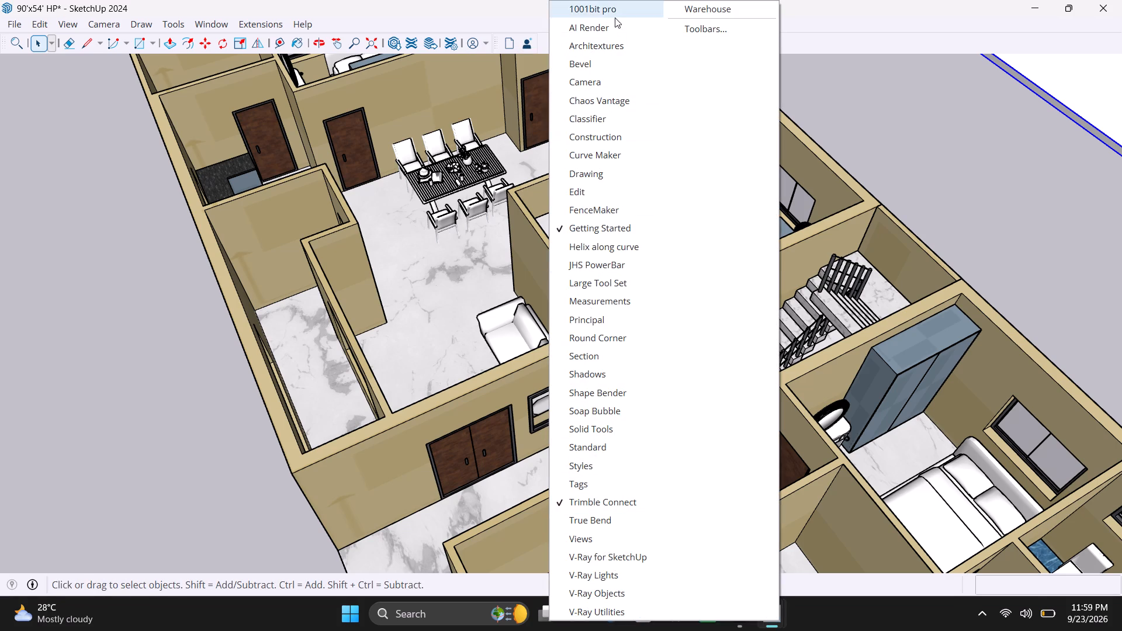
left_click(689, 25)
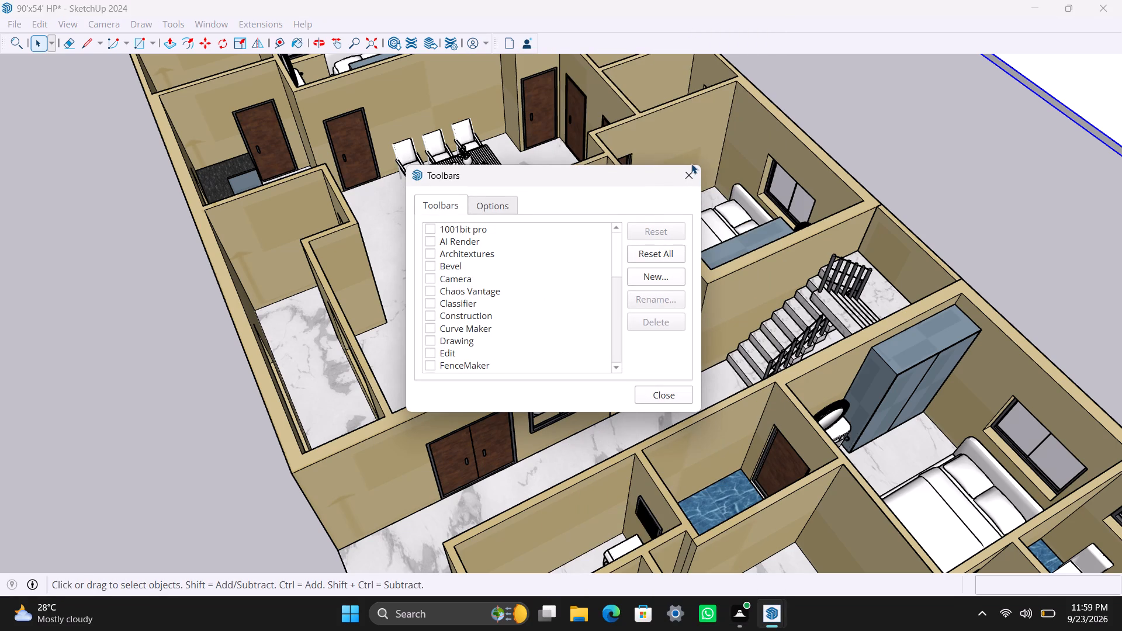
left_click(689, 172)
right_click(753, 47)
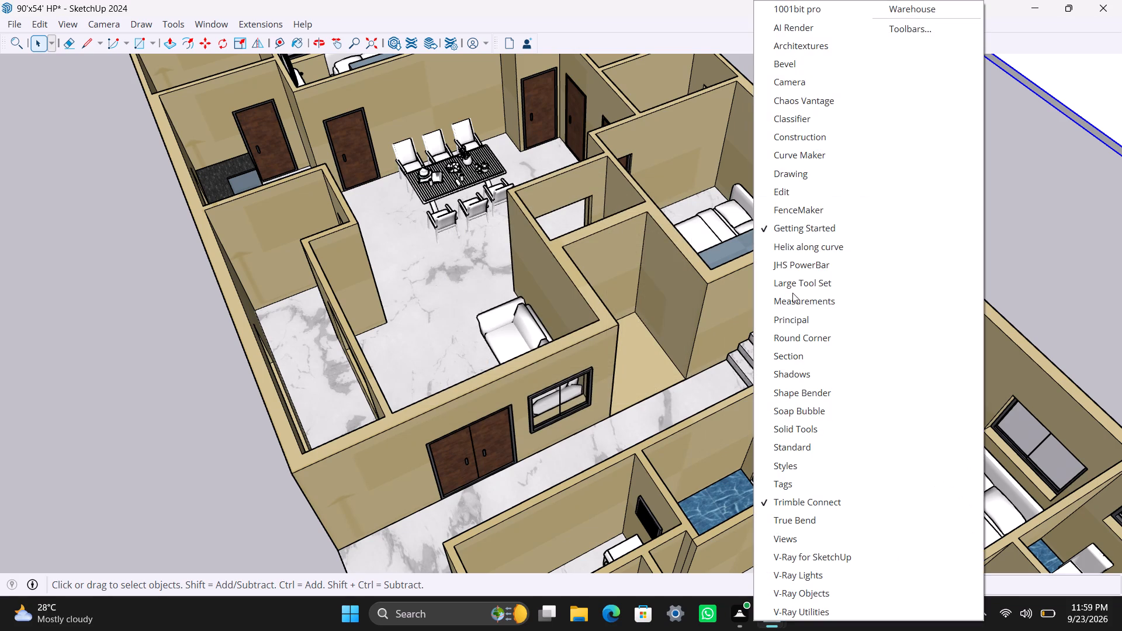
left_click(805, 290)
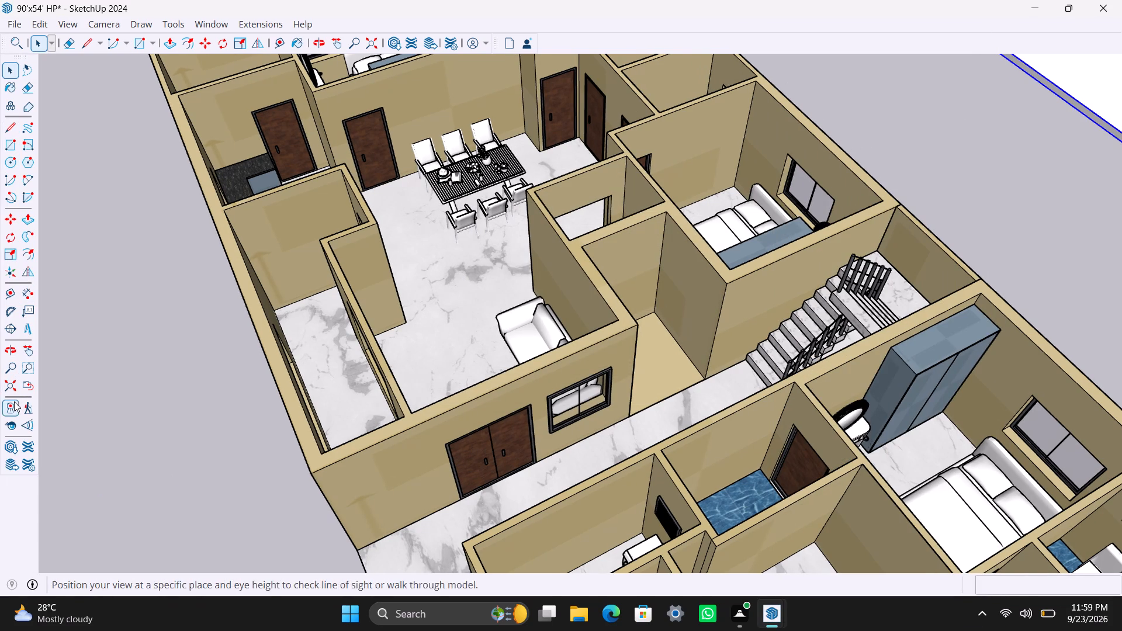
Position the camera on the living area floor and examine the interior toward the dining table and doors.
left_click(11, 409)
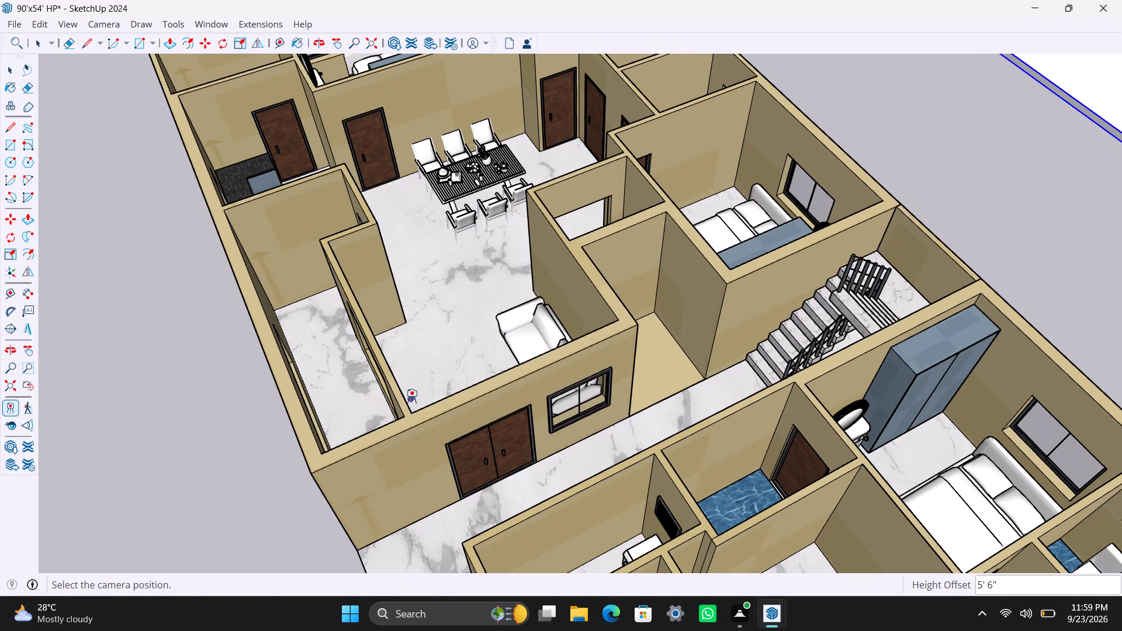
left_click(415, 397)
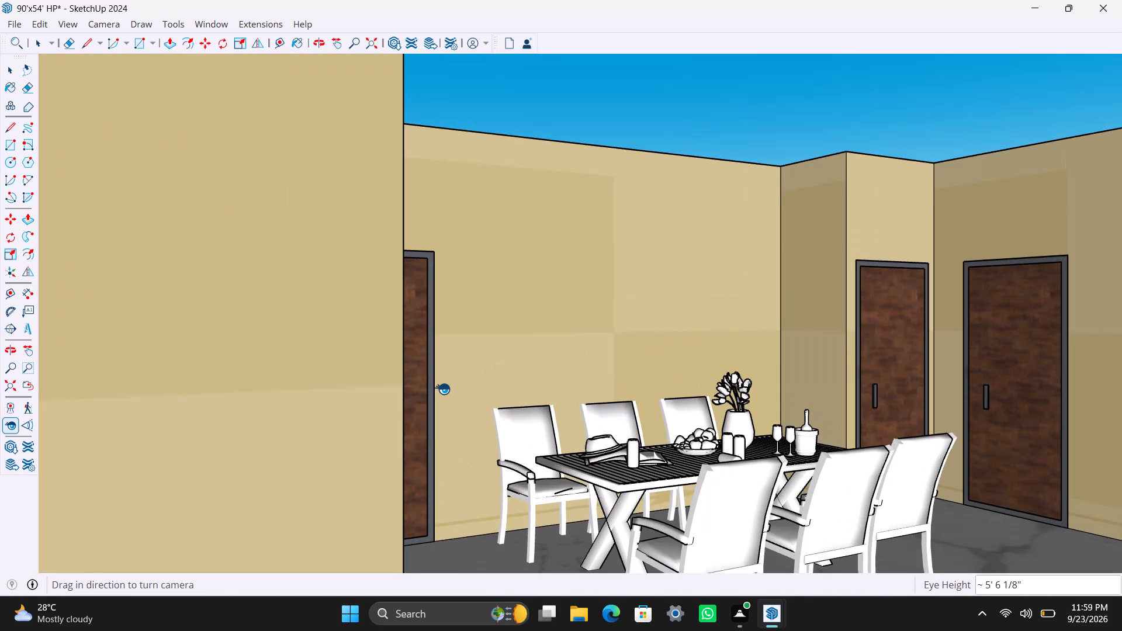
middle_click_drag(555, 402, 539, 402, "shift")
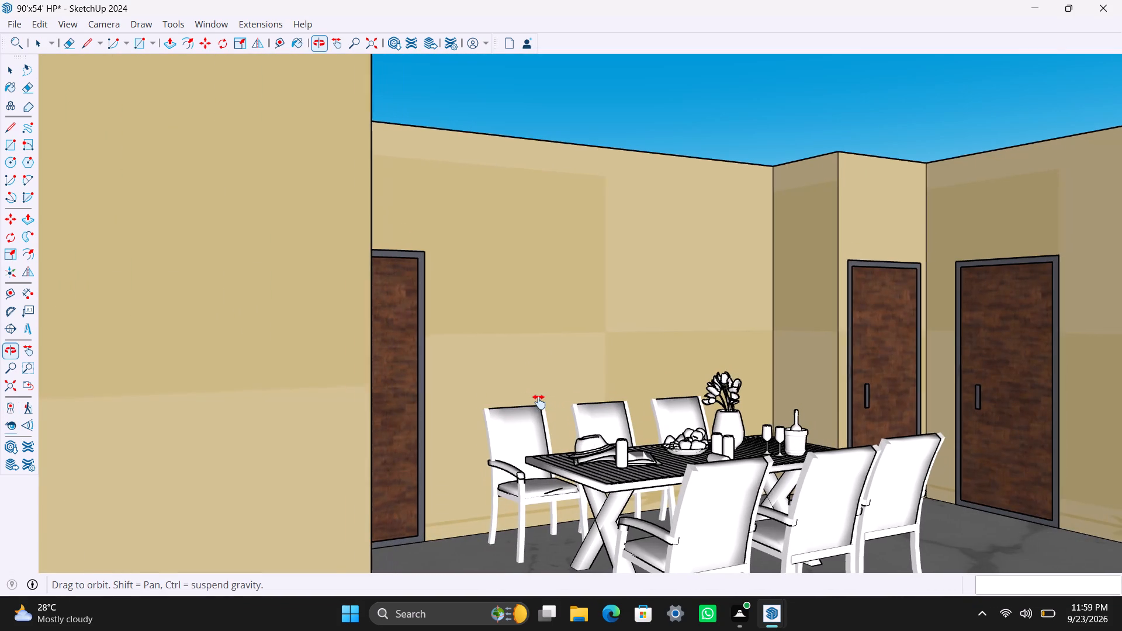
middle_click_drag(539, 402, 455, 362, "shift")
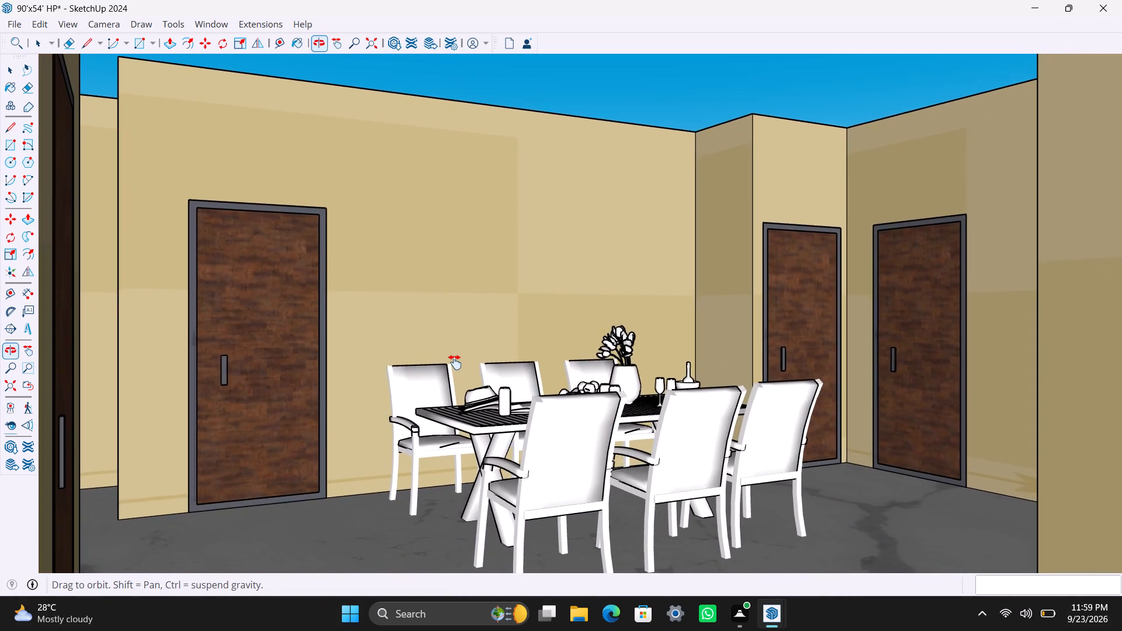
middle_click_drag(455, 362, 441, 344, "shift")
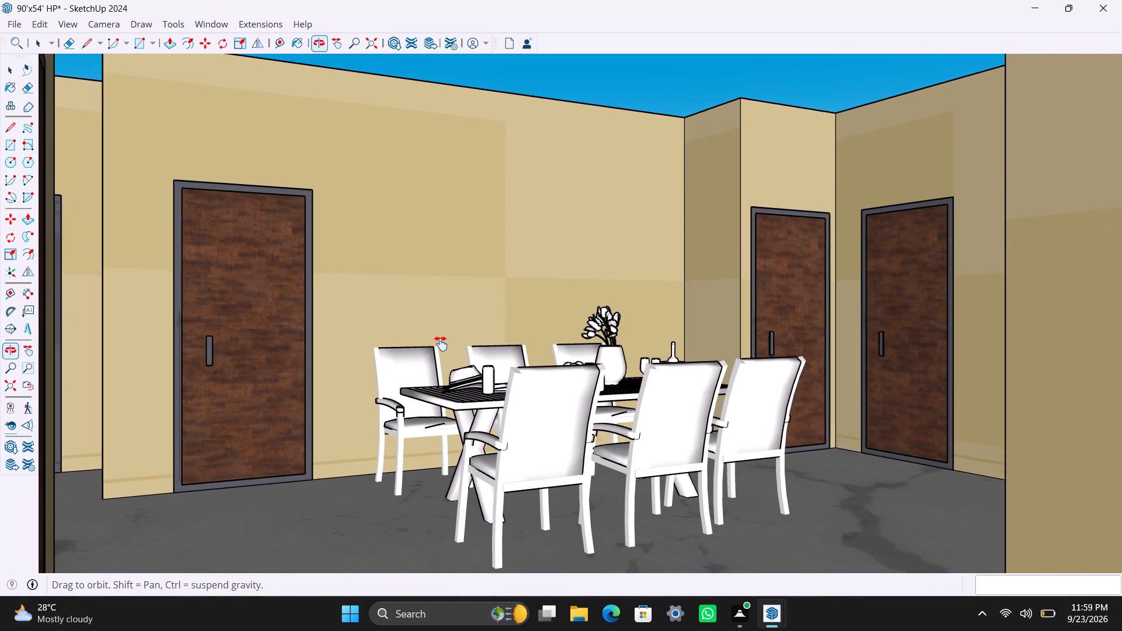
middle_click_drag(441, 344, 435, 335, "shift")
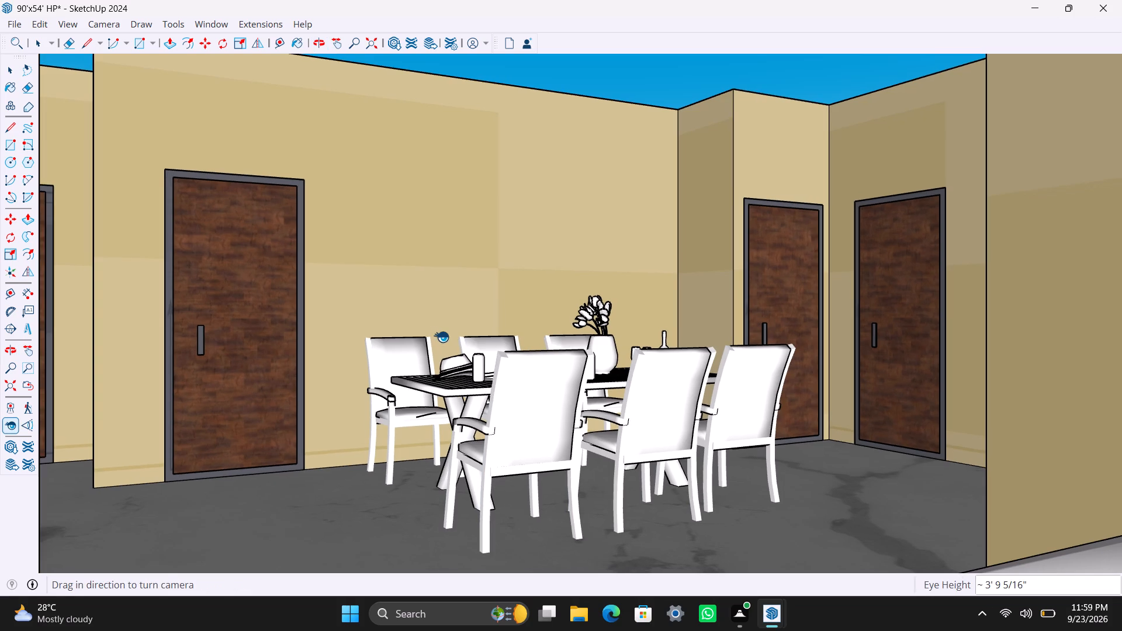
scroll(442, 339, "down", 9)
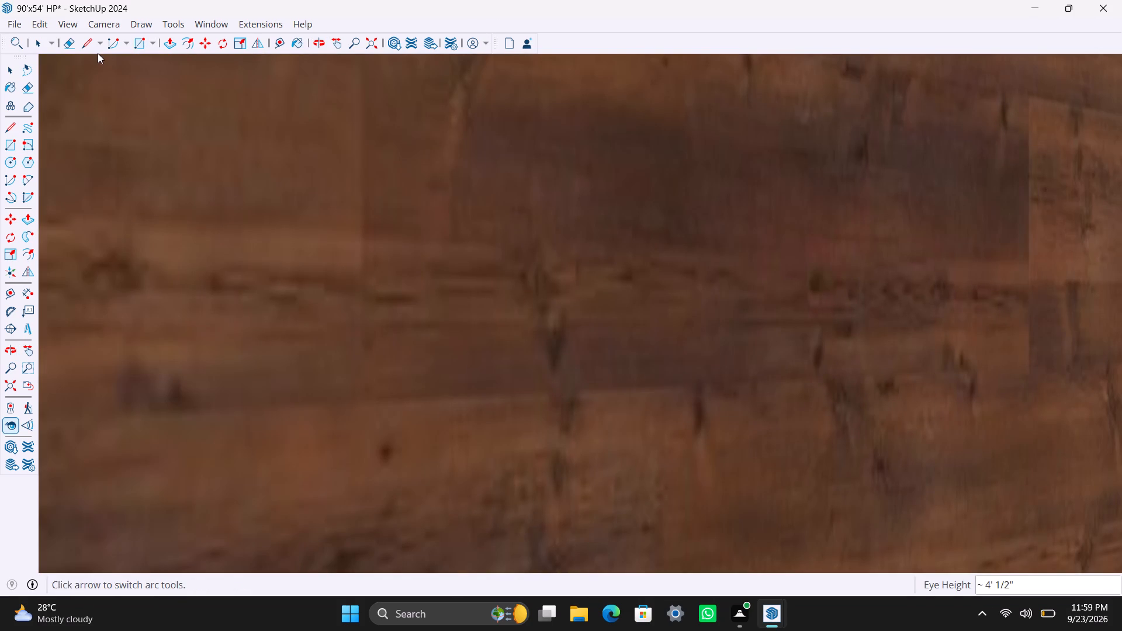
key("space")
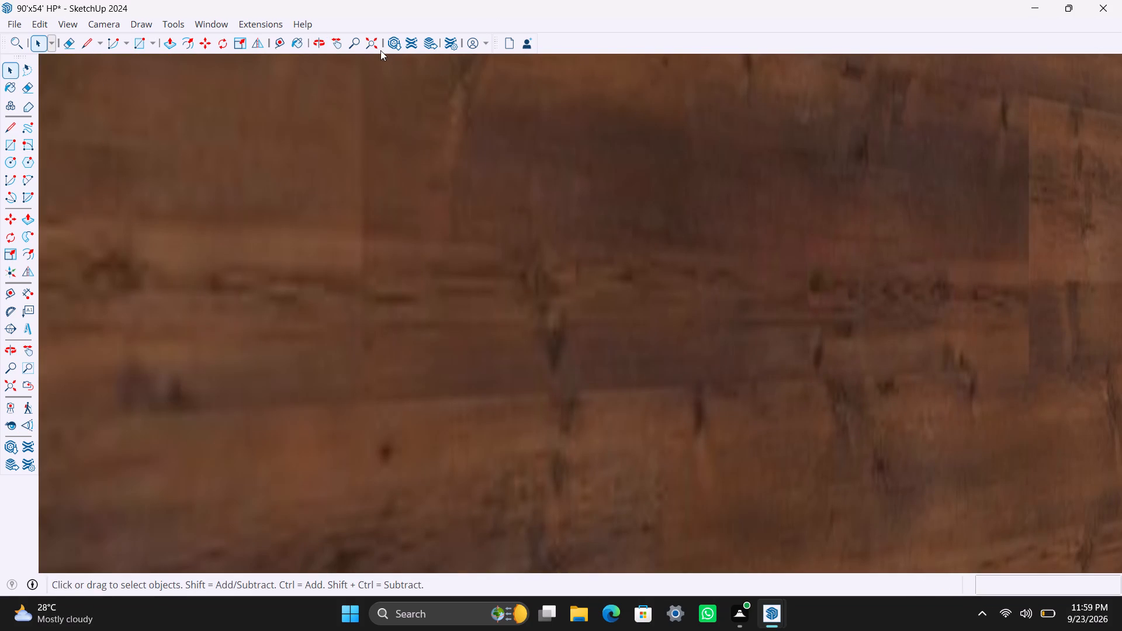
Move the roof slab back over the building, snapping its near corner onto the matching outer wall corner.
left_click(377, 45)
scroll(728, 265, "down", 2)
middle_click_drag(737, 285, 756, 388)
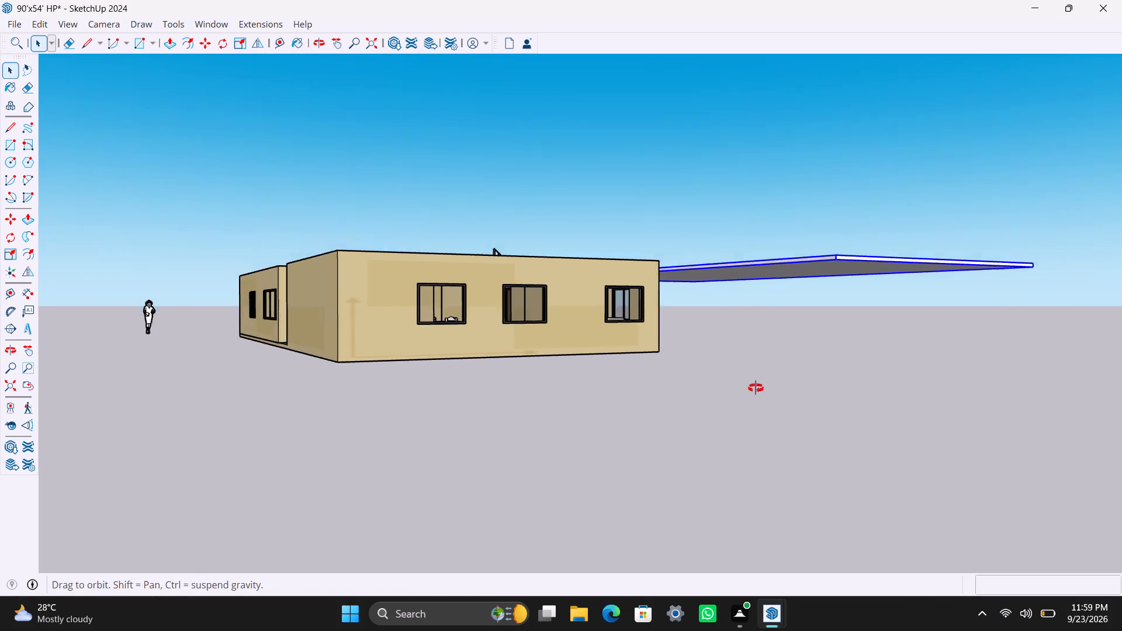
middle_click_drag(756, 388, 774, 493)
left_click(795, 354)
key("m")
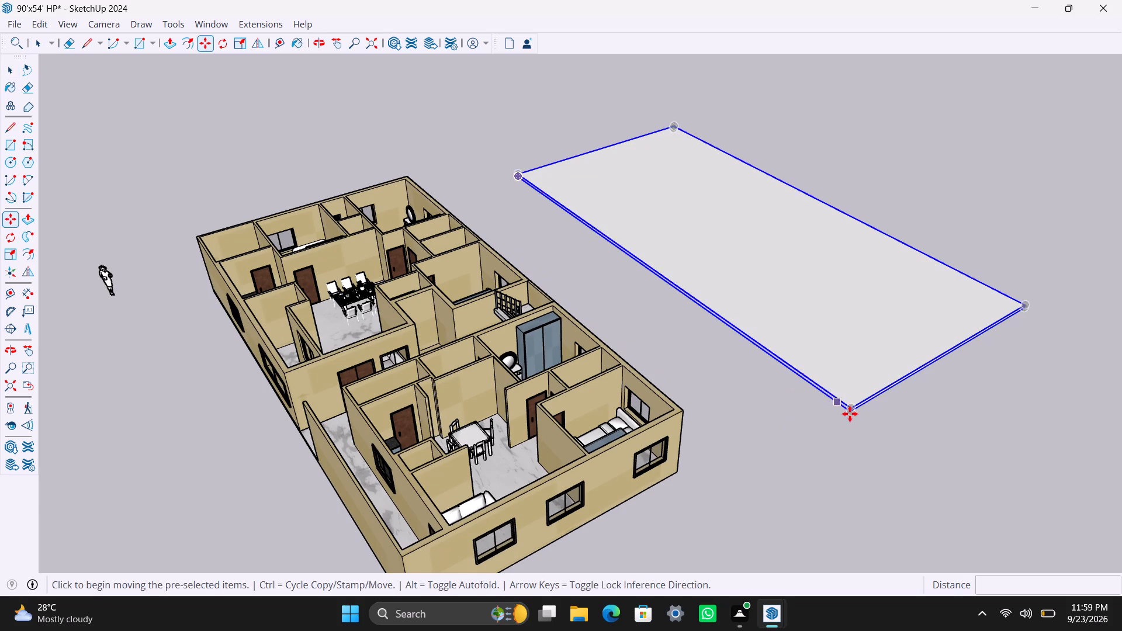
left_click(852, 414)
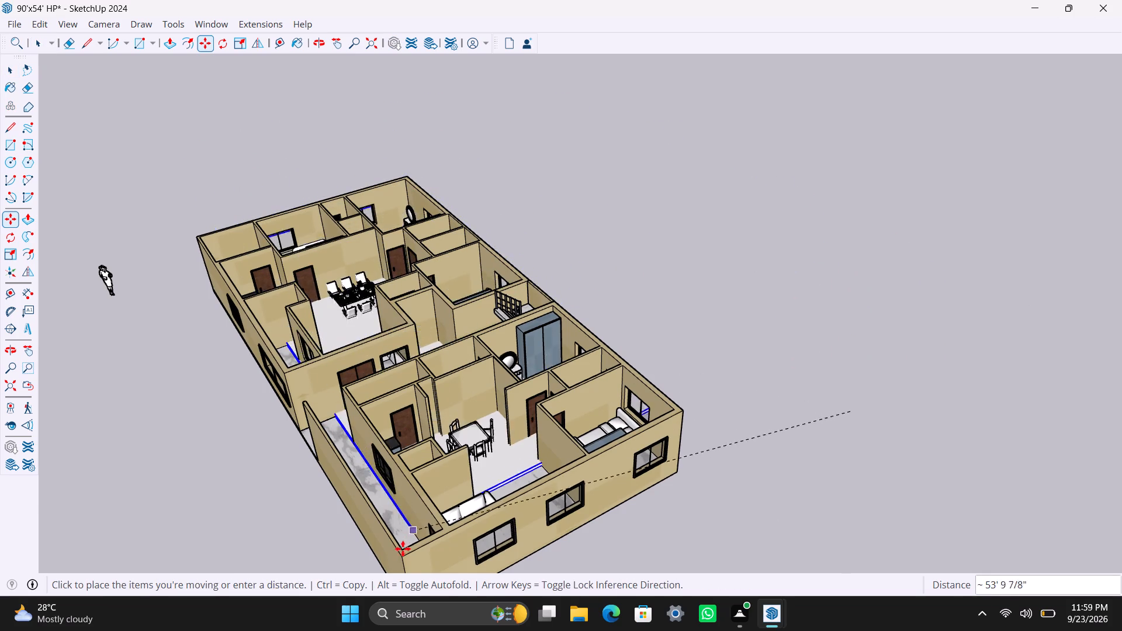
left_click(401, 556)
key("space")
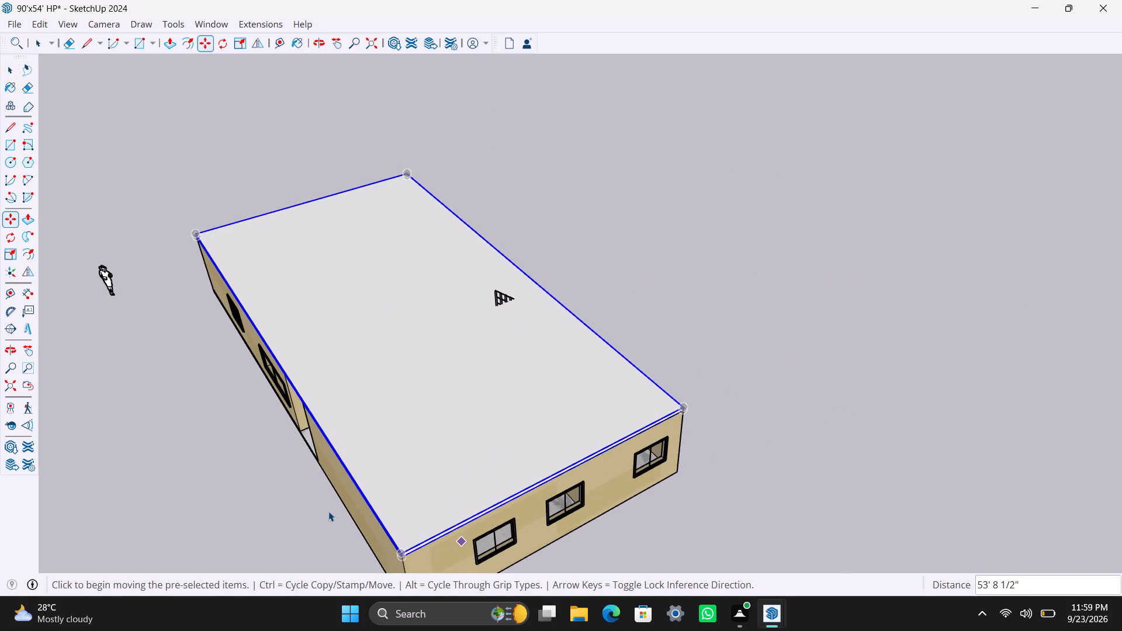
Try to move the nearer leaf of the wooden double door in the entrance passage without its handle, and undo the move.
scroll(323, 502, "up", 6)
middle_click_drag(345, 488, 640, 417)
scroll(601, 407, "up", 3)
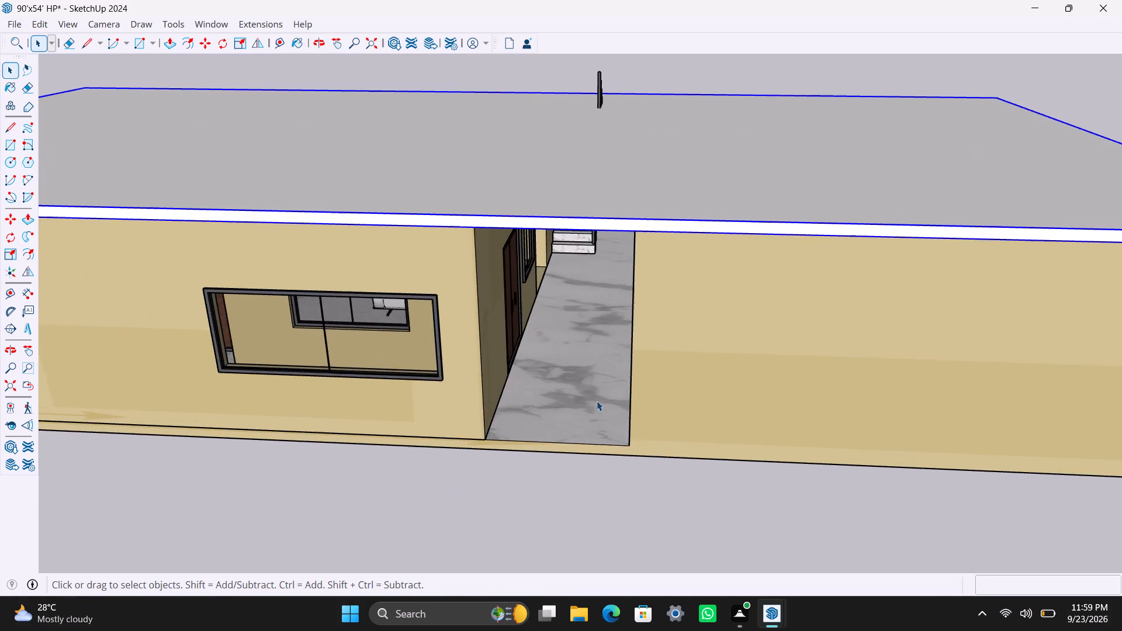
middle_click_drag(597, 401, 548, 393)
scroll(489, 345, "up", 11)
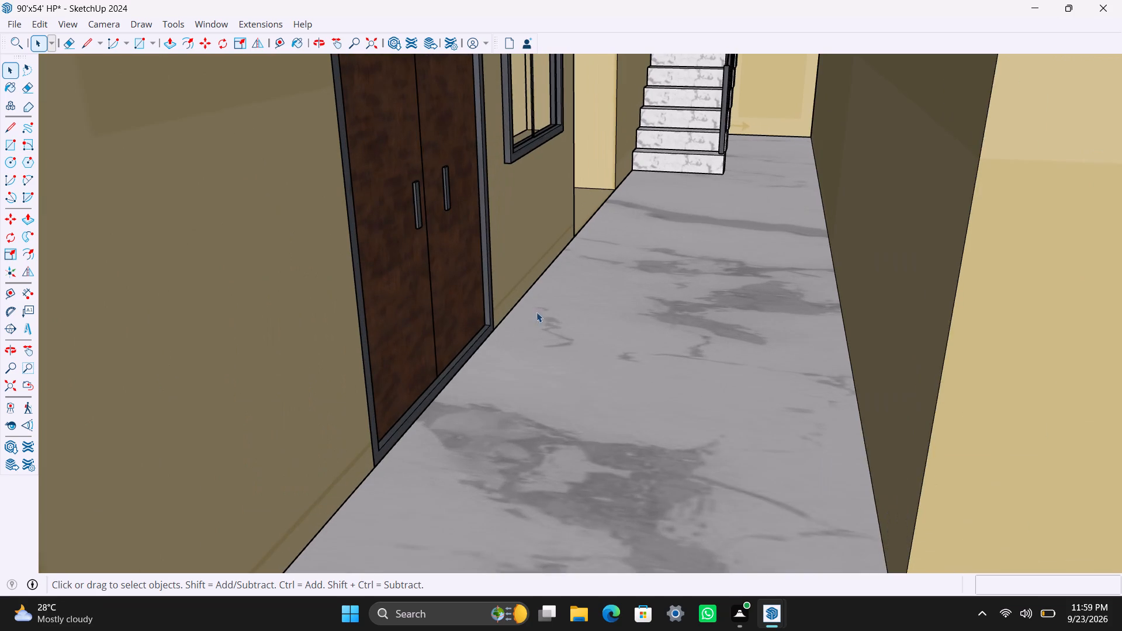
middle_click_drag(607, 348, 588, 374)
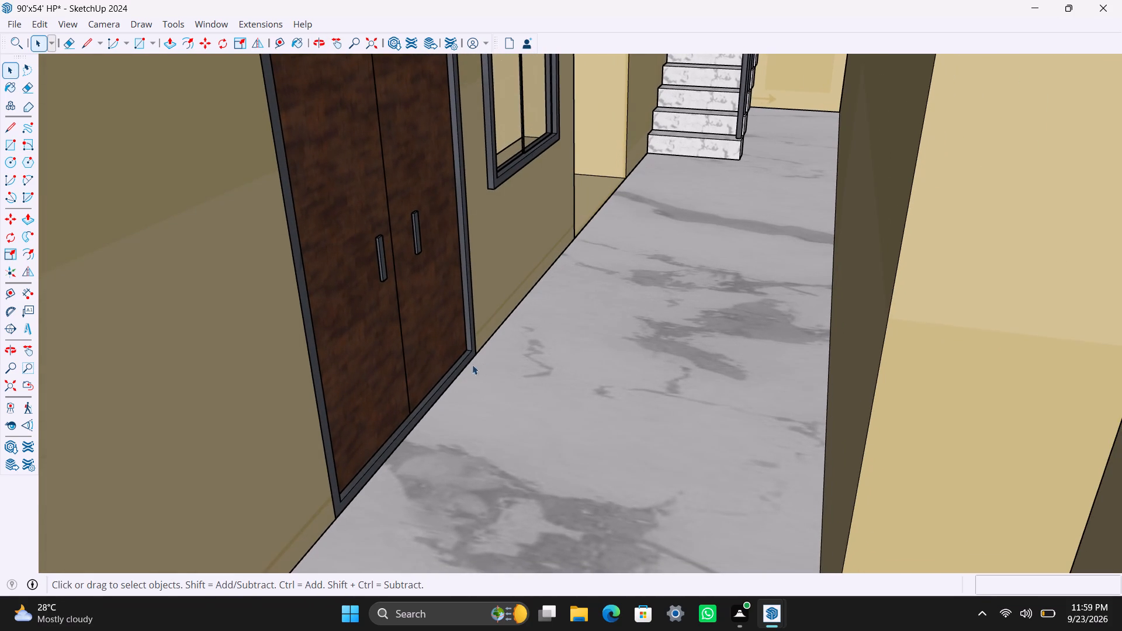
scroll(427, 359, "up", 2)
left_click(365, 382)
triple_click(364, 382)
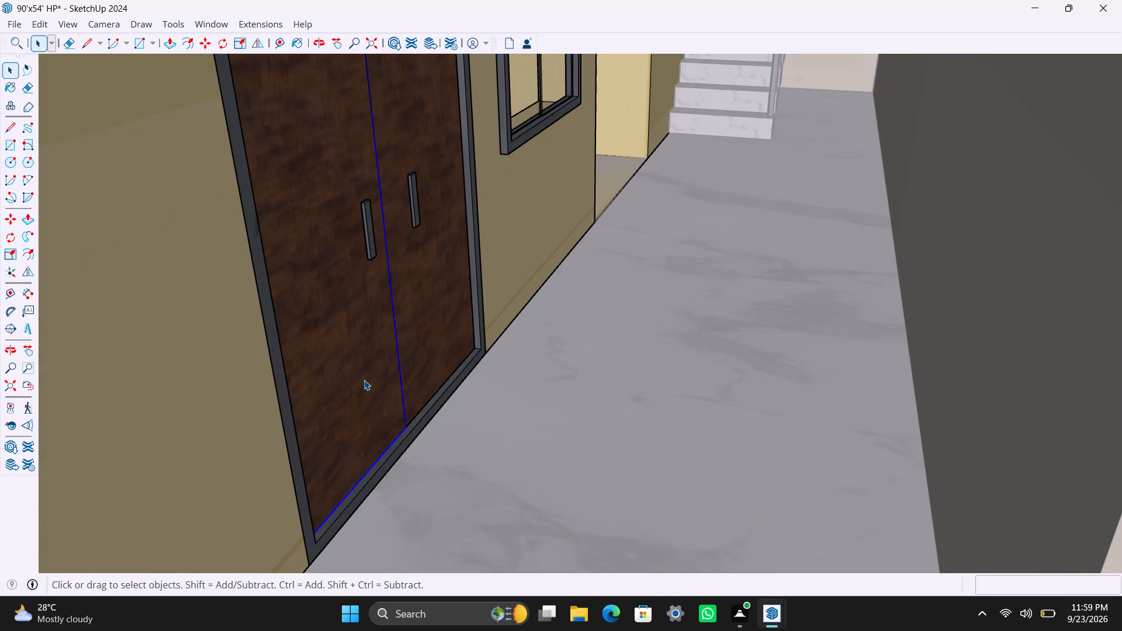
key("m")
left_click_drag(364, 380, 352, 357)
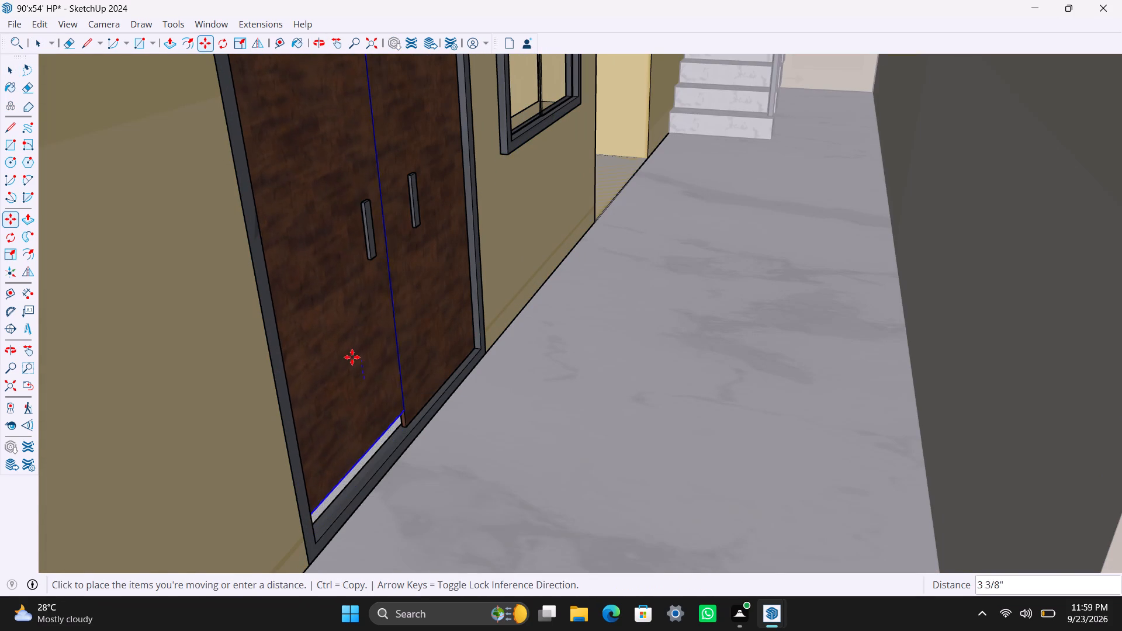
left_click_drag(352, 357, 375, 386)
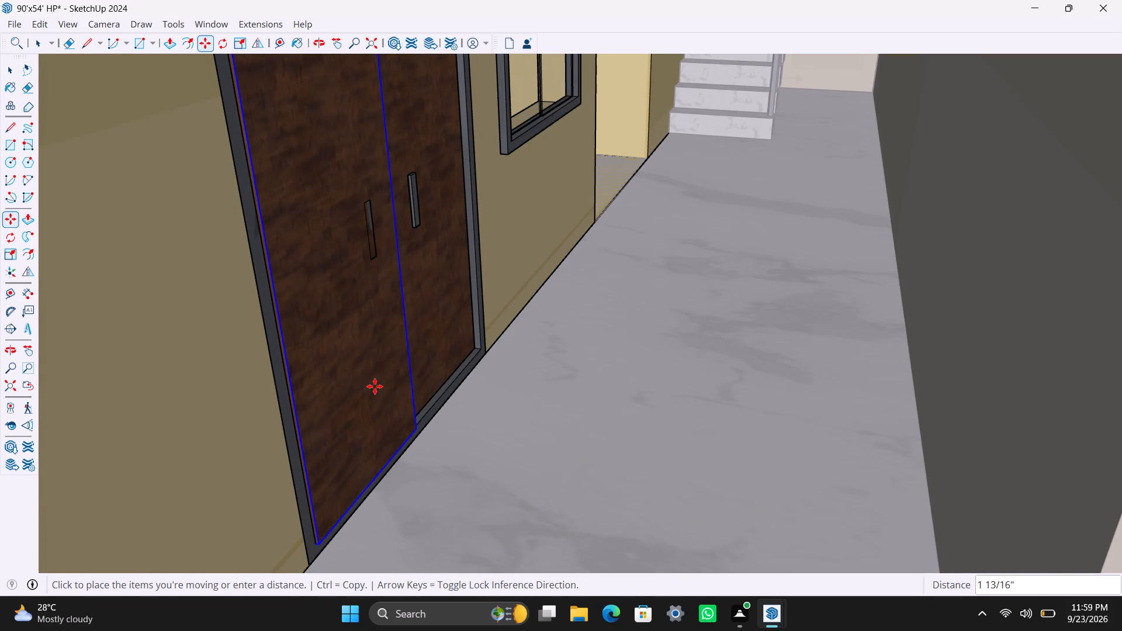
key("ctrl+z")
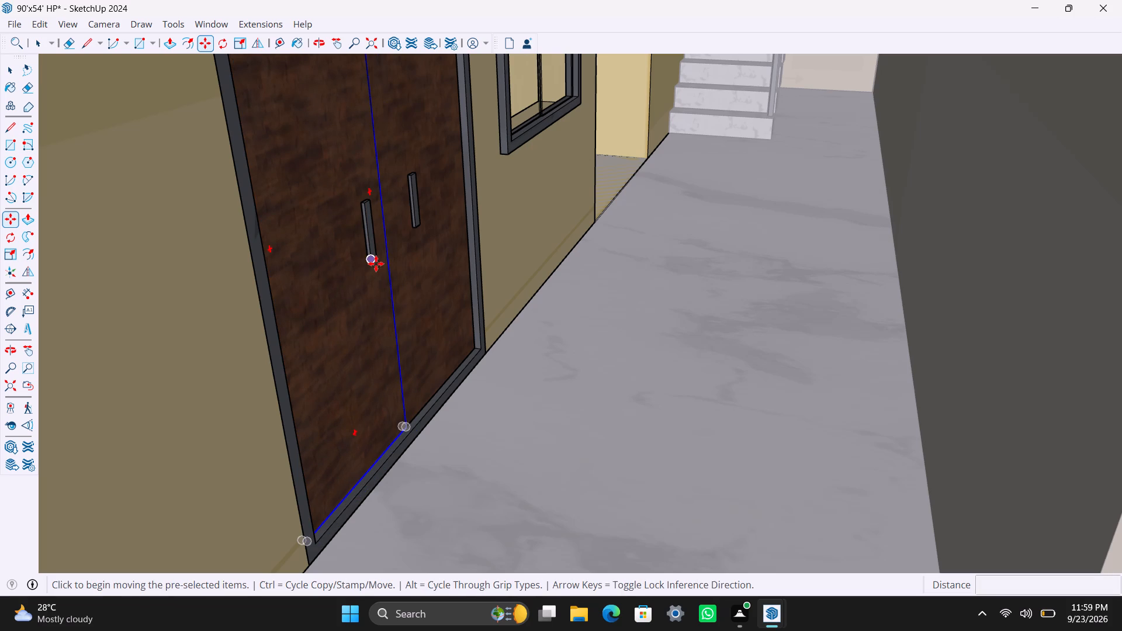
Move the nearer leaf of the entrance double door together with its handle out of the frame into the passage.
key("space")
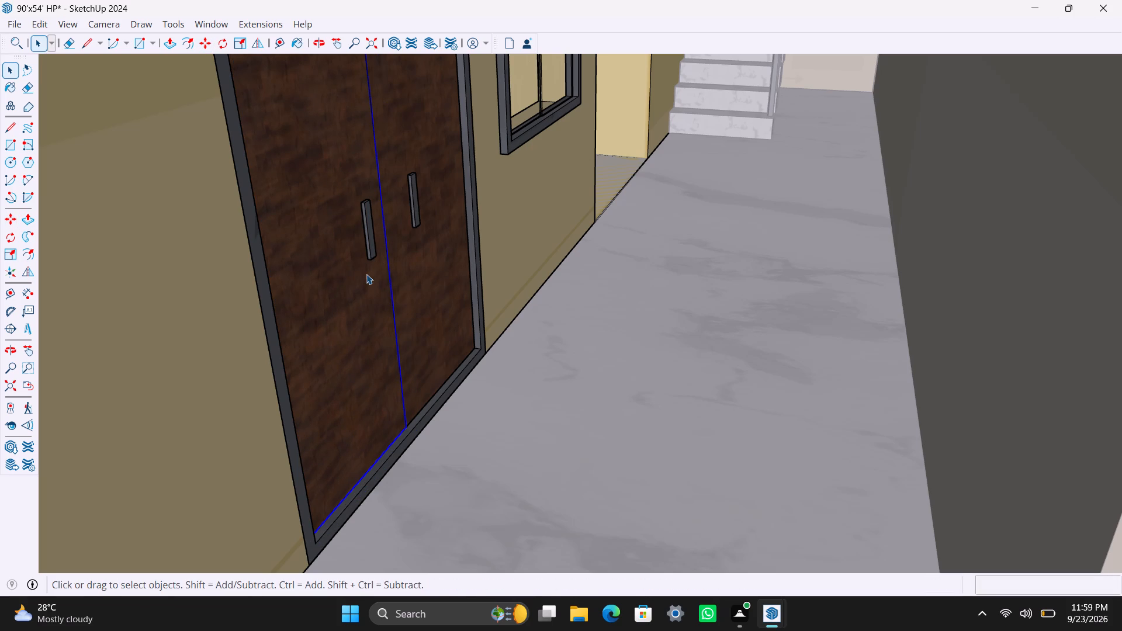
left_click(370, 245, "ctrl")
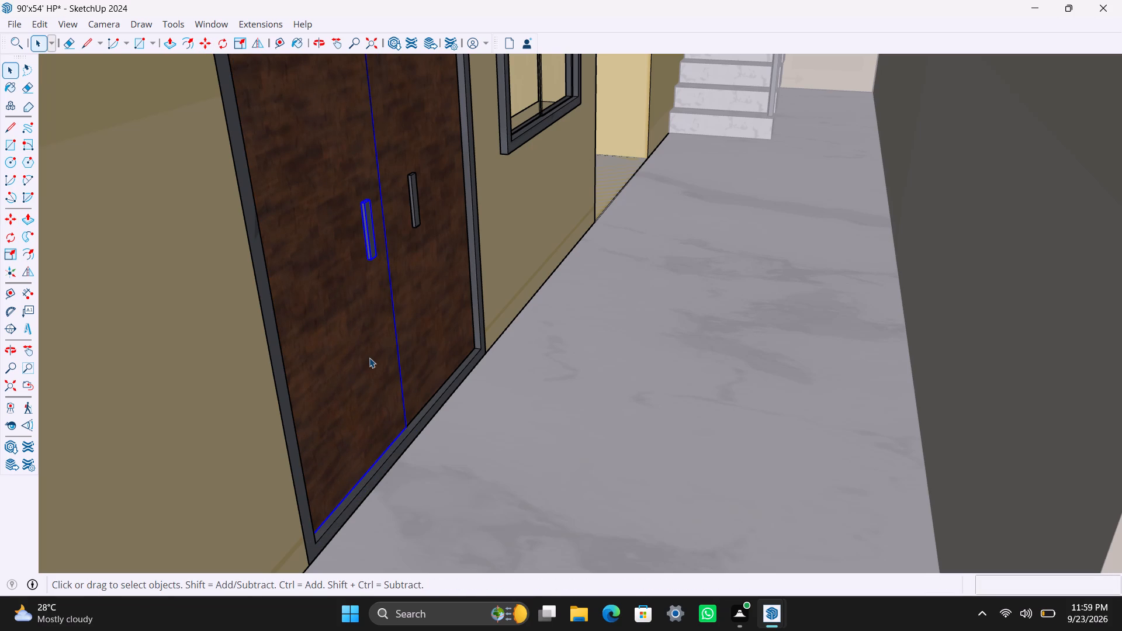
key("m")
left_click_drag(369, 360, 626, 398)
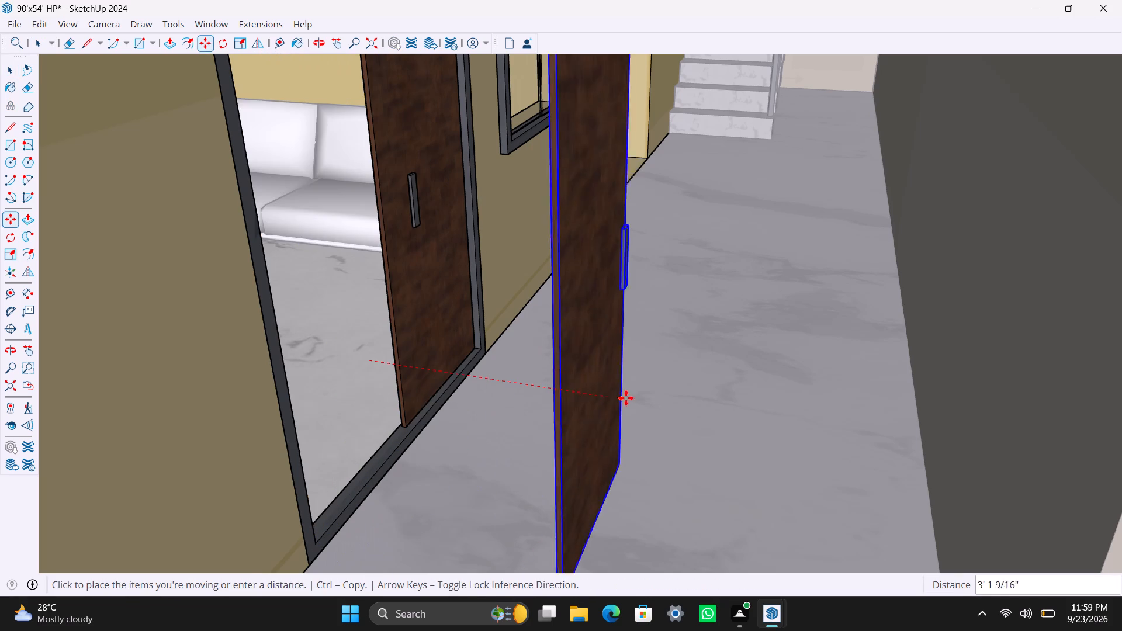
left_click_drag(626, 398, 748, 290)
key("space")
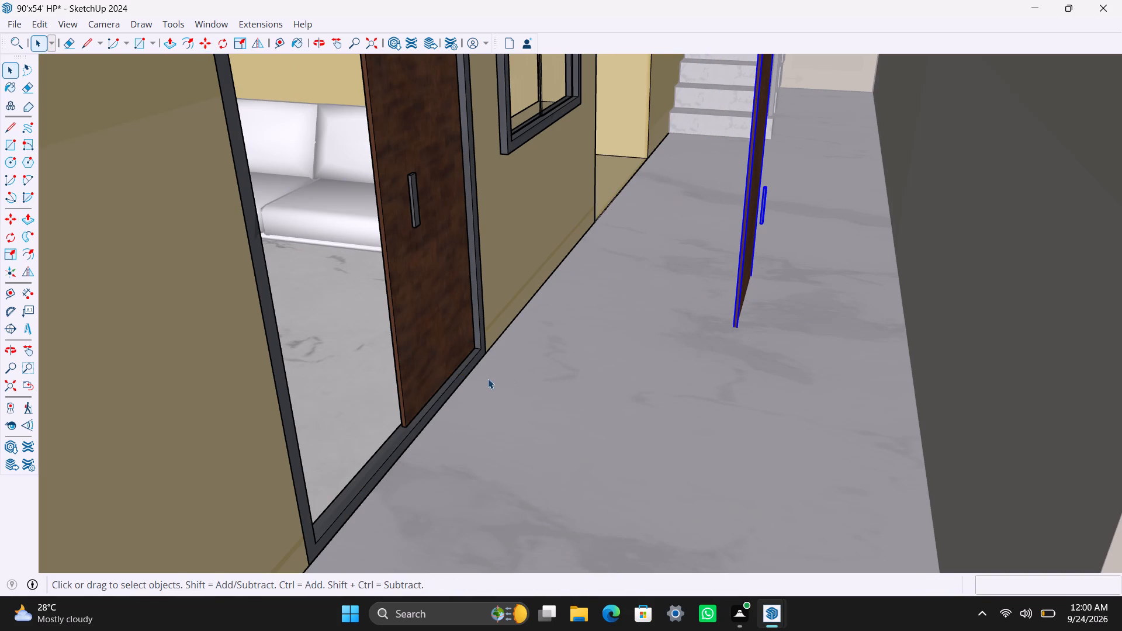
Position the camera on the living area floor just inside the opened doorway and turn the view toward the dining table.
scroll(500, 391, "up", 5)
middle_click_drag(540, 405, 501, 414)
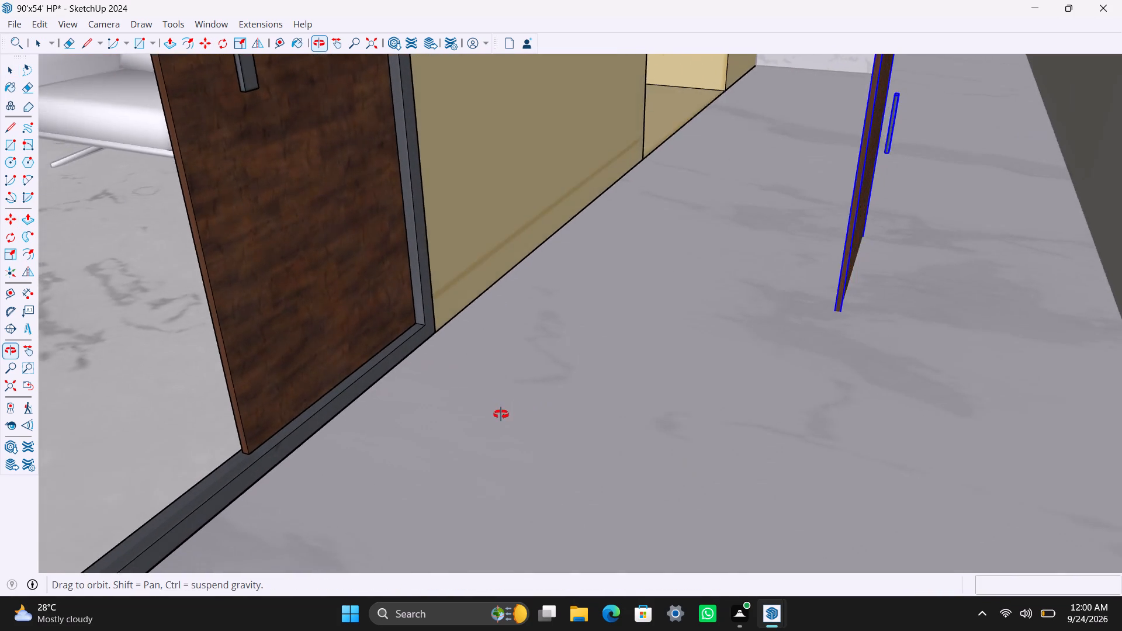
middle_click_drag(501, 414, 477, 421)
scroll(439, 404, "down", 3)
scroll(438, 380, "down", 4, "shift")
middle_click_drag(418, 375, 475, 376, "shift")
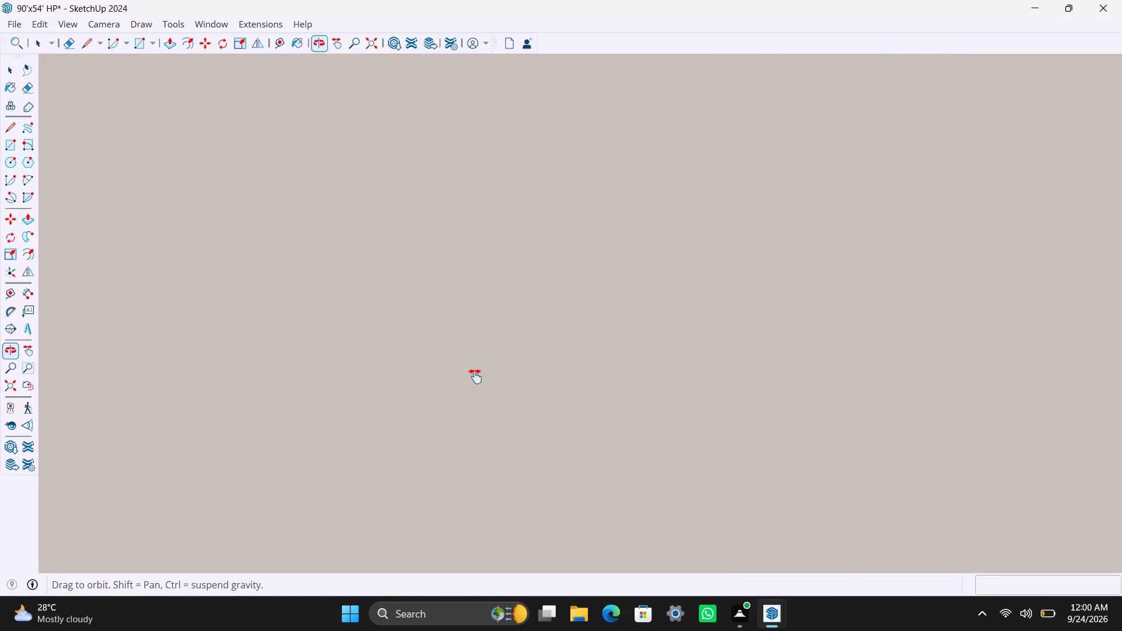
middle_click_drag(475, 376, 475, 375, "shift")
left_click(366, 41)
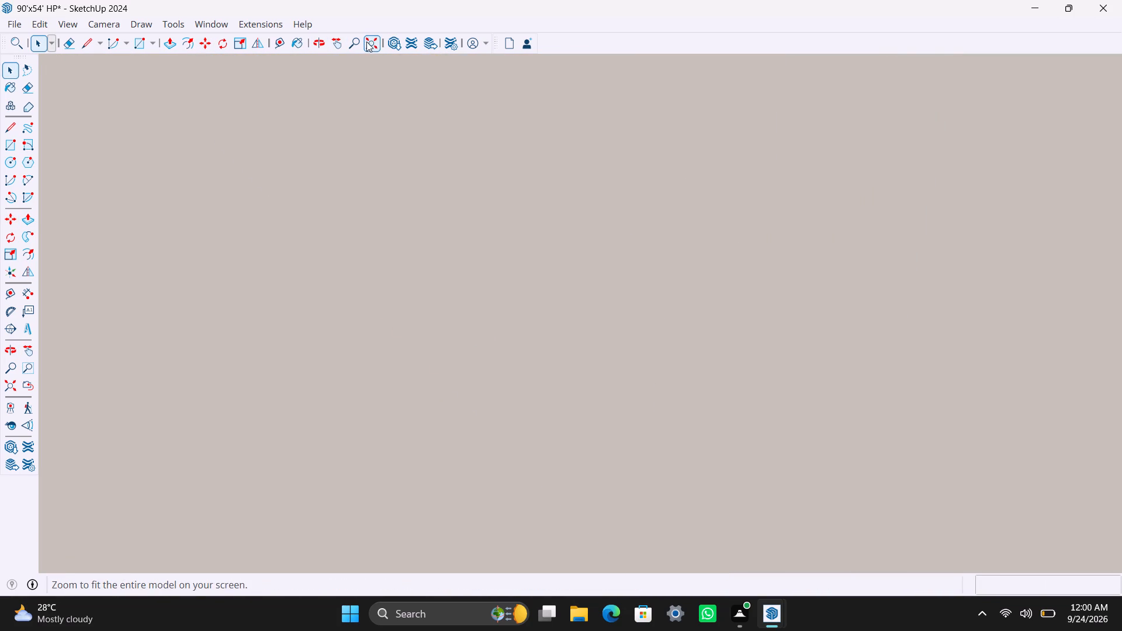
scroll(702, 382, "up", 12)
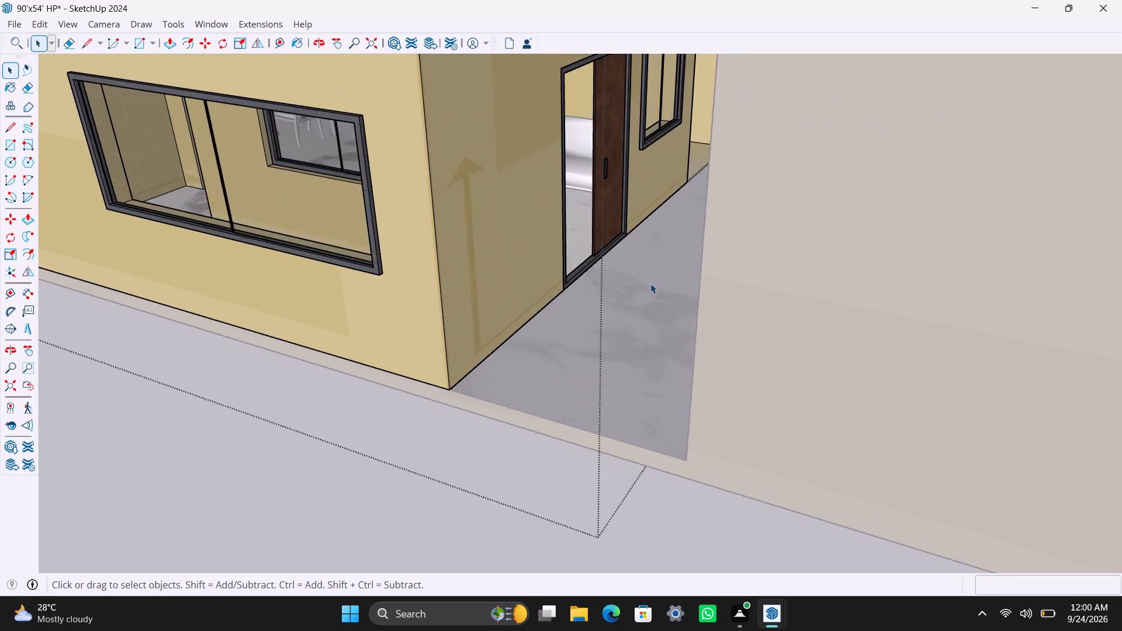
scroll(650, 283, "up", 7)
middle_click_drag(657, 254, 652, 355, "shift")
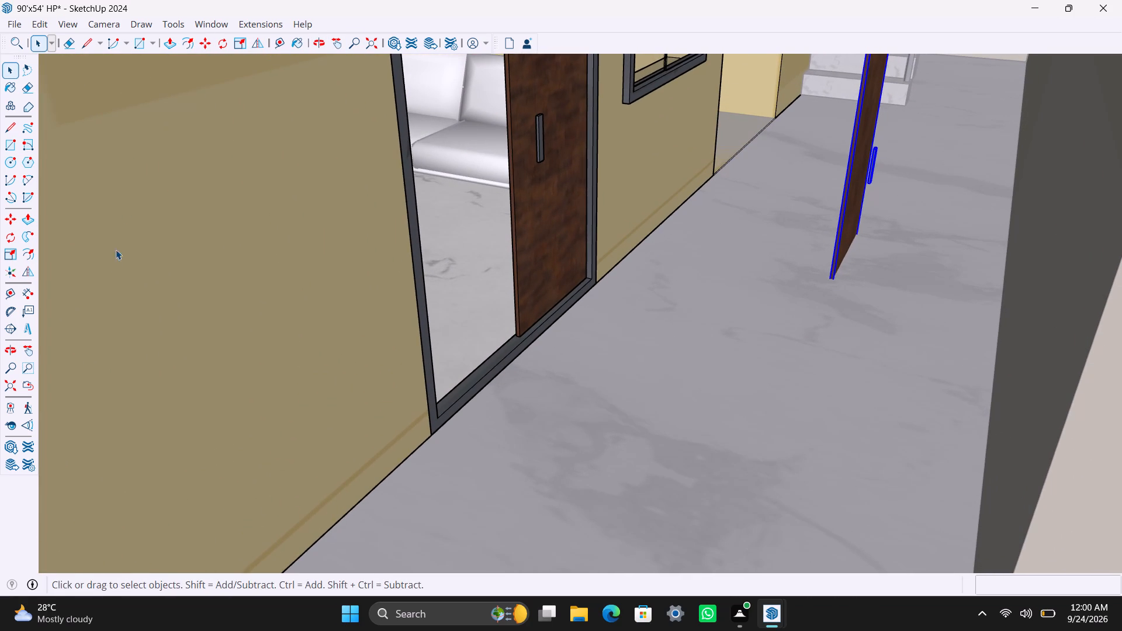
left_click(9, 400)
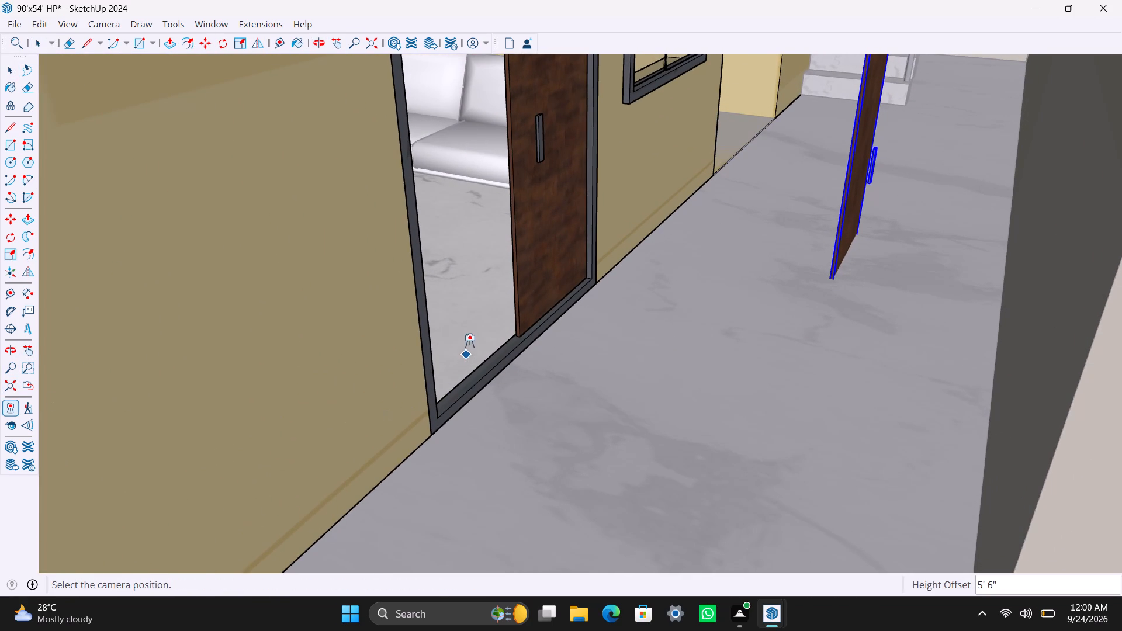
left_click(468, 340)
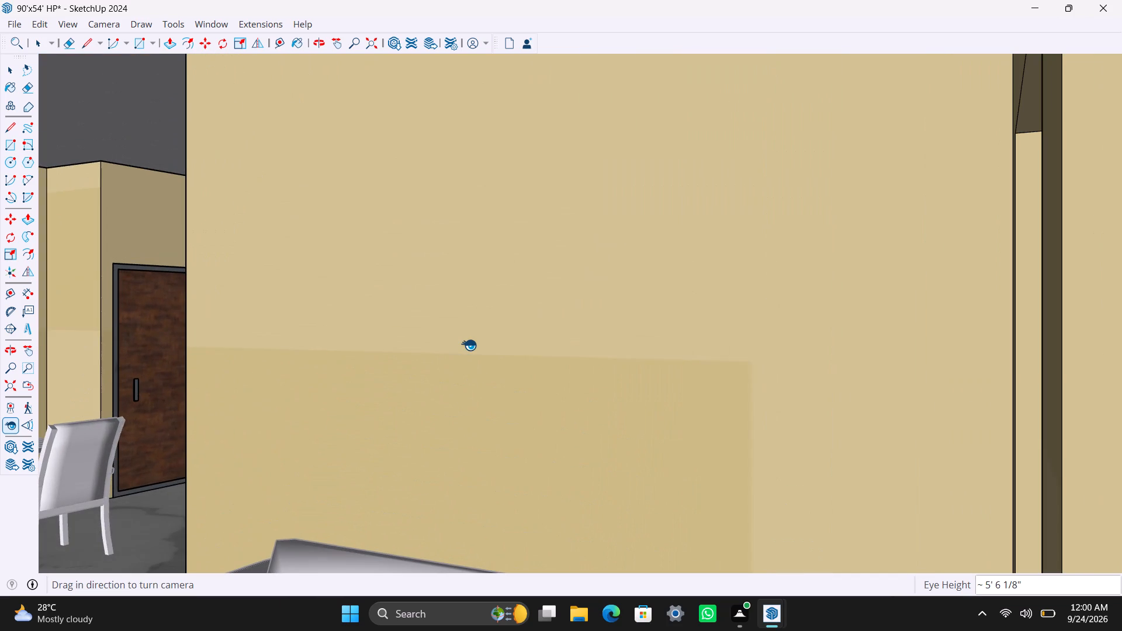
middle_click_drag(452, 349, 491, 335, "shift")
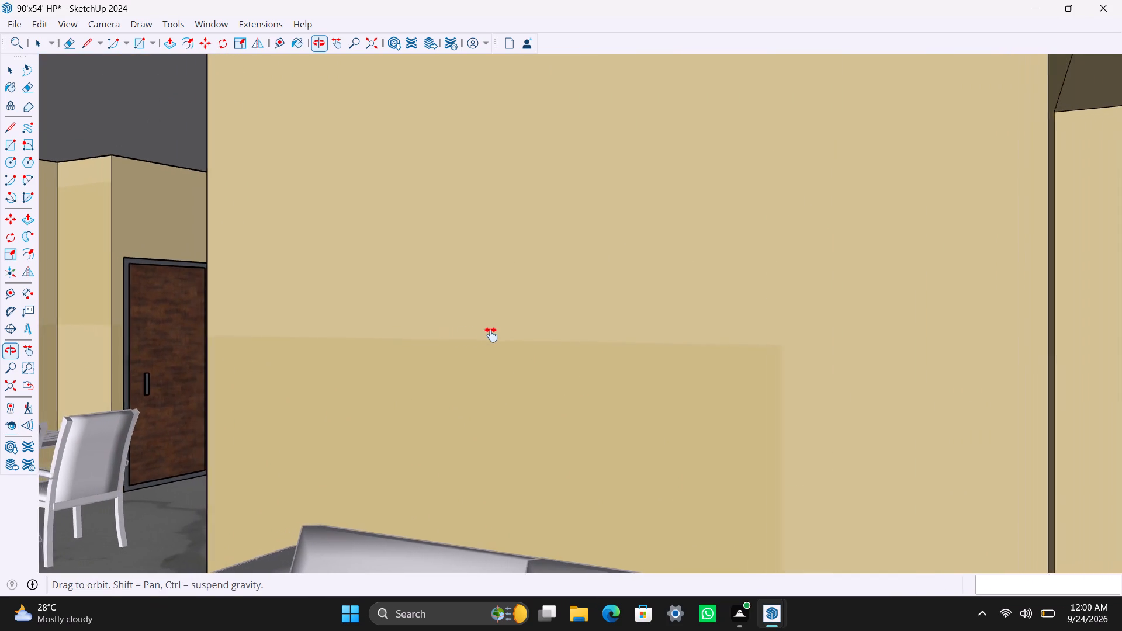
middle_click_drag(491, 335, 656, 306, "shift")
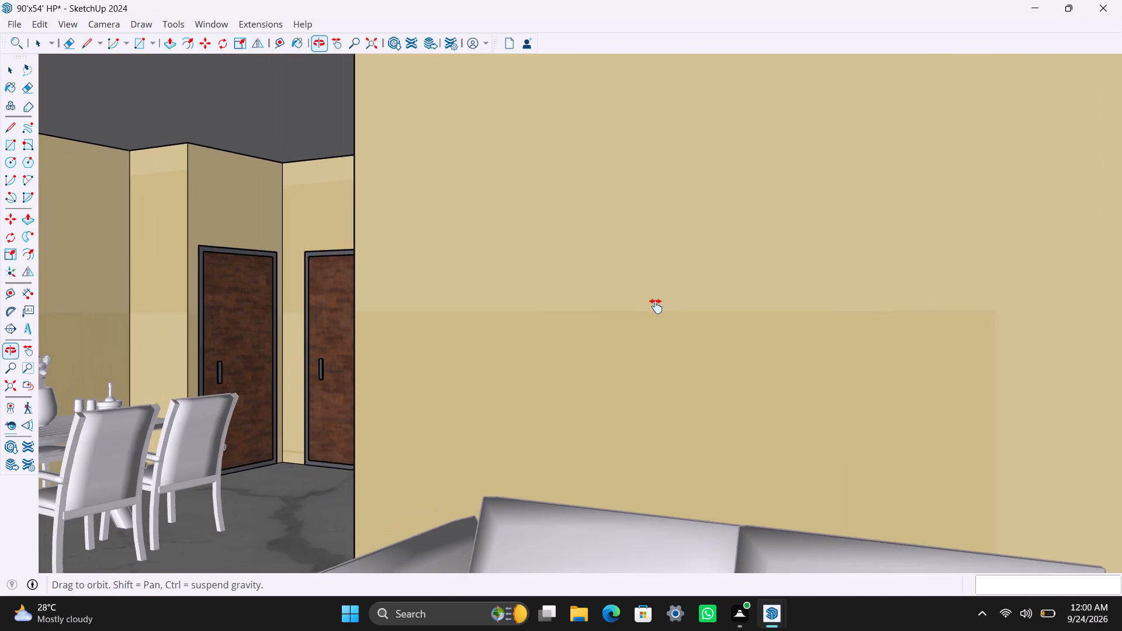
middle_click_drag(656, 306, 941, 279, "shift")
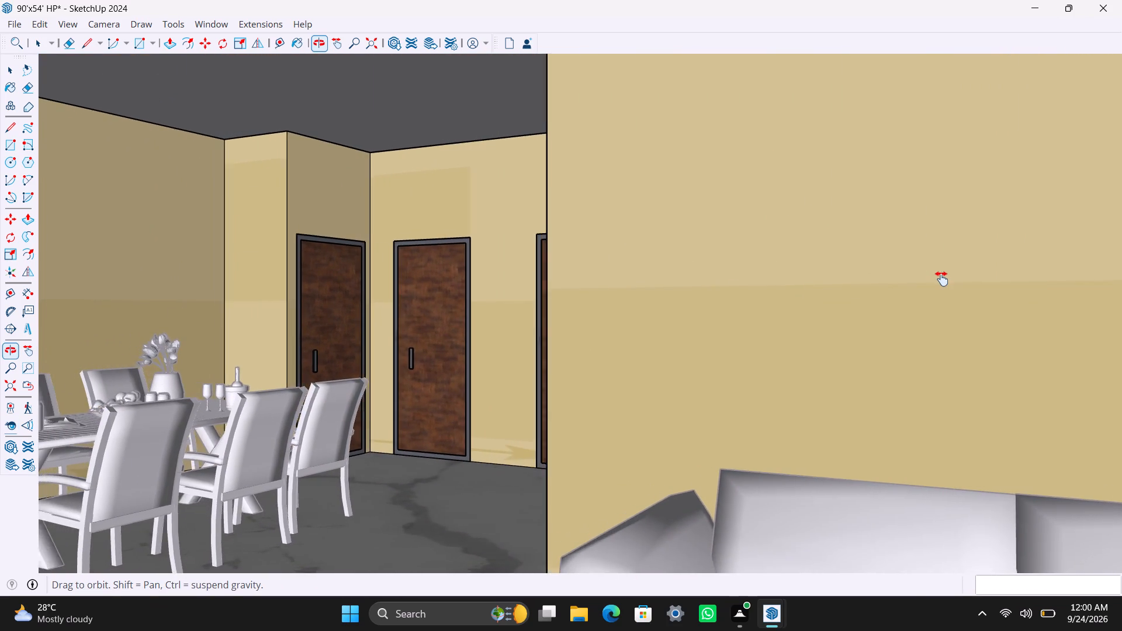
middle_click_drag(941, 279, 950, 278, "shift")
Frame the interior view to include the dining set, the three wooden doors beyond it and the end of the sofa.
middle_click_drag(662, 362, 723, 346)
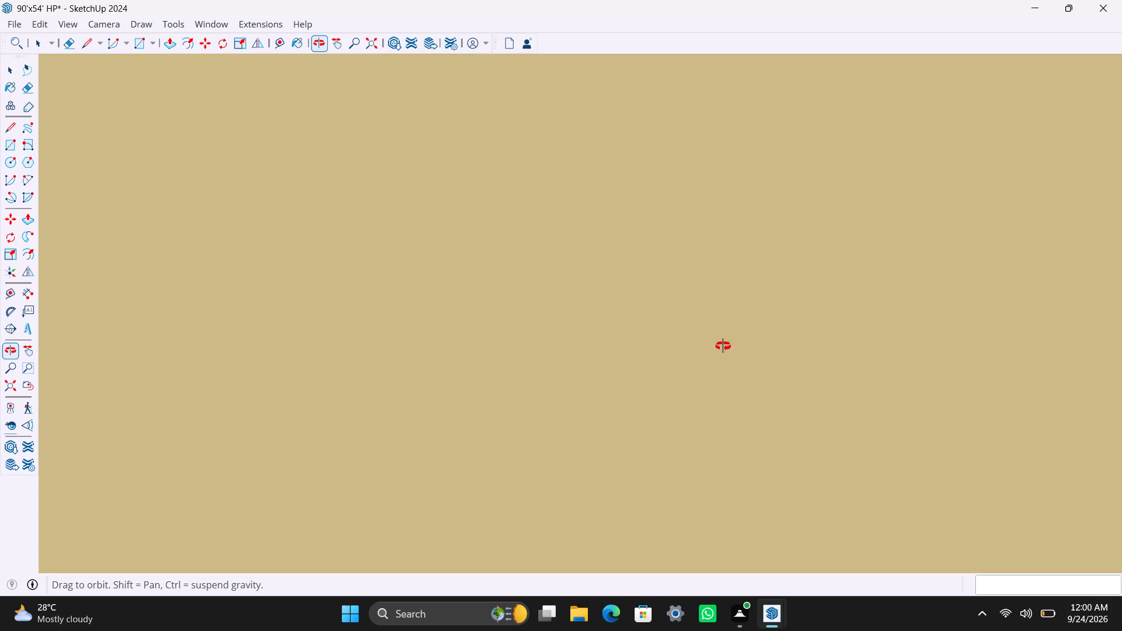
middle_click_drag(723, 346, 703, 349)
scroll(578, 390, "down", 2)
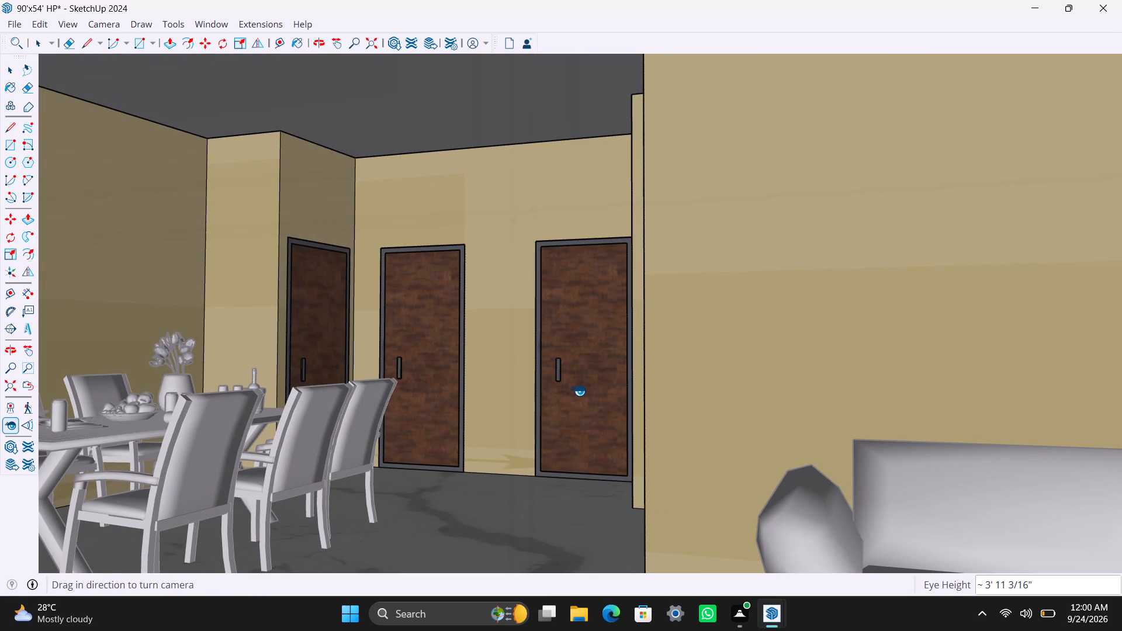
middle_click_drag(578, 389, 578, 384, "shift")
scroll(578, 384, "down", 8)
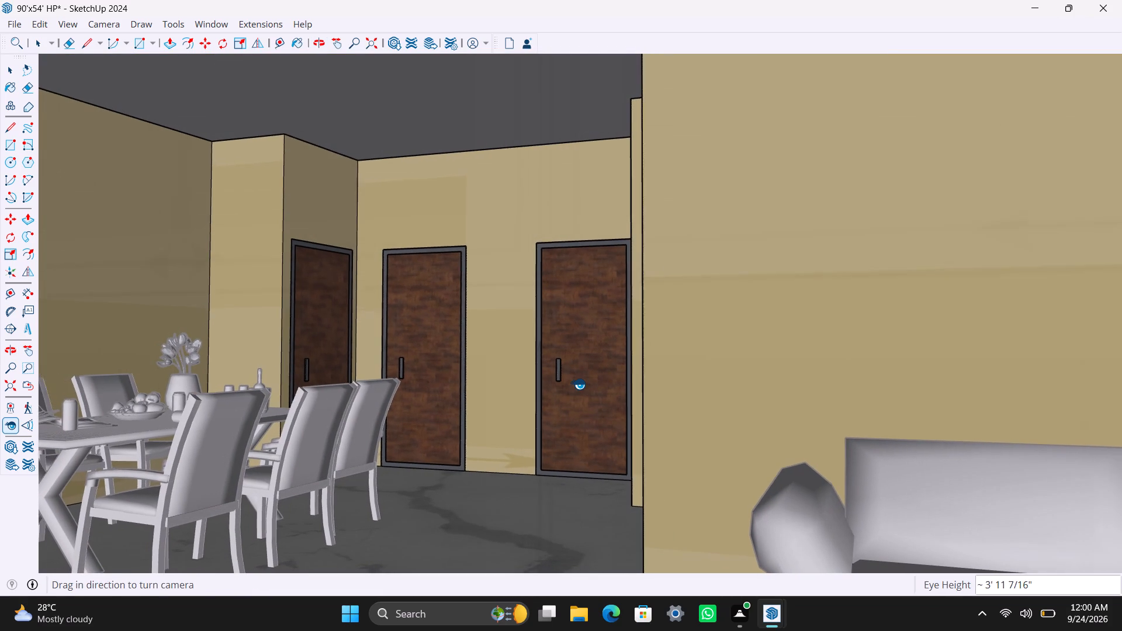
scroll(578, 384, "down", 10)
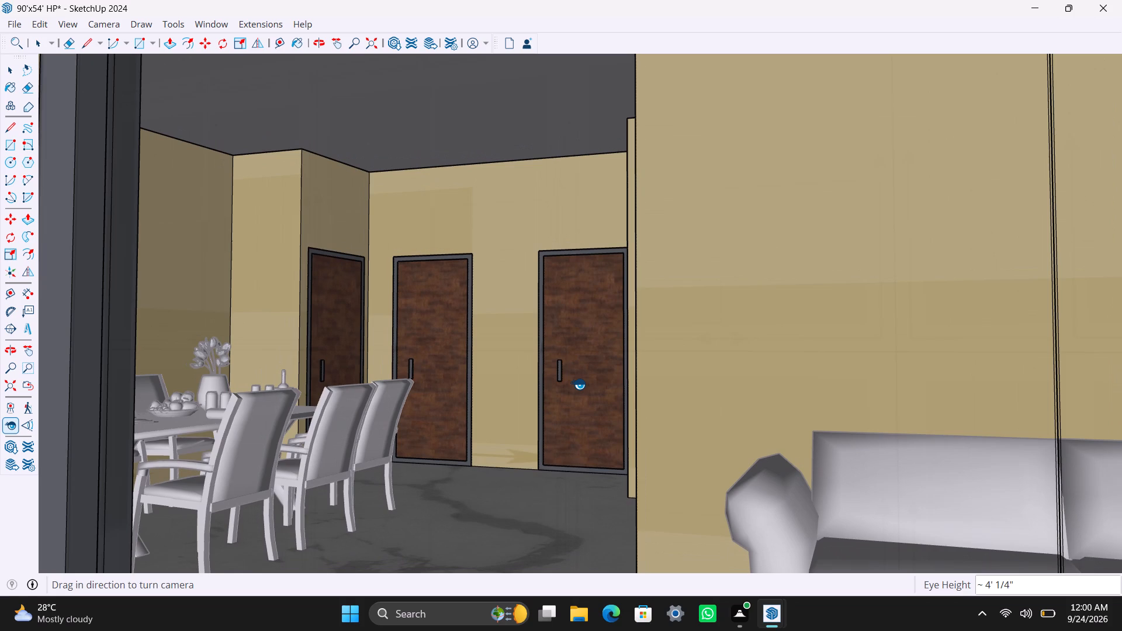
middle_click_drag(578, 384, 541, 395)
scroll(552, 394, "up", 8)
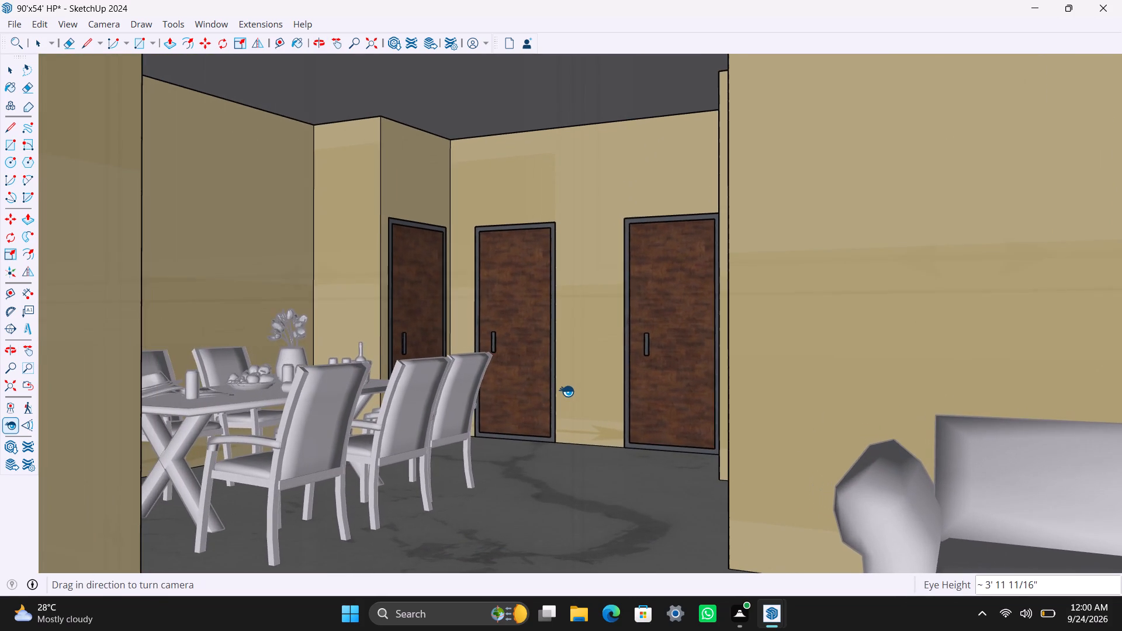
scroll(566, 391, "up", 10)
scroll(570, 390, "up", 13)
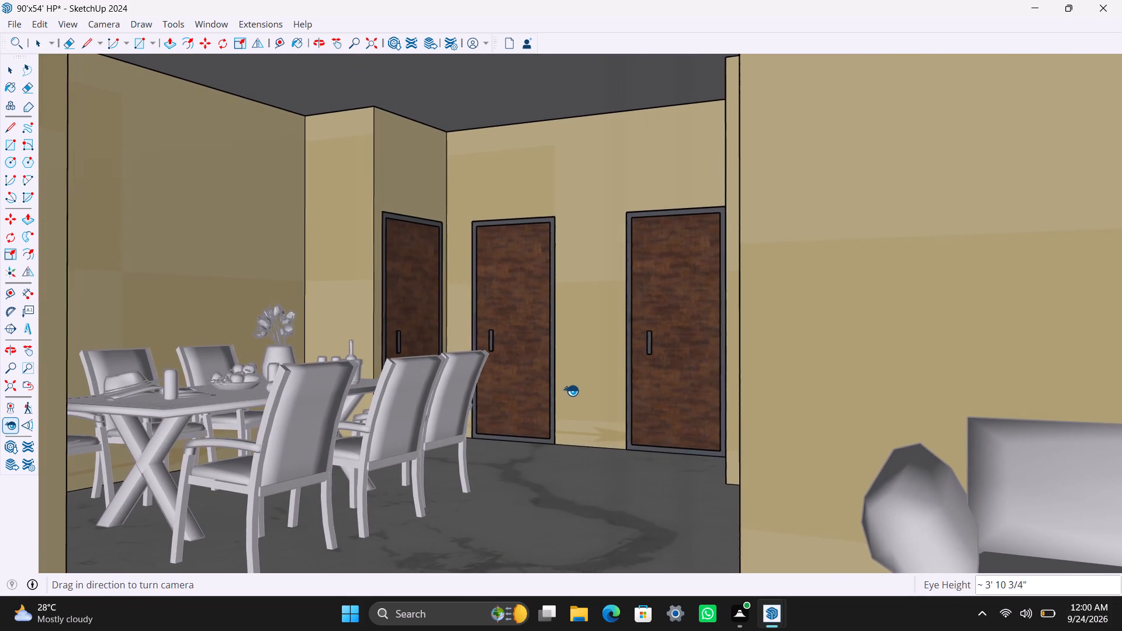
scroll(571, 390, "up", 9)
scroll(572, 382, "up", 13)
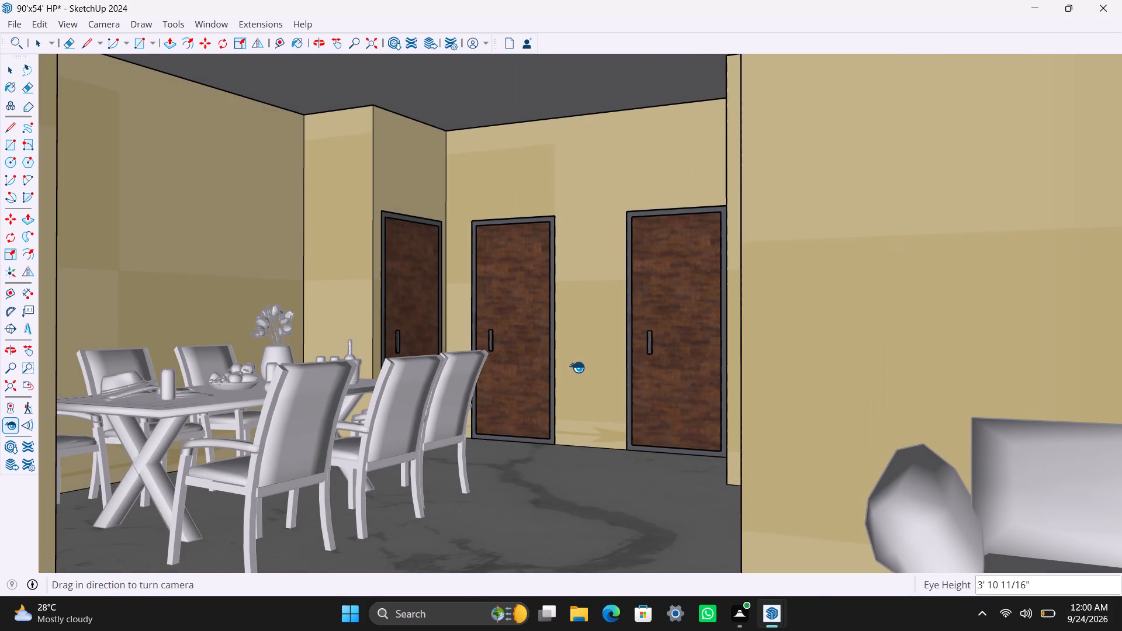
scroll(577, 367, "up", 4)
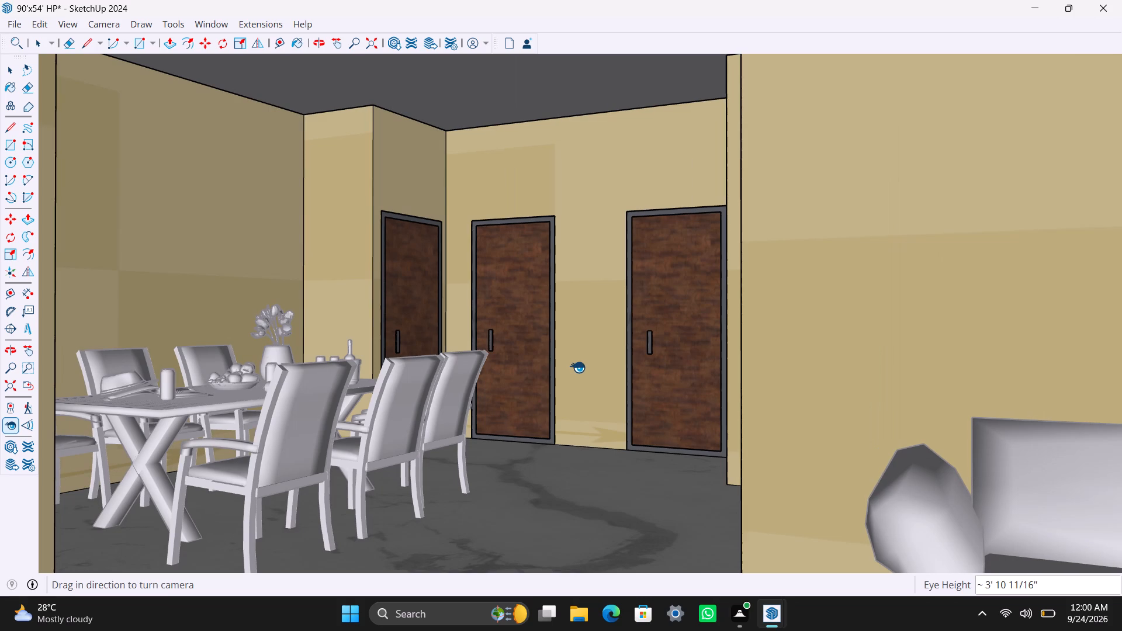
Set the interior view to Two-Point Perspective and widen it slightly around the dining set and doors.
left_click(98, 23)
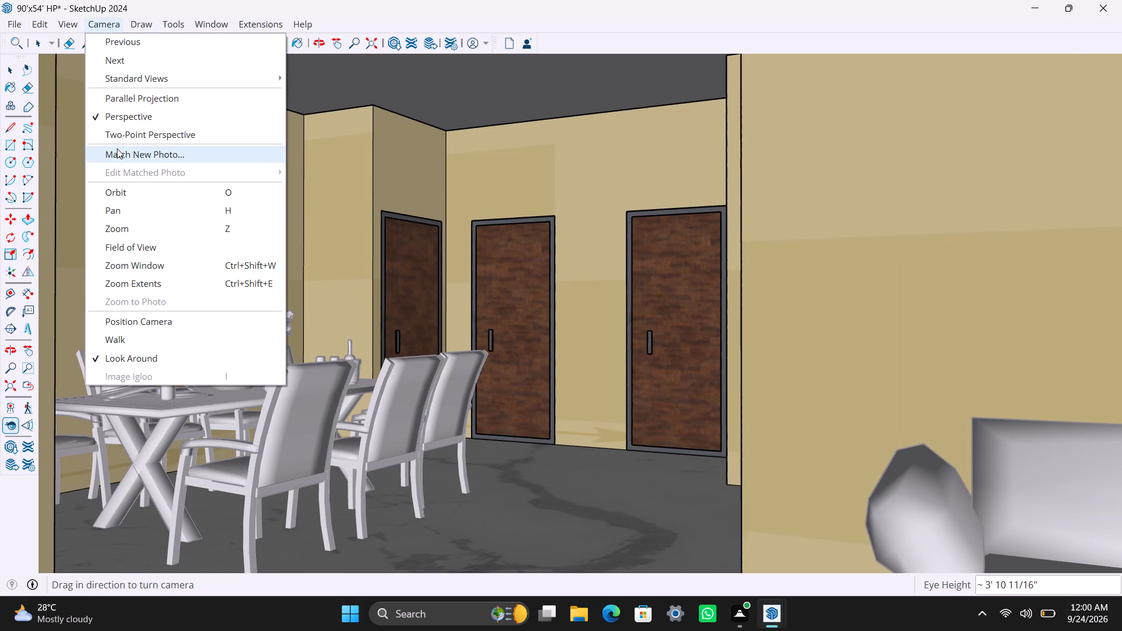
left_click(138, 139)
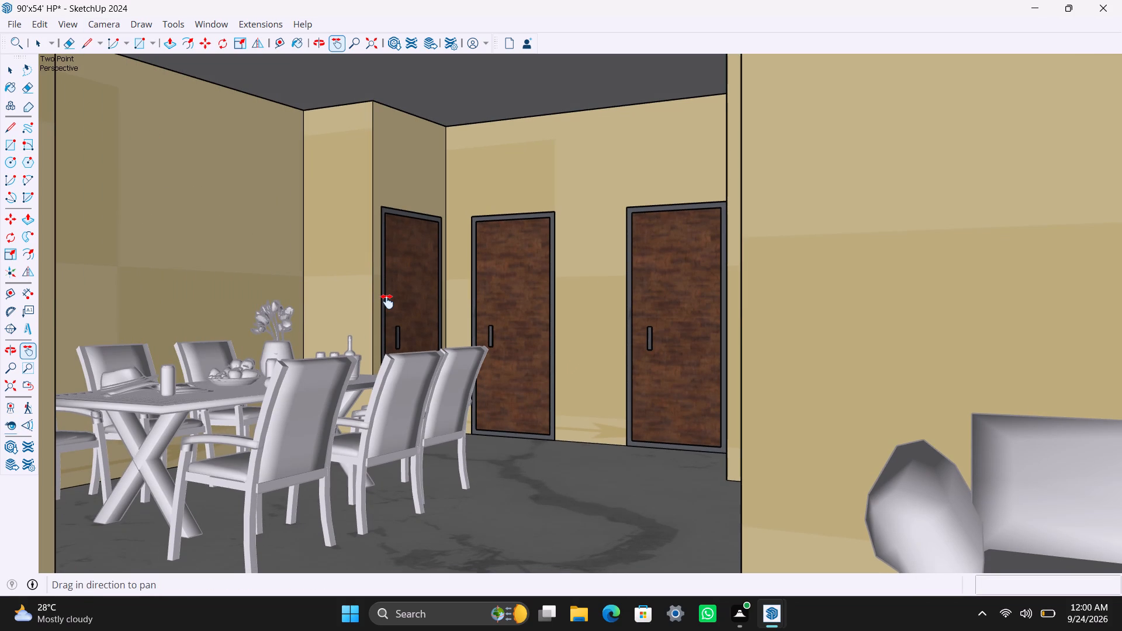
scroll(375, 326, "down", 1)
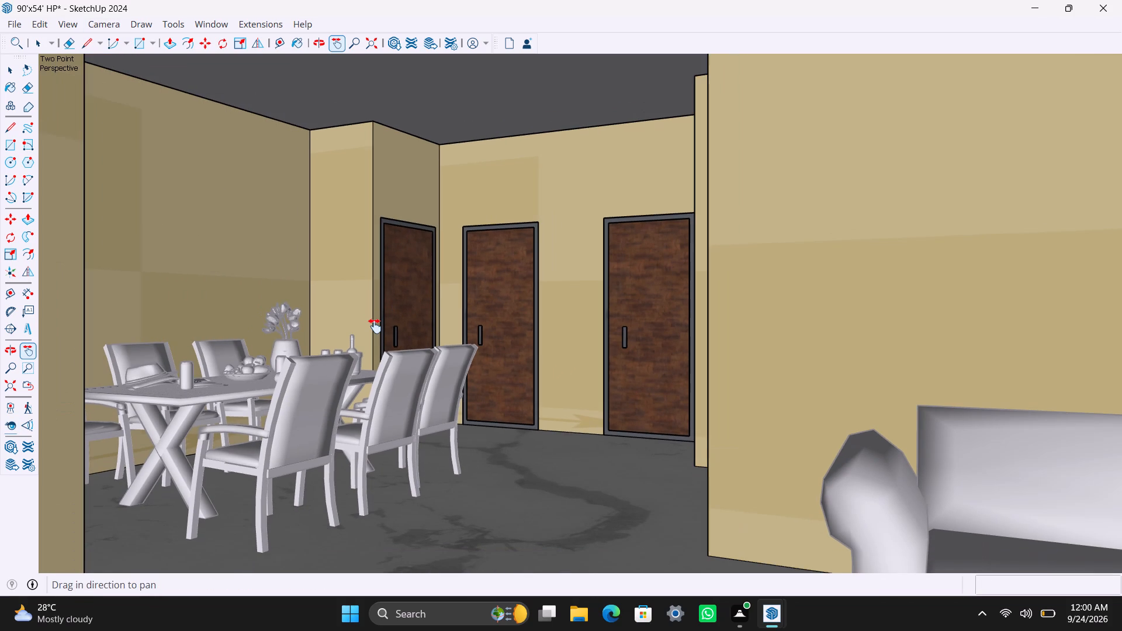
key("space")
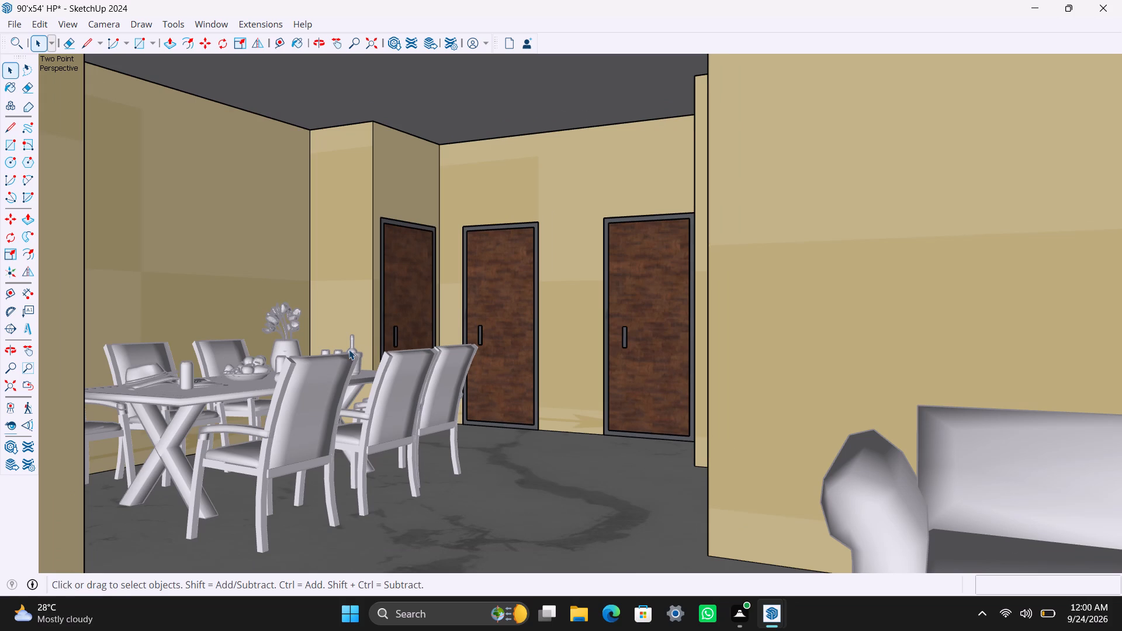
With Snipping Tool, capture a rectangular snip of the interior view from the dining set to just past the third door.
left_click(432, 618)
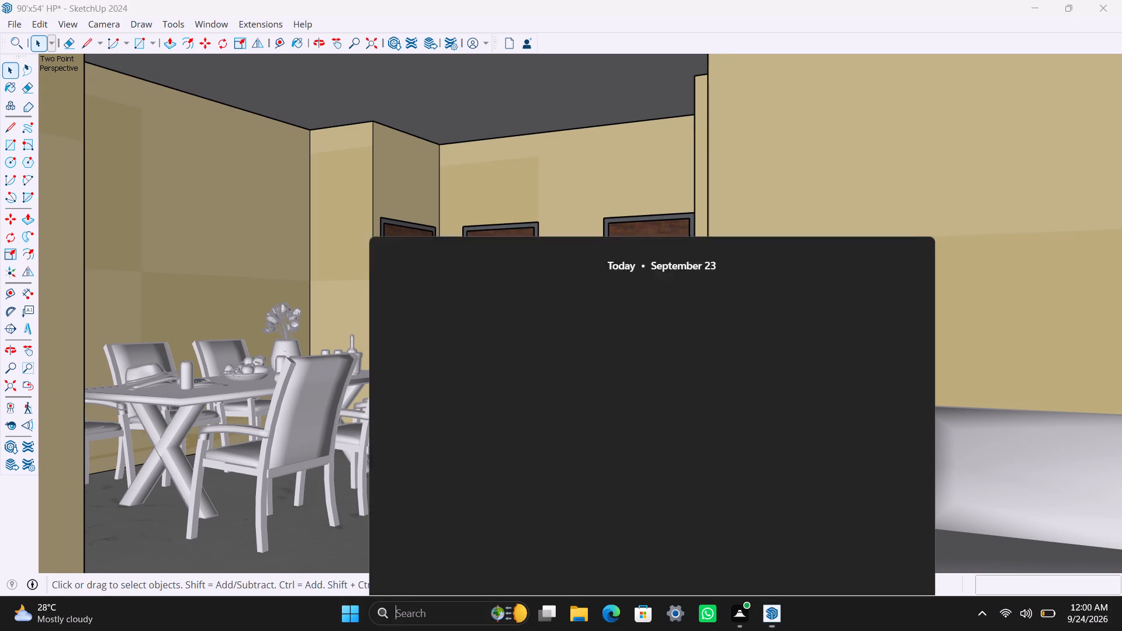
left_click(466, 311)
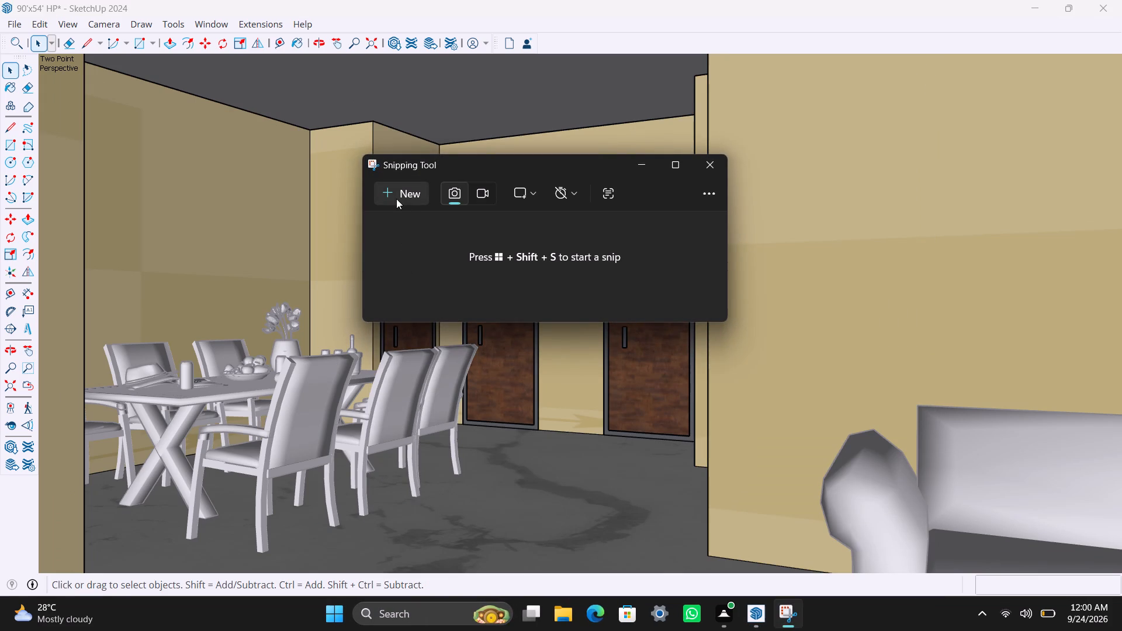
left_click(396, 196)
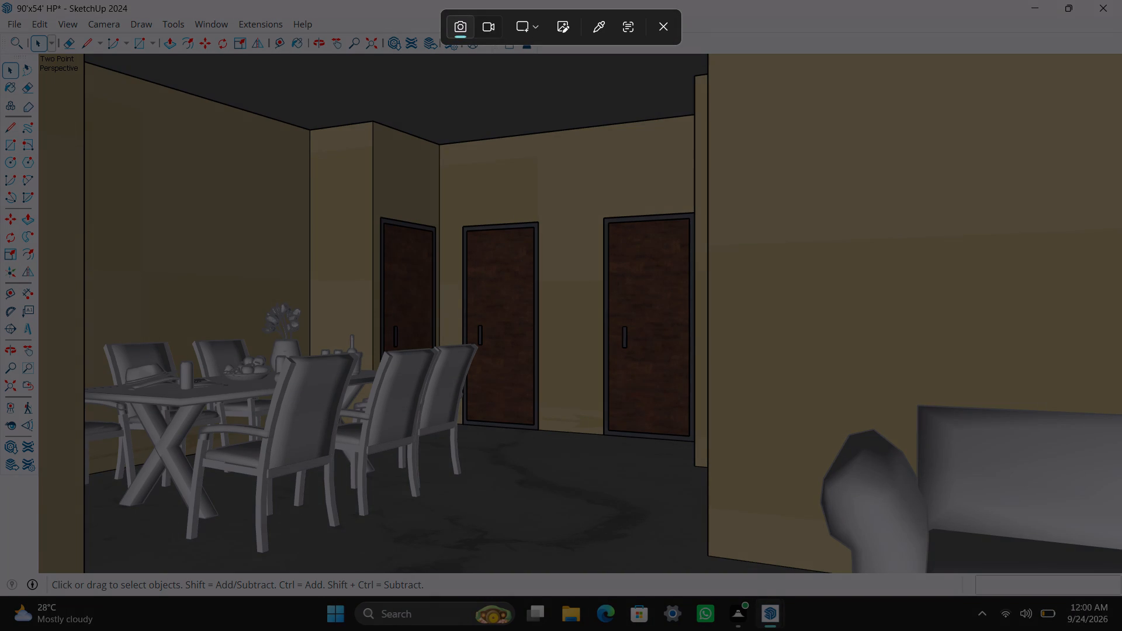
left_click_drag(84, 54, 612, 411)
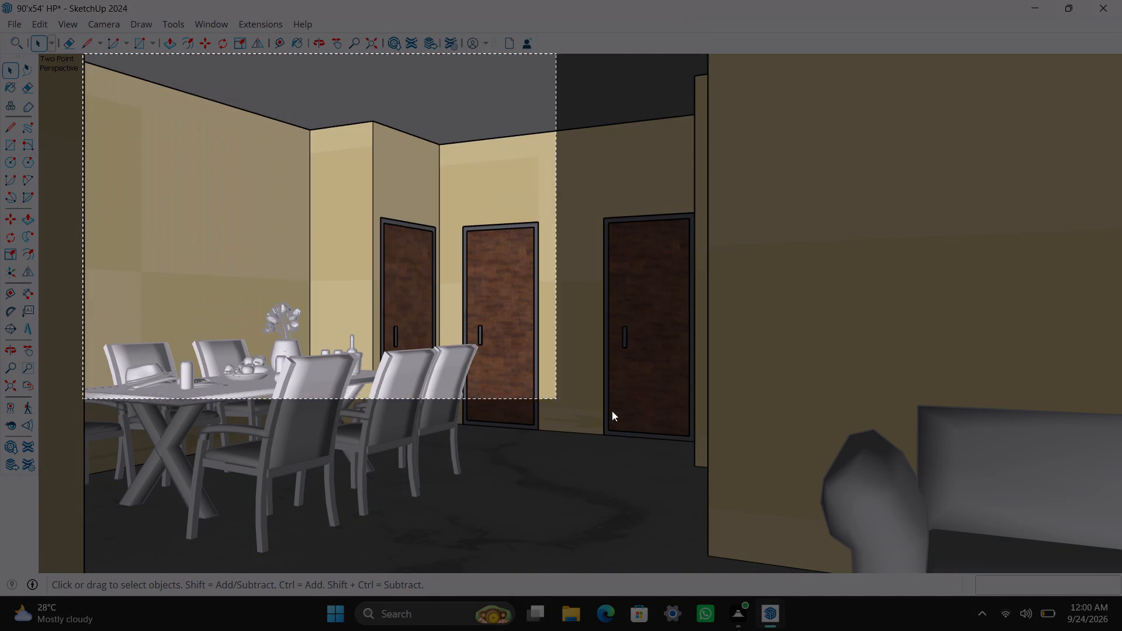
left_click_drag(612, 411, 849, 568)
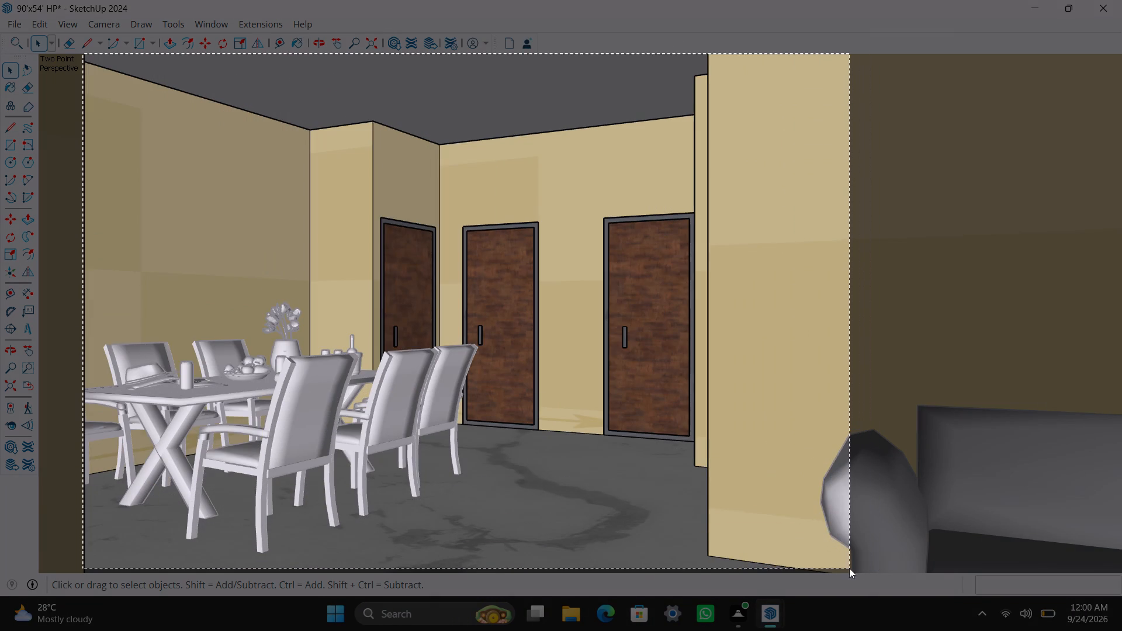
left_click_drag(849, 568, 792, 571)
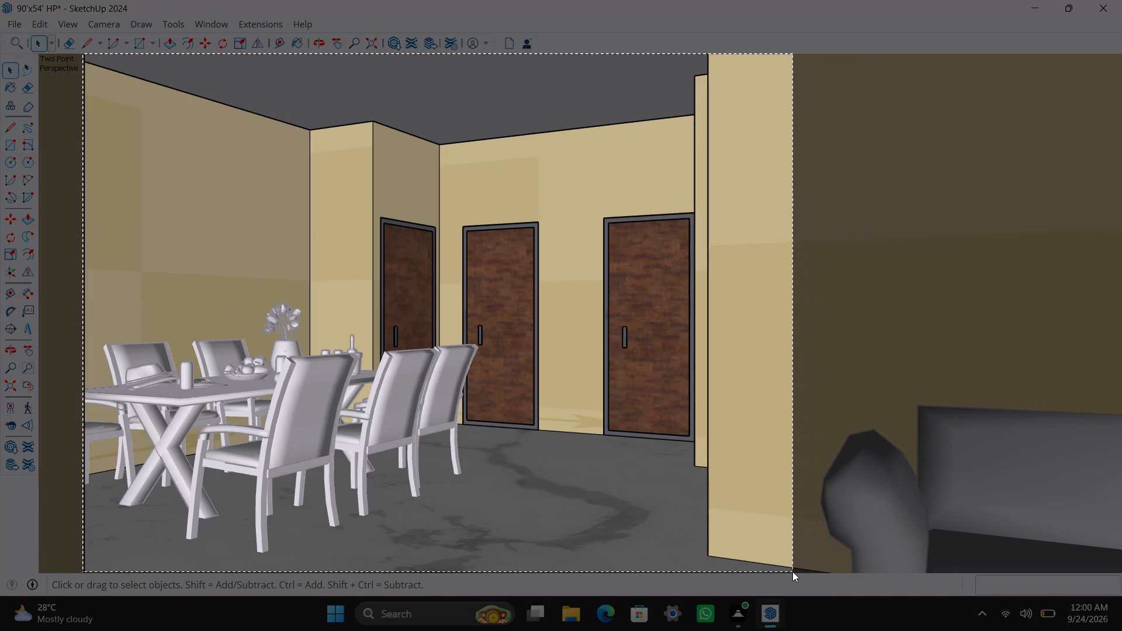
left_click_drag(792, 571, 794, 572)
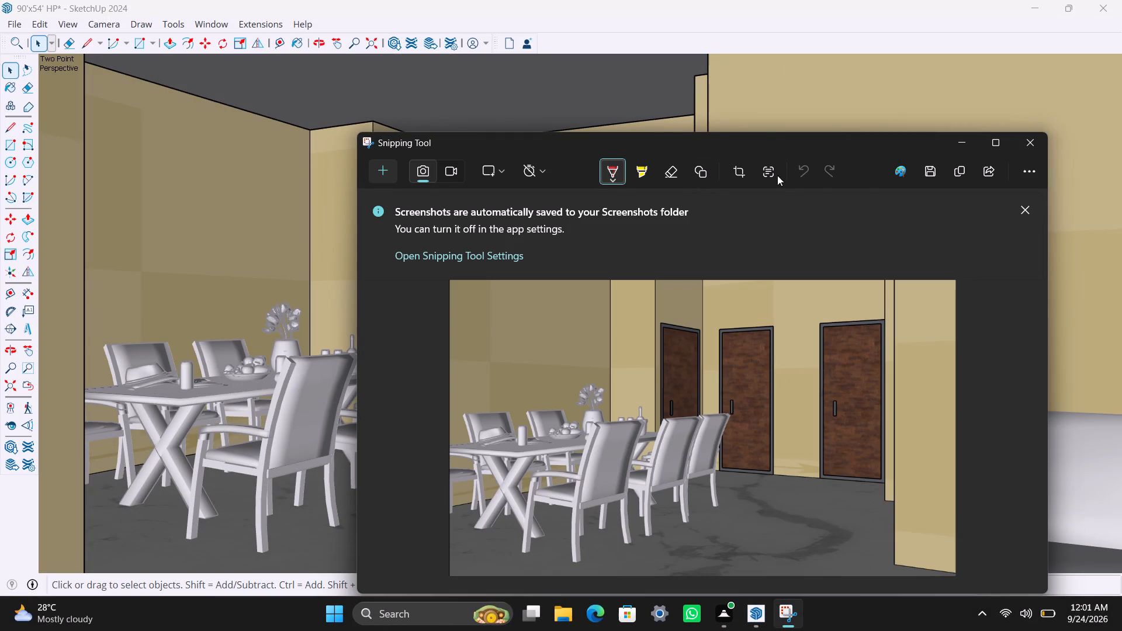
Save the snip as 3D1 in PNG format in the internship photos folder and close Snipping Tool.
left_click(933, 171)
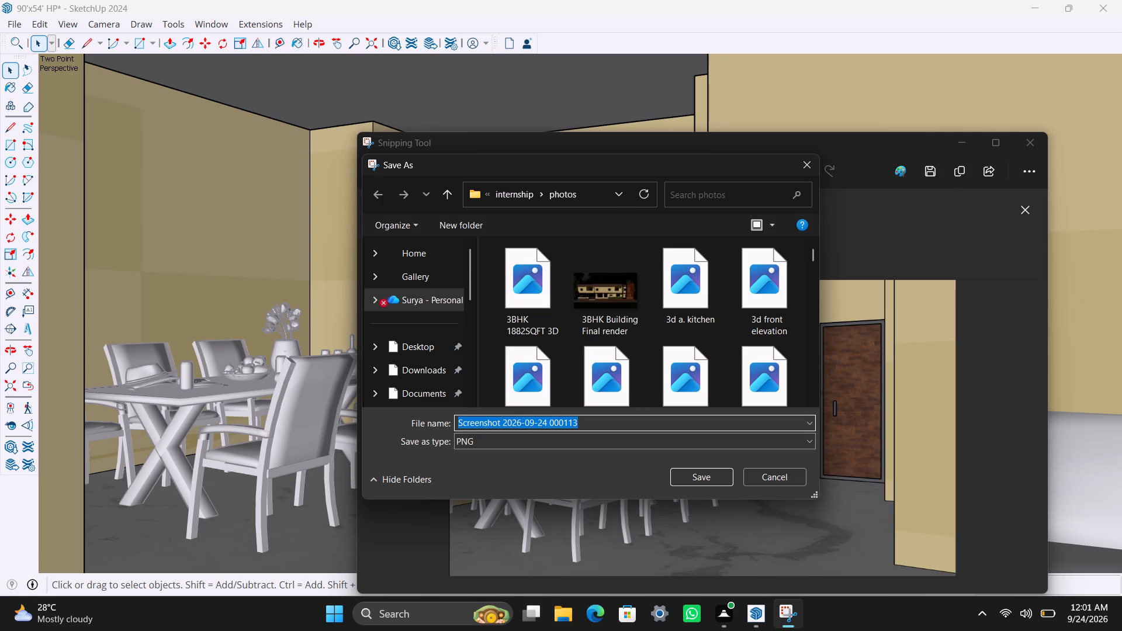
left_click_drag(582, 426, 452, 438)
type("3D")
key("1")
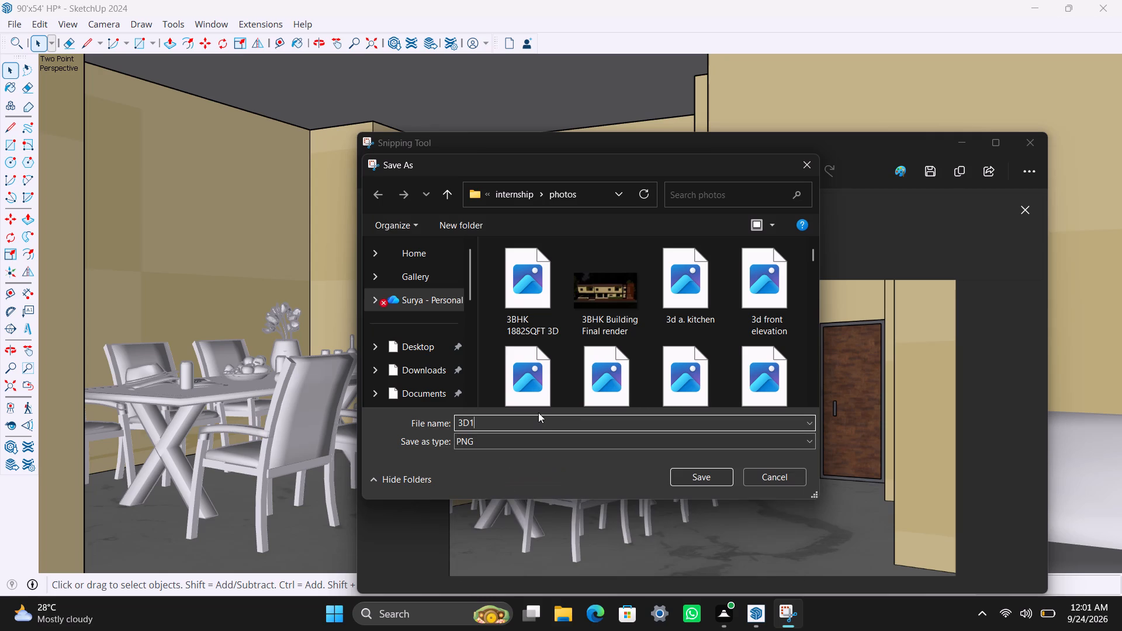
left_click(718, 479)
left_click(1029, 143)
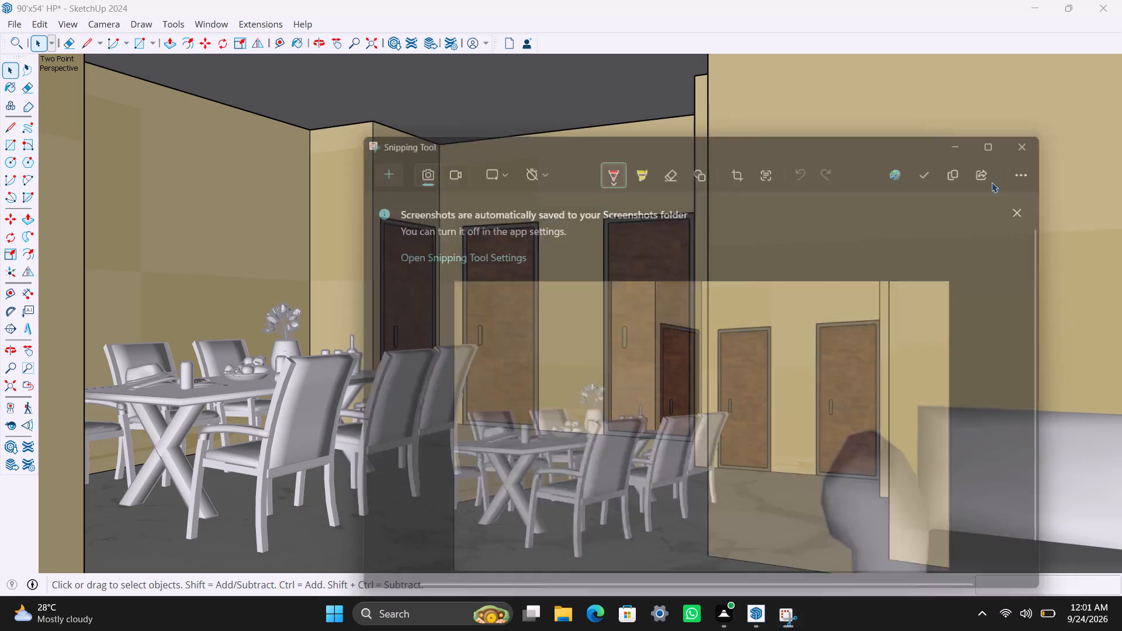
Examine the dining set and the wooden doors beyond it from closer and slightly higher viewpoints.
middle_click_drag(644, 398, 636, 398)
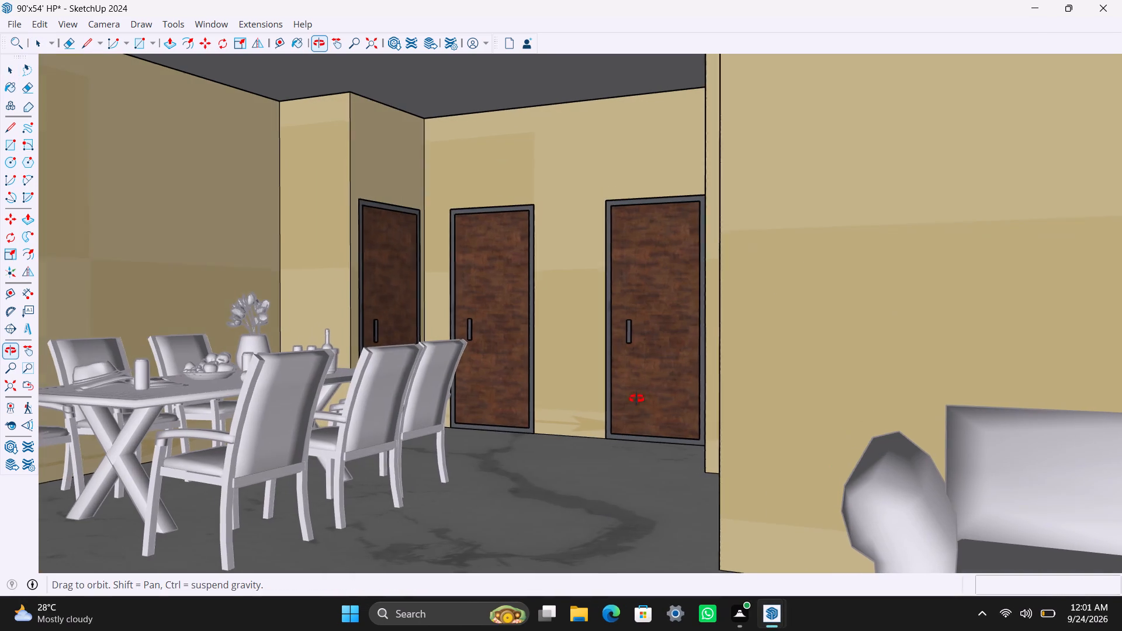
middle_click_drag(636, 398, 557, 414)
scroll(691, 326, "up", 3)
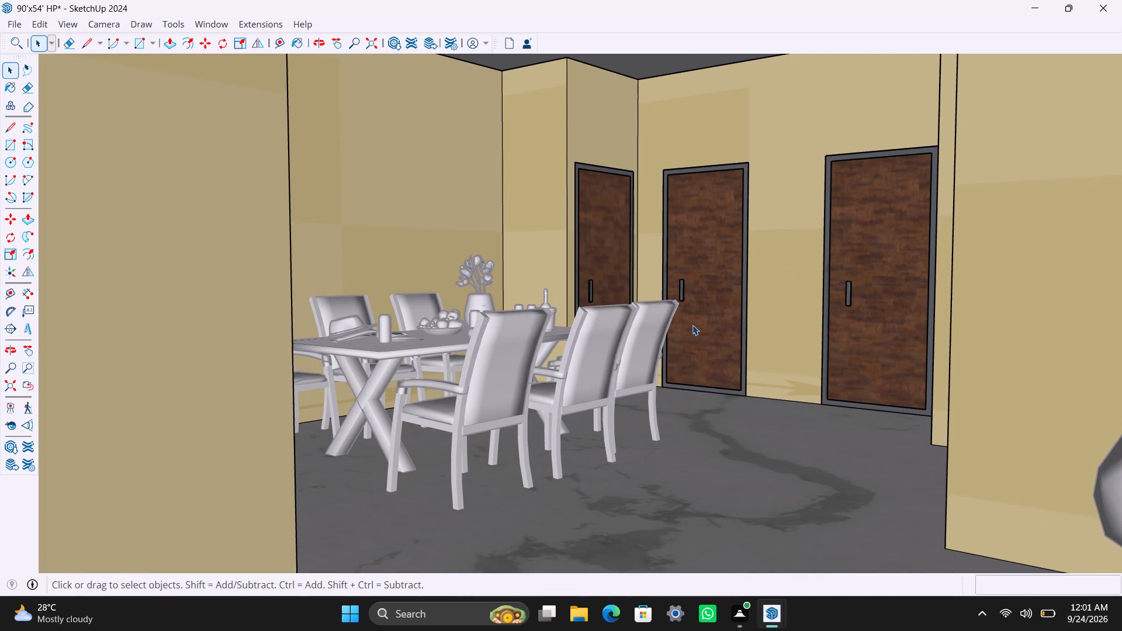
scroll(716, 325, "up", 4)
middle_click_drag(723, 337, 723, 337)
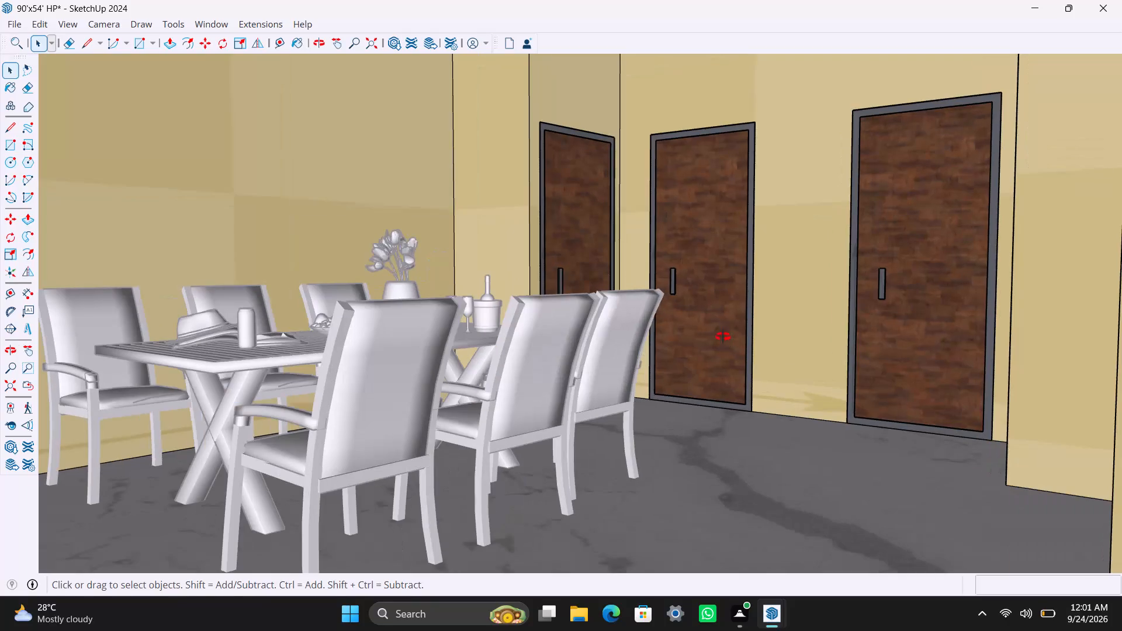
middle_click_drag(723, 337, 715, 352)
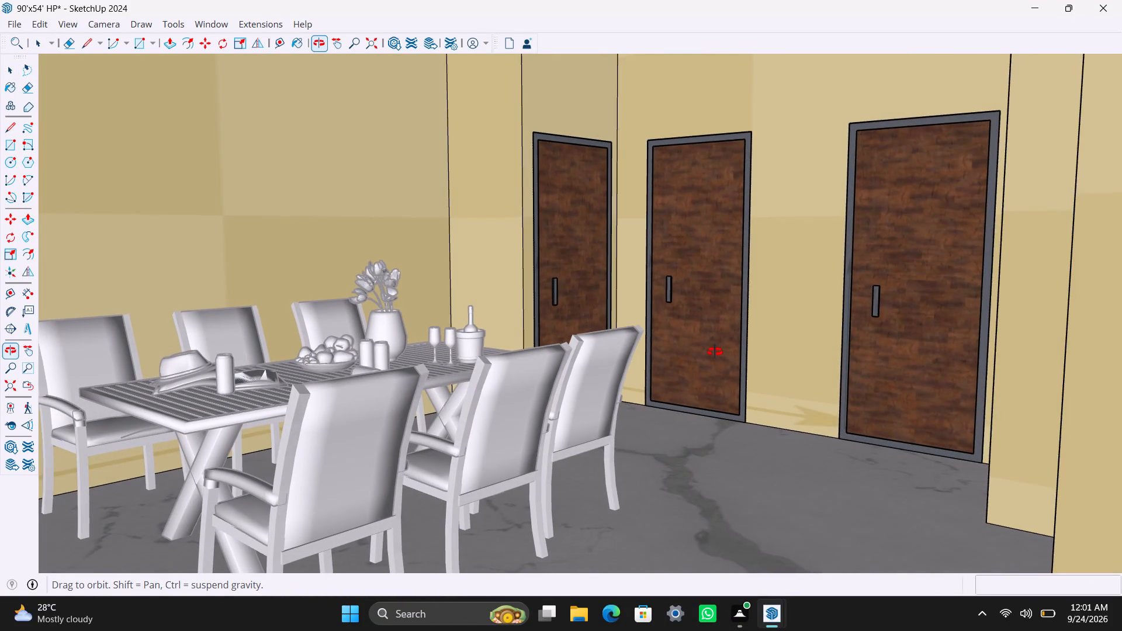
middle_click_drag(715, 352, 709, 355)
middle_click_drag(595, 372, 629, 366, "shift")
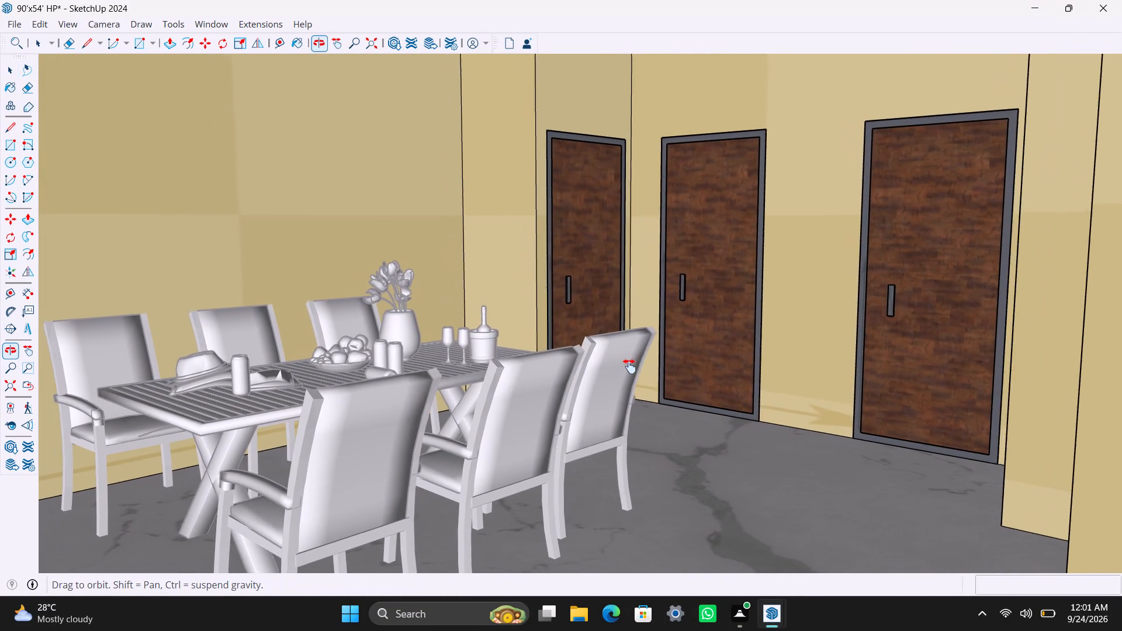
middle_click_drag(629, 366, 640, 369, "shift")
middle_click_drag(418, 389, 525, 375)
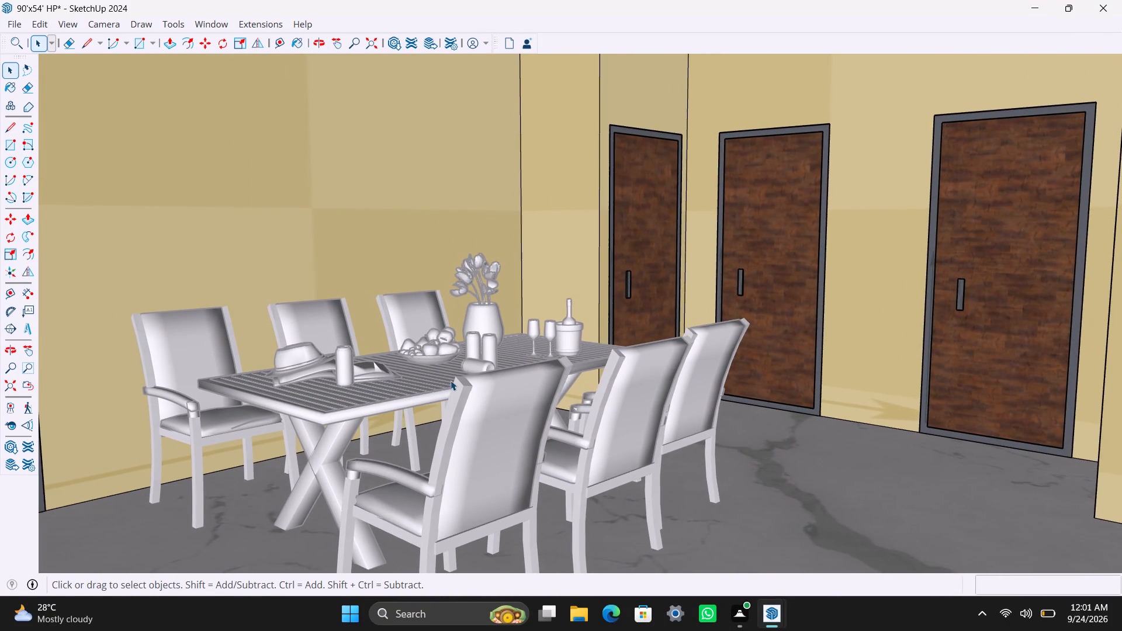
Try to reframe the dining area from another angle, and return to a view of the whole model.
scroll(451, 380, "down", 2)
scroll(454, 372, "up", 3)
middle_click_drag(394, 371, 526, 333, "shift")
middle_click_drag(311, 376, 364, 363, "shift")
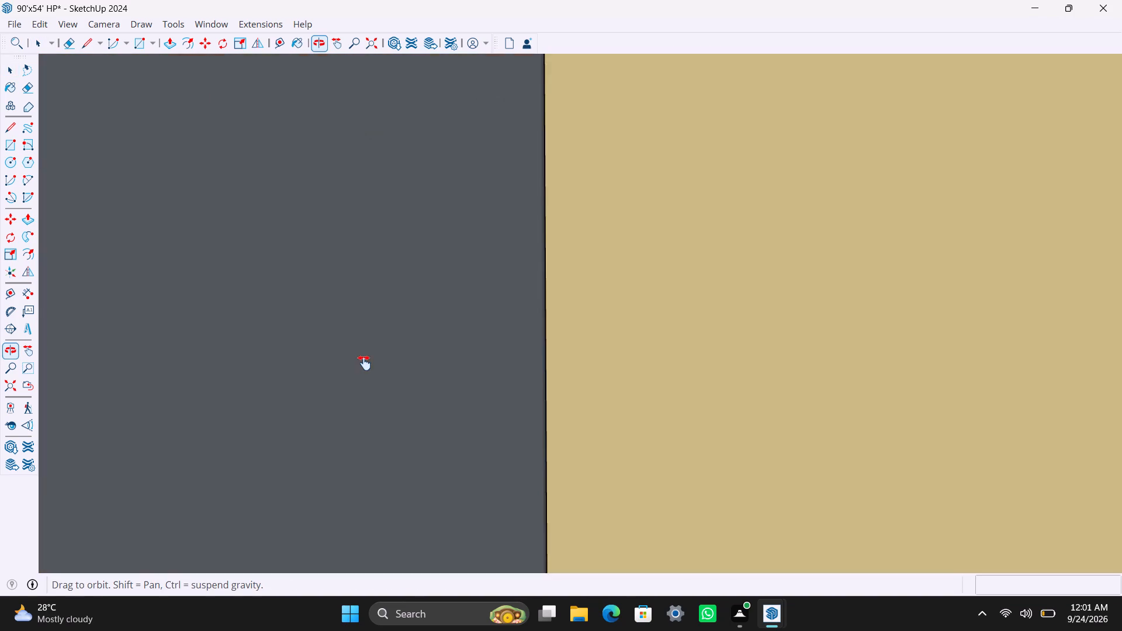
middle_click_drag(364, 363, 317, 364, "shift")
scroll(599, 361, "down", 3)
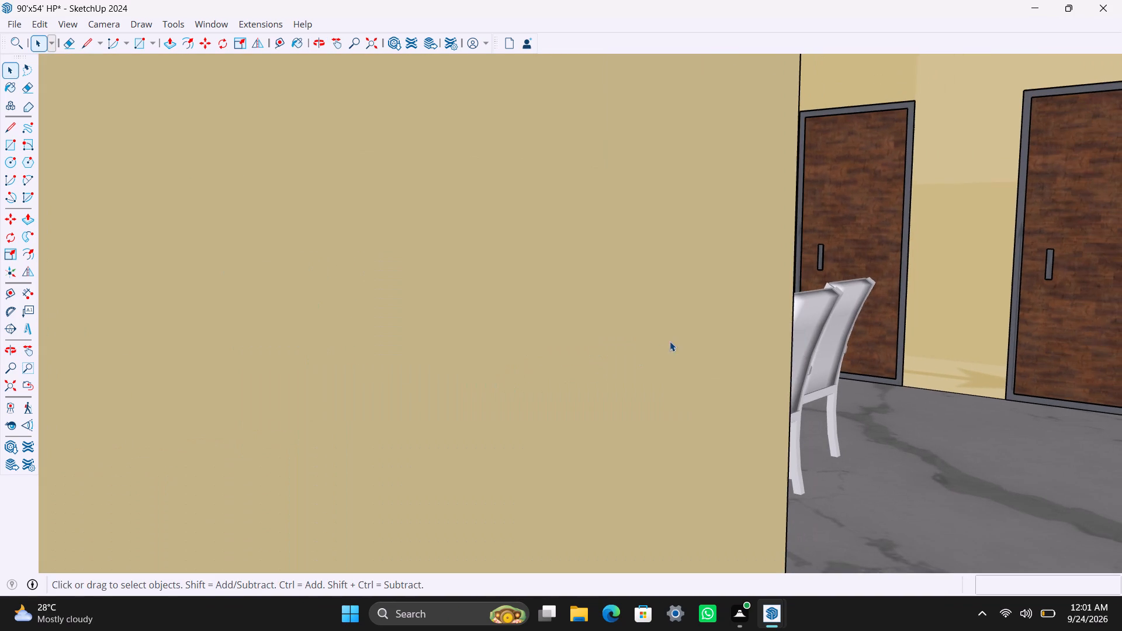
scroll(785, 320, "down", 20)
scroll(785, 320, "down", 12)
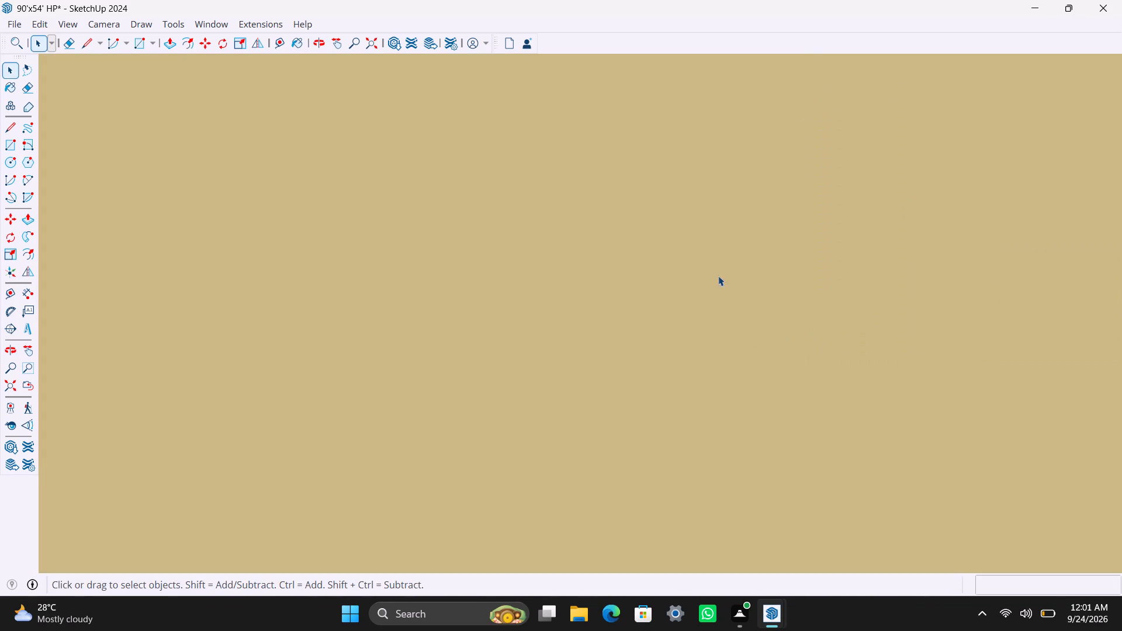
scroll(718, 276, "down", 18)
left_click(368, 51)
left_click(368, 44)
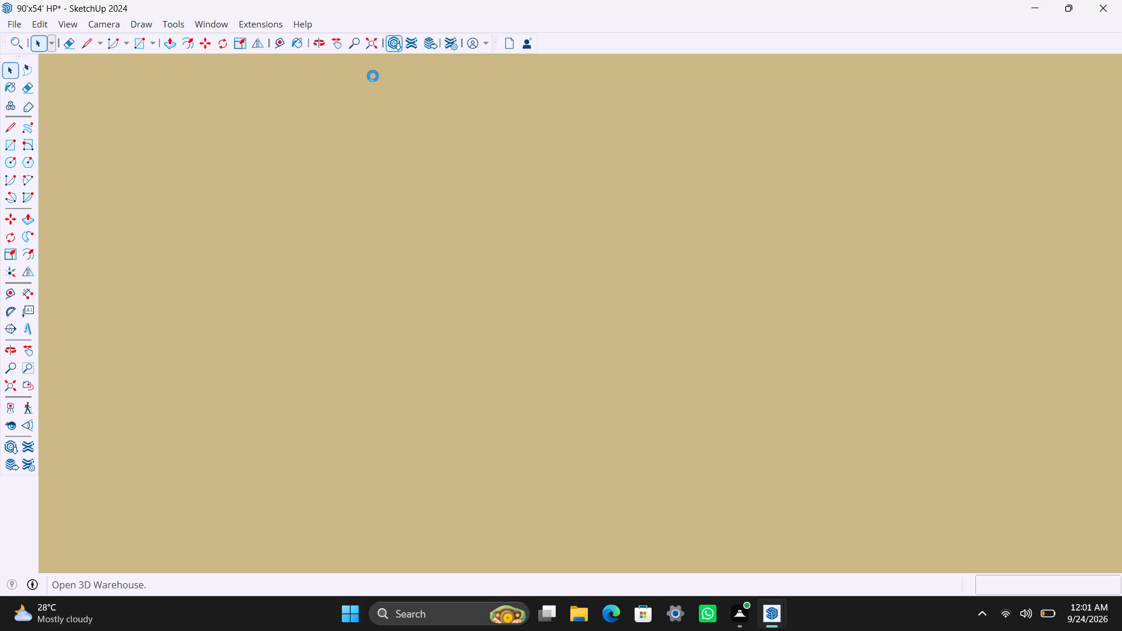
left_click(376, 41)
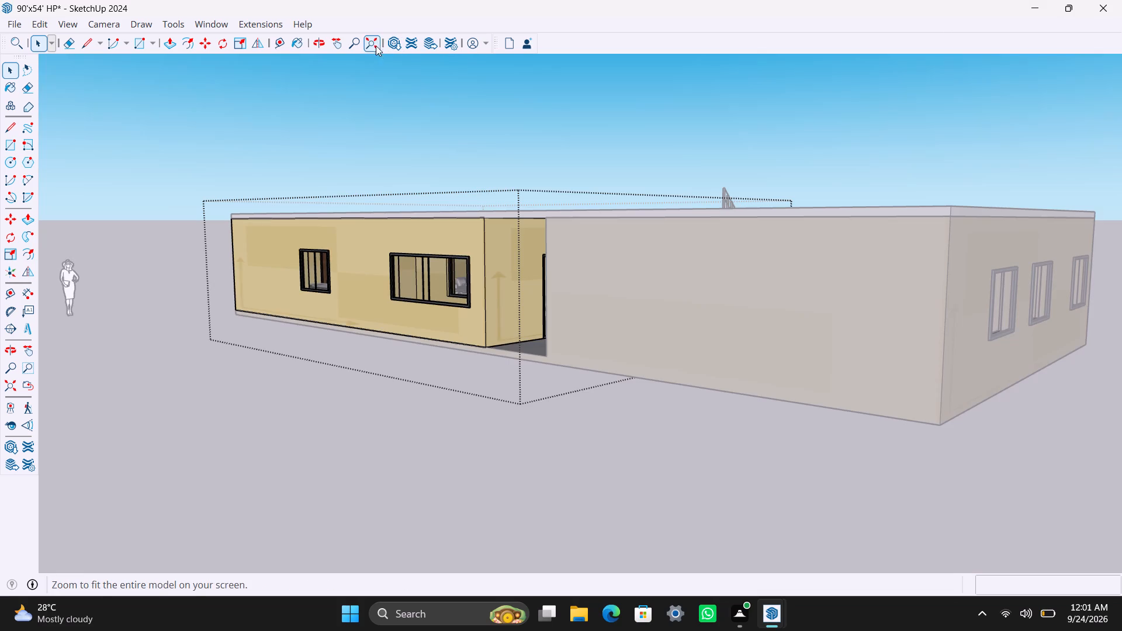
Position the camera on the living area floor just inside the open half of the entrance doorway, facing the dining set.
scroll(535, 282, "up", 7)
middle_click_drag(523, 352, 609, 431)
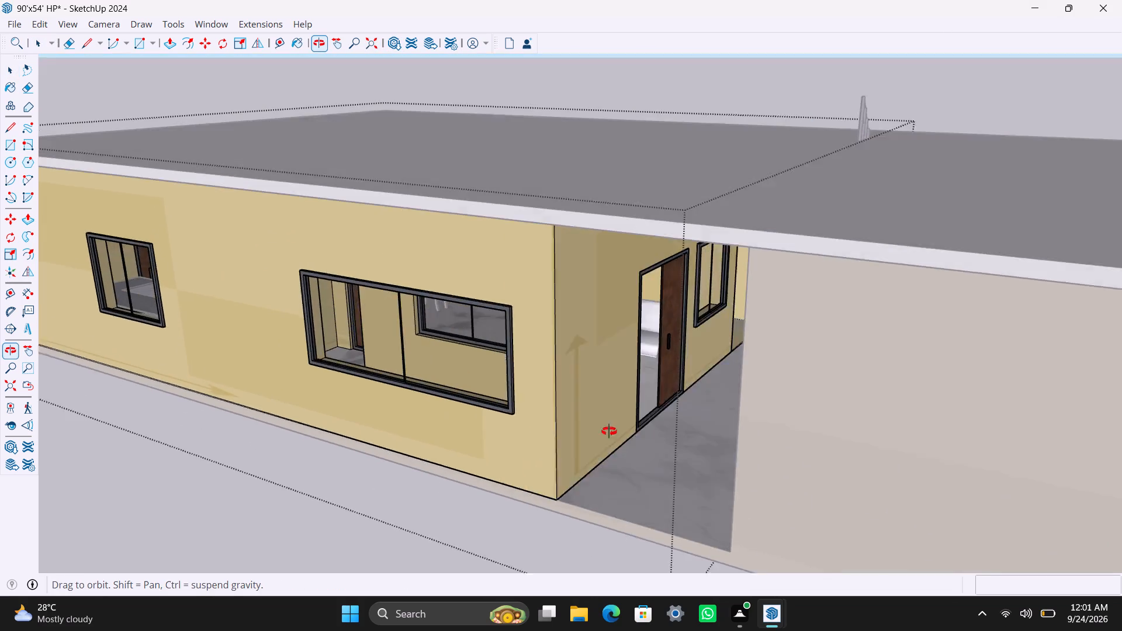
middle_click_drag(609, 431, 535, 448)
scroll(597, 435, "up", 11)
middle_click_drag(585, 449, 534, 477)
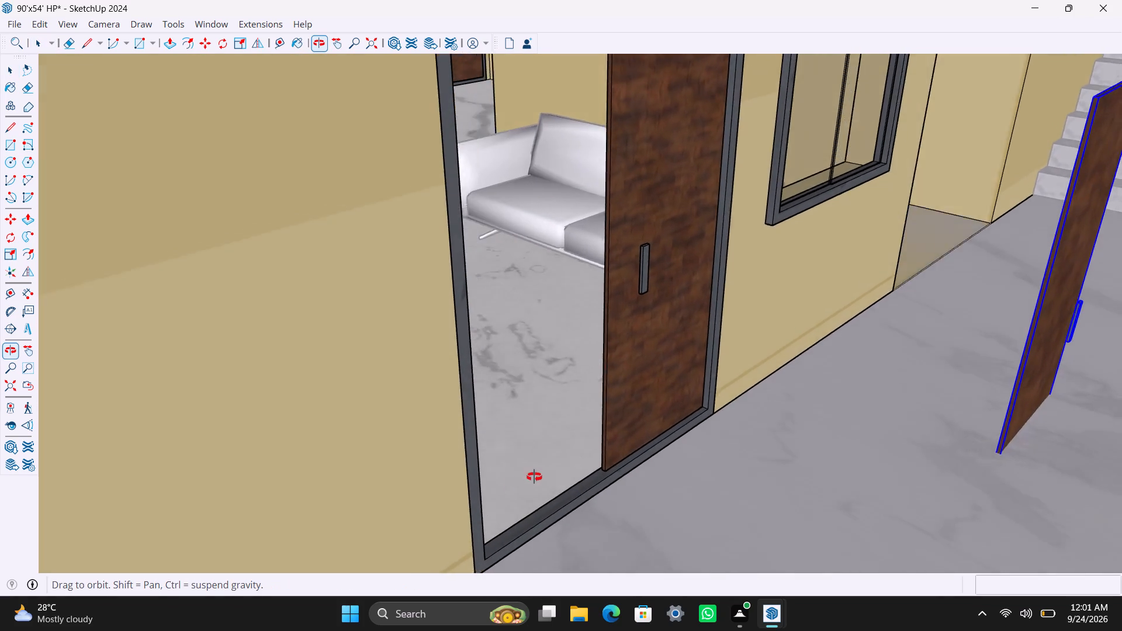
middle_click_drag(534, 477, 522, 489)
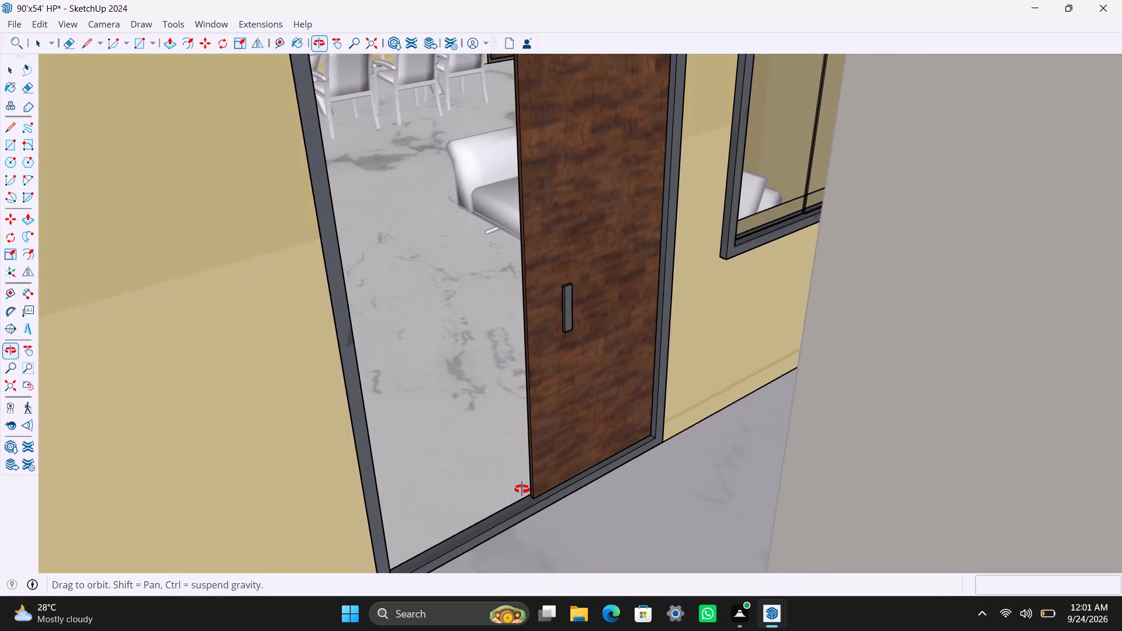
middle_click_drag(522, 489, 522, 494)
scroll(604, 500, "up", 5)
middle_click_drag(424, 474, 390, 434)
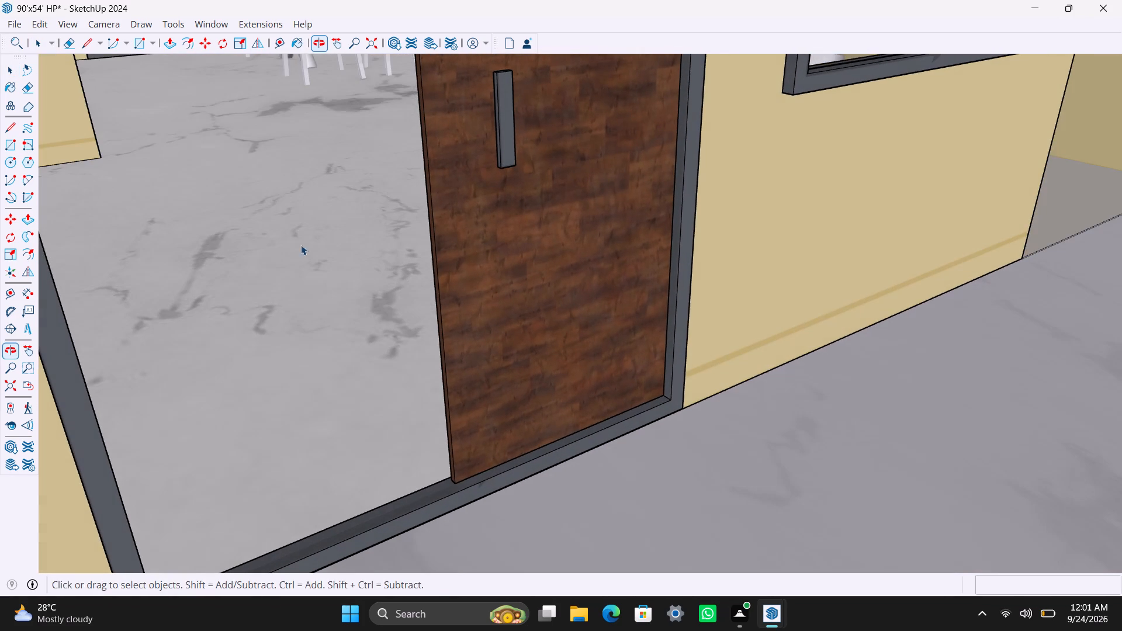
left_click(5, 408)
left_click(120, 399)
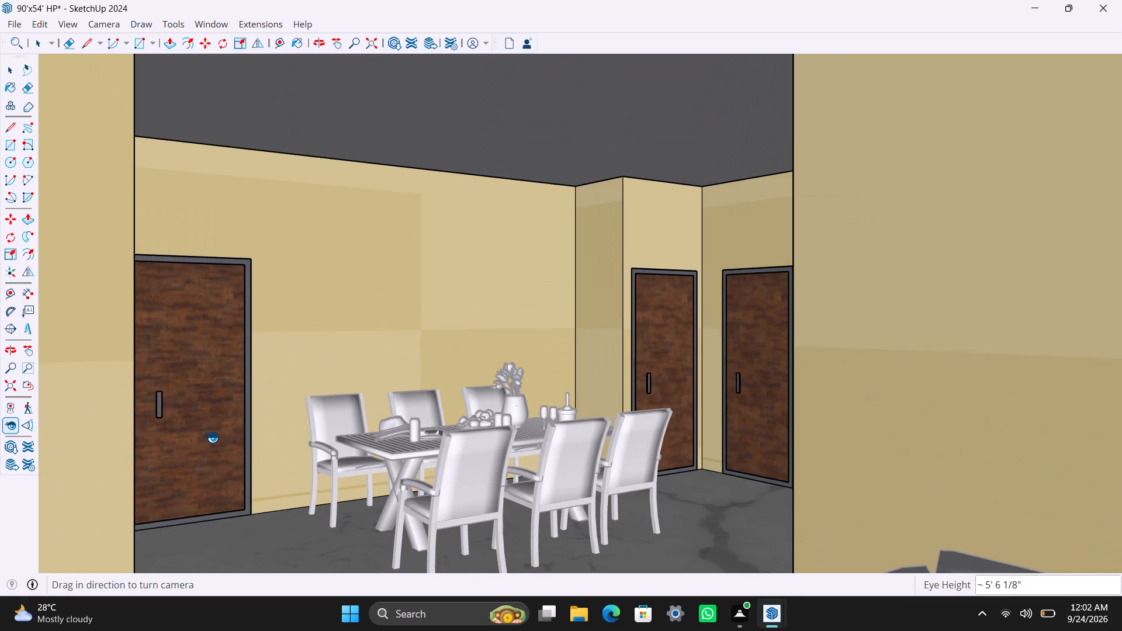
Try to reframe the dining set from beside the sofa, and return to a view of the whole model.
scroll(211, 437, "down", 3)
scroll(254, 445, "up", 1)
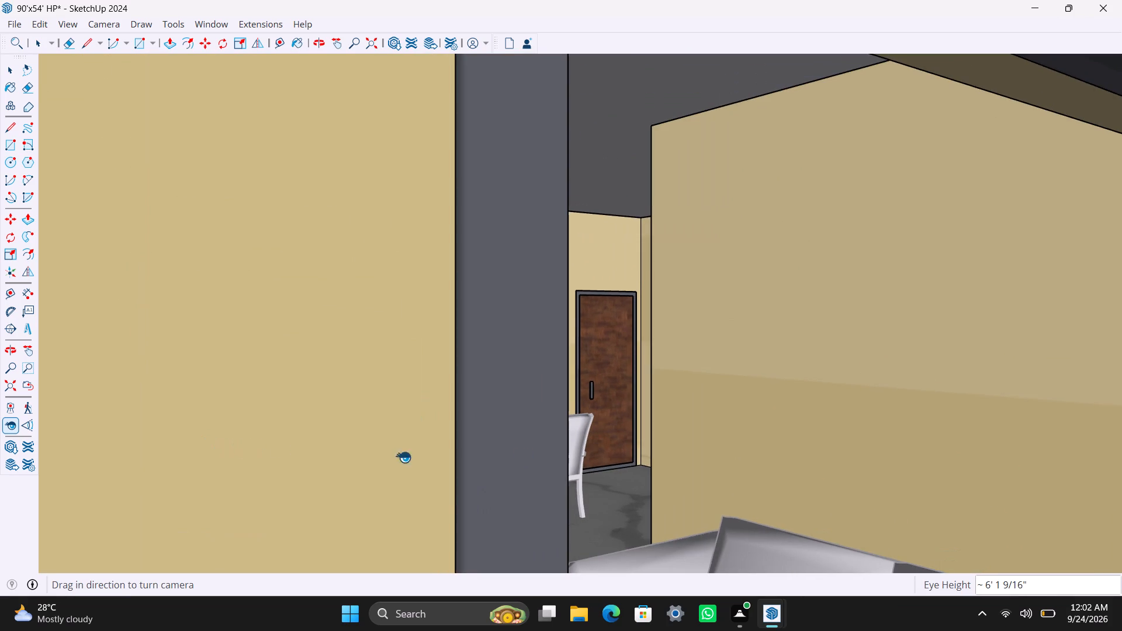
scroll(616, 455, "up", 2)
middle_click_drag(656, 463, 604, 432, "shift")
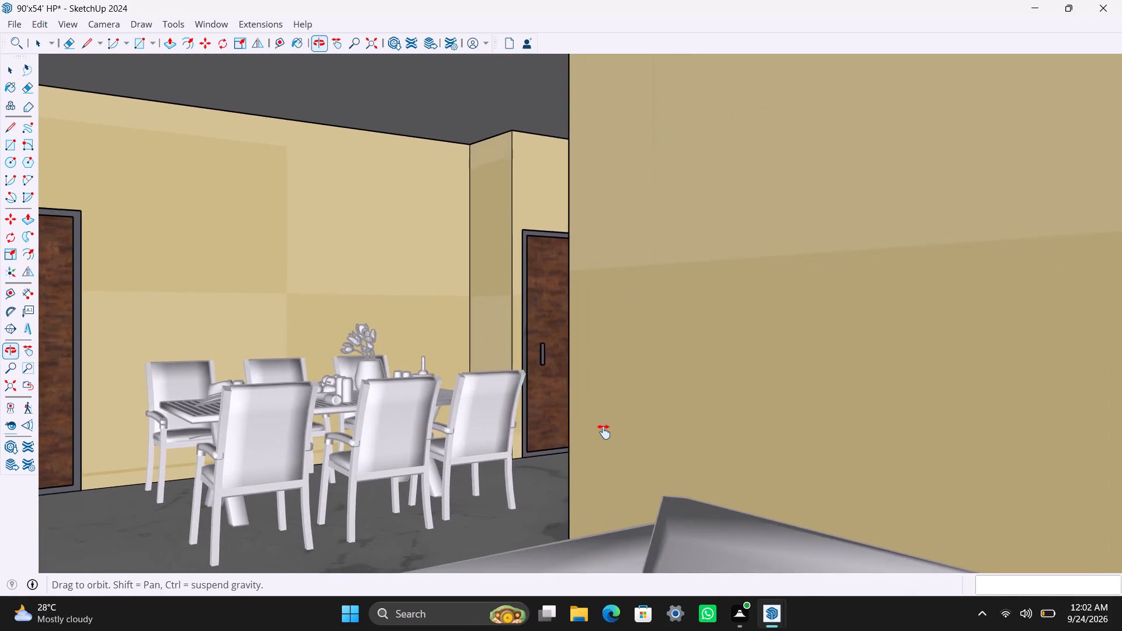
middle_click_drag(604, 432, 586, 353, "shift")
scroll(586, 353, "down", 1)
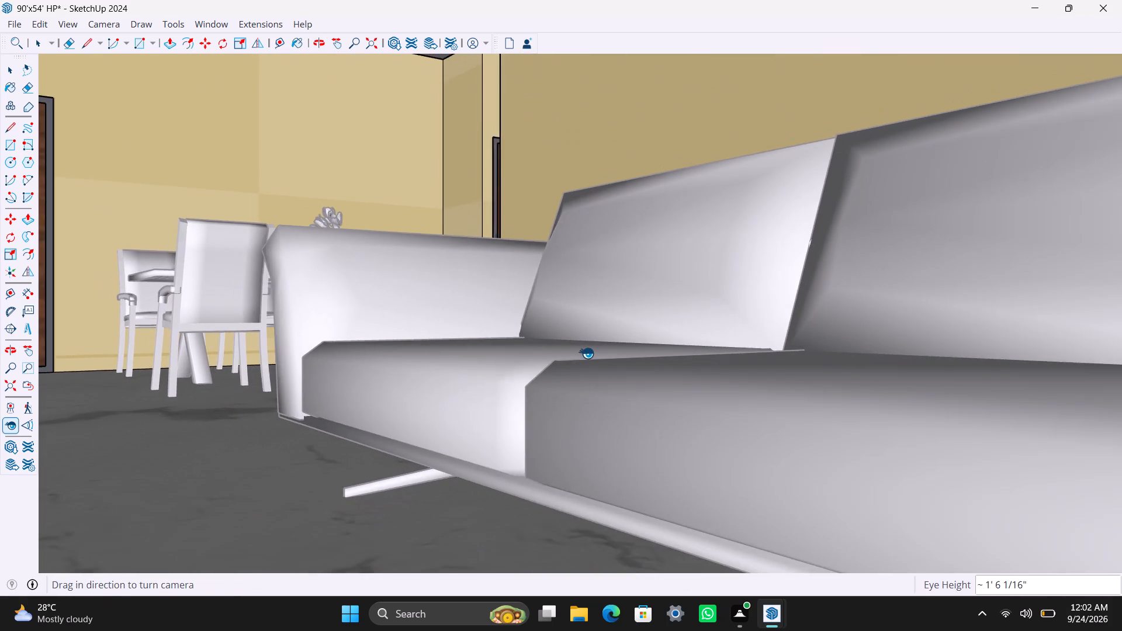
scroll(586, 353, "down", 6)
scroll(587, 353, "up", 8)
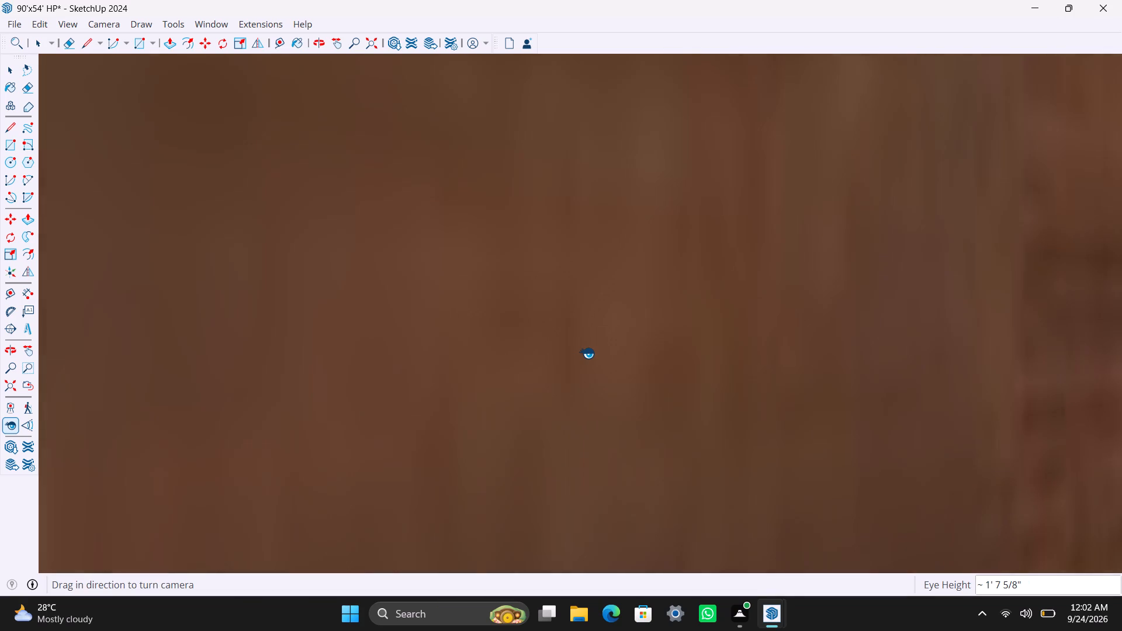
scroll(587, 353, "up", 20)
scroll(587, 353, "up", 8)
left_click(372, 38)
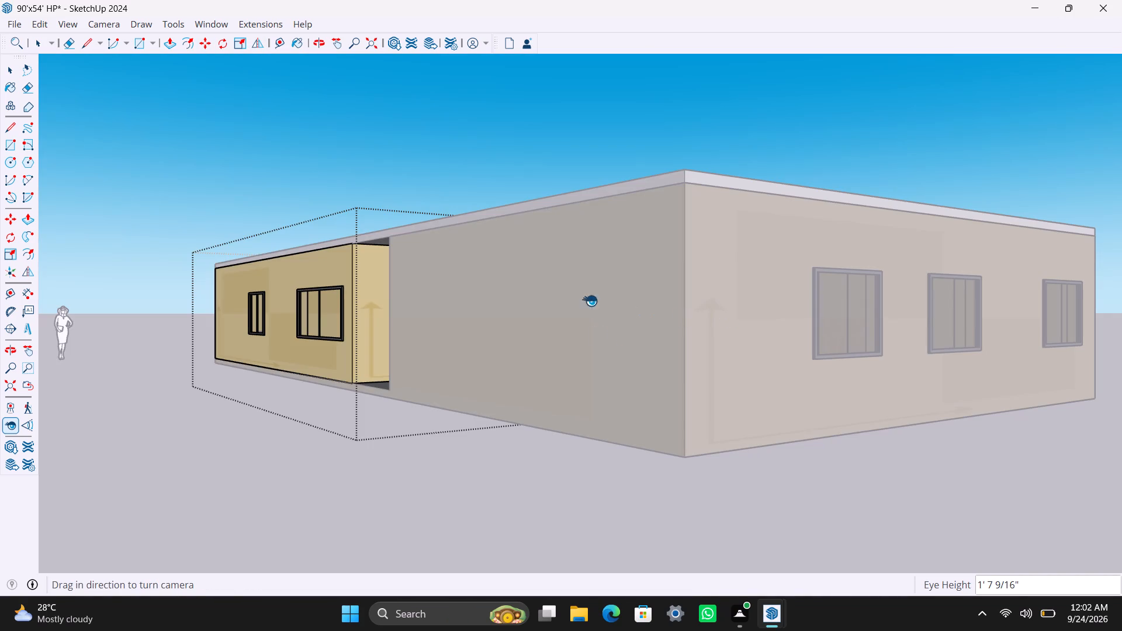
Move one glass pane of the front window facing the dining set out of its frame onto the wall beside it.
middle_click_drag(415, 355, 753, 396)
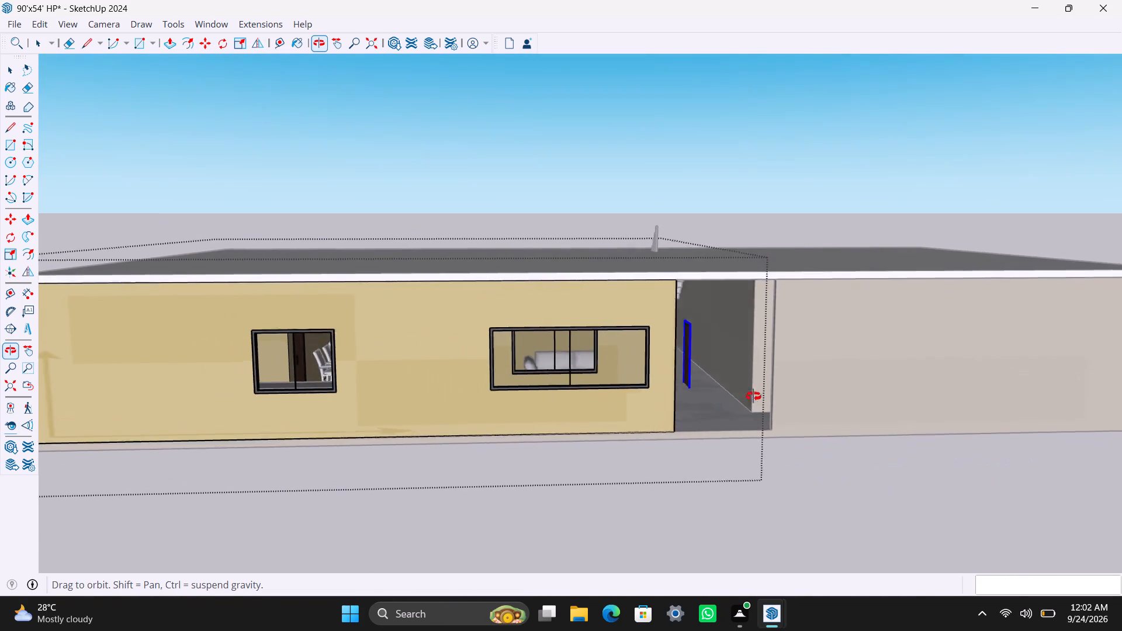
middle_click_drag(753, 396, 843, 391)
scroll(414, 367, "up", 7)
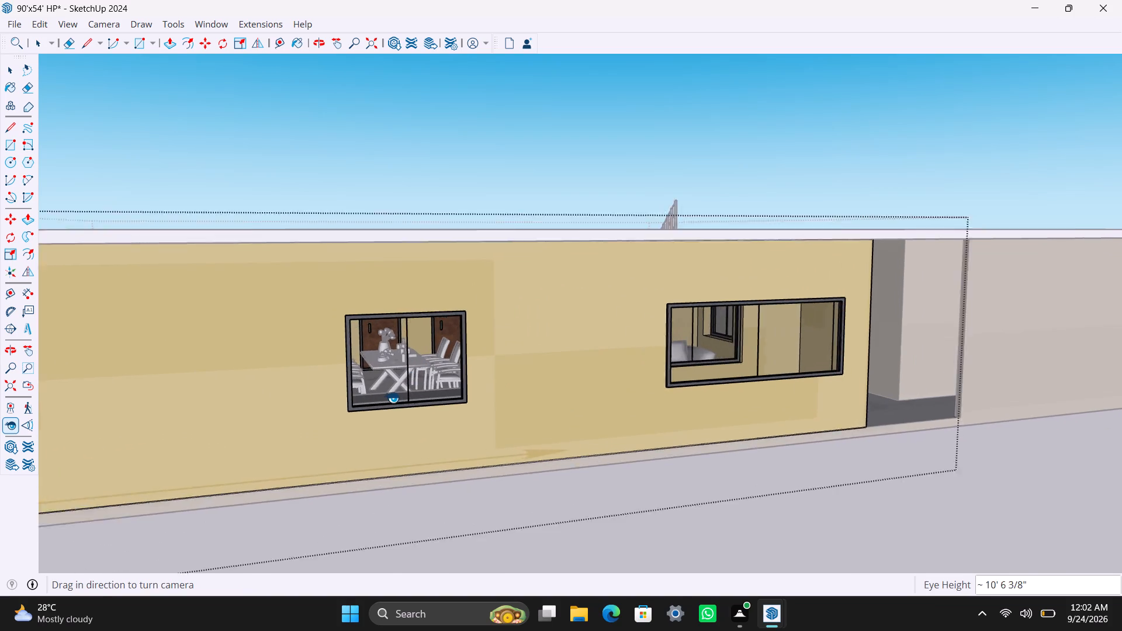
key("space")
left_click(386, 389)
double_click(386, 389)
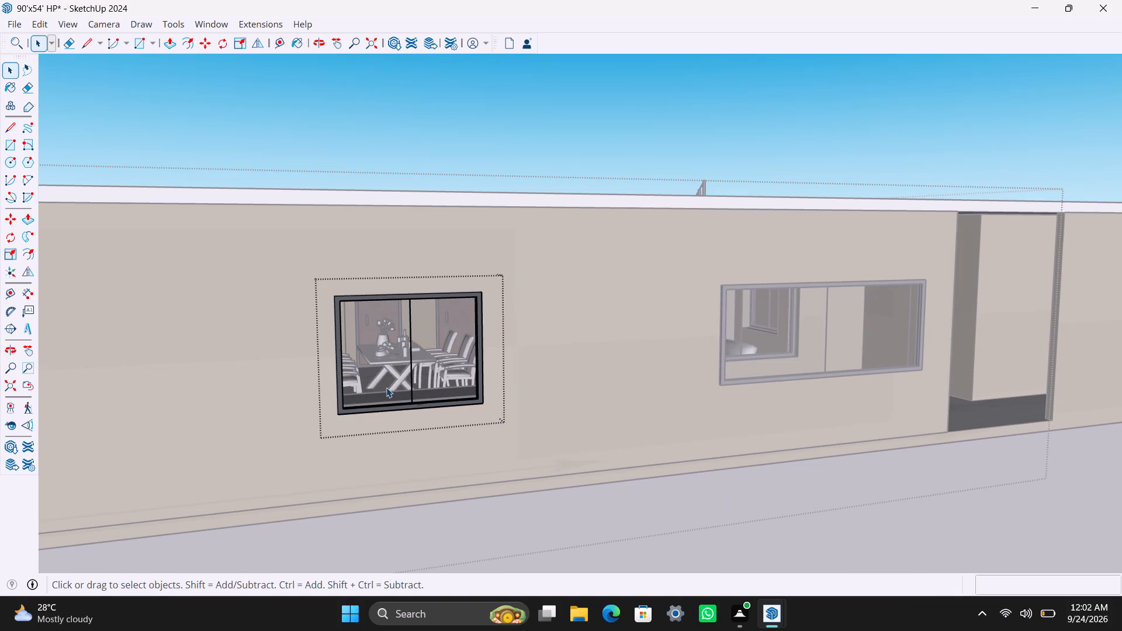
left_click(386, 382)
key("m")
left_click(386, 382)
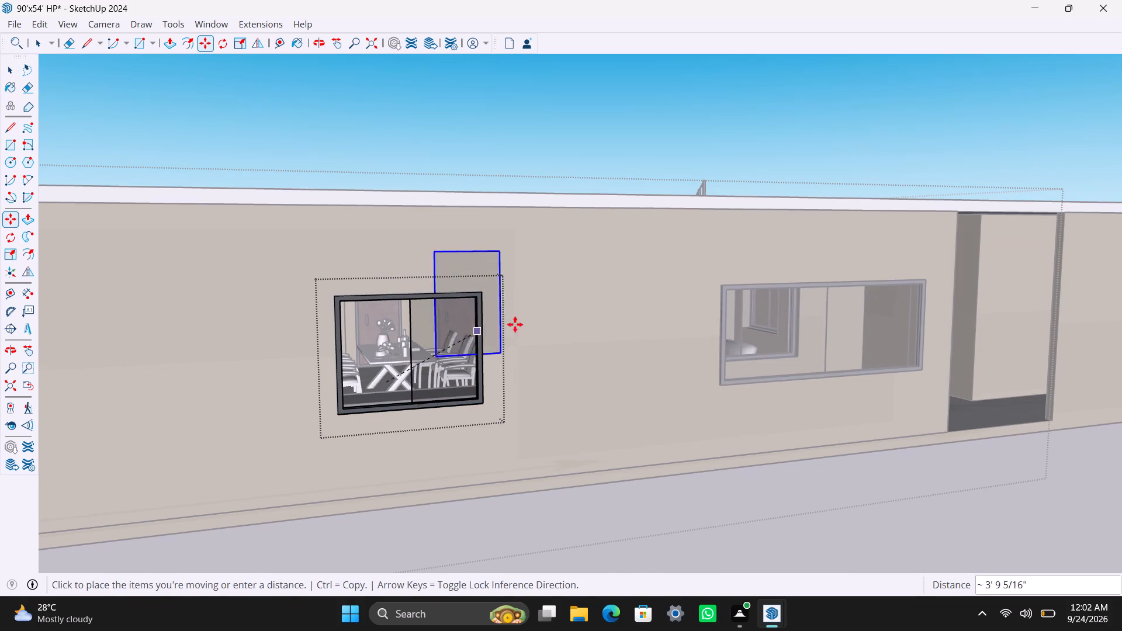
left_click(532, 322)
key("space")
scroll(390, 375, "up", 3)
middle_click_drag(389, 387, 351, 462)
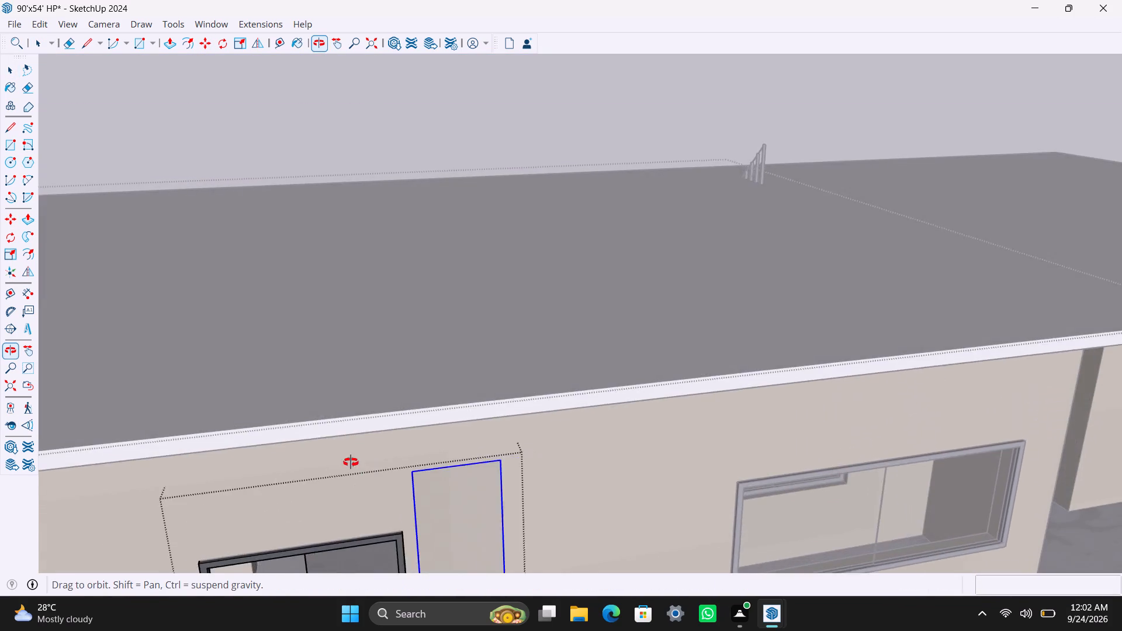
middle_click_drag(351, 462, 331, 432)
middle_click_drag(317, 462, 351, 403)
scroll(347, 408, "up", 1, "shift")
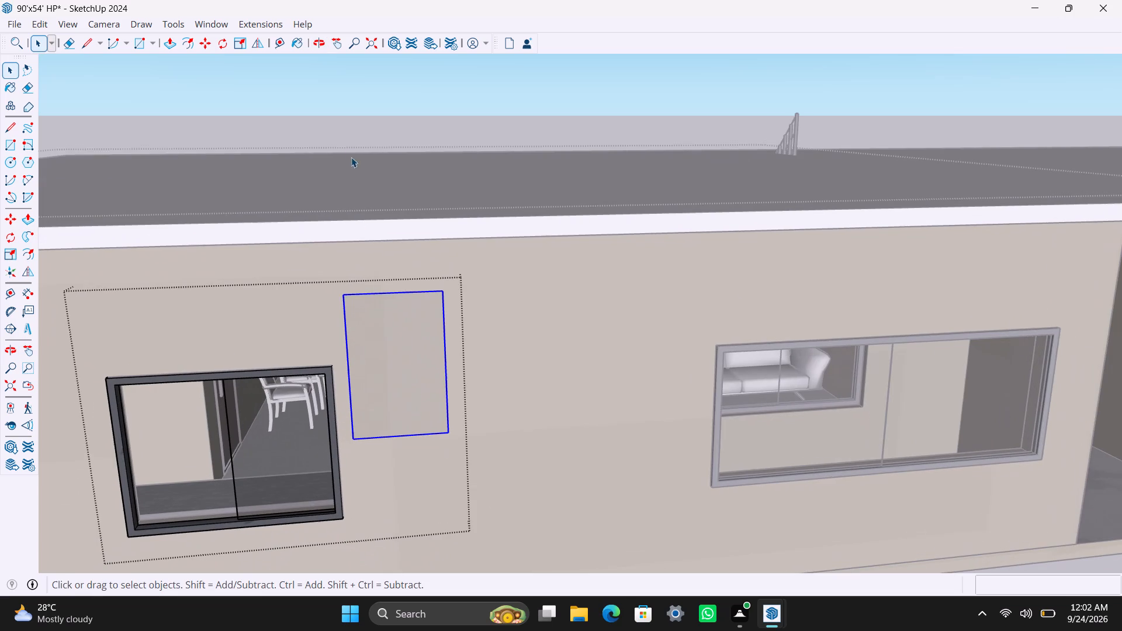
left_click(351, 138)
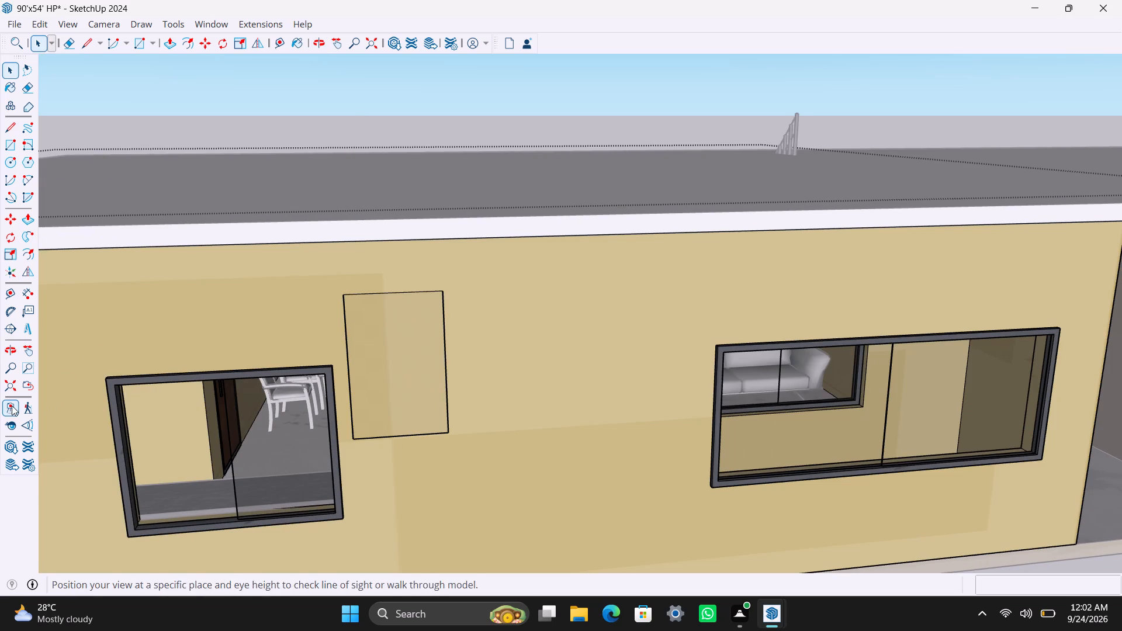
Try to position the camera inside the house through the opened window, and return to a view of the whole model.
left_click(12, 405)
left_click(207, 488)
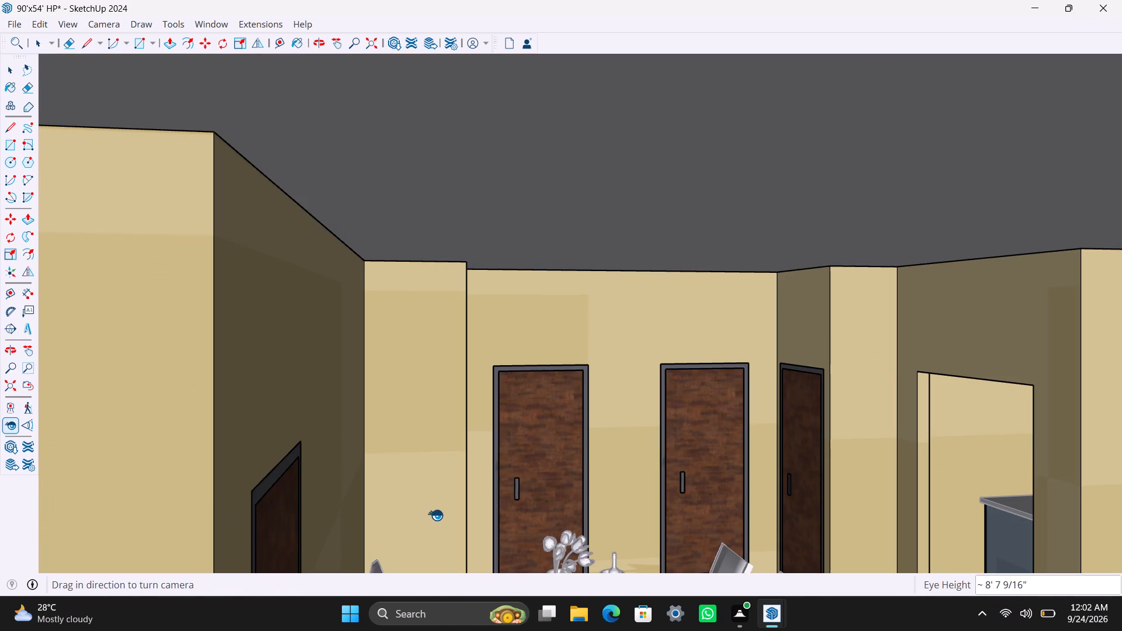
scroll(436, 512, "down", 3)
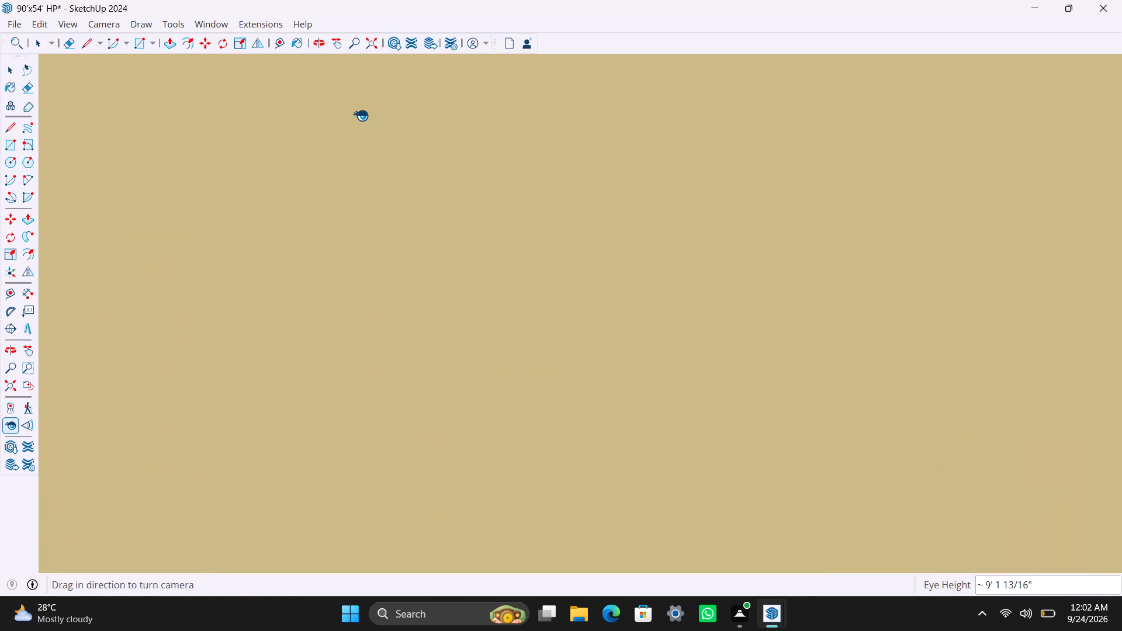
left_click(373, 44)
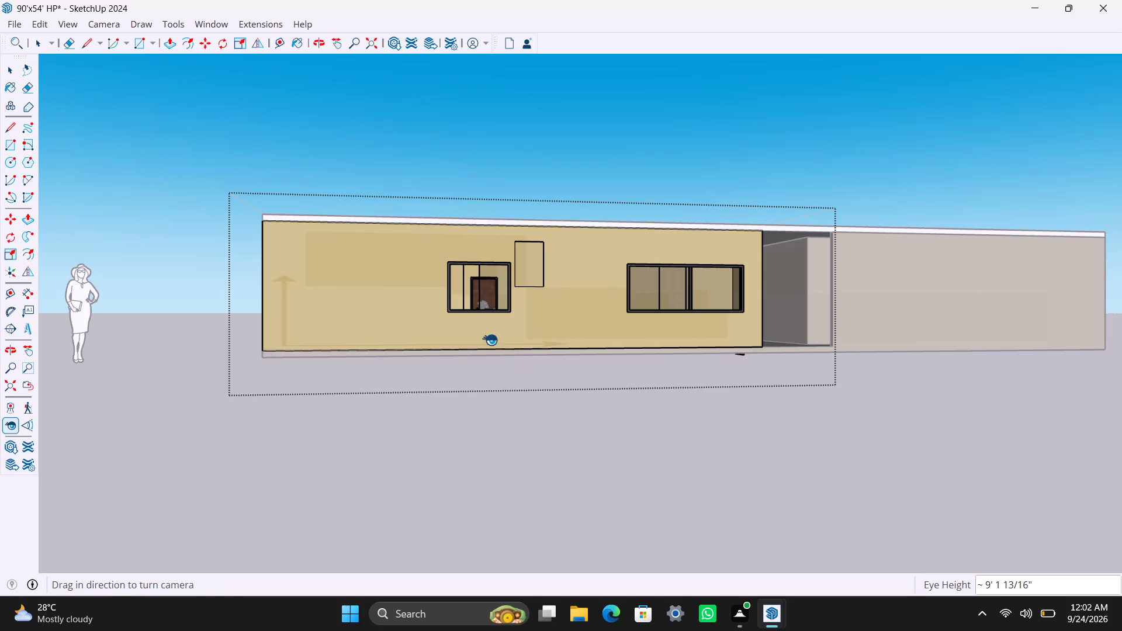
Exit the open wall group and its parent group to return to the top level of the model.
middle_click_drag(472, 331, 278, 468)
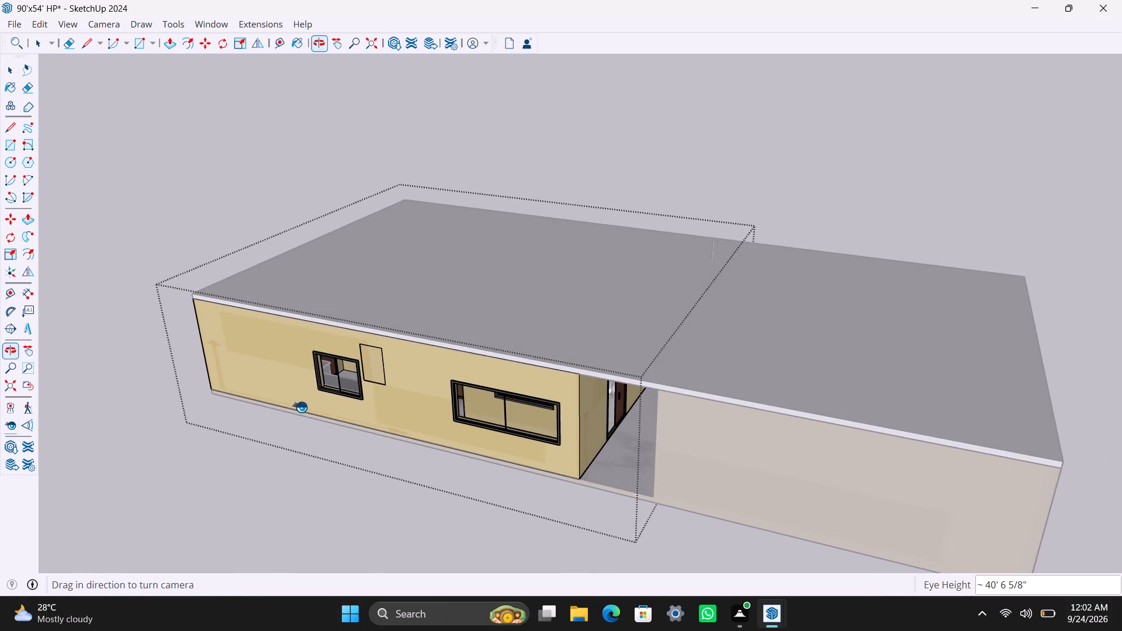
scroll(312, 400, "up", 9)
key("space")
left_click(123, 507)
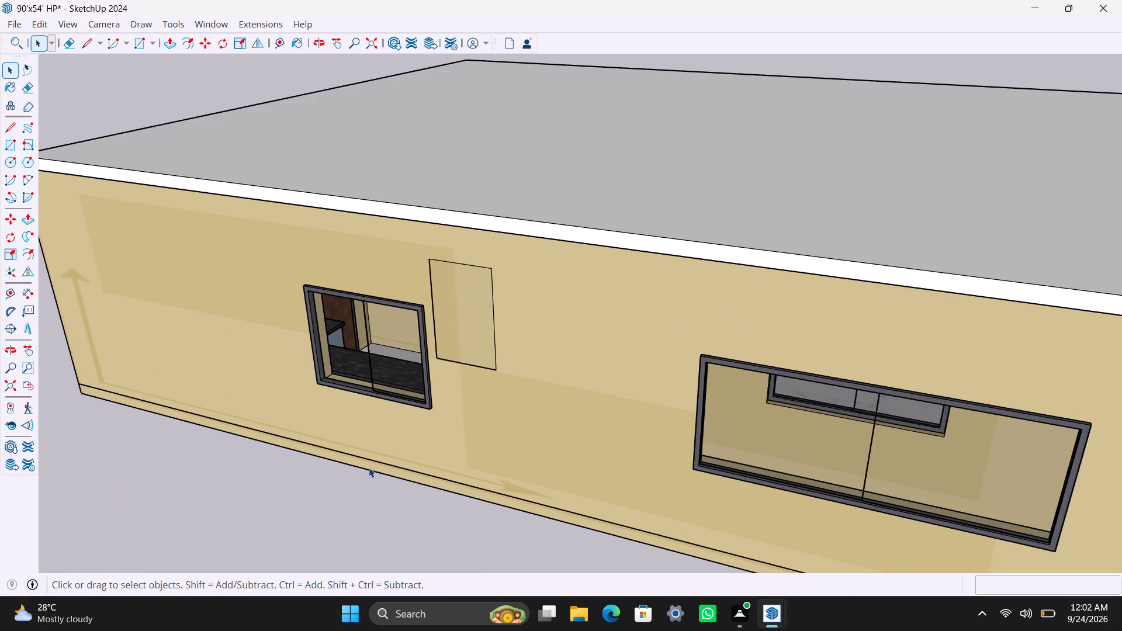
left_click(197, 519)
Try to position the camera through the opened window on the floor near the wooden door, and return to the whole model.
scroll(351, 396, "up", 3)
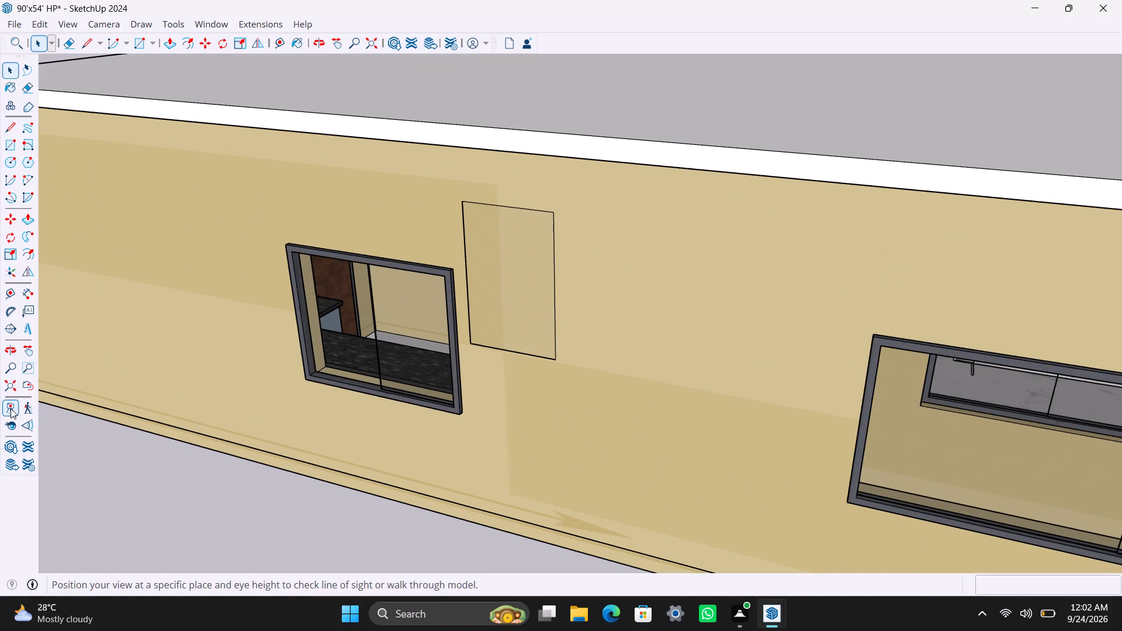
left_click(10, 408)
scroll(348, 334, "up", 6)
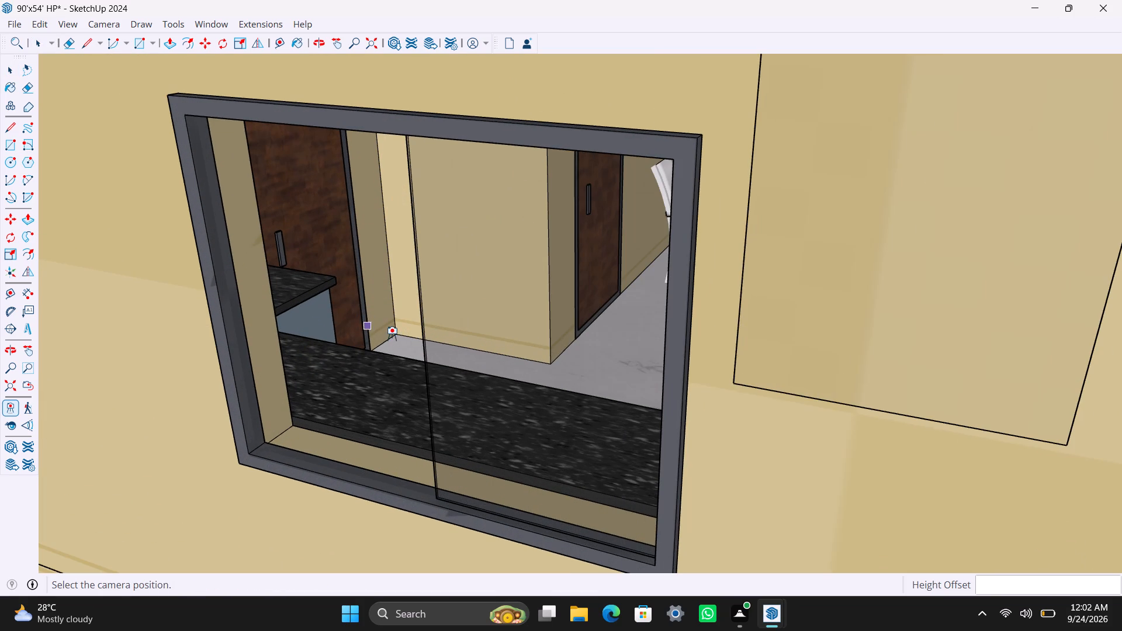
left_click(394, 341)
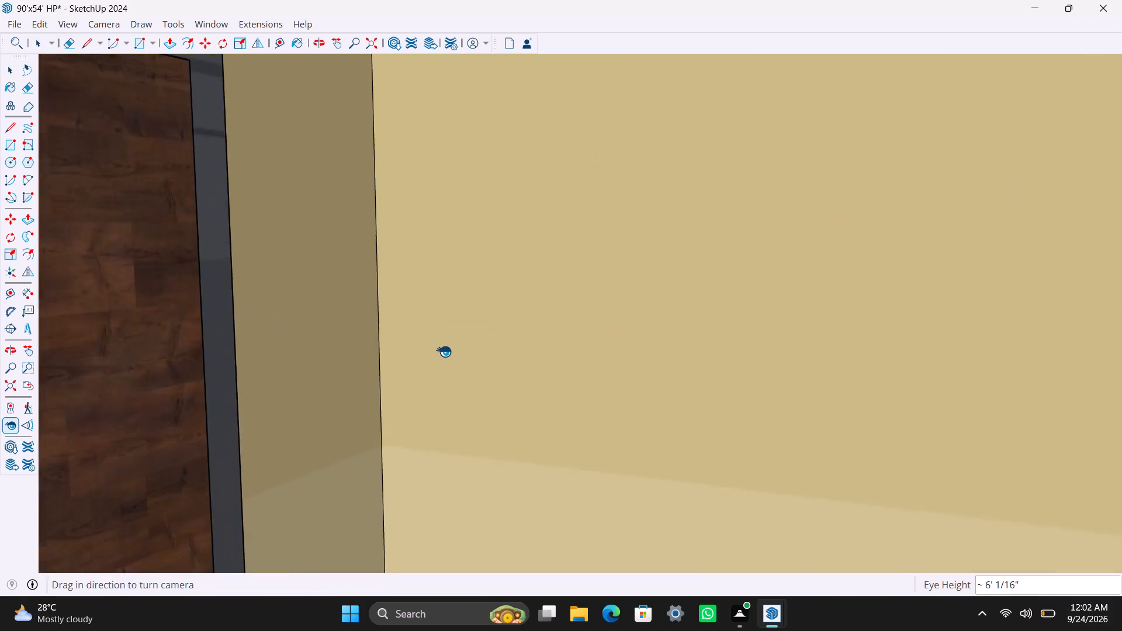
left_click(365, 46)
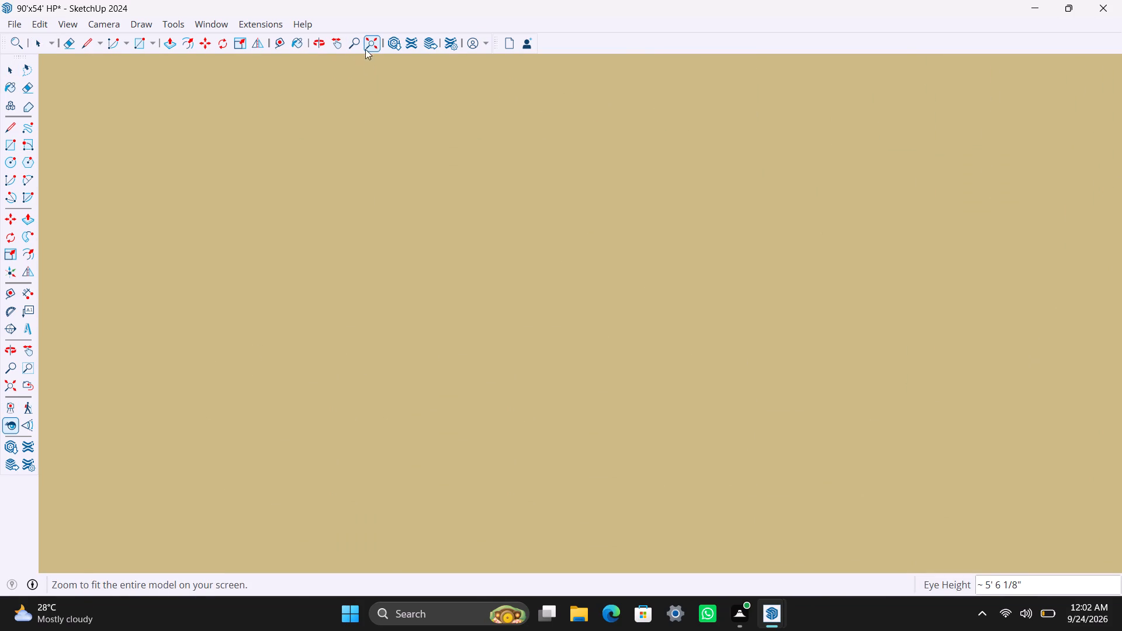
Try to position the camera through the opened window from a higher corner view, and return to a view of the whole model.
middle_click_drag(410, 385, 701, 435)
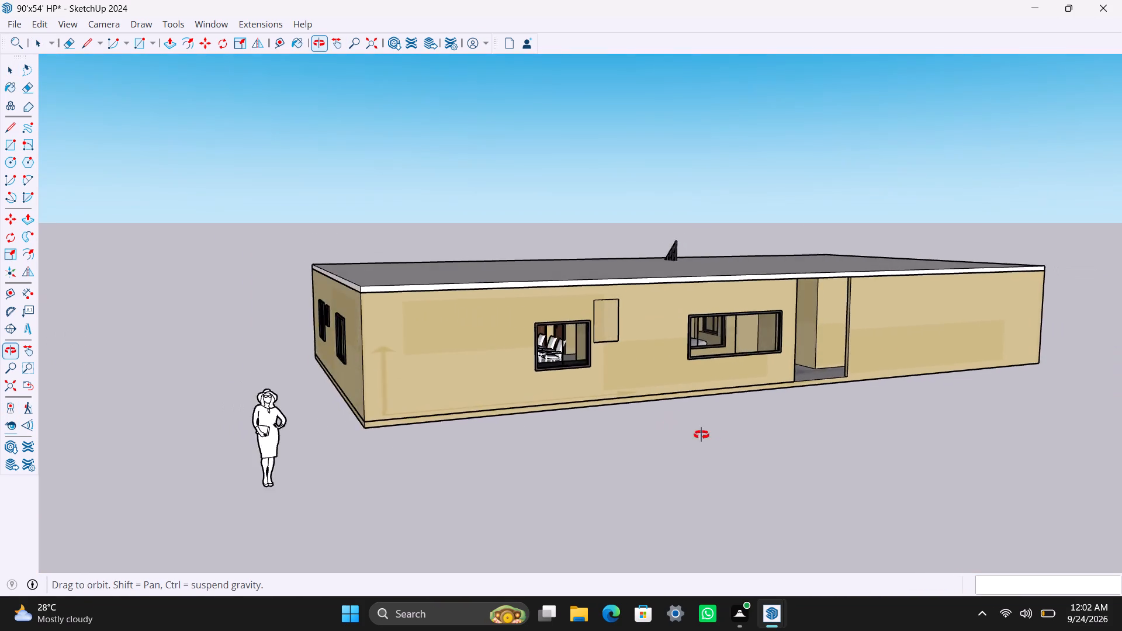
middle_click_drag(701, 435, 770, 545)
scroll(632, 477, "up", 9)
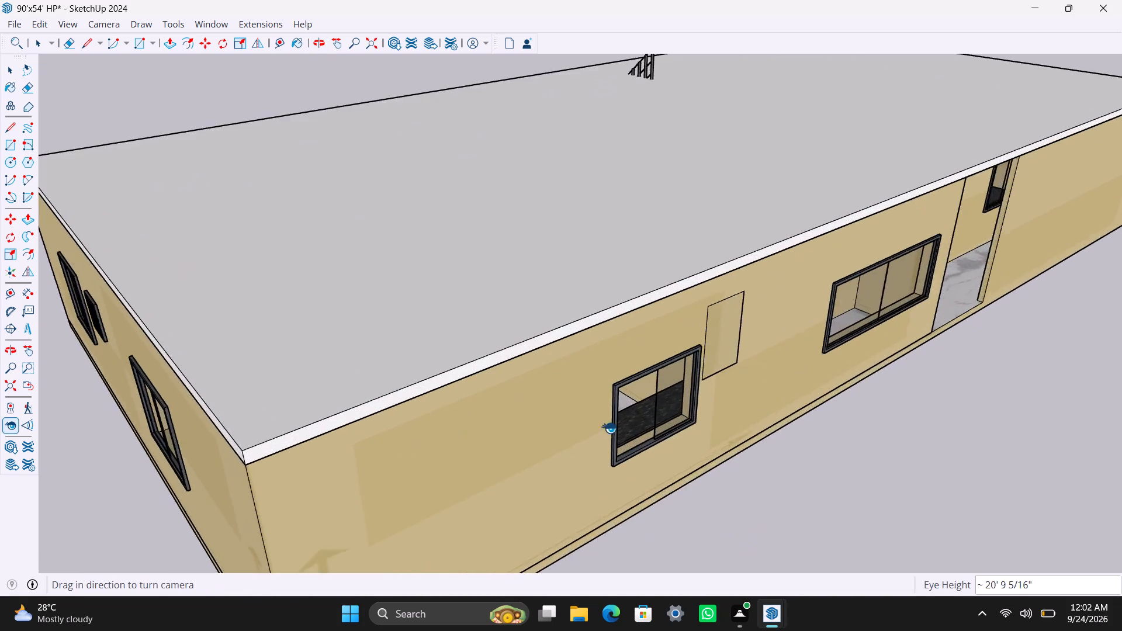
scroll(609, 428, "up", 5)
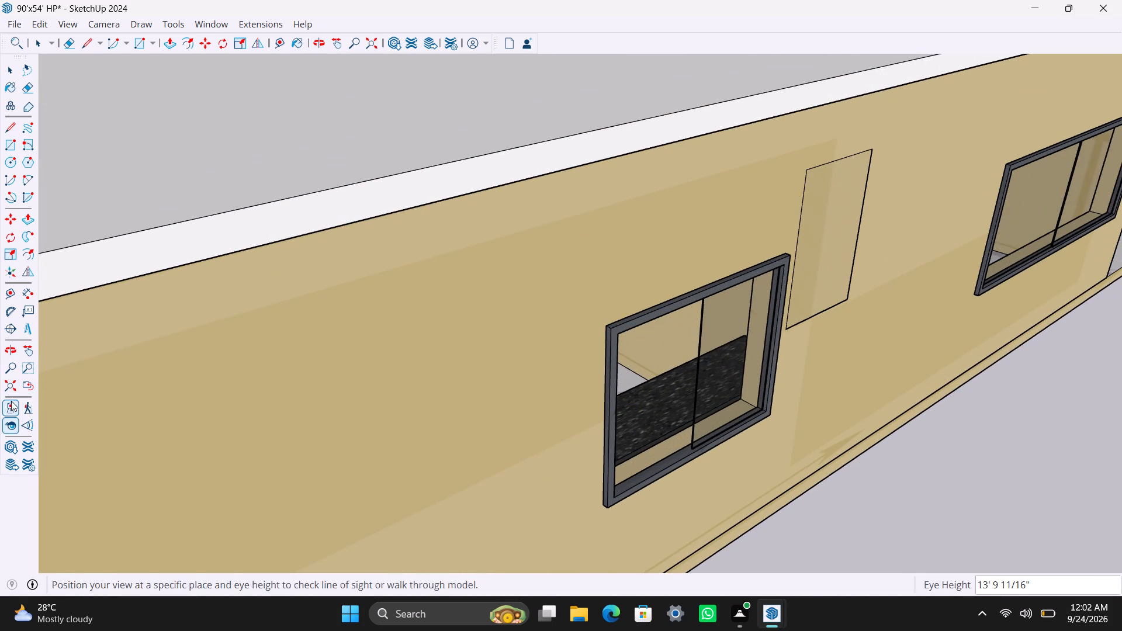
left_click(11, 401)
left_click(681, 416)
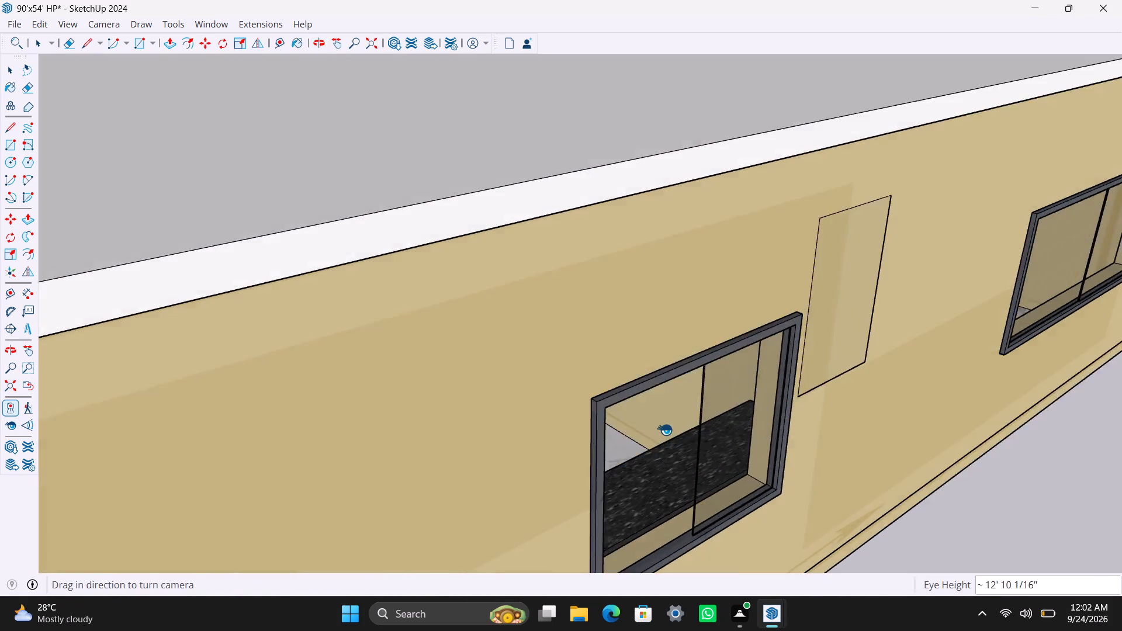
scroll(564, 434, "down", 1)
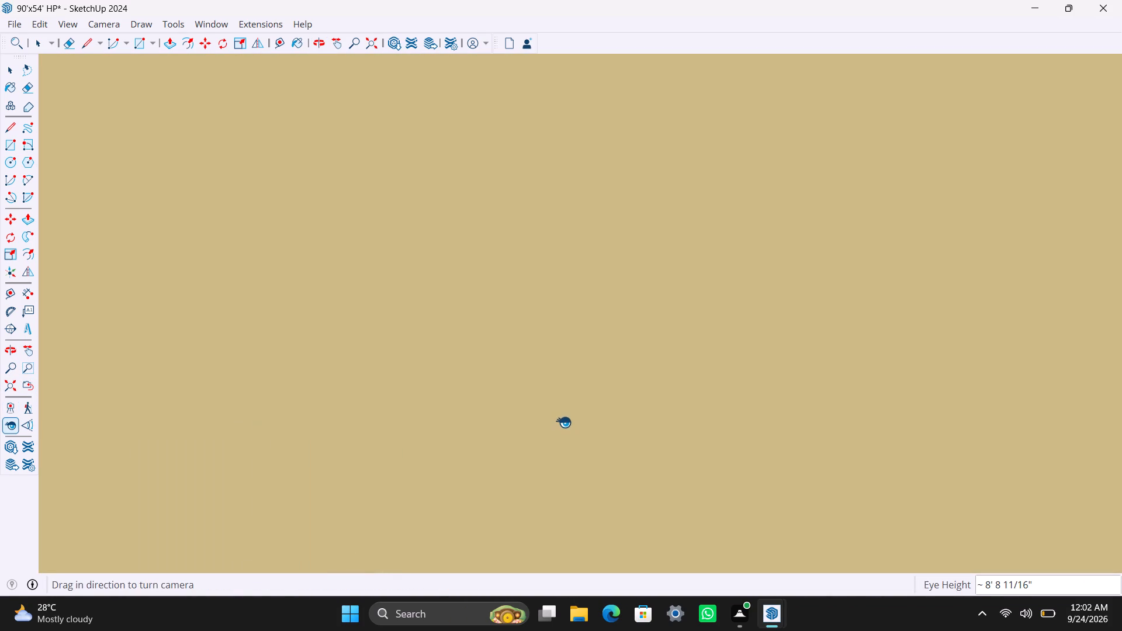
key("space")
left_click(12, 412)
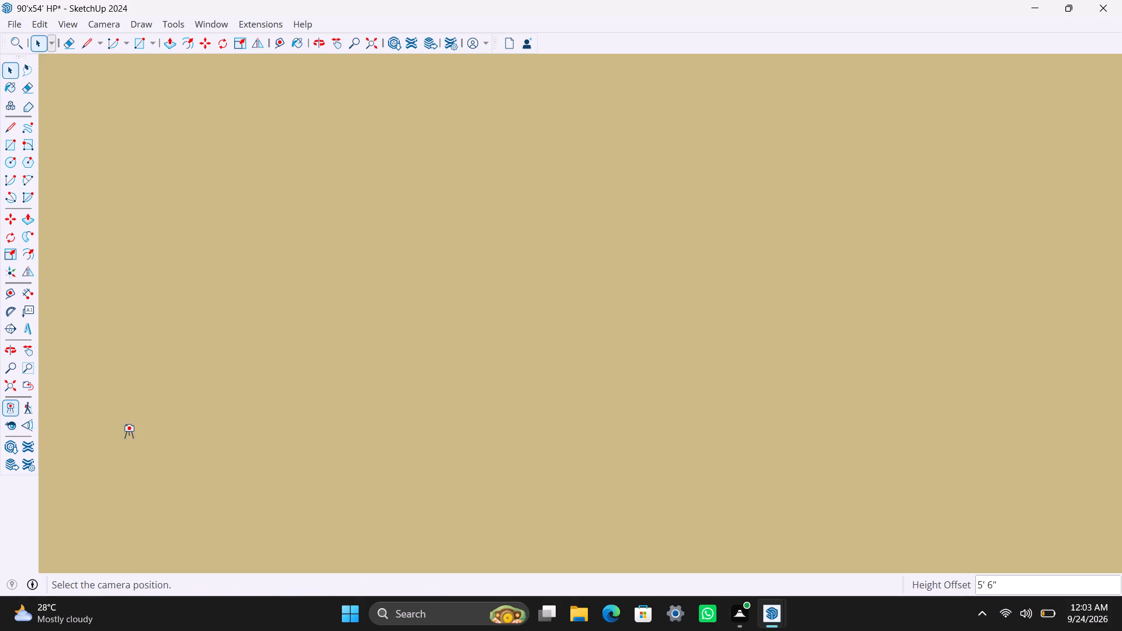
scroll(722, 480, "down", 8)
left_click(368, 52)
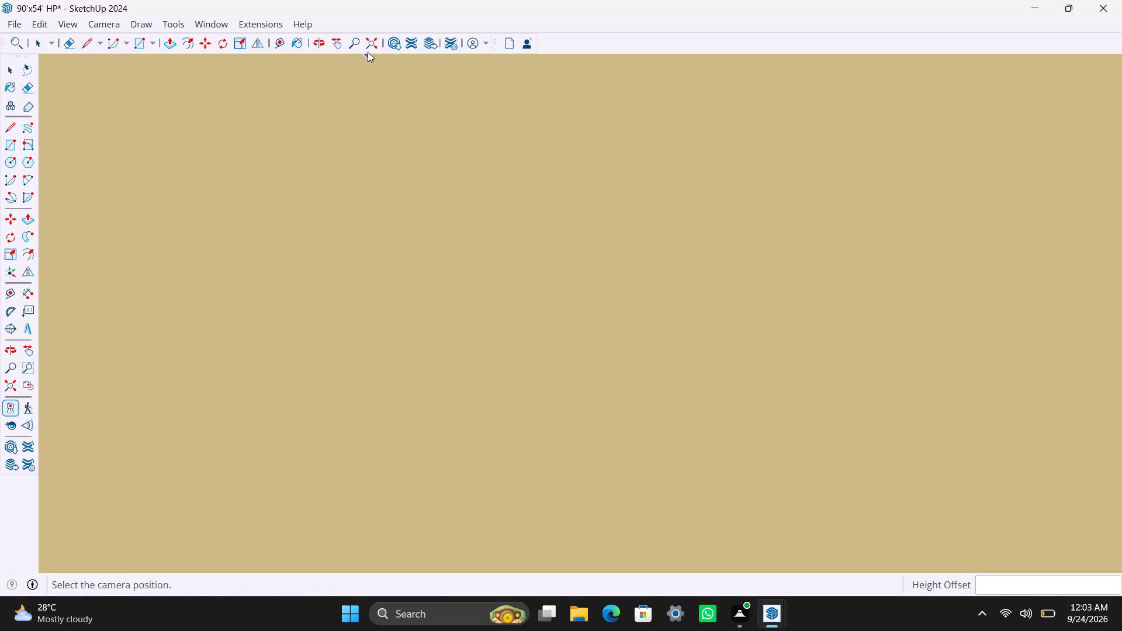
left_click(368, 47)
Position the camera through the opened window on the floor beyond the black countertop, facing the dining set and wooden doors.
scroll(531, 289, "down", 5)
middle_click_drag(621, 323, 476, 439)
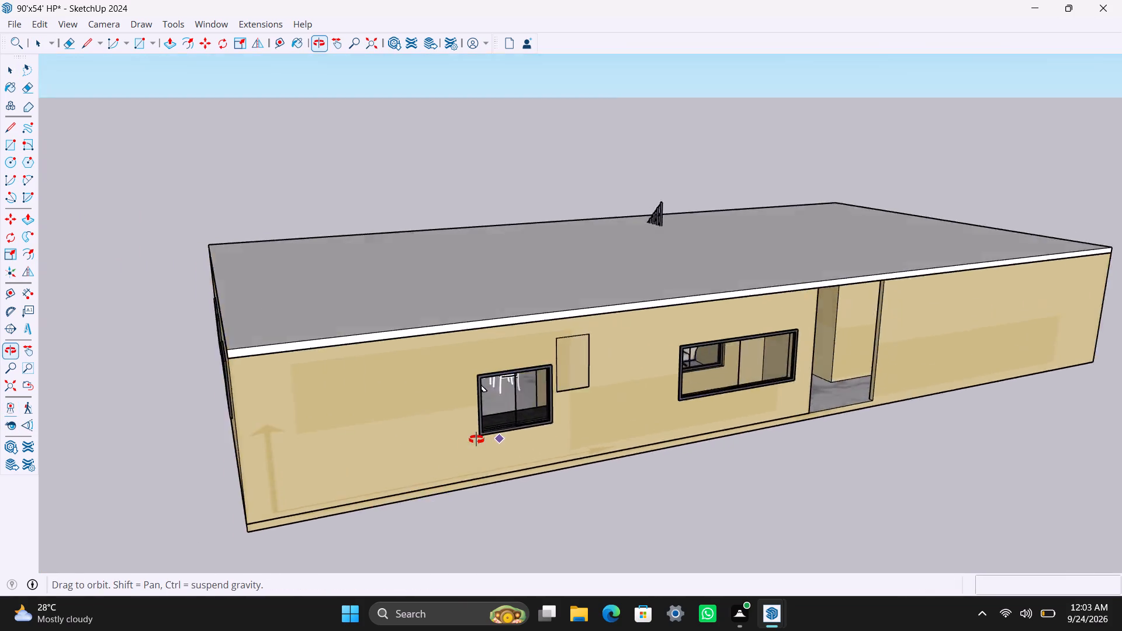
middle_click_drag(476, 439, 462, 448)
scroll(425, 464, "up", 15)
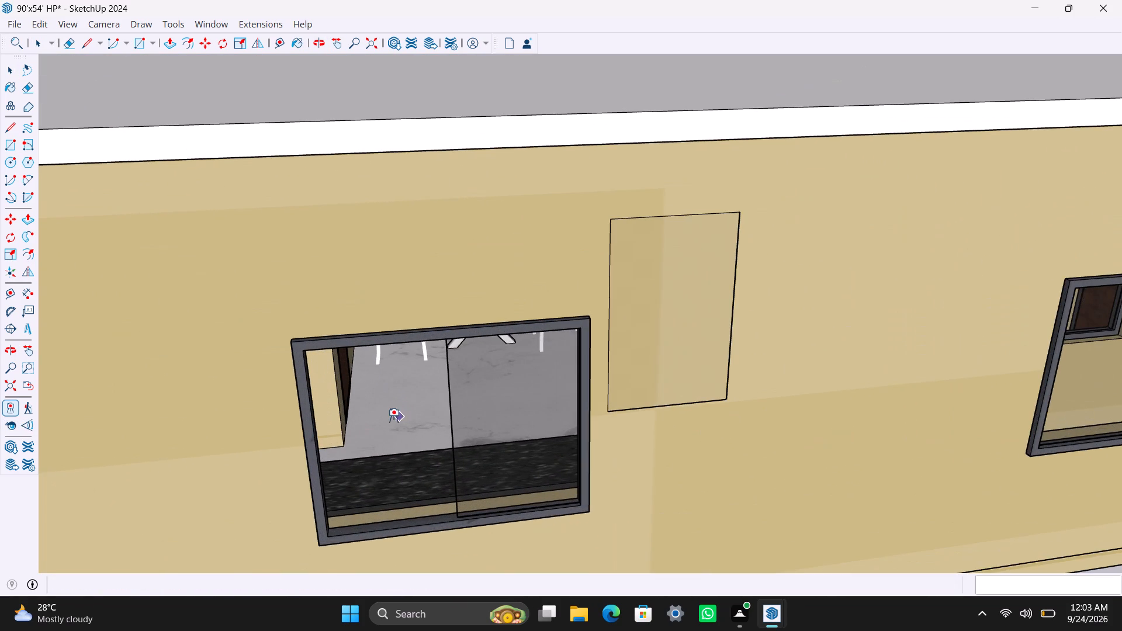
left_click(391, 437)
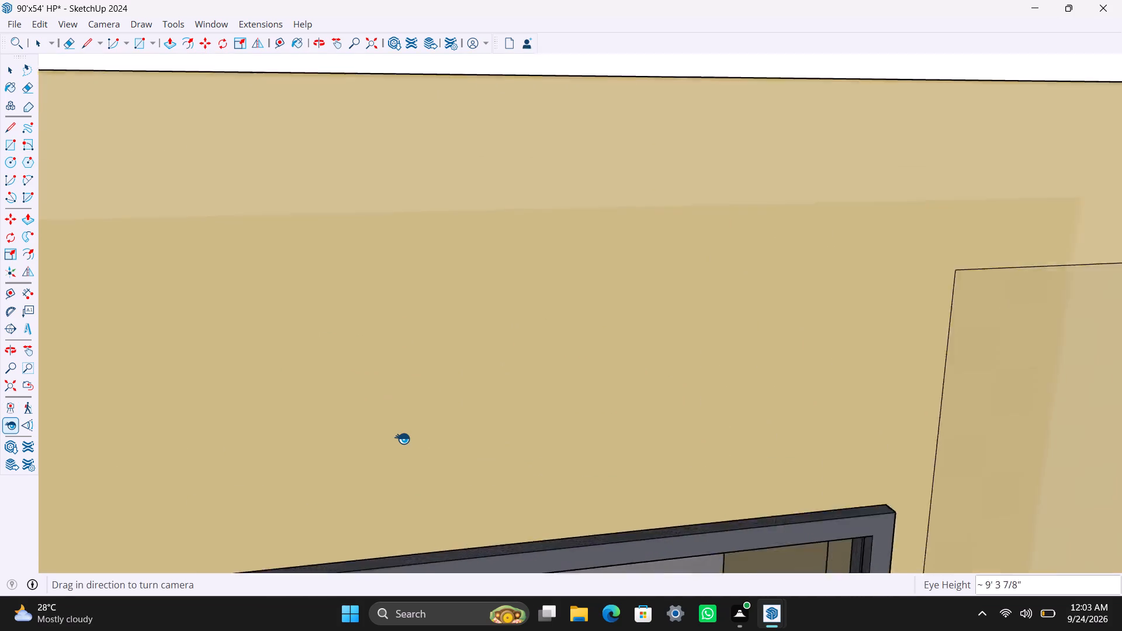
middle_click_drag(541, 446, 541, 441)
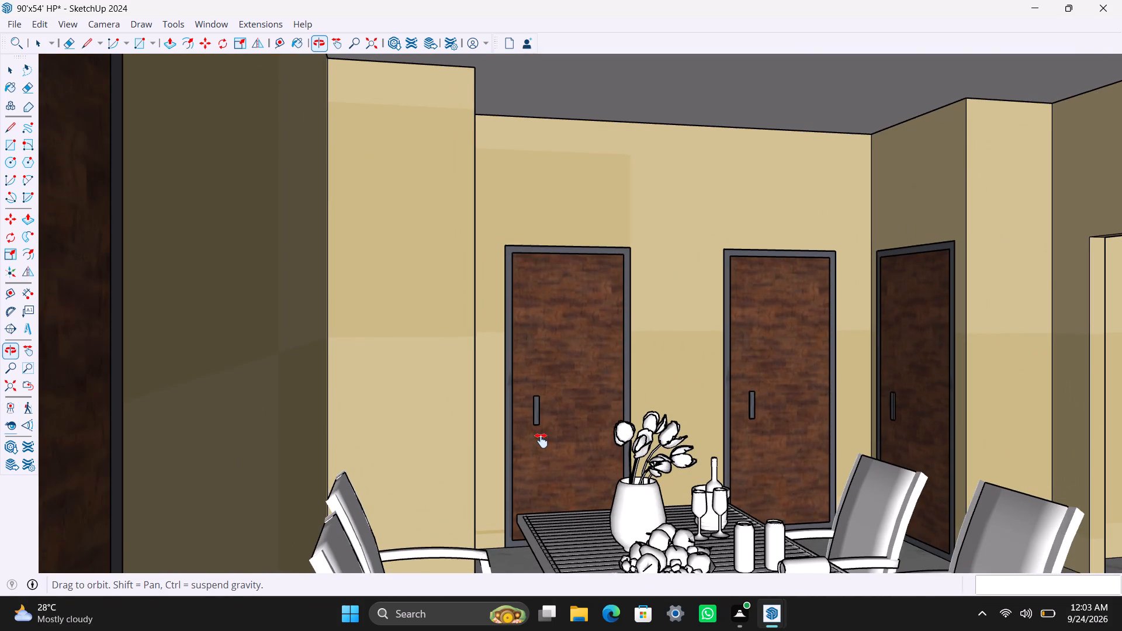
middle_click_drag(541, 441, 505, 355)
scroll(553, 367, "down", 2)
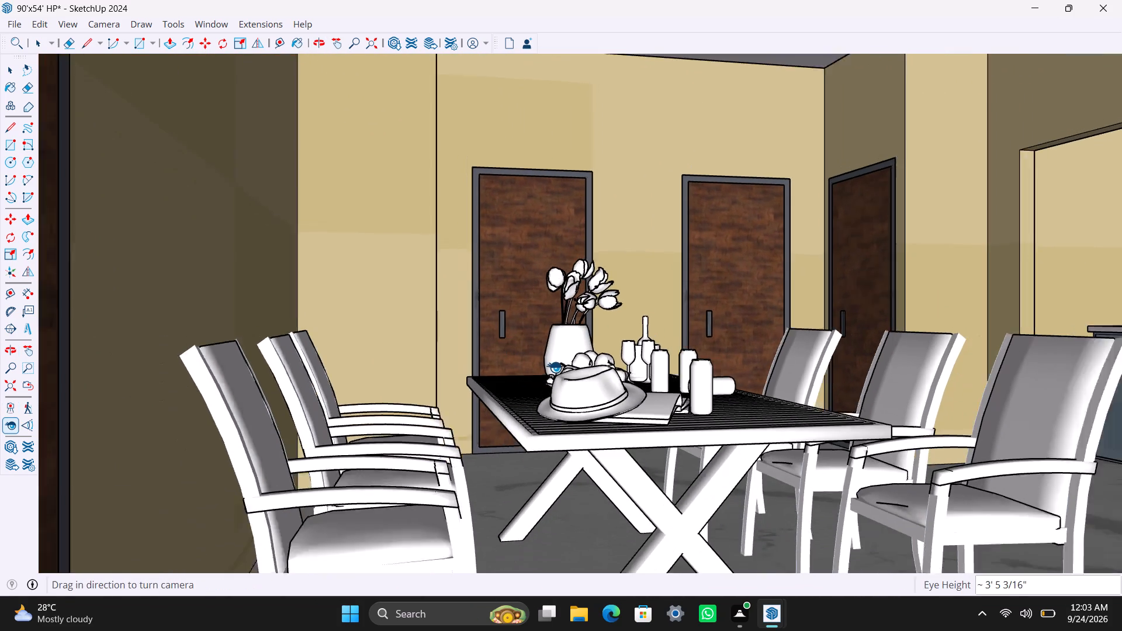
Frame the dining table, its chairs and the wooden doors behind them in a low interior view.
scroll(557, 367, "down", 4)
middle_click_drag(728, 388, 682, 368, "shift")
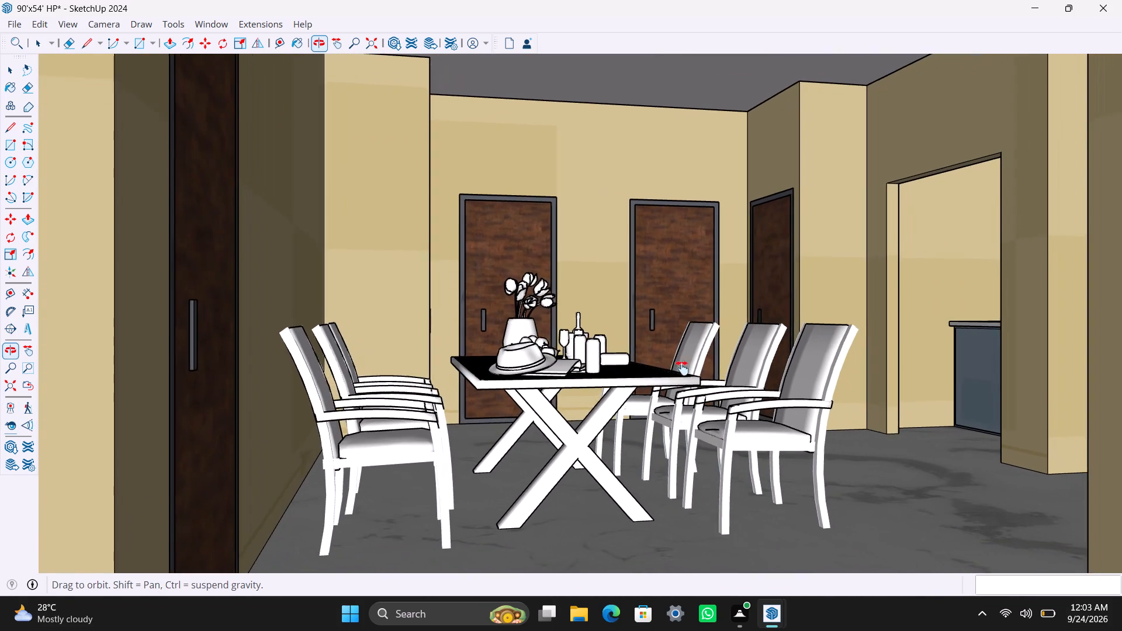
middle_click_drag(682, 368, 687, 370, "shift")
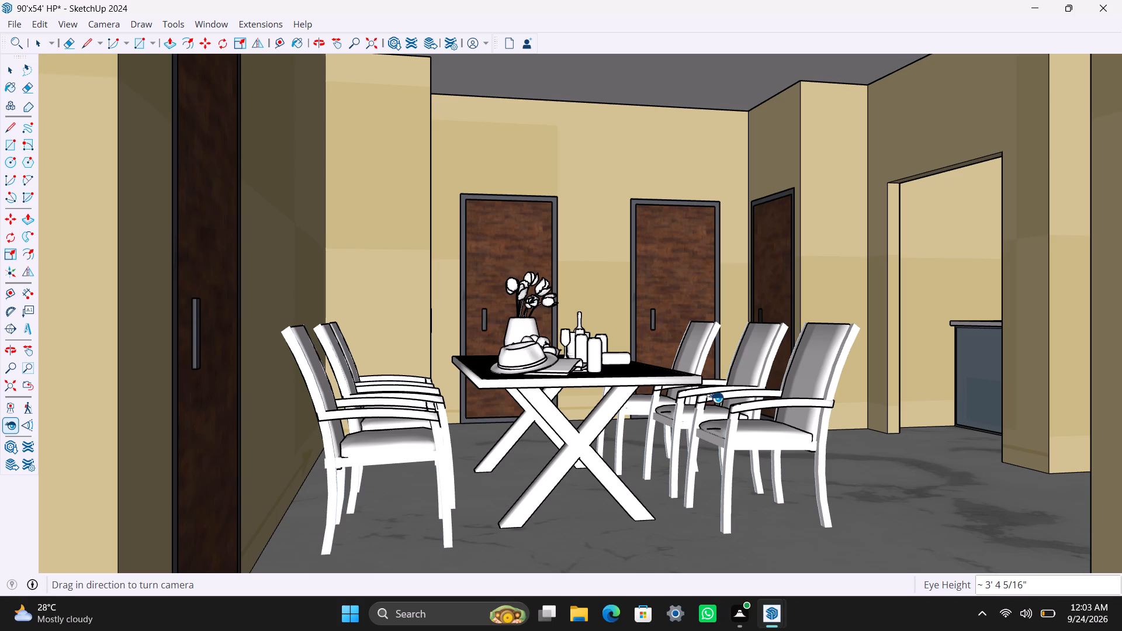
middle_click_drag(735, 433, 748, 439)
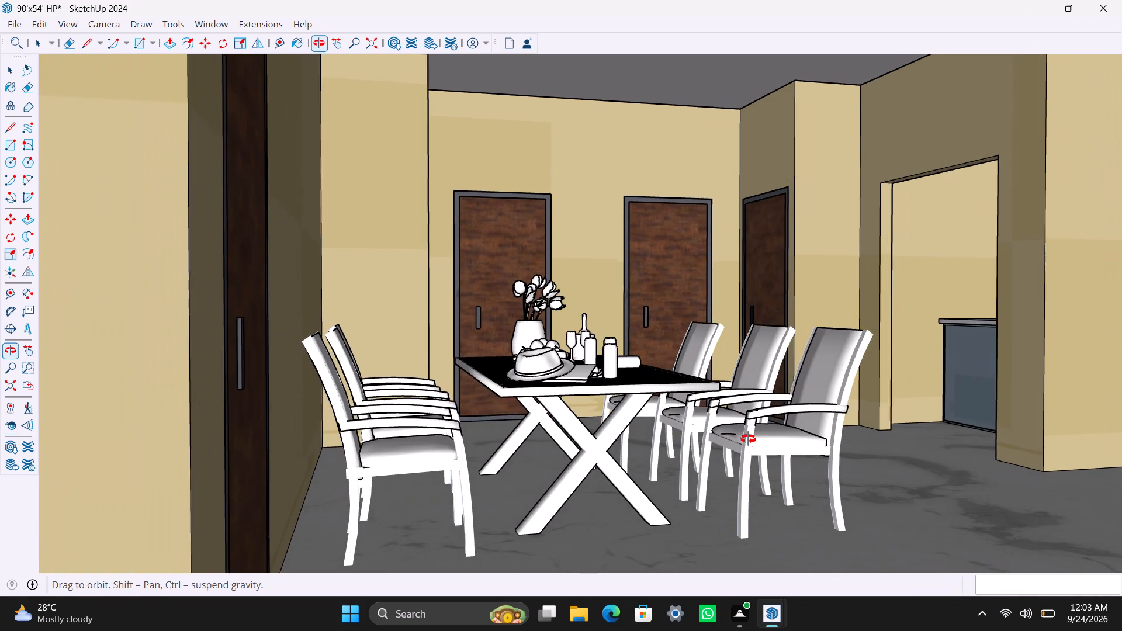
middle_click_drag(748, 439, 754, 441)
scroll(818, 532, "up", 1)
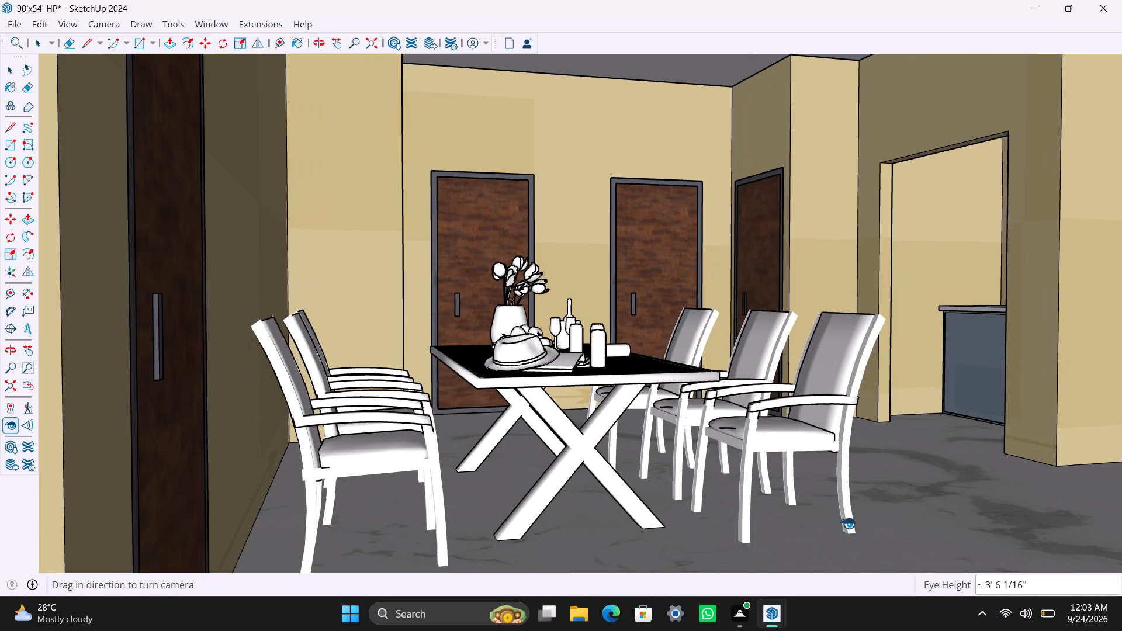
scroll(847, 523, "up", 1)
middle_click_drag(851, 523, 905, 540)
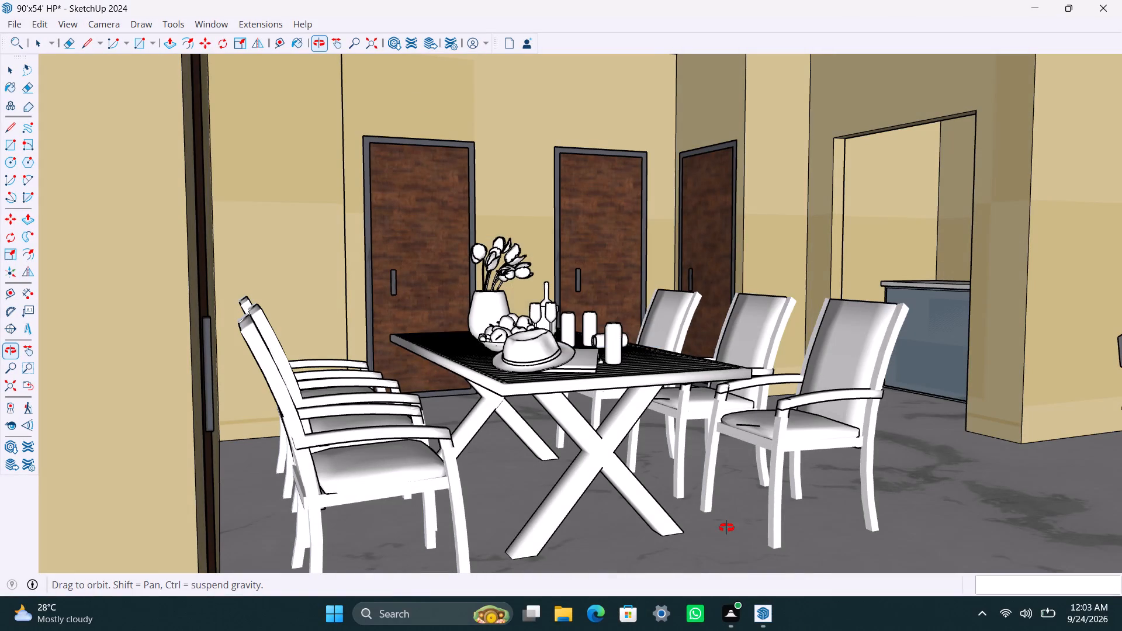
Shift the dining view toward the open doorway and the sofa, comparing wider and closer framings of the table.
scroll(674, 467, "down", 2)
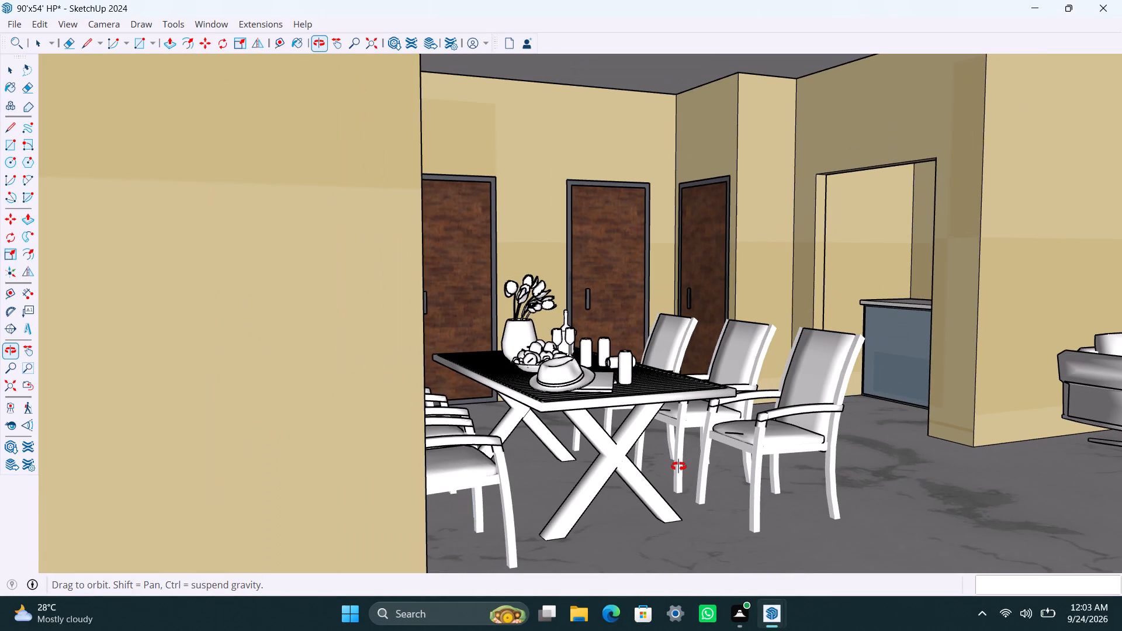
middle_click_drag(671, 452, 666, 453)
middle_click_drag(666, 453, 635, 427)
scroll(716, 453, "down", 1)
middle_click_drag(721, 456, 746, 459)
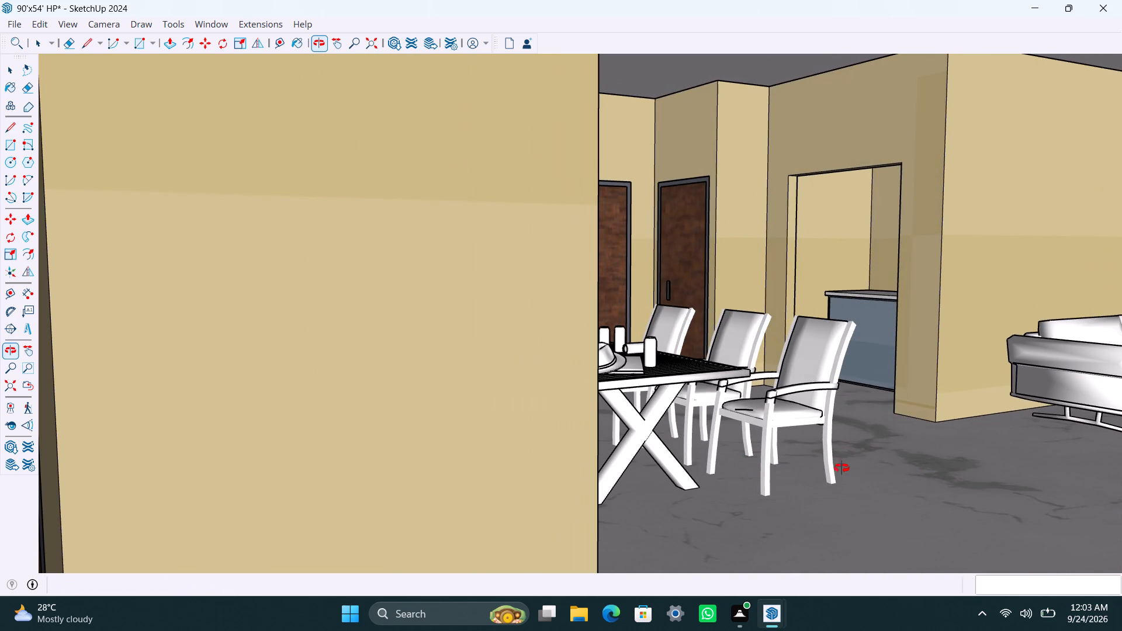
scroll(856, 469, "up", 4)
middle_click_drag(864, 465, 856, 461, "shift")
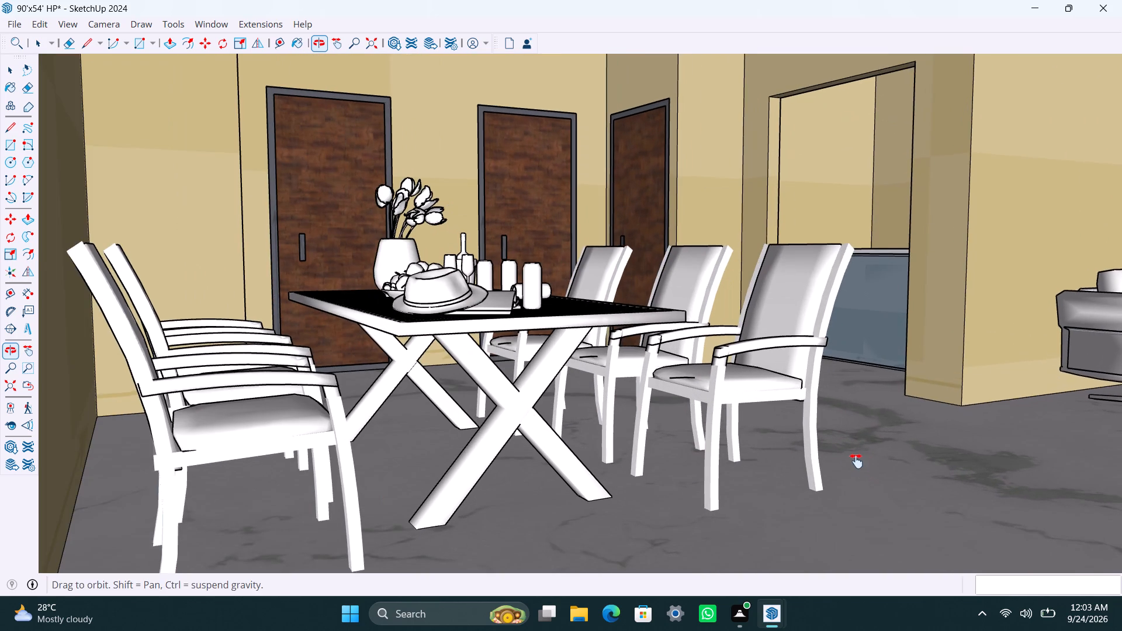
middle_click_drag(856, 461, 836, 461, "shift")
scroll(860, 450, "down", 1)
middle_click_drag(861, 438, 815, 434, "shift")
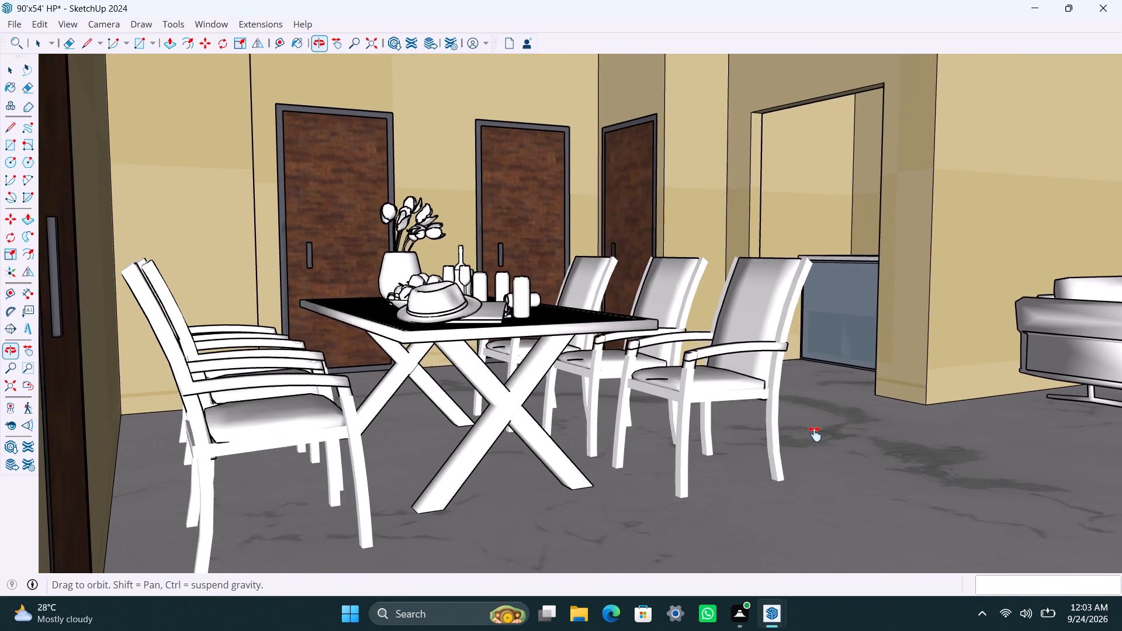
middle_click_drag(815, 434, 848, 457, "shift")
middle_click_drag(904, 436, 852, 442)
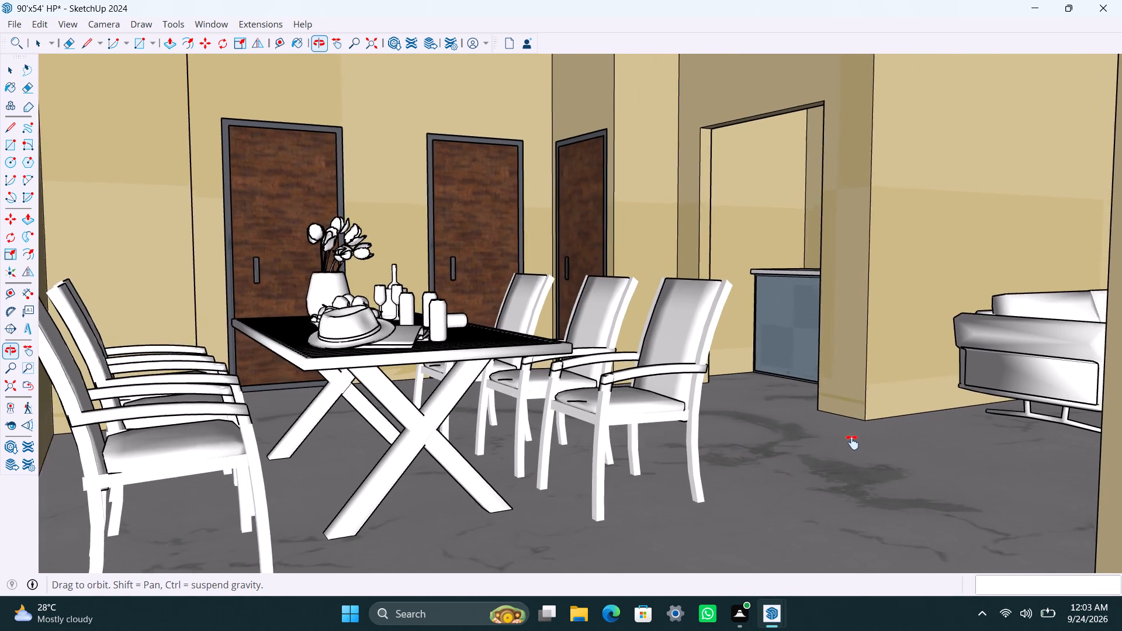
middle_click_drag(852, 442, 866, 450)
scroll(826, 399, "up", 2)
middle_click_drag(834, 401, 853, 412)
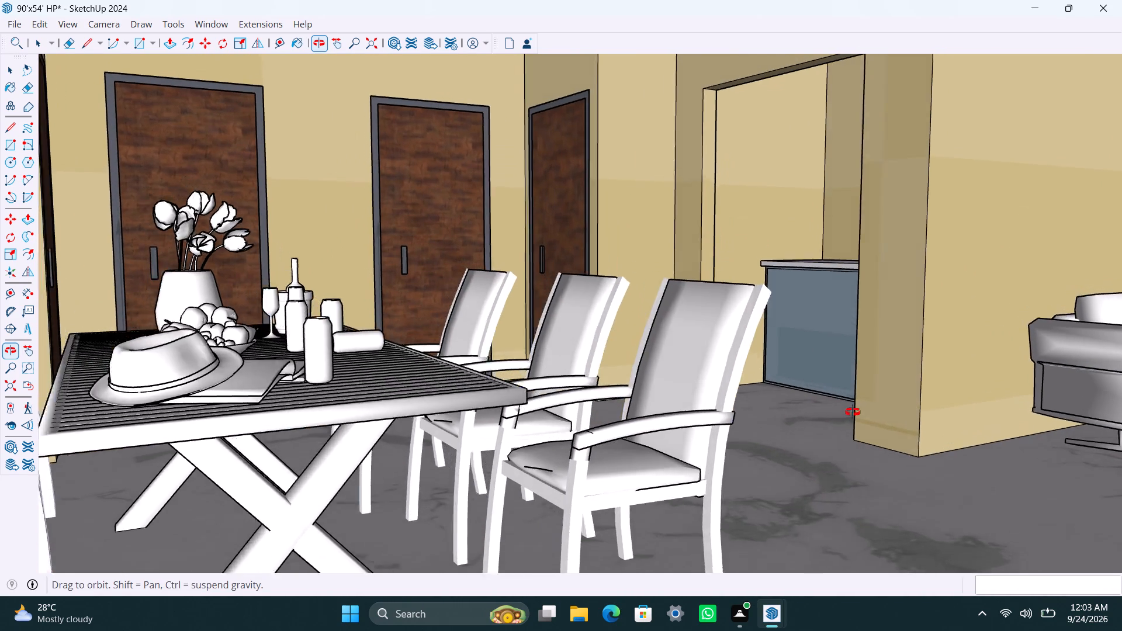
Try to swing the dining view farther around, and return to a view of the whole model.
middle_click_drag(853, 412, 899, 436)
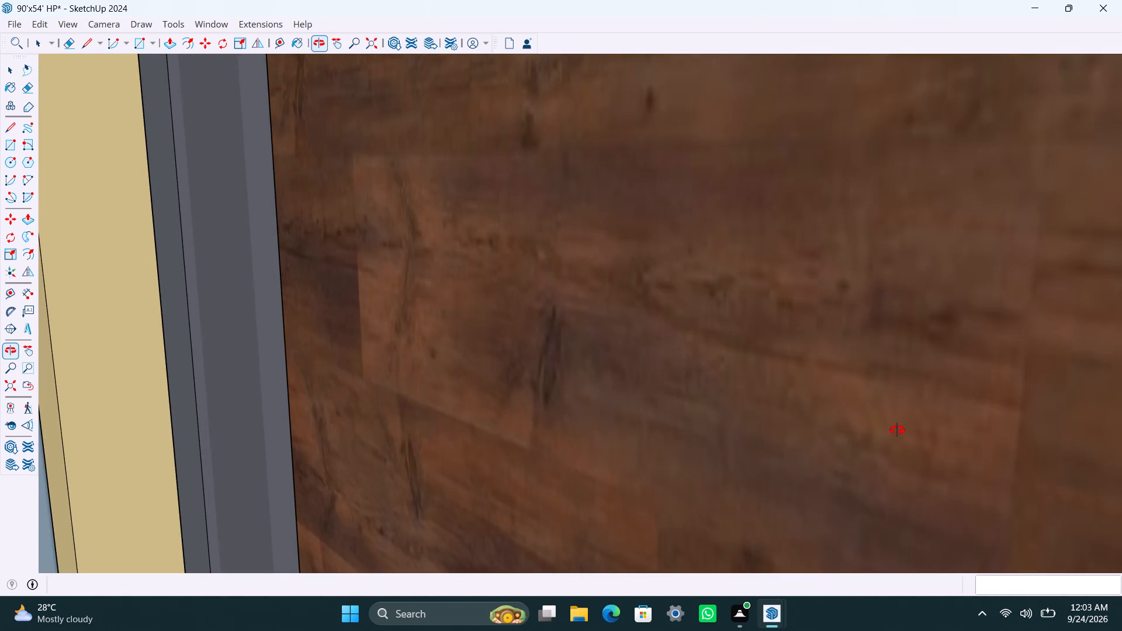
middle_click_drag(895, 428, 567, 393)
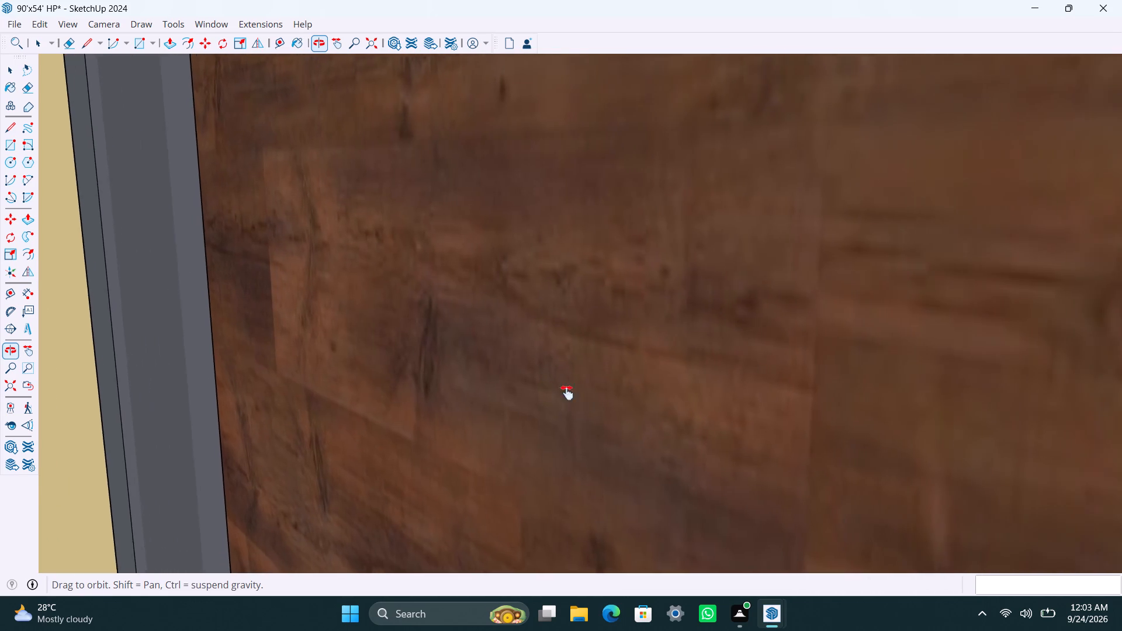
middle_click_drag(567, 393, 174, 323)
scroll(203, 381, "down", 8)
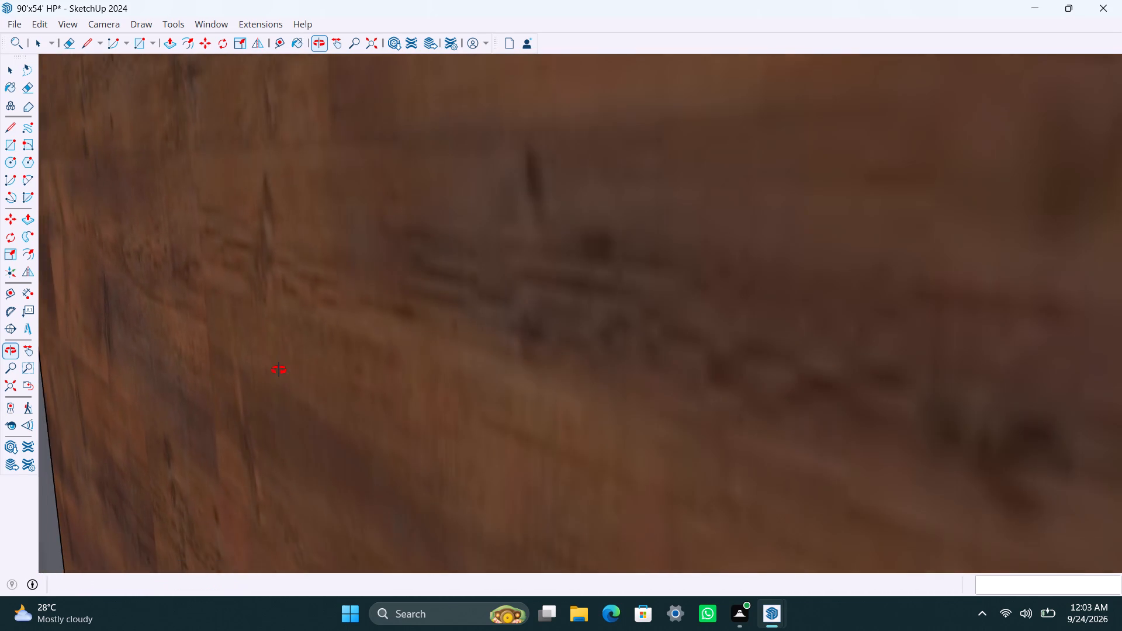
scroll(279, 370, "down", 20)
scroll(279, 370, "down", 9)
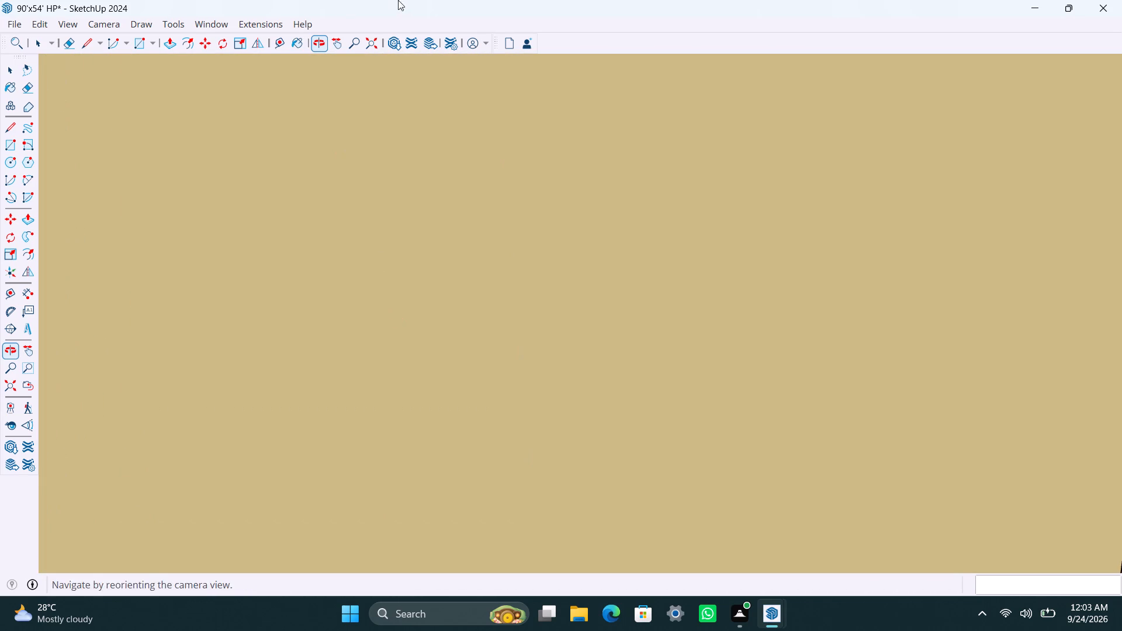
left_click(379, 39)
Position the camera through the window on the floor beyond the black countertop, facing the dining set.
scroll(646, 268, "up", 6)
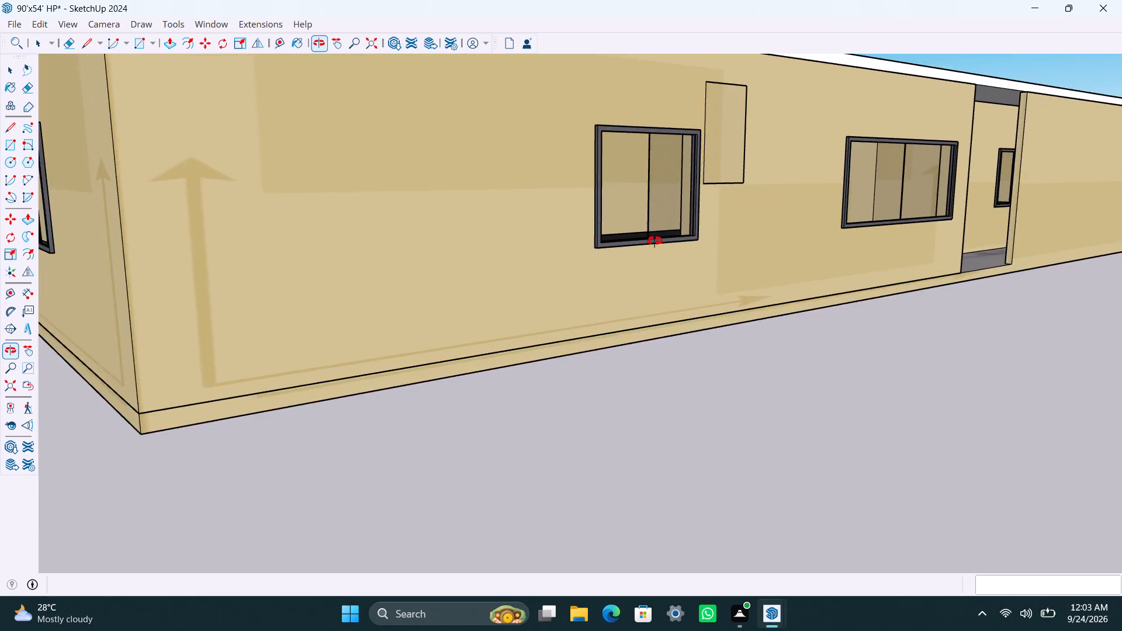
scroll(654, 241, "up", 6)
middle_click_drag(623, 241, 444, 387)
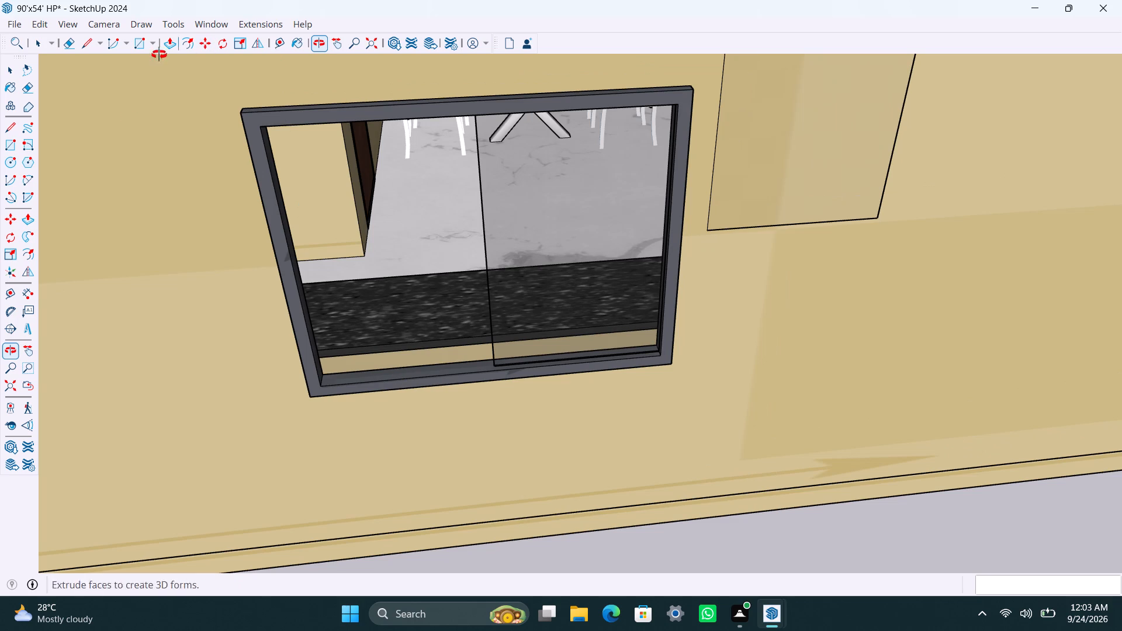
left_click(11, 407)
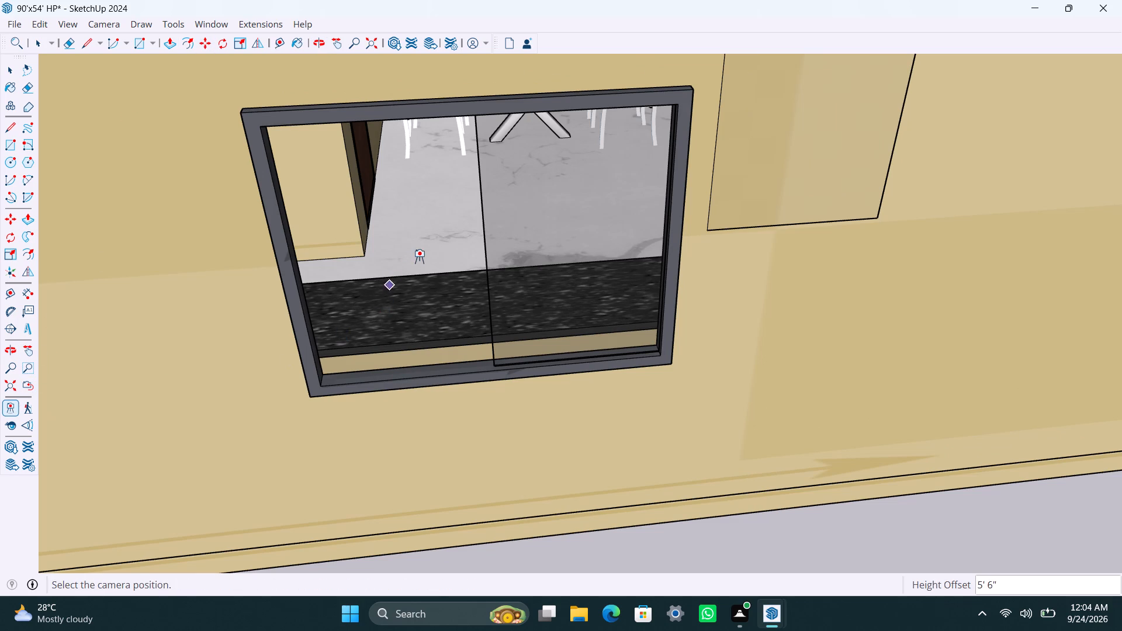
left_click(423, 254)
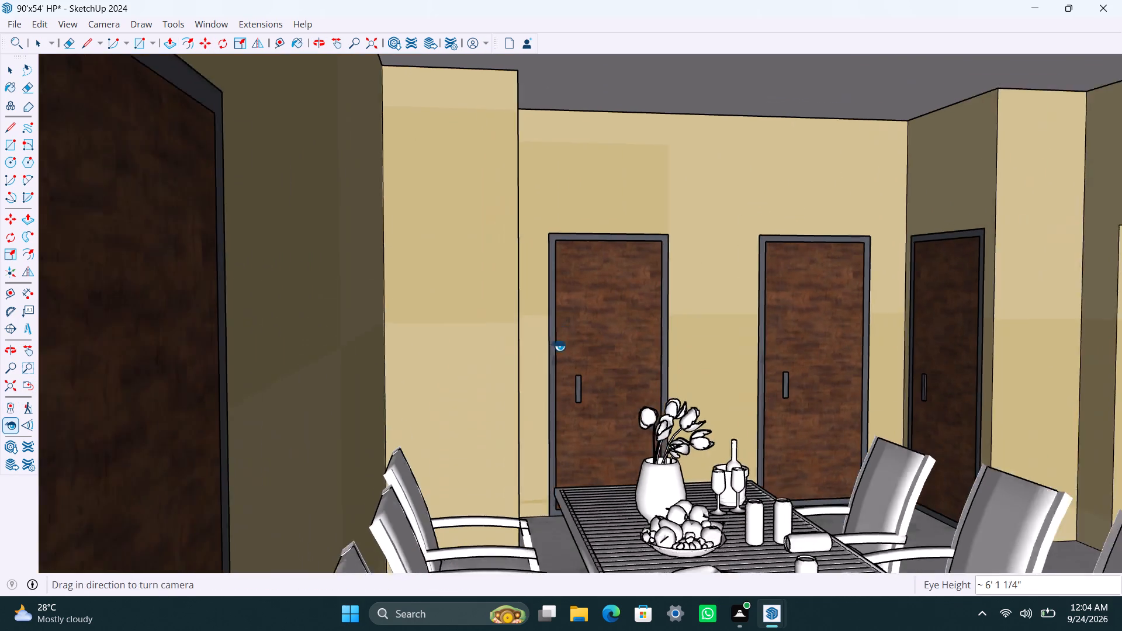
Lower and widen the view to frame the full dining table, both rows of chairs and the wooden doors.
scroll(589, 392, "down", 3)
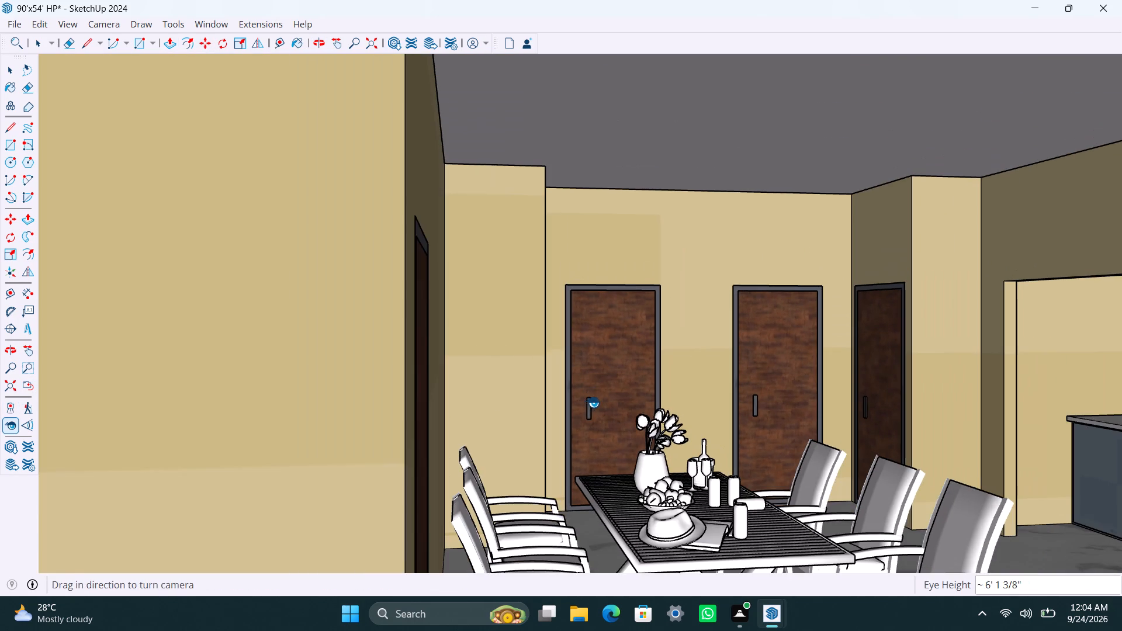
middle_click_drag(593, 404, 546, 323, "shift")
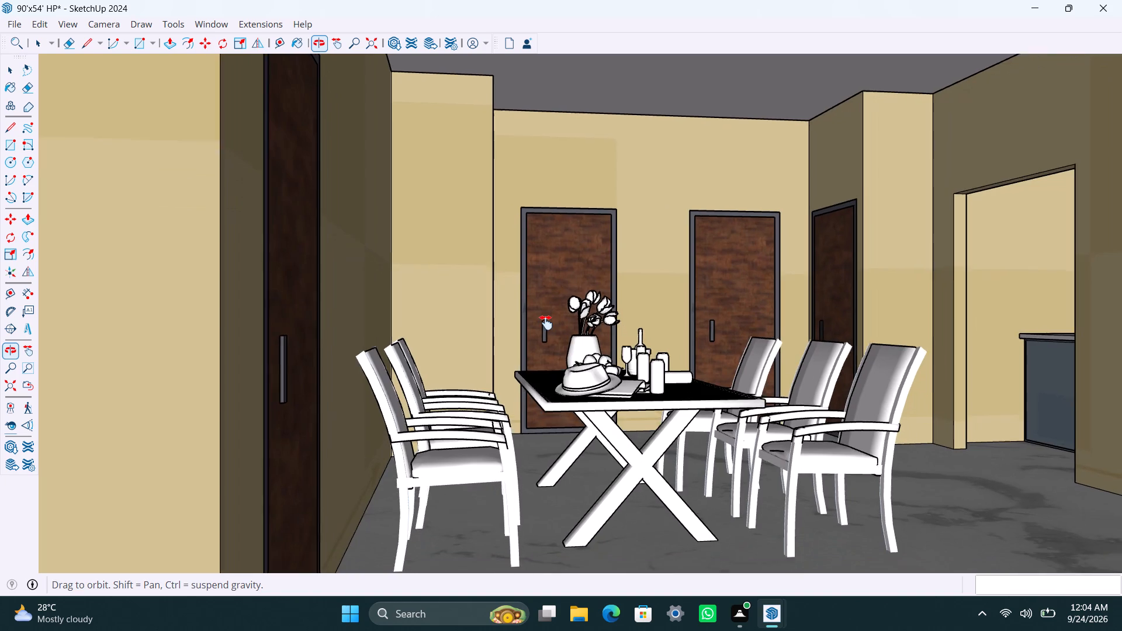
middle_click_drag(546, 323, 534, 321, "shift")
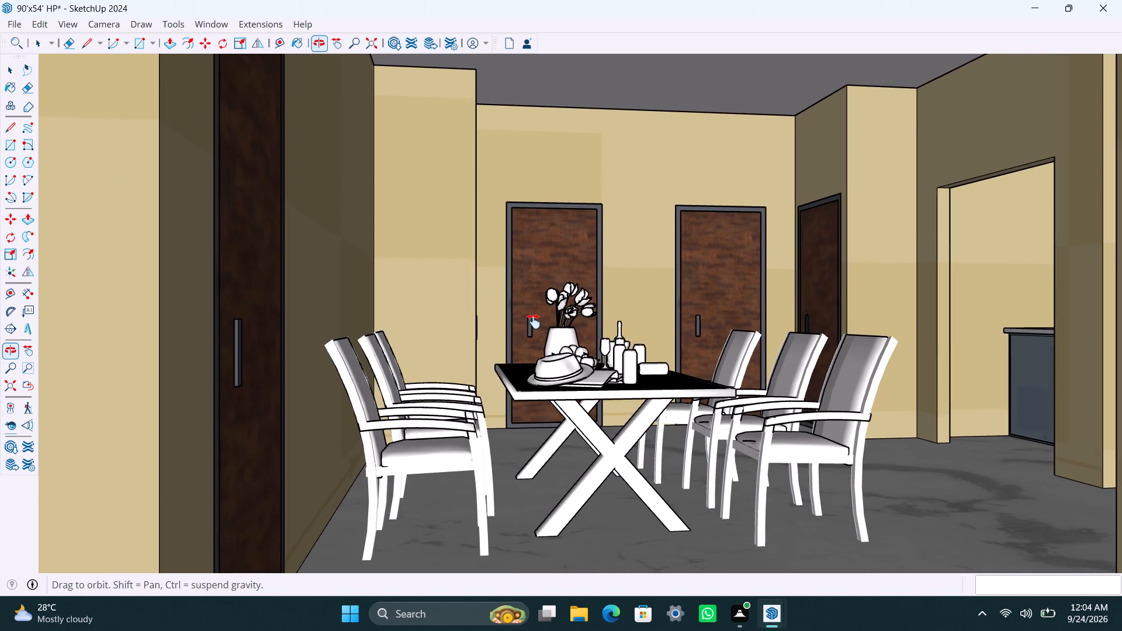
middle_click_drag(534, 321, 538, 323, "shift")
scroll(746, 404, "down", 1)
middle_click_drag(740, 421, 764, 427)
scroll(849, 455, "up", 2)
middle_click_drag(704, 453, 714, 455, "shift")
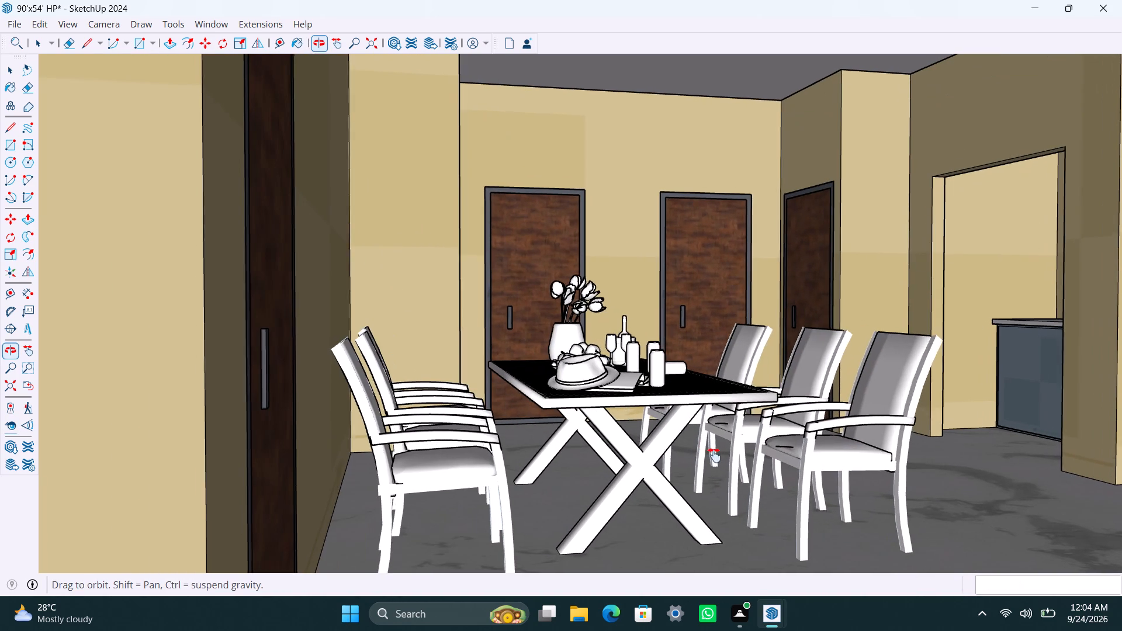
middle_click_drag(714, 455, 688, 455, "shift")
scroll(793, 461, "up", 1)
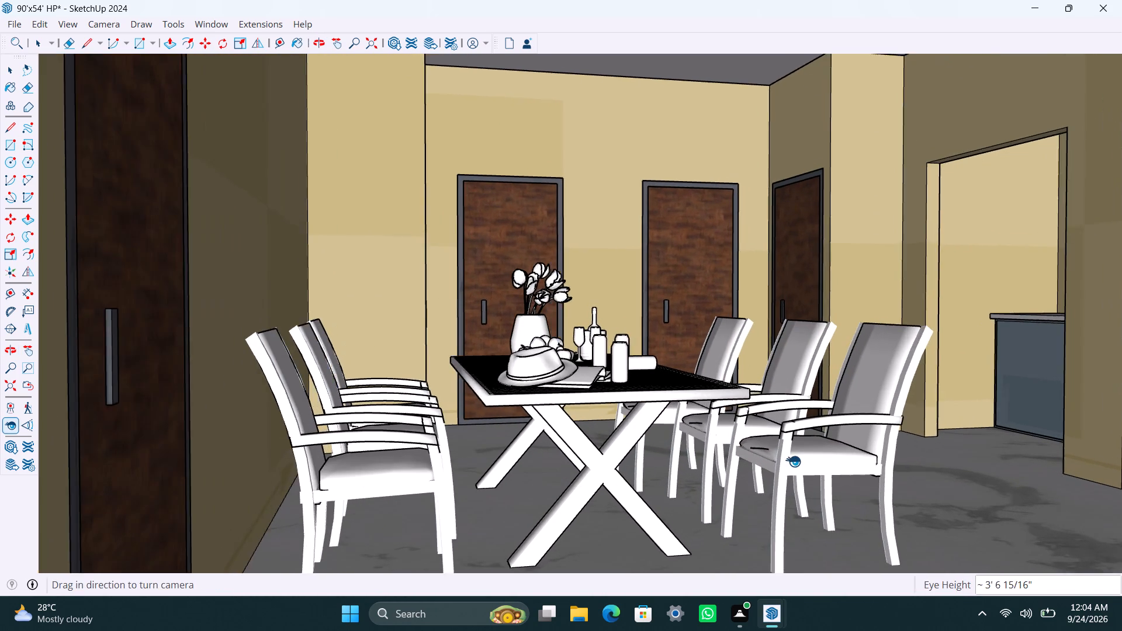
scroll(793, 461, "up", 1)
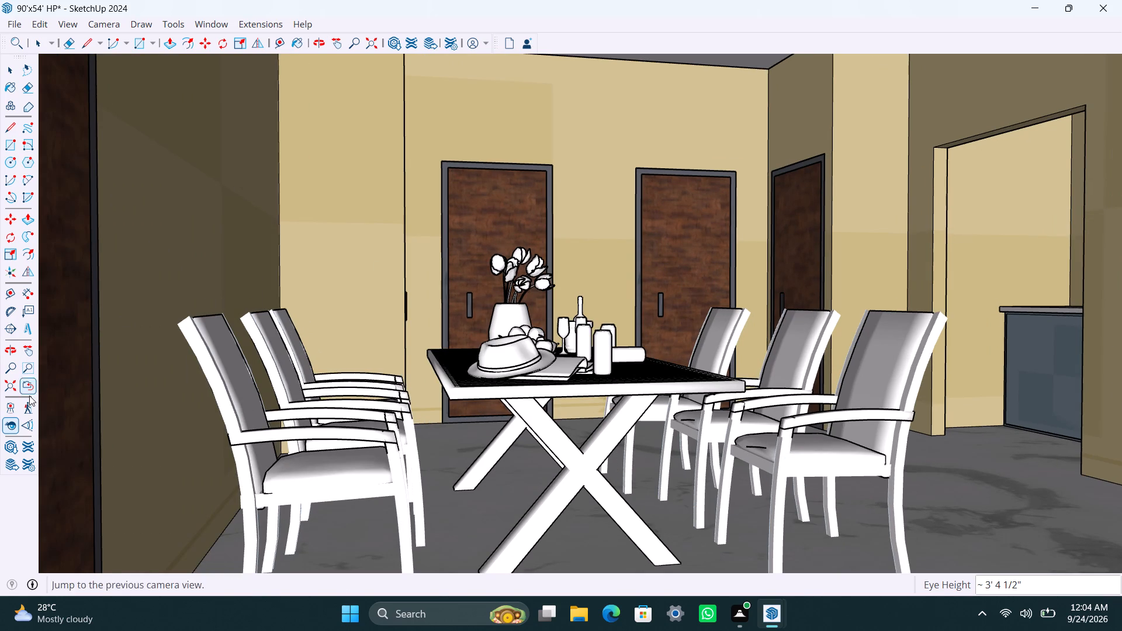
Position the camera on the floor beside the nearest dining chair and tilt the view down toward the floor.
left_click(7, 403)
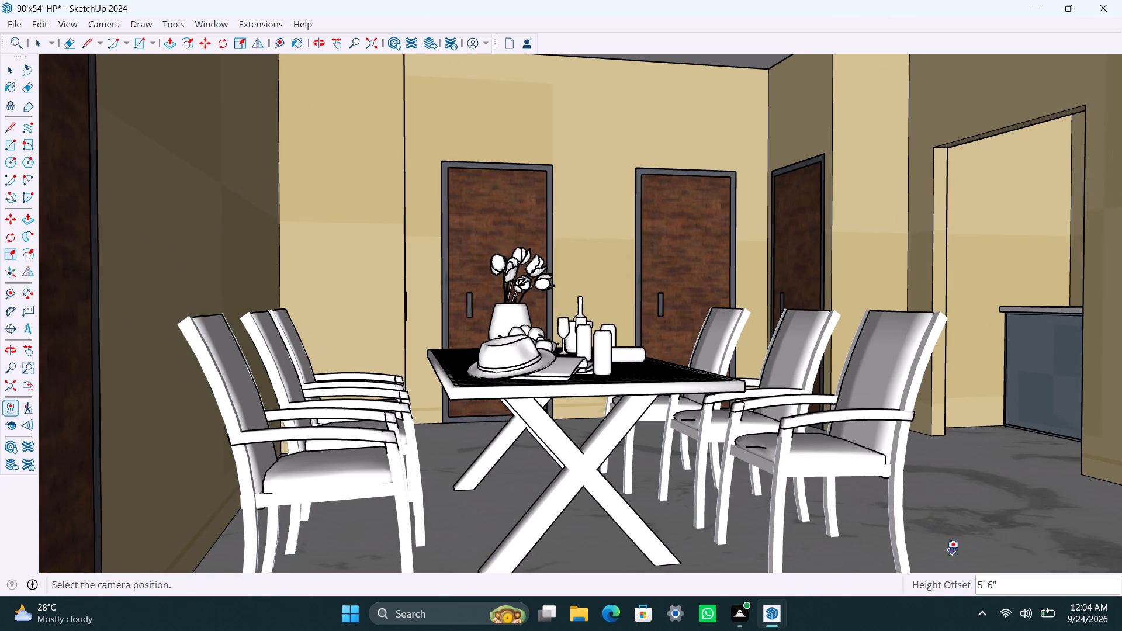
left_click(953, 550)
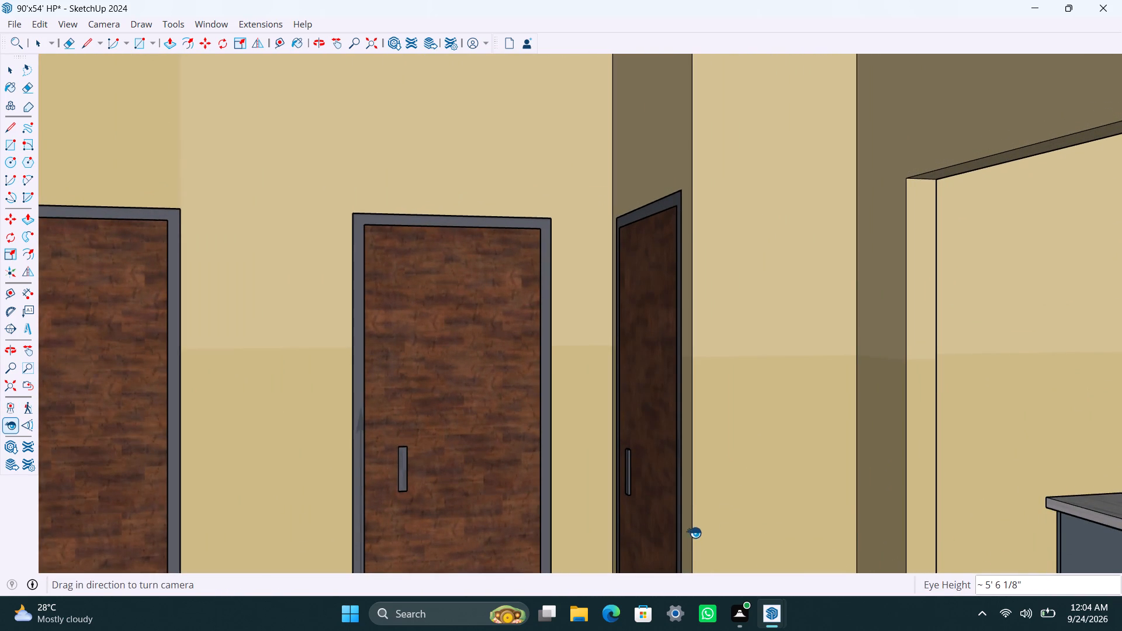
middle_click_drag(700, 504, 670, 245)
Position the camera on the floor facing the wooden doors, turn the view toward the adjoining doorway, and return to a view of the whole model.
left_click(8, 401)
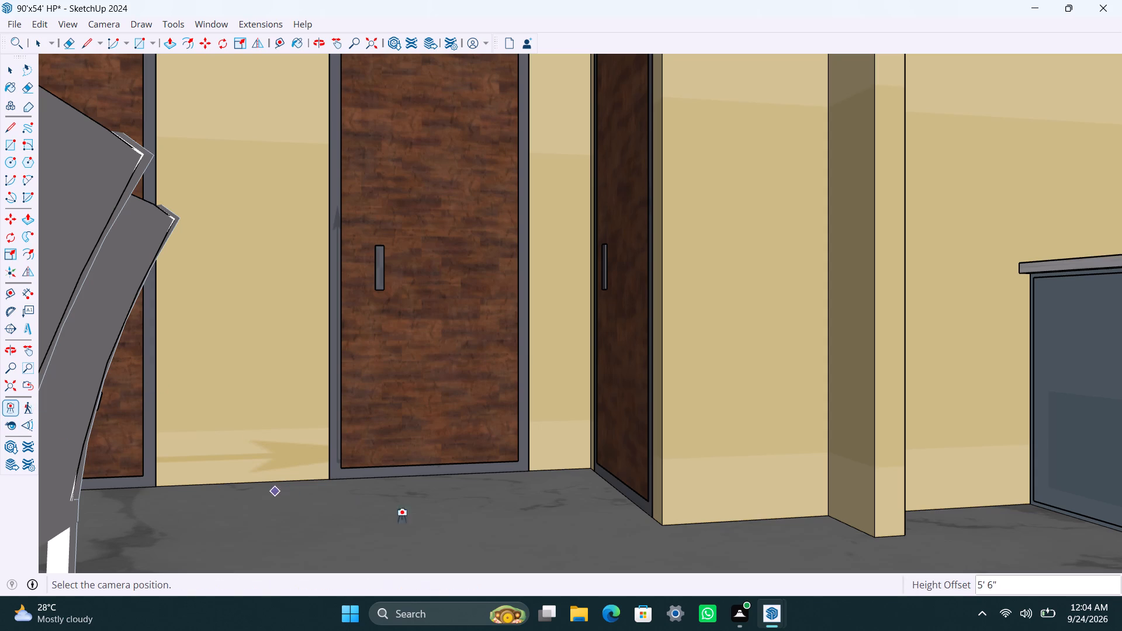
left_click(470, 539)
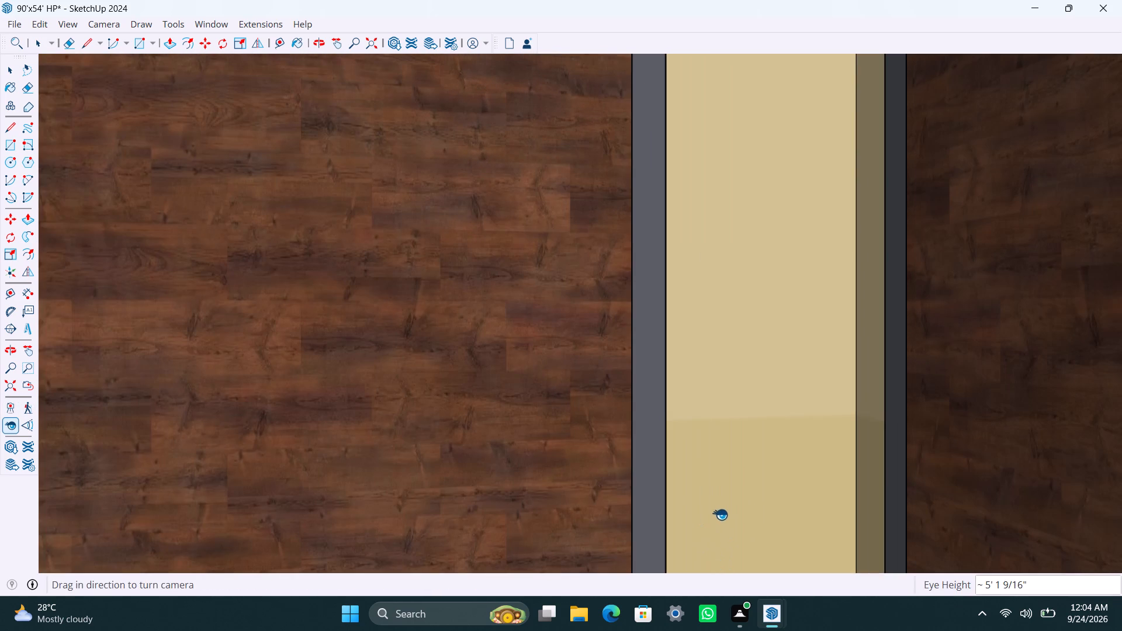
middle_click_drag(708, 497, 459, 491, "shift")
scroll(459, 491, "up", 1, "shift")
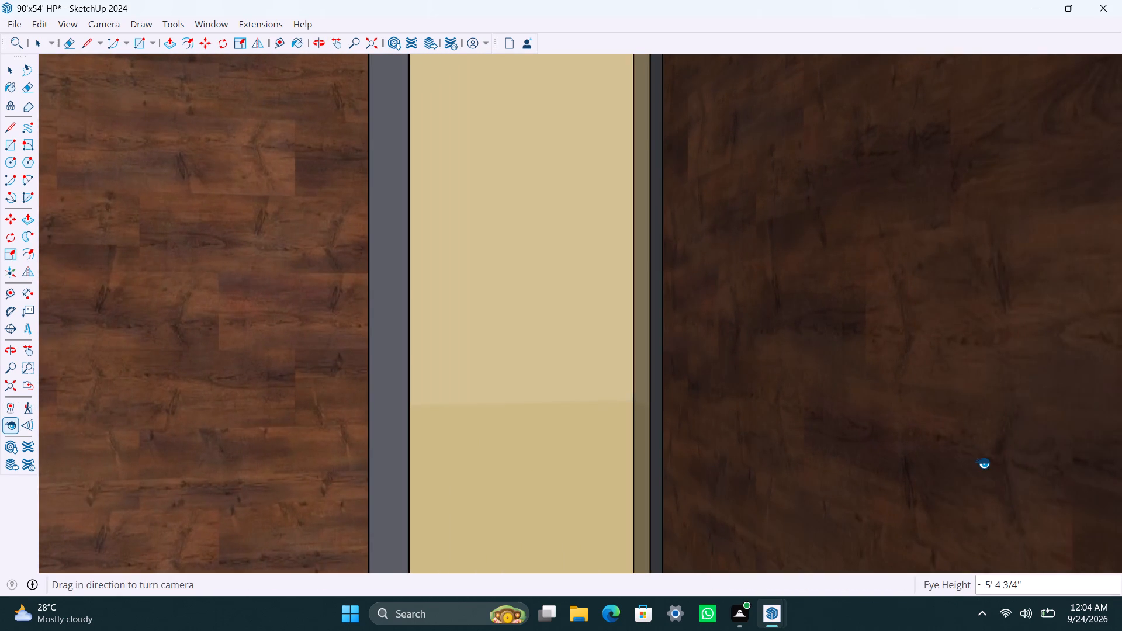
middle_click_drag(984, 460, 743, 431, "shift")
scroll(743, 431, "down", 20)
scroll(743, 431, "down", 2)
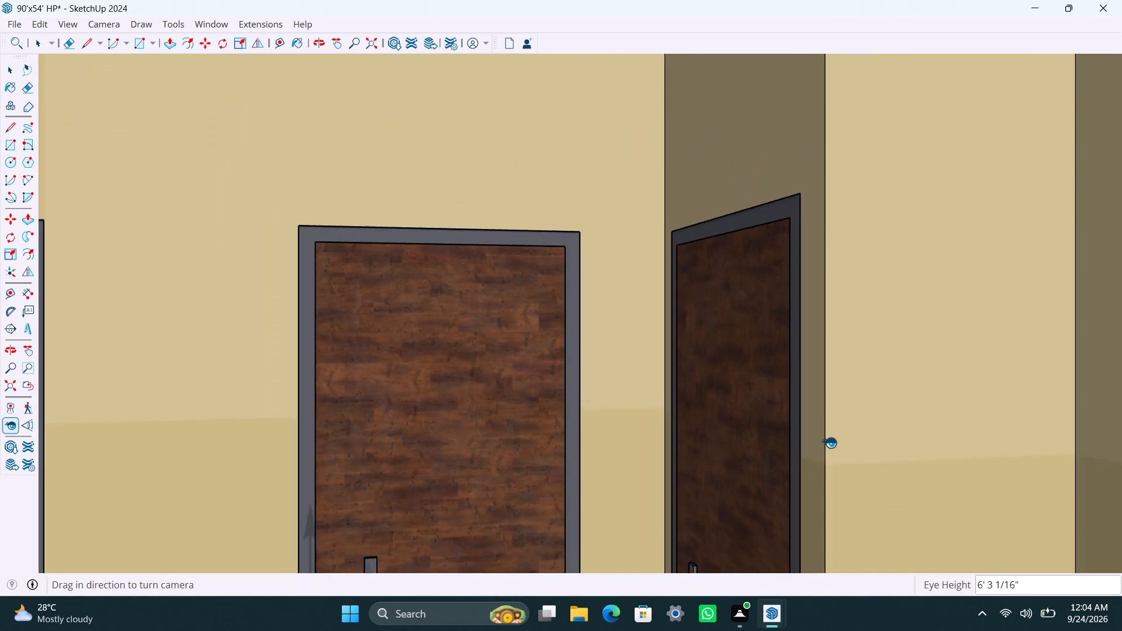
middle_click_drag(910, 452, 682, 349)
scroll(945, 406, "down", 2)
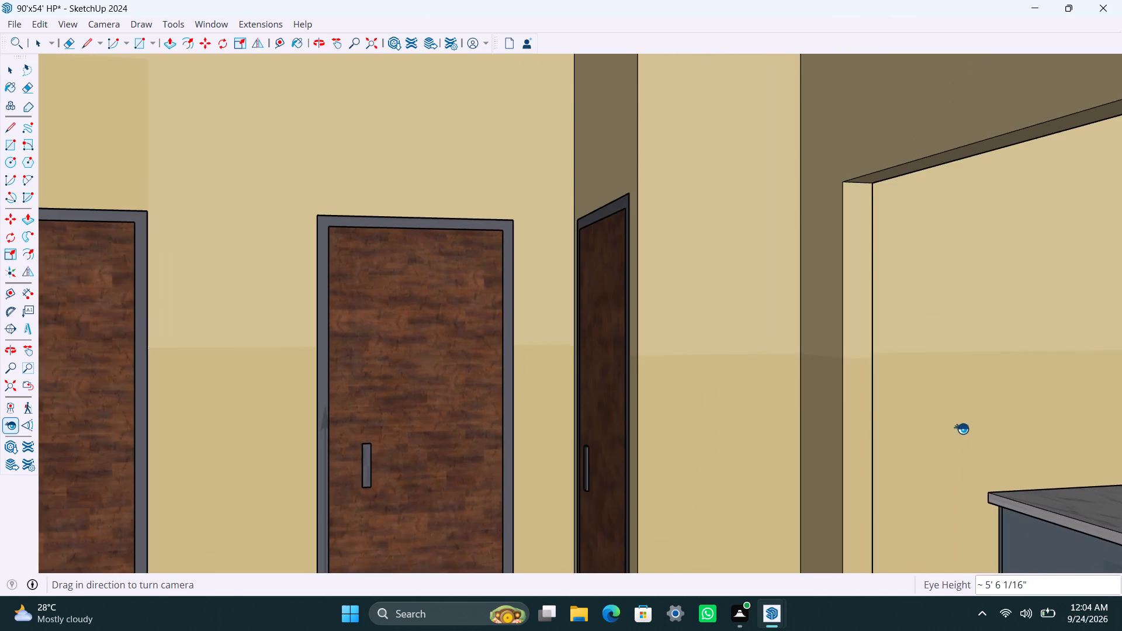
middle_click_drag(973, 432, 711, 390)
scroll(872, 418, "down", 8)
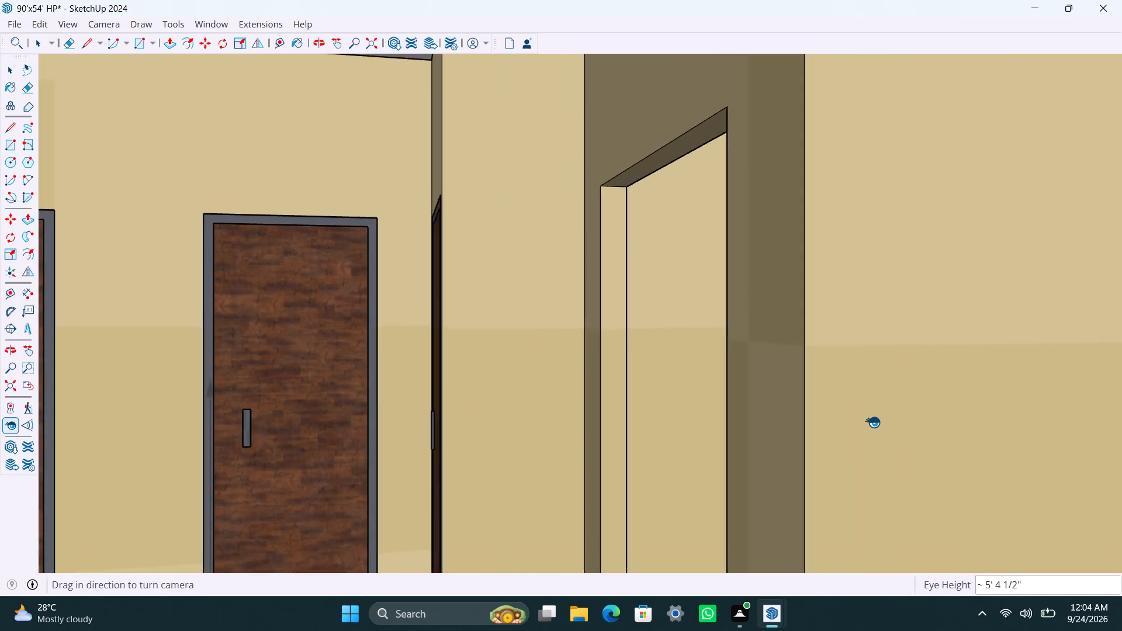
scroll(872, 422, "down", 8)
middle_click(877, 408)
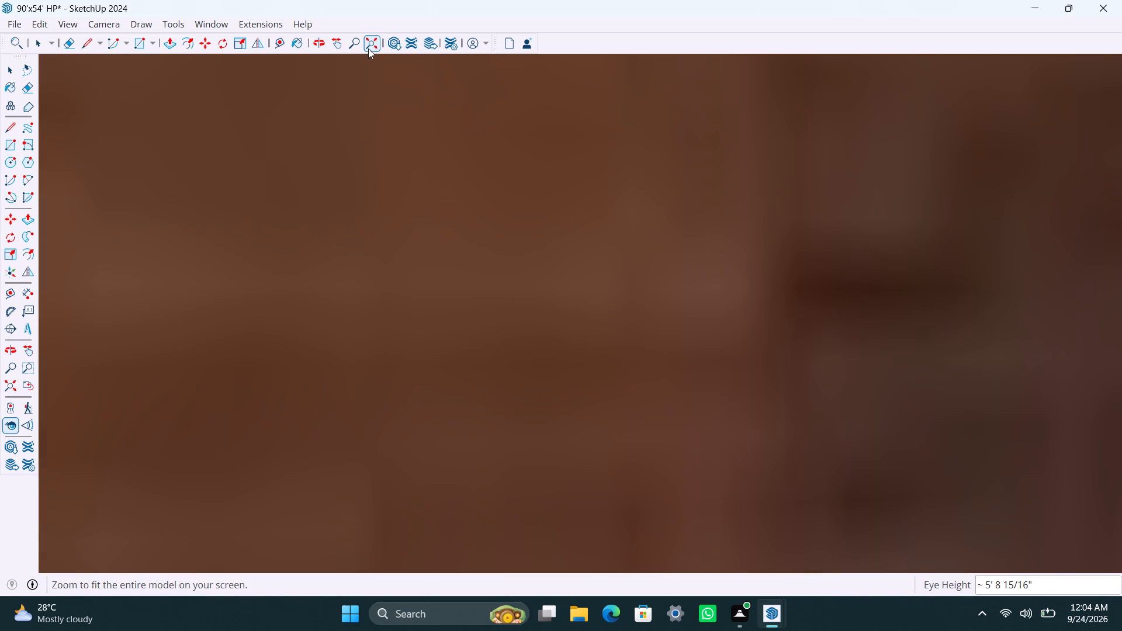
left_click(368, 48)
key("space")
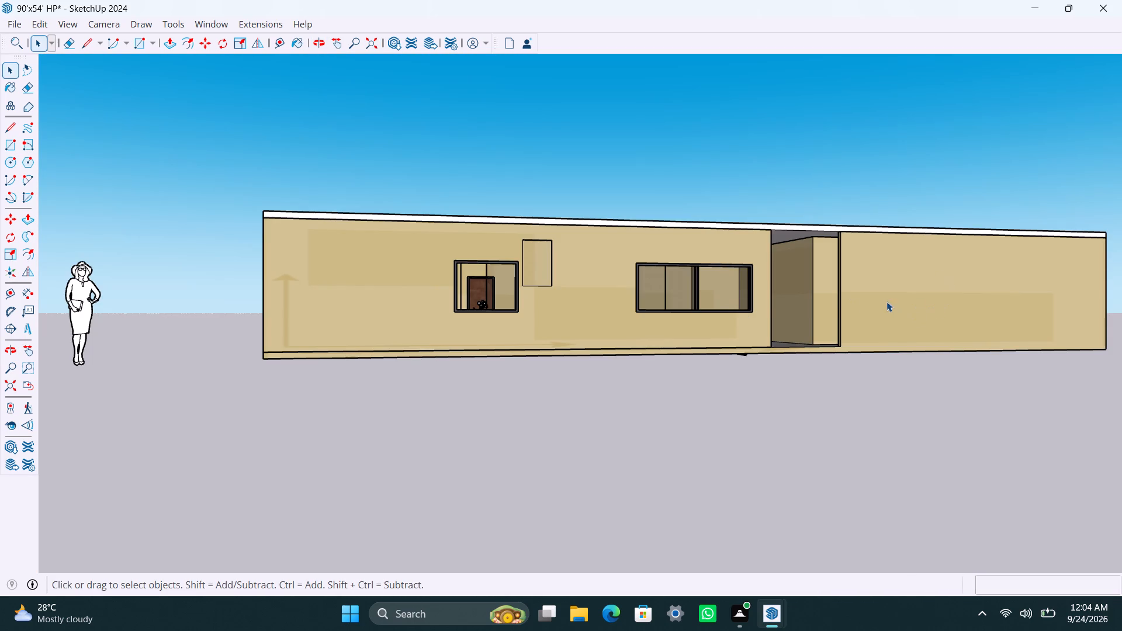
Undo the recent edits back past the glass pane move in the exterior wall's smaller window, and close the open group.
key("ctrl+z")
key("ctrl+z")
key("ctrl+z")
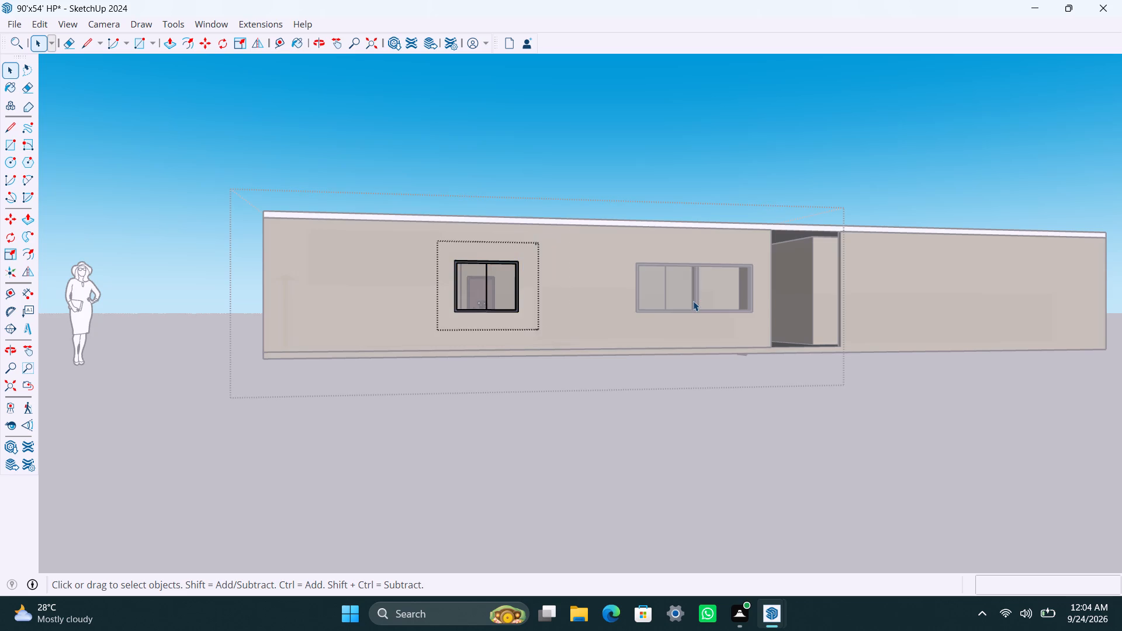
key("ctrl+z")
key("ctrl+z")
key("ctrl+z")
key("space")
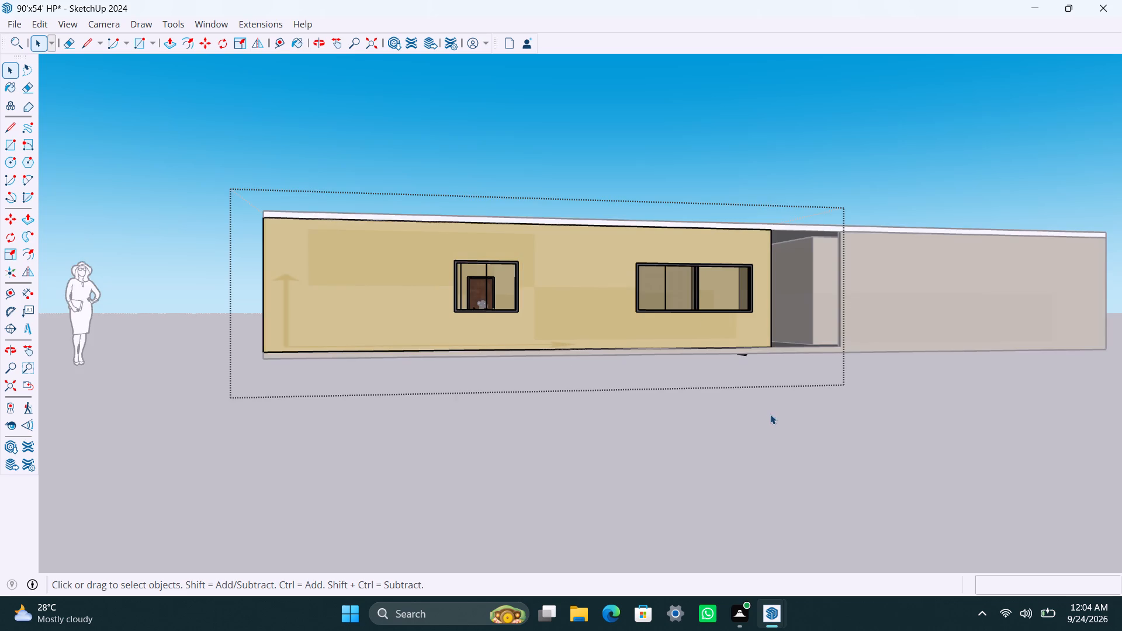
left_click(770, 414)
scroll(820, 400, "down", 3)
middle_click_drag(820, 399, 566, 434)
scroll(571, 429, "up", 1)
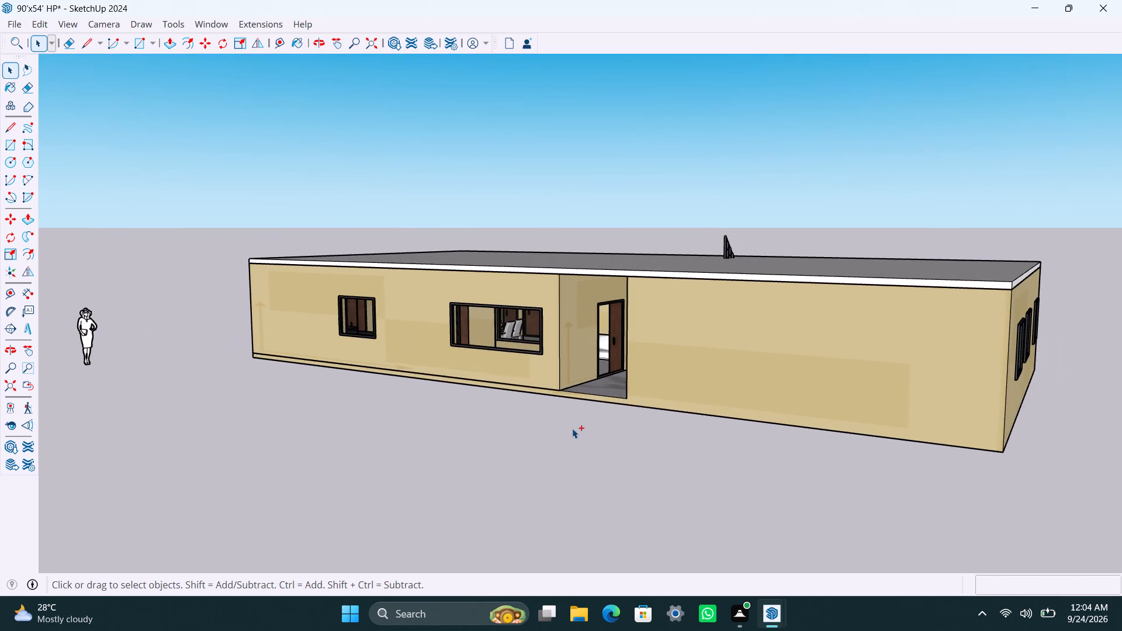
key("ctrl+z")
key("ctrl+z")
middle_click_drag(633, 457, 915, 537)
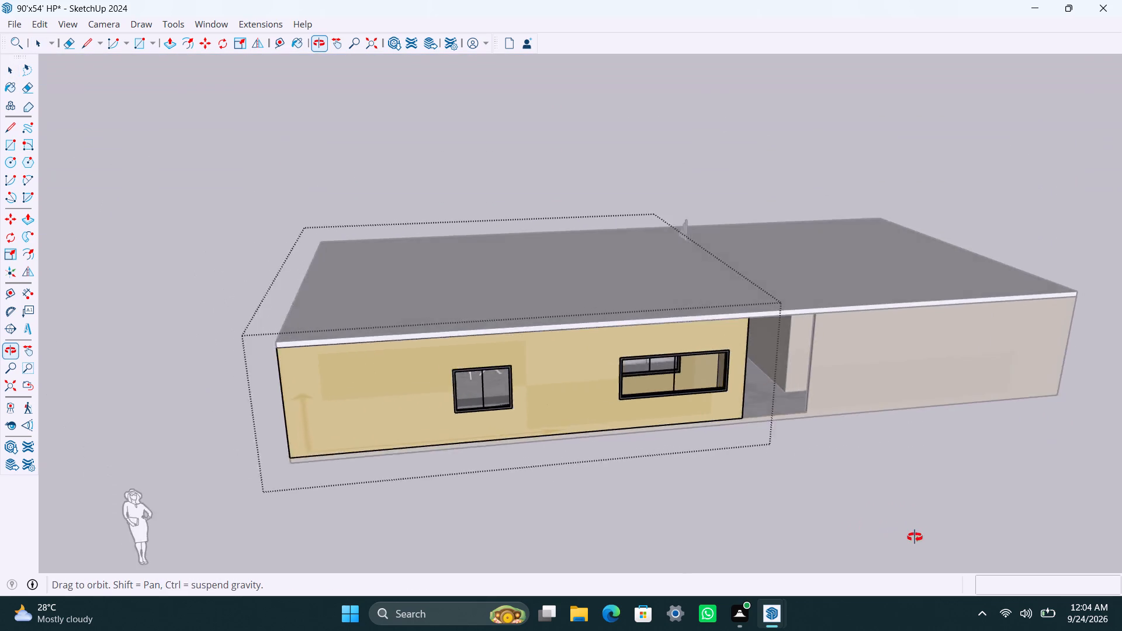
middle_click_drag(915, 537, 1068, 546)
scroll(836, 333, "up", 12)
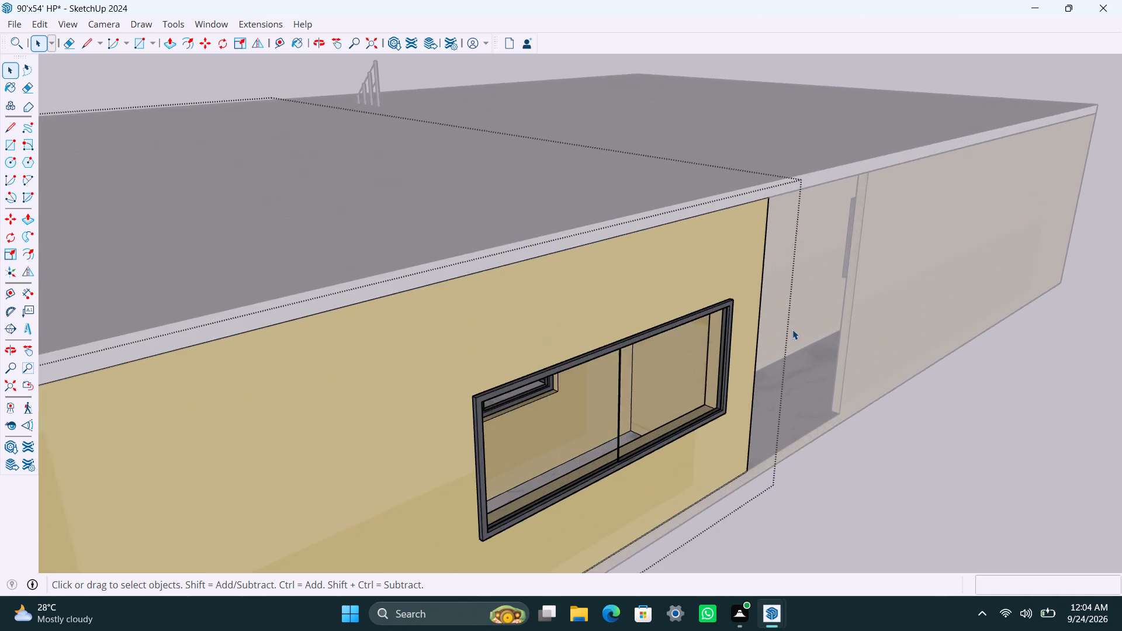
scroll(792, 330, "up", 5)
scroll(814, 397, "up", 2)
left_click(846, 497)
Move the near sliding glass pane of the window over the black countertop sideways about 4' 10 11/16", and close the groups.
scroll(782, 437, "up", 2)
middle_click_drag(858, 349, 888, 481)
scroll(954, 379, "up", 4)
scroll(995, 290, "up", 3)
middle_click_drag(1010, 254, 919, 421)
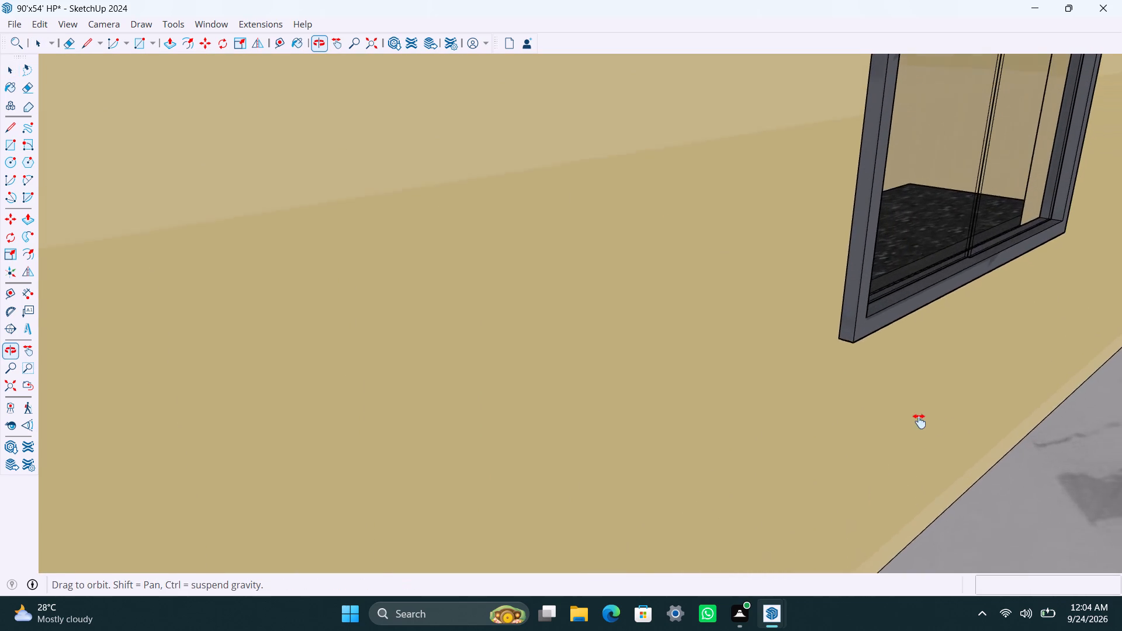
middle_click_drag(919, 421, 863, 495)
scroll(879, 367, "up", 3)
middle_click_drag(879, 338, 745, 353)
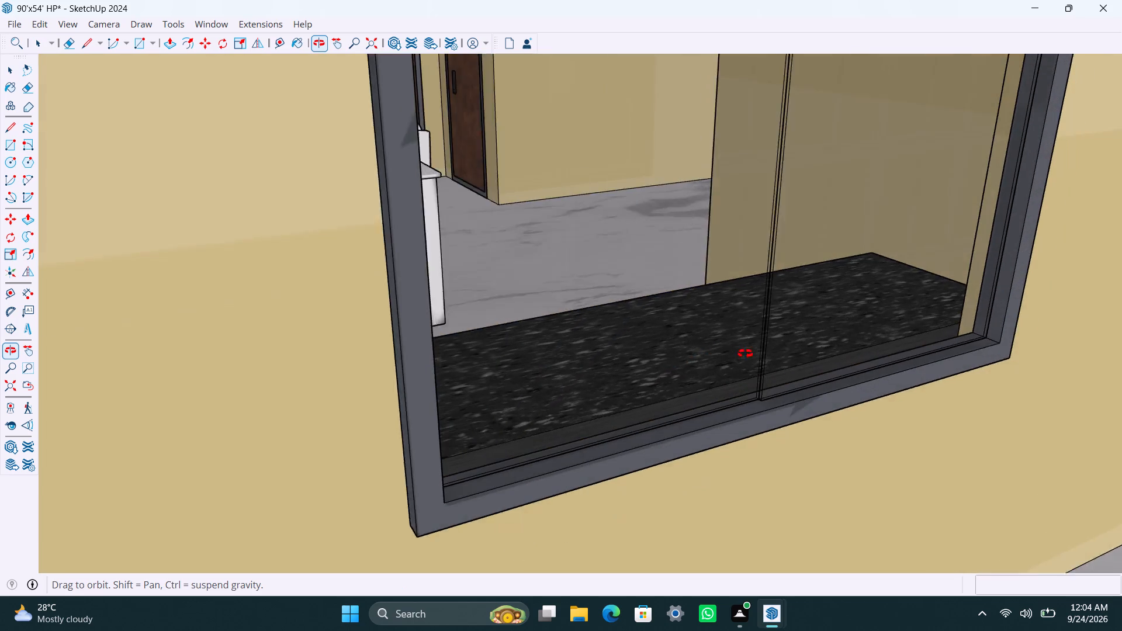
middle_click_drag(745, 353, 742, 353)
left_click(579, 306)
triple_click(582, 303)
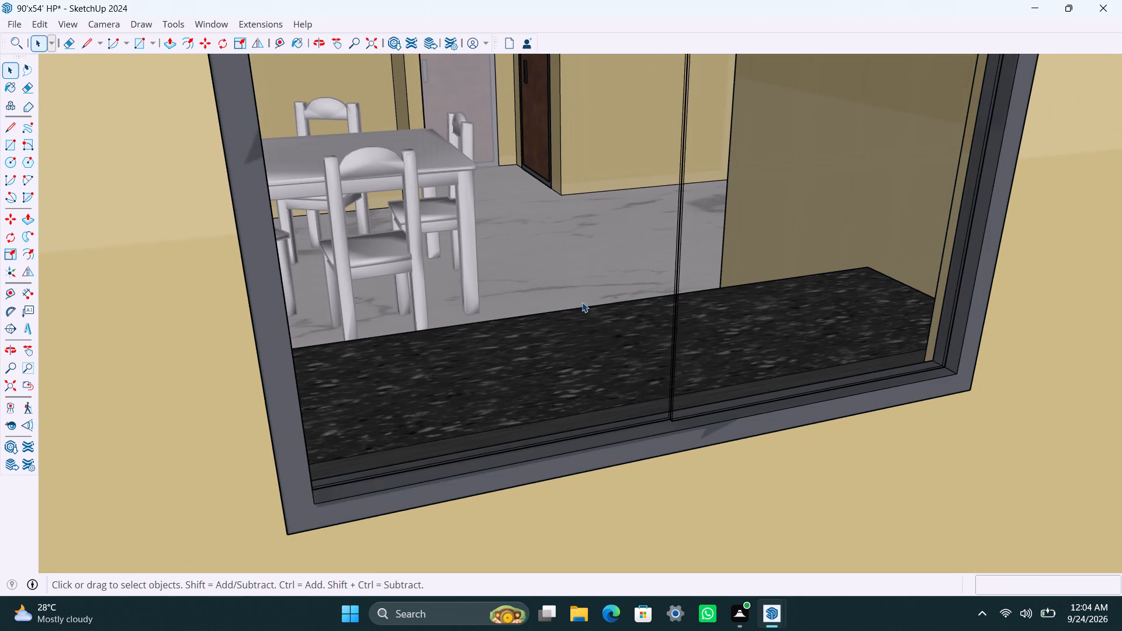
left_click(582, 306)
double_click(582, 311)
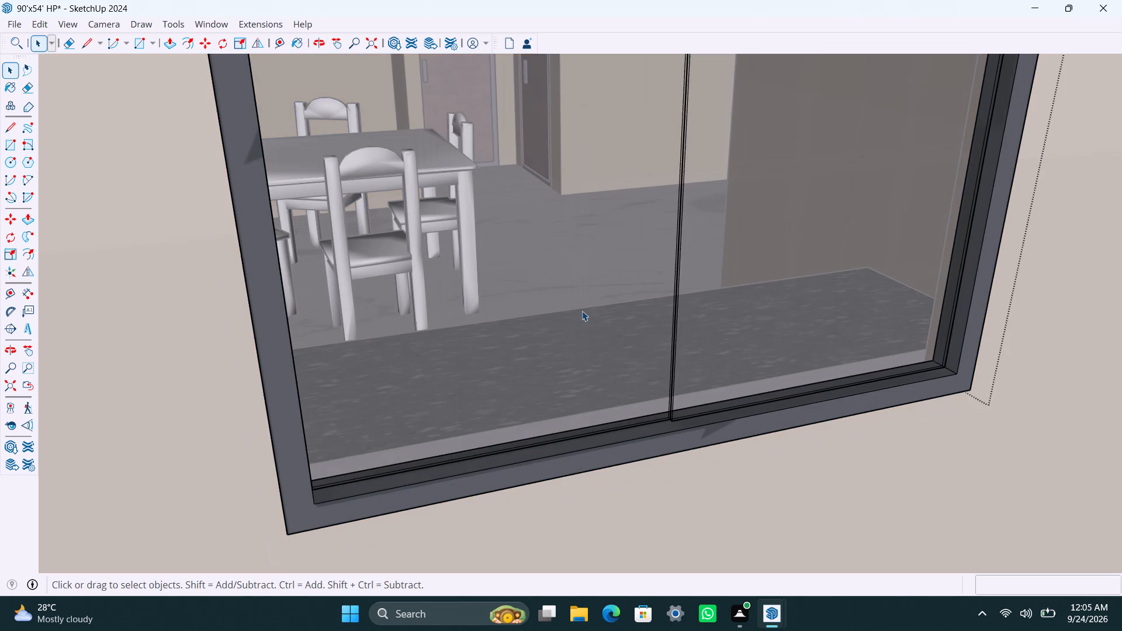
left_click(582, 311)
key("m")
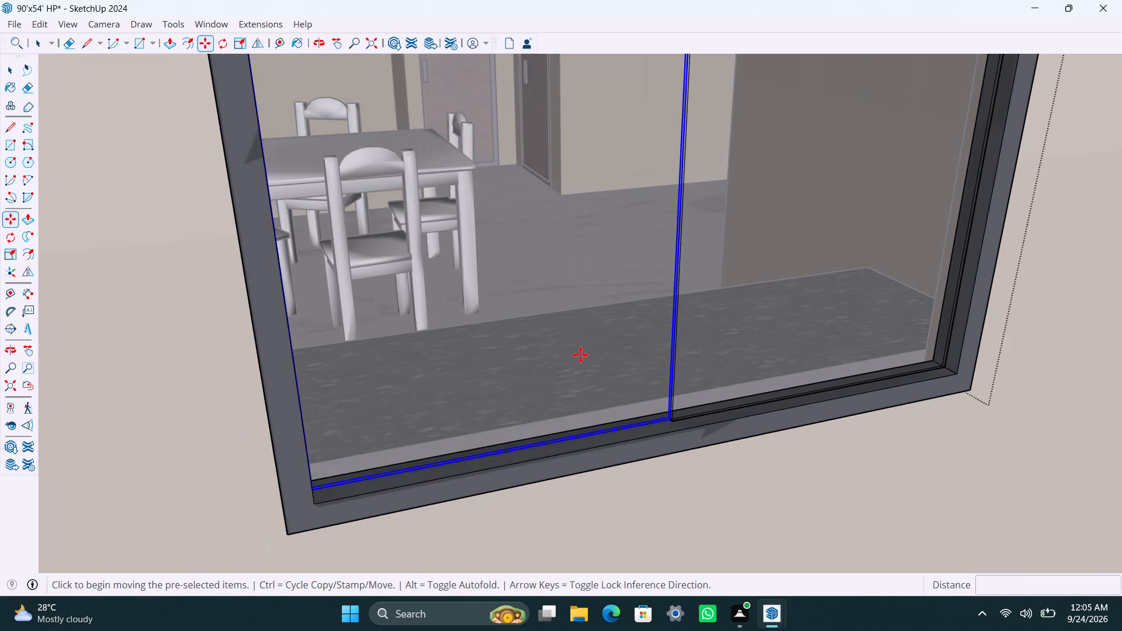
left_click(580, 355)
left_click(1121, 330)
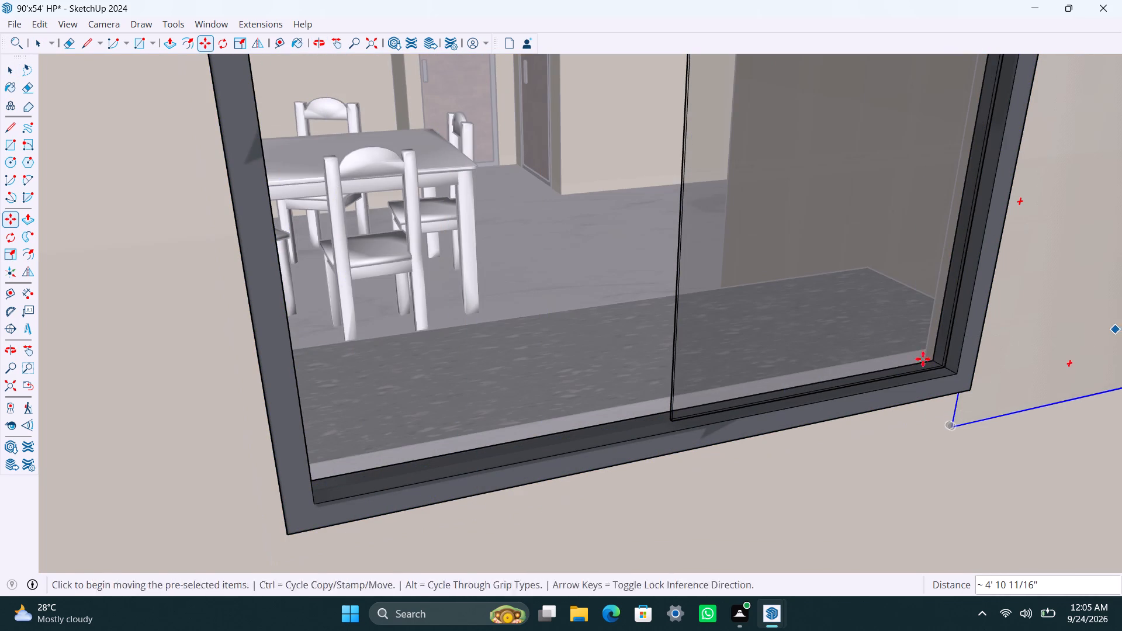
key("space")
left_click(488, 356)
double_click(487, 307)
double_click(523, 272)
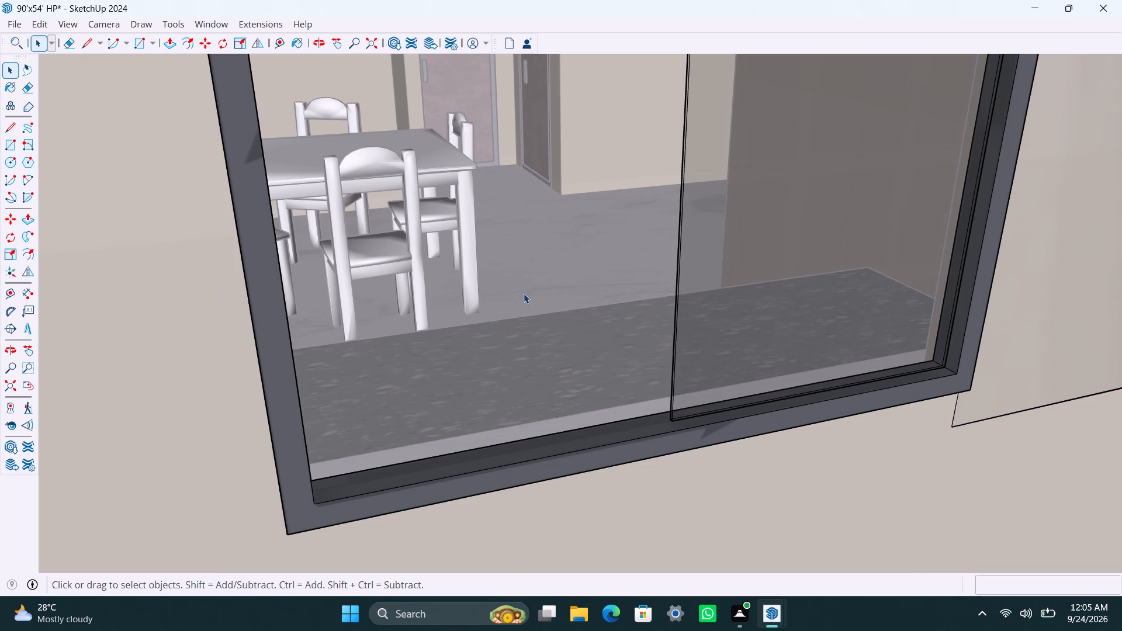
left_click(459, 18)
triple_click(763, 497)
left_click(1006, 573)
left_click(1010, 552)
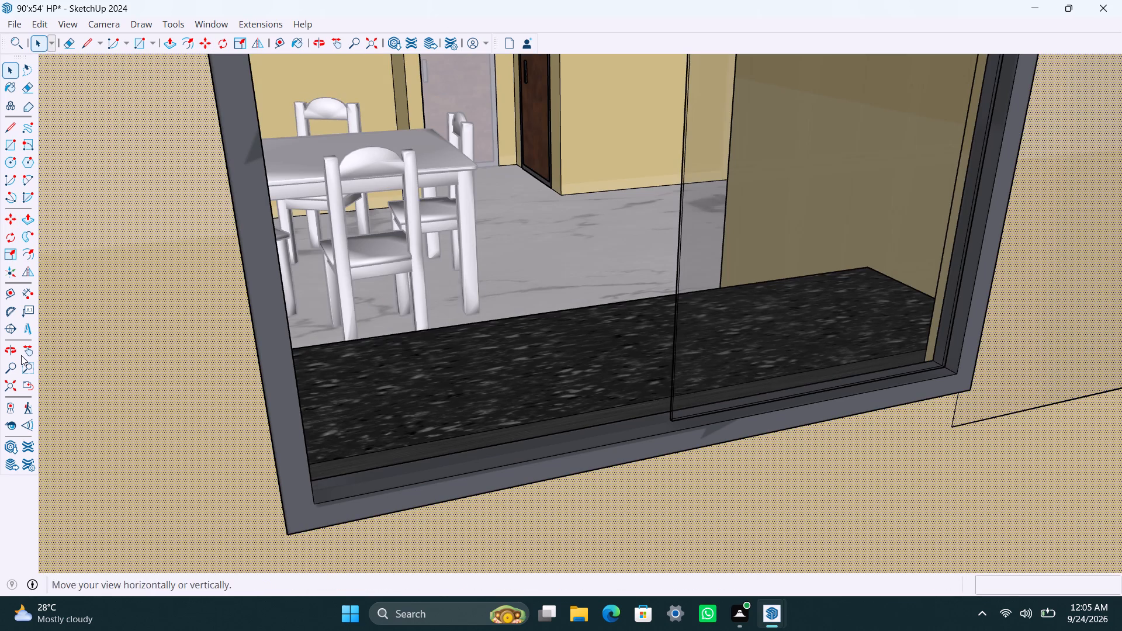
Position the camera through the window at 5' 6" eye height on the floor beyond the countertop, and frame the dining set.
left_click(9, 403)
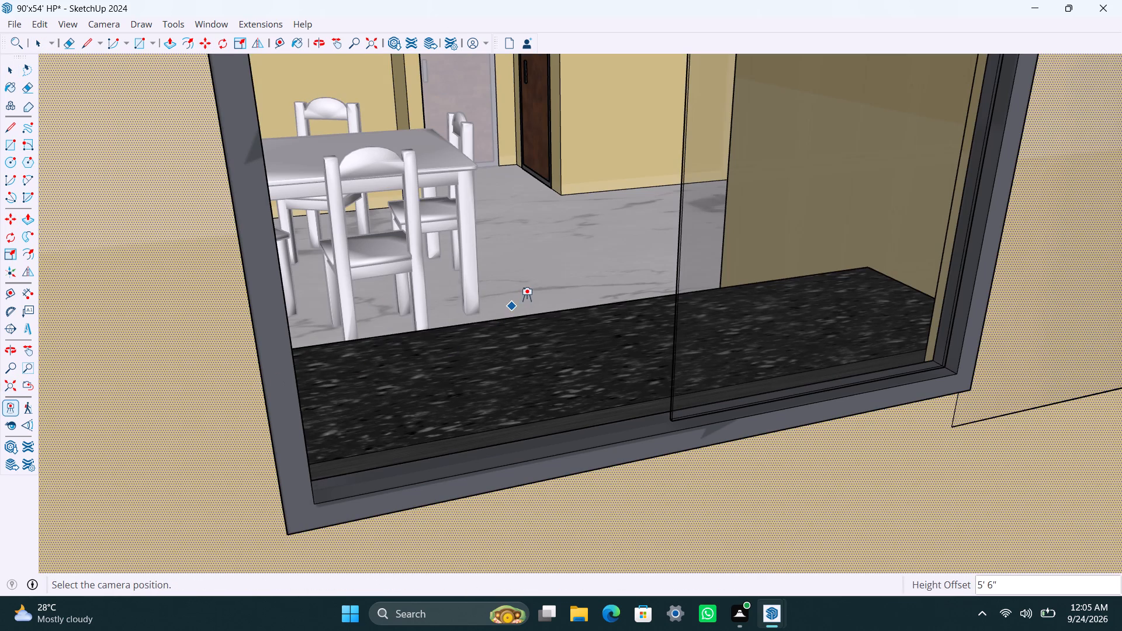
middle_click_drag(505, 375, 368, 417)
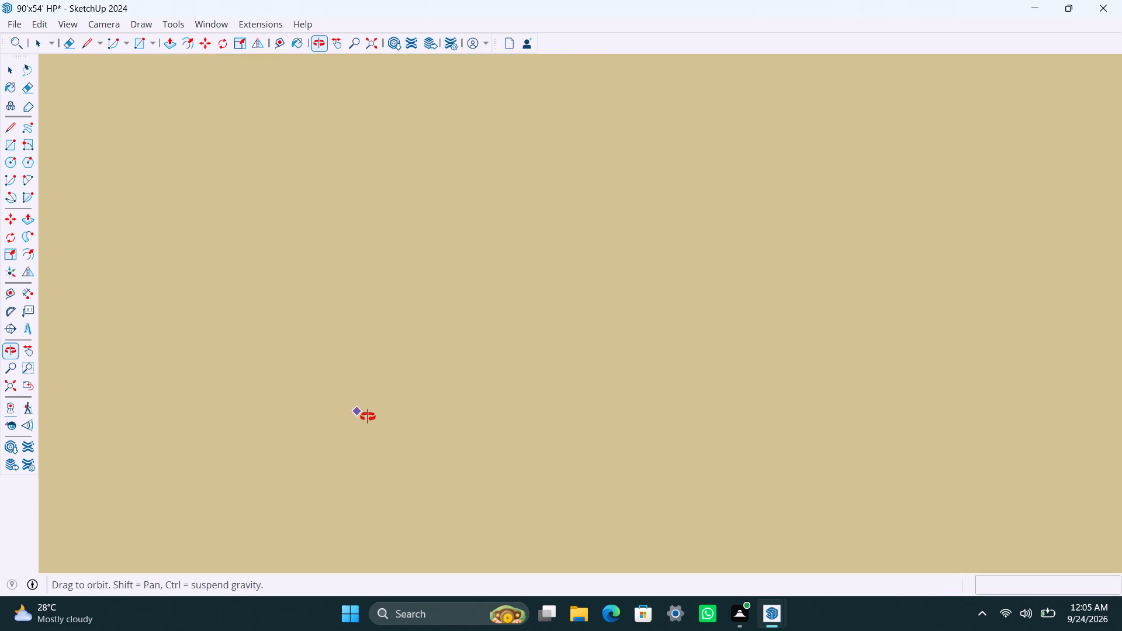
middle_click_drag(368, 417, 395, 431)
scroll(393, 425, "up", 1)
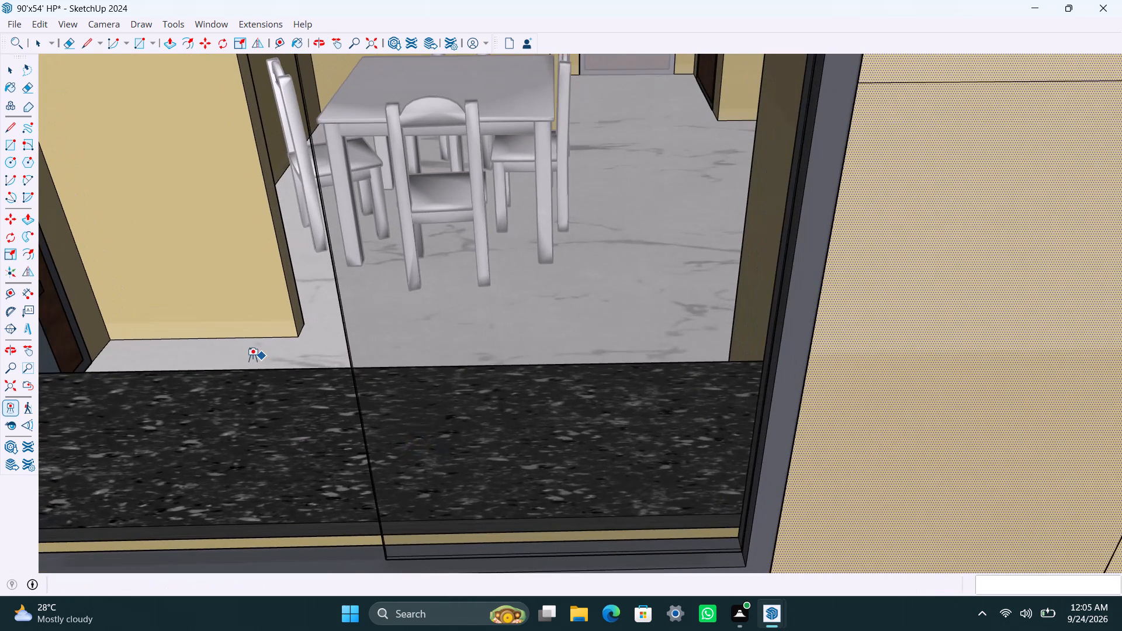
left_click(315, 359)
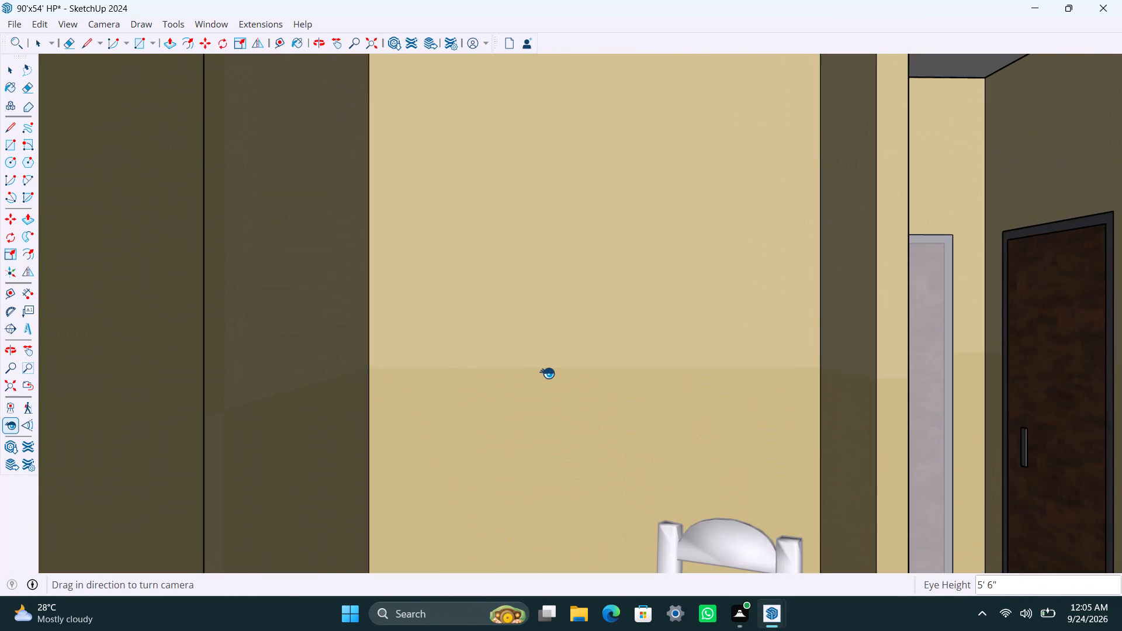
scroll(547, 370, "down", 4)
middle_click_drag(542, 377, 514, 283, "shift")
Try to lower and widen the dining view from inside, and return to a view of the whole model.
key("space")
triple_click(937, 514)
double_click(934, 514)
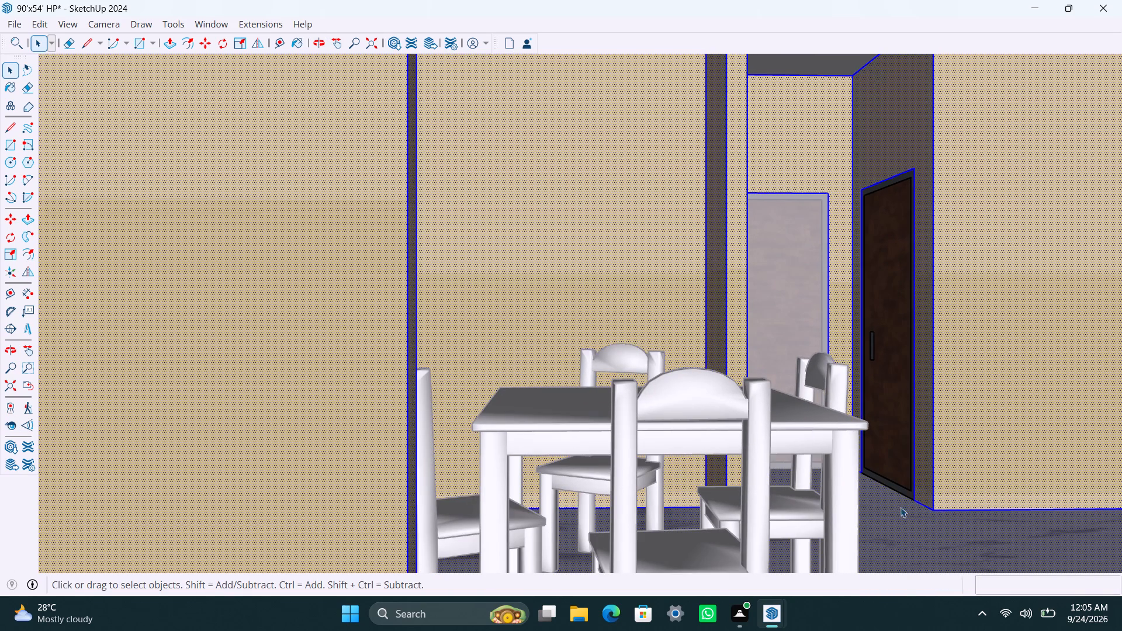
triple_click(959, 505)
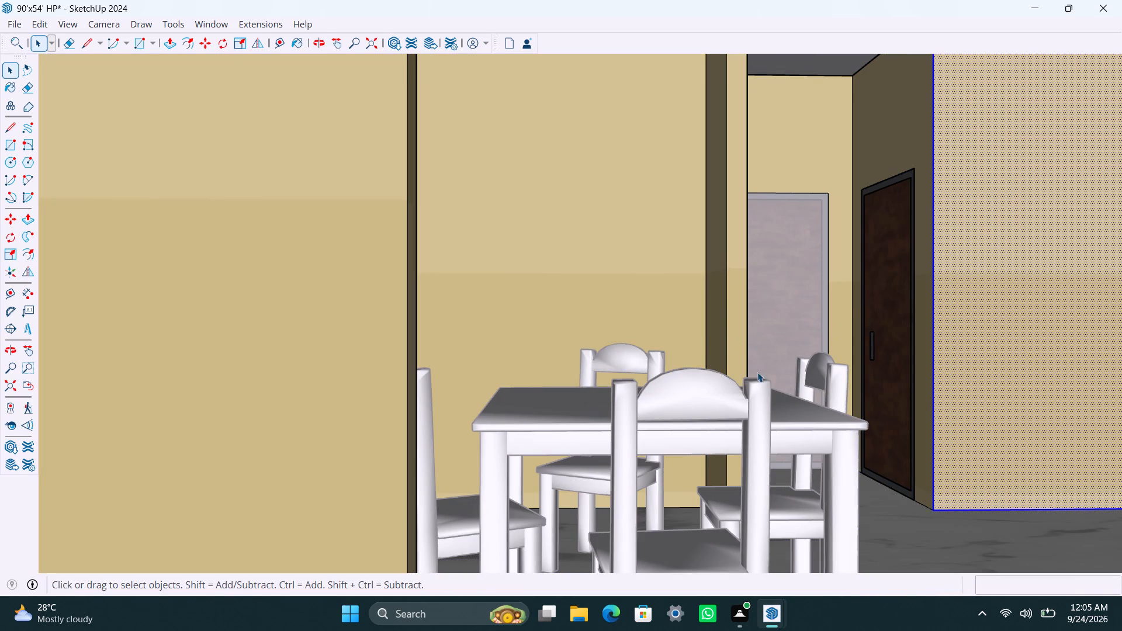
middle_click_drag(829, 425, 798, 366, "shift")
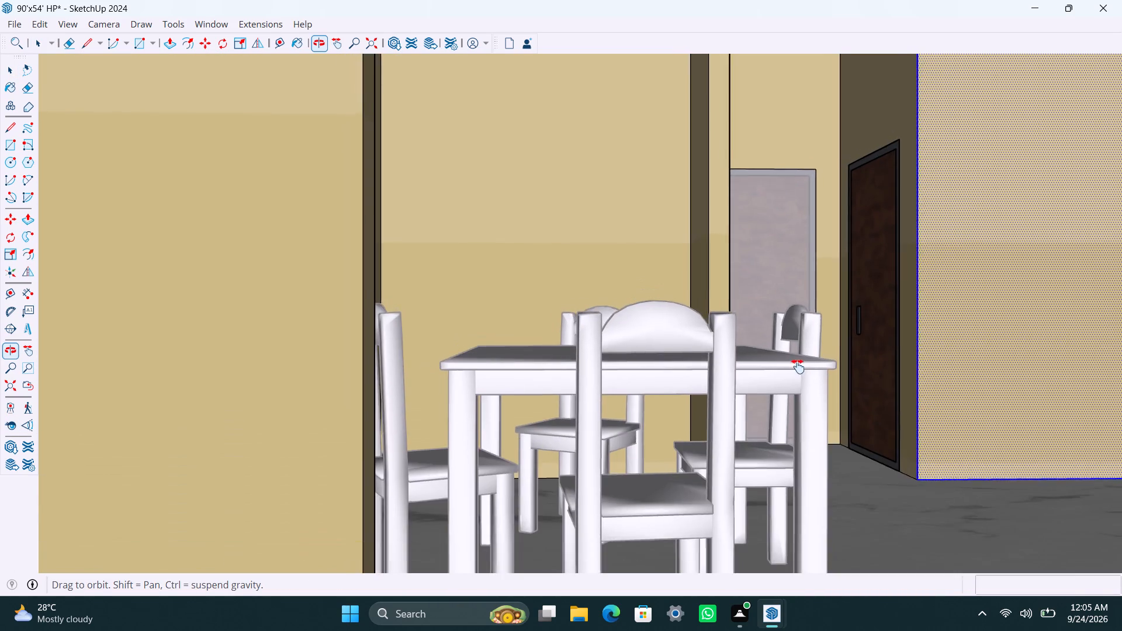
middle_click_drag(798, 366, 806, 376, "shift")
scroll(806, 376, "down", 1, "shift")
scroll(790, 461, "down", 9)
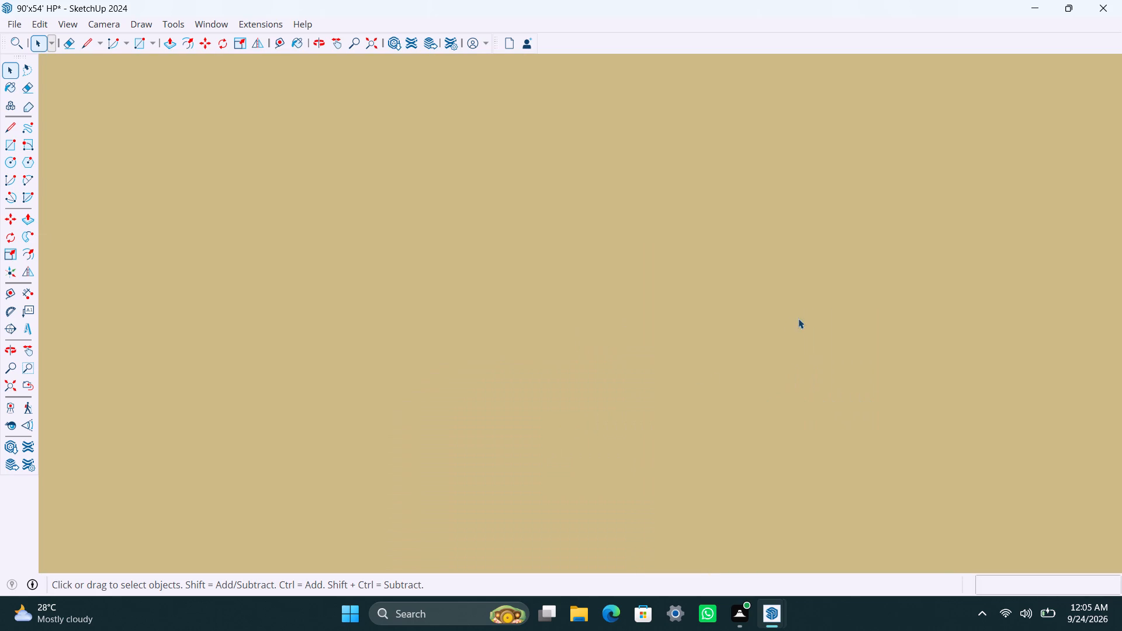
left_click(366, 39)
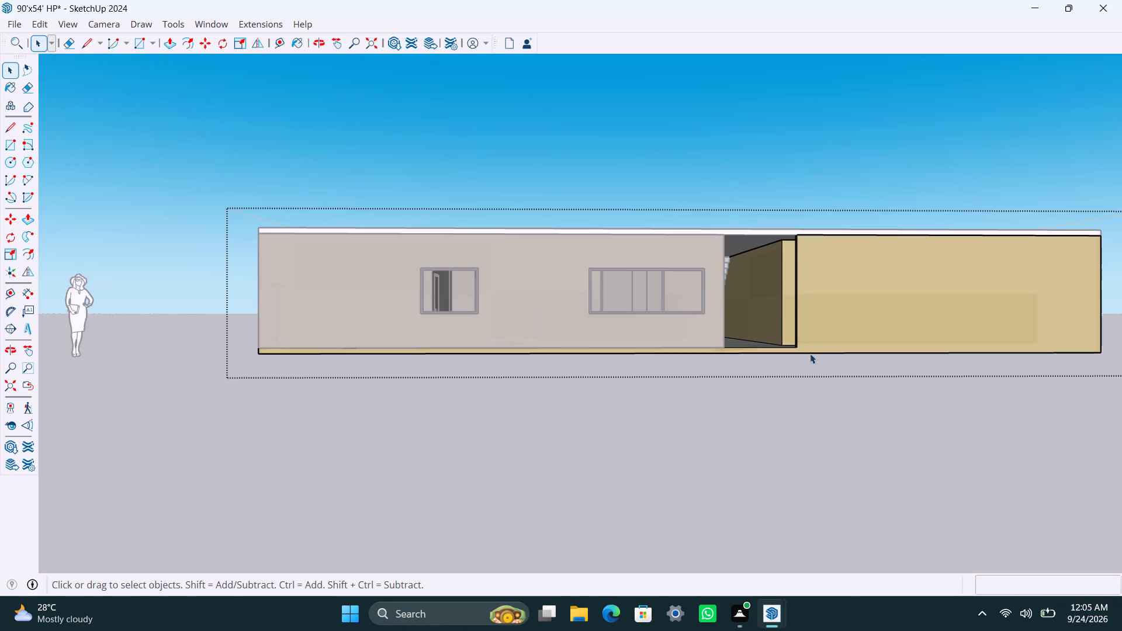
left_click(825, 418)
Position the camera through the window at 5' 6" eye height on the floor beyond the black countertop, and frame the dining table and doors.
scroll(787, 316, "up", 9)
middle_click_drag(797, 342, 927, 431)
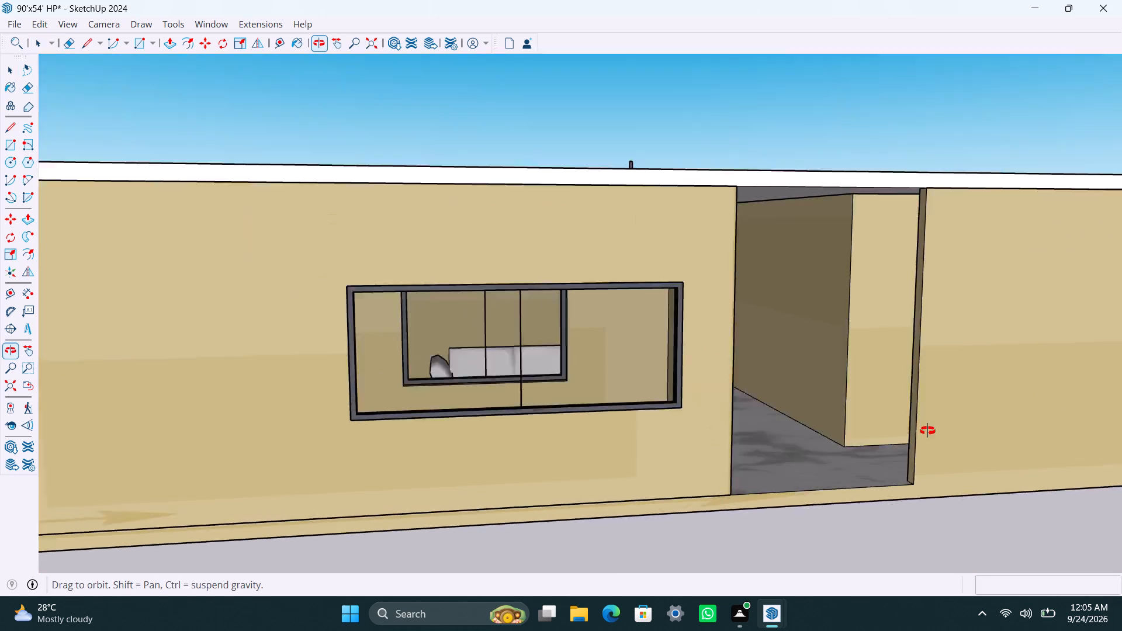
middle_click_drag(927, 431, 928, 431)
scroll(1078, 440, "up", 12)
scroll(986, 442, "up", 1)
middle_click_drag(986, 443, 936, 469)
scroll(935, 469, "up", 4)
middle_click_drag(934, 474, 1010, 518)
scroll(1020, 428, "up", 3)
middle_click_drag(1024, 405, 908, 400)
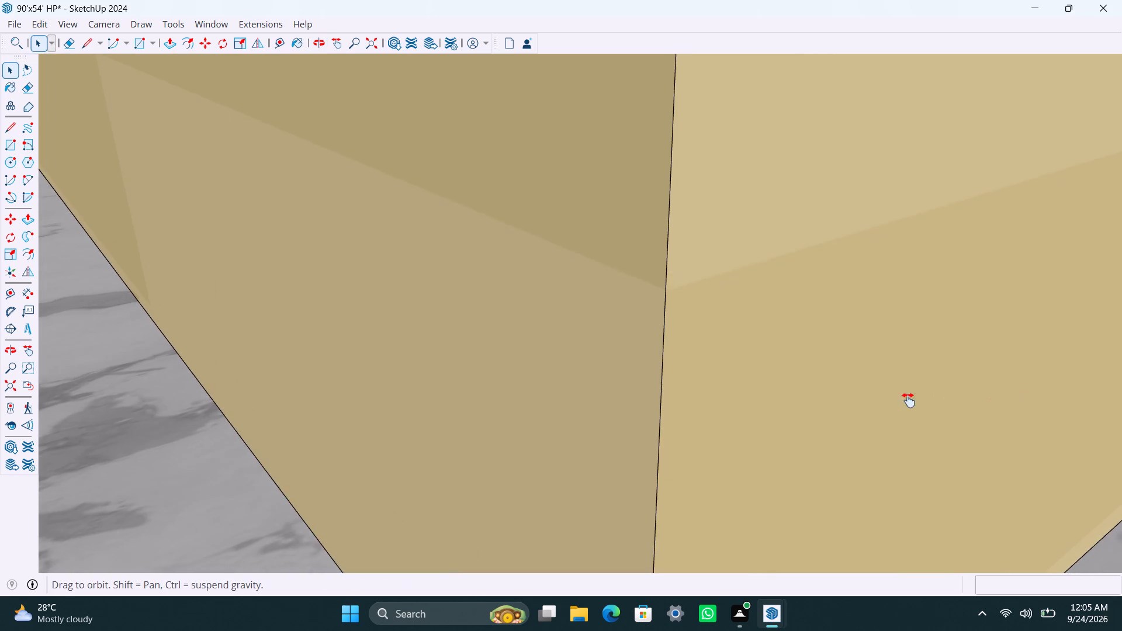
middle_click_drag(908, 400, 537, 568)
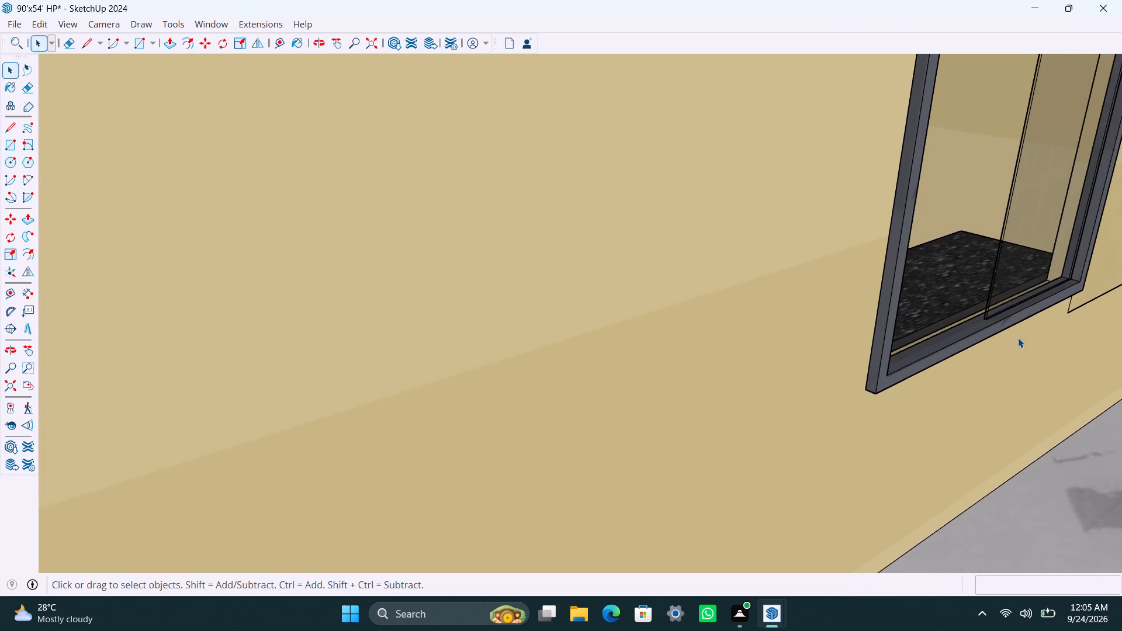
scroll(972, 318, "up", 7)
middle_click_drag(979, 318, 822, 351)
left_click(4, 407)
scroll(425, 326, "up", 4)
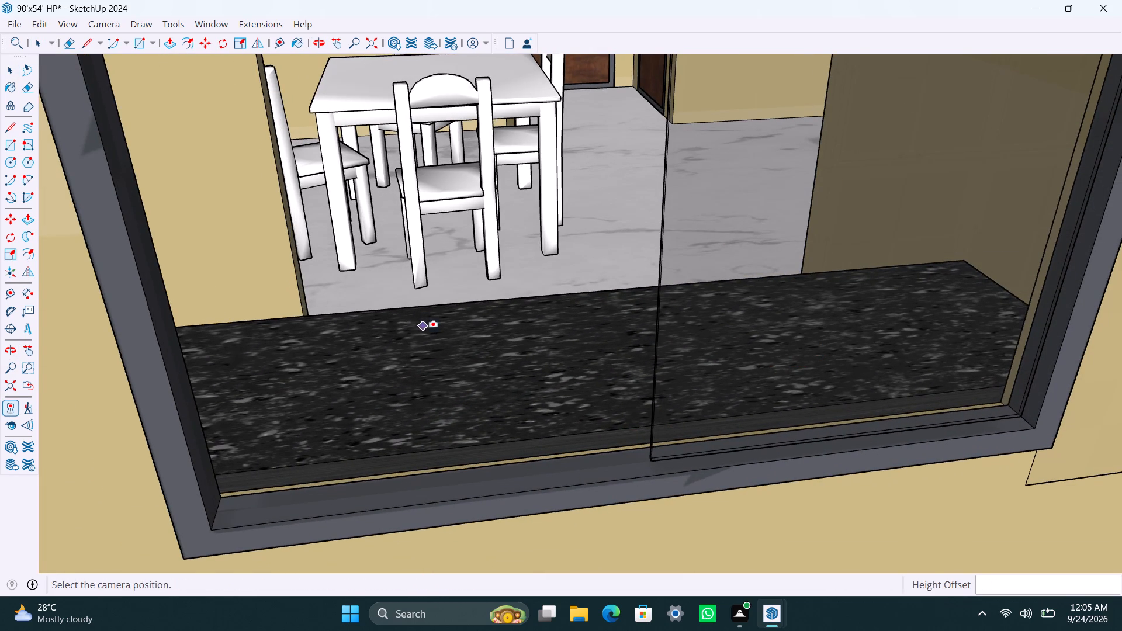
middle_click_drag(439, 339, 449, 497)
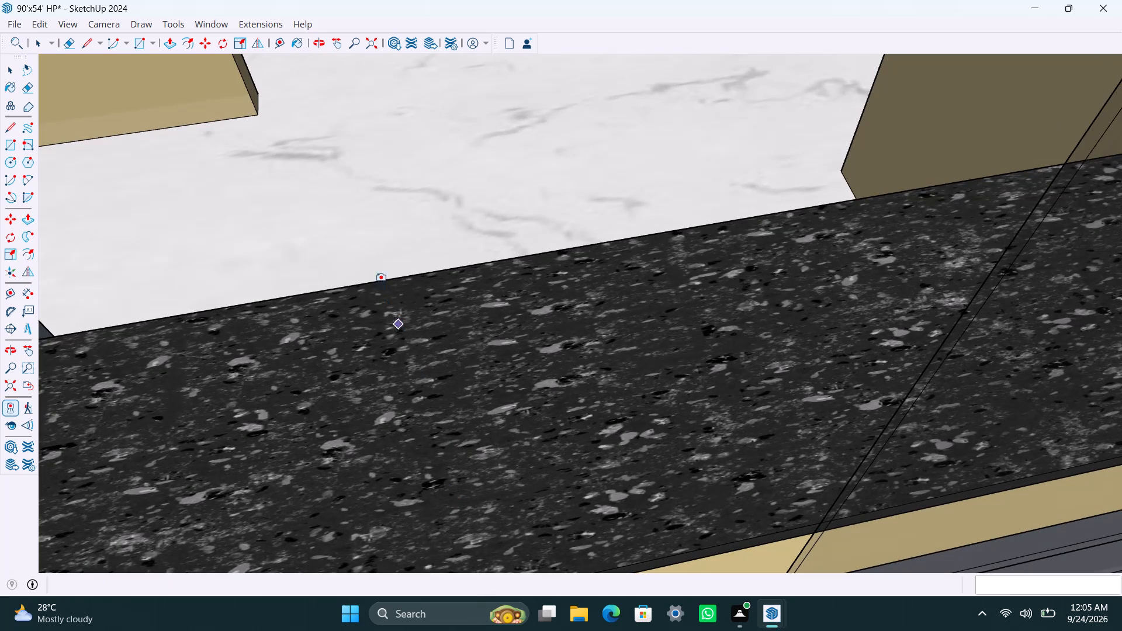
left_click(379, 259)
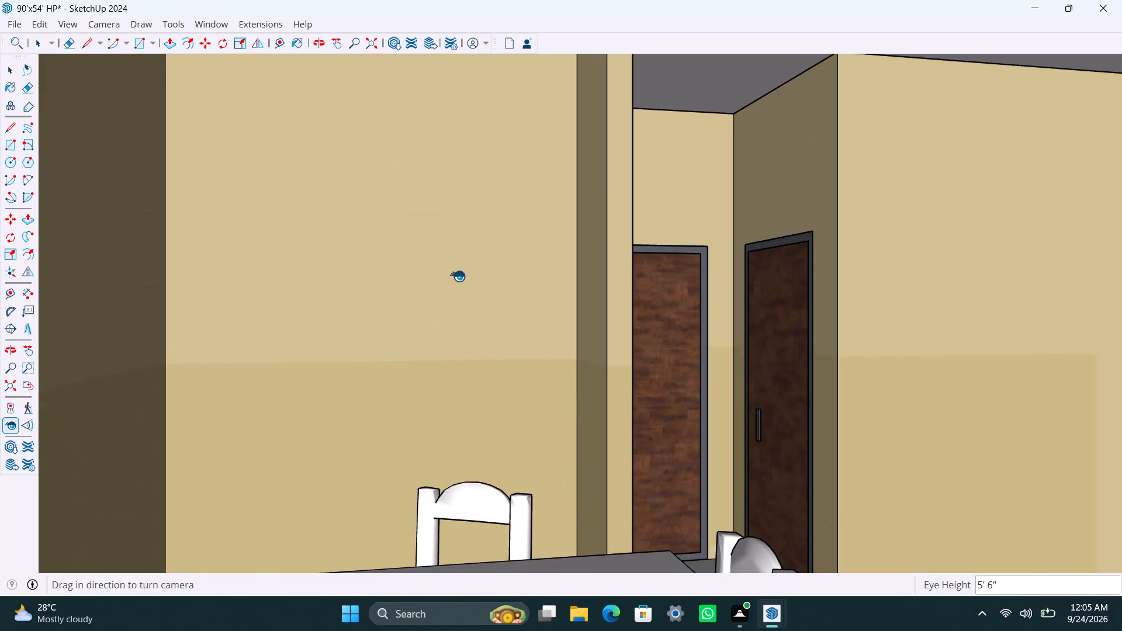
scroll(527, 373, "down", 4)
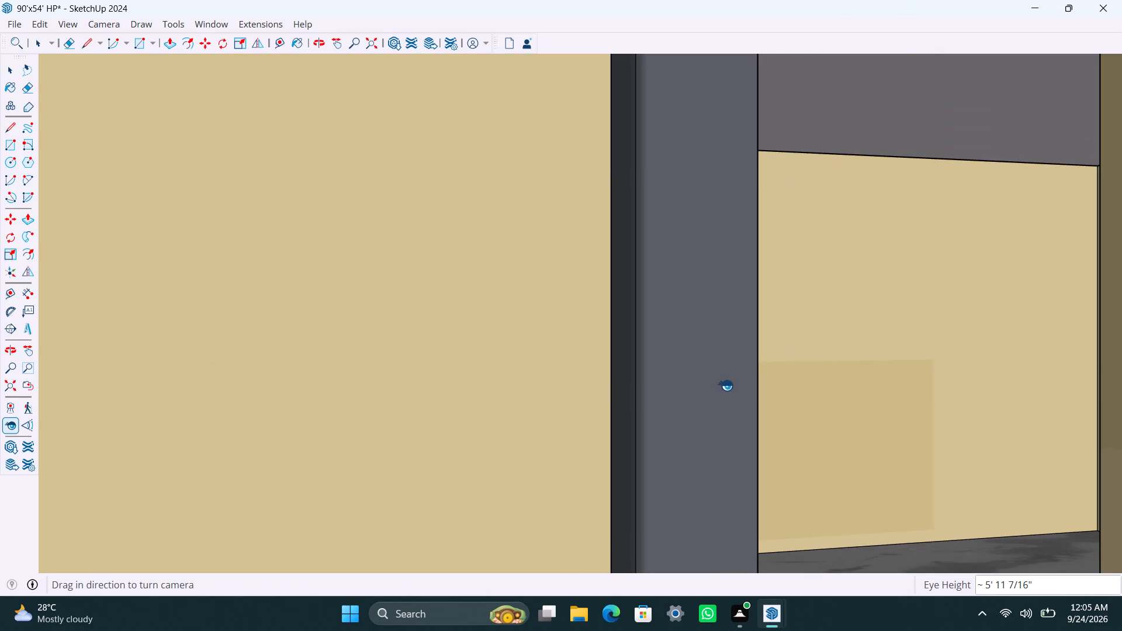
scroll(781, 377, "up", 3)
middle_click_drag(767, 398, 739, 292, "shift")
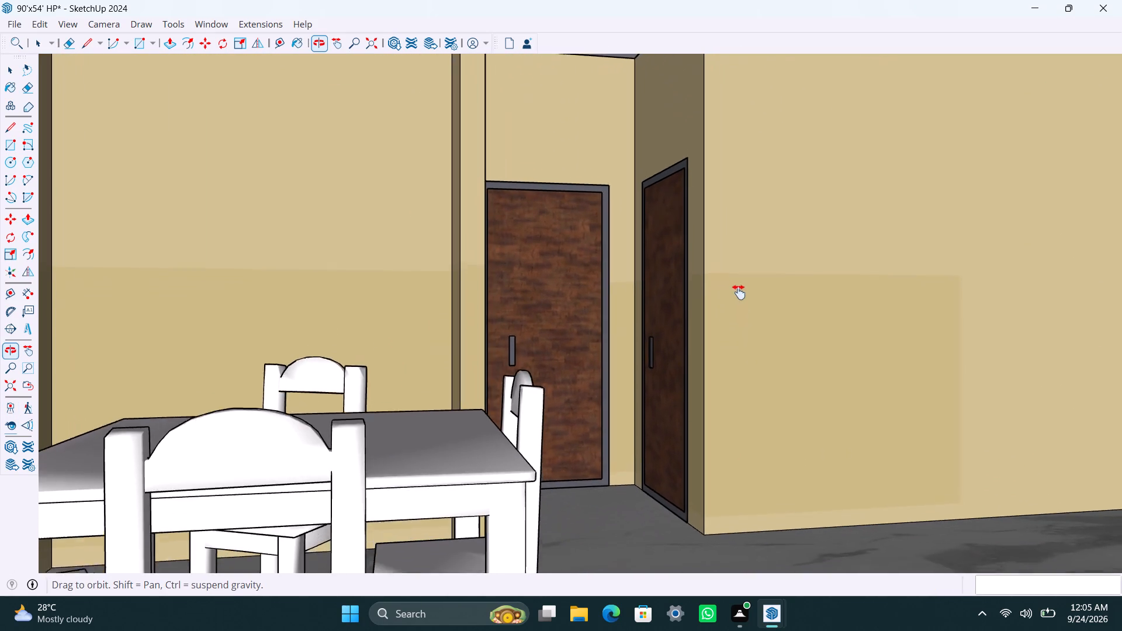
middle_click_drag(739, 292, 698, 259, "shift")
Try to zoom the dining view out past the countertop, and return to a view of the whole model.
scroll(704, 338, "down", 1)
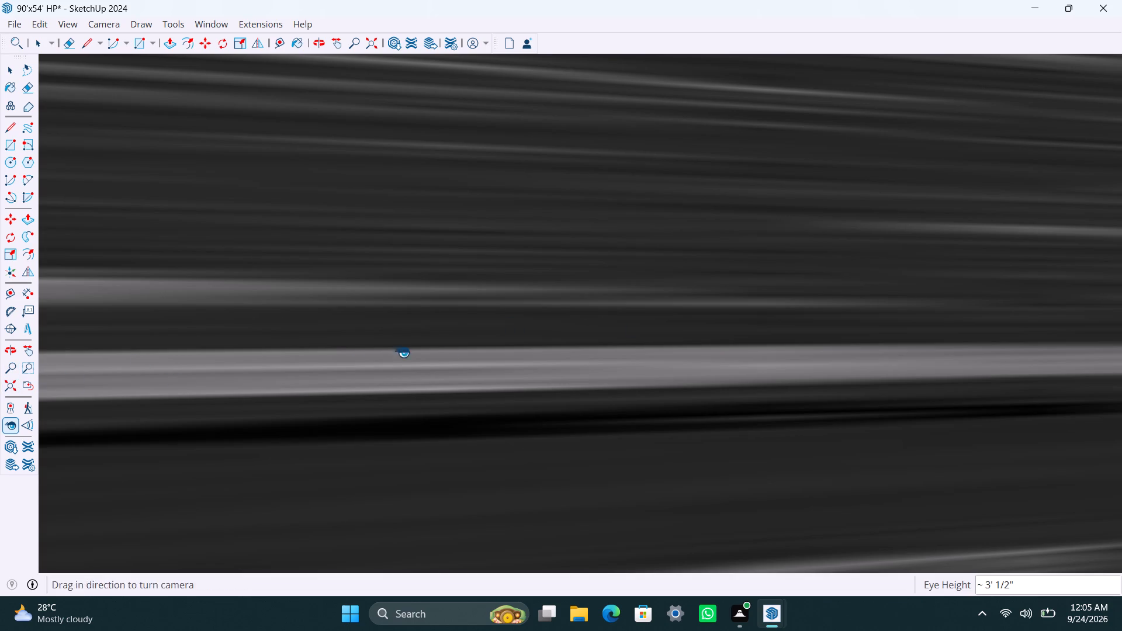
left_click(23, 369)
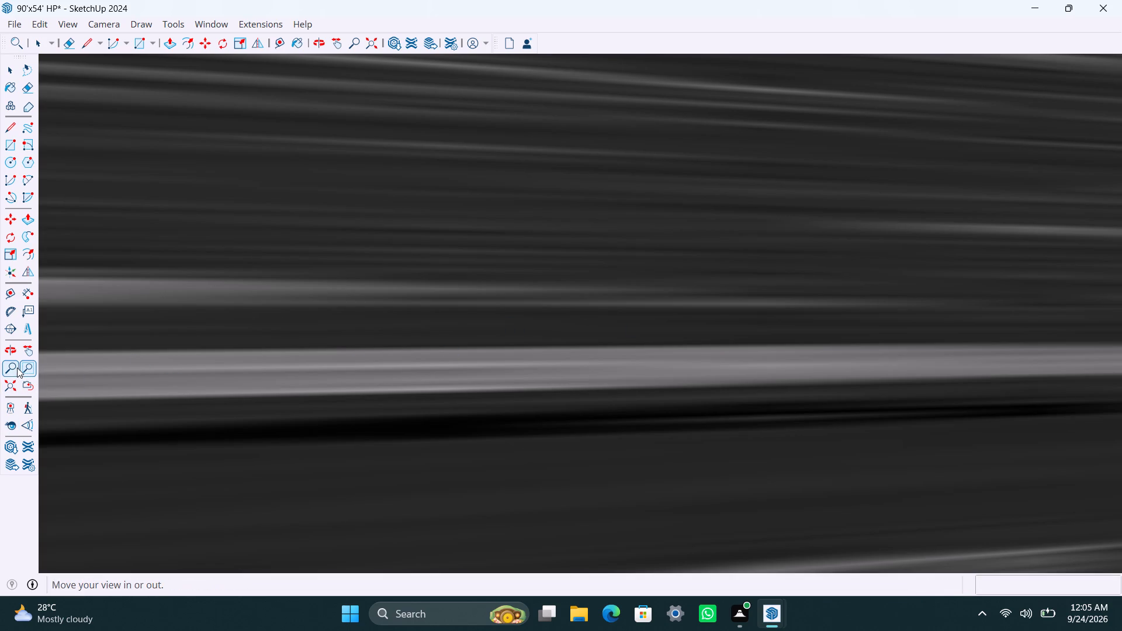
left_click(11, 365)
scroll(722, 300, "down", 4)
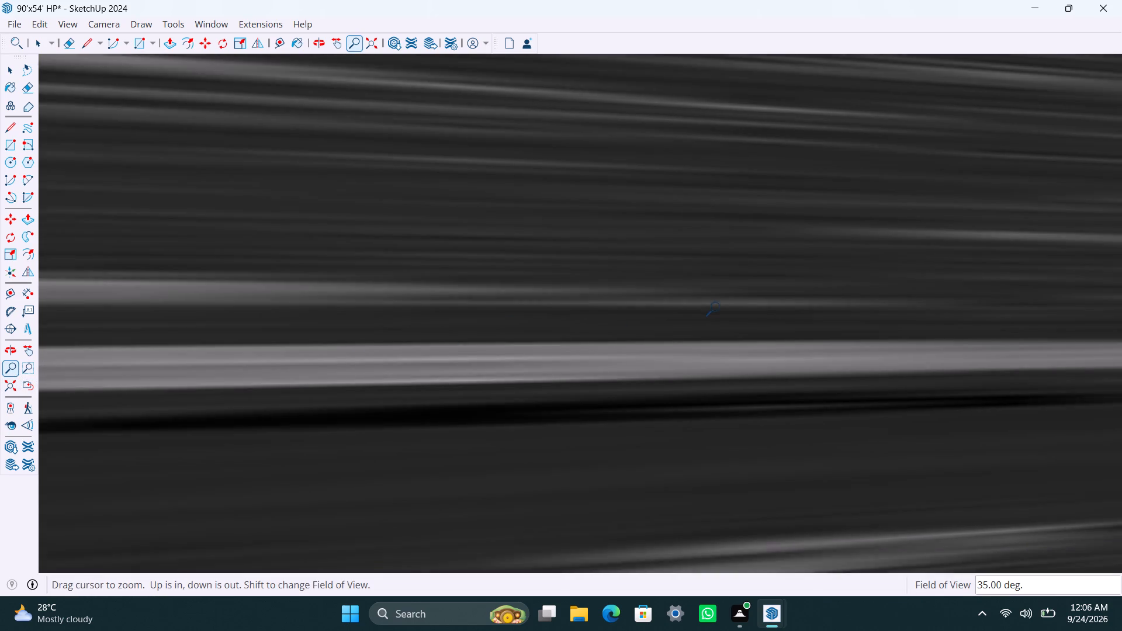
scroll(718, 308, "down", 20)
scroll(718, 308, "down", 20)
scroll(718, 308, "down", 1)
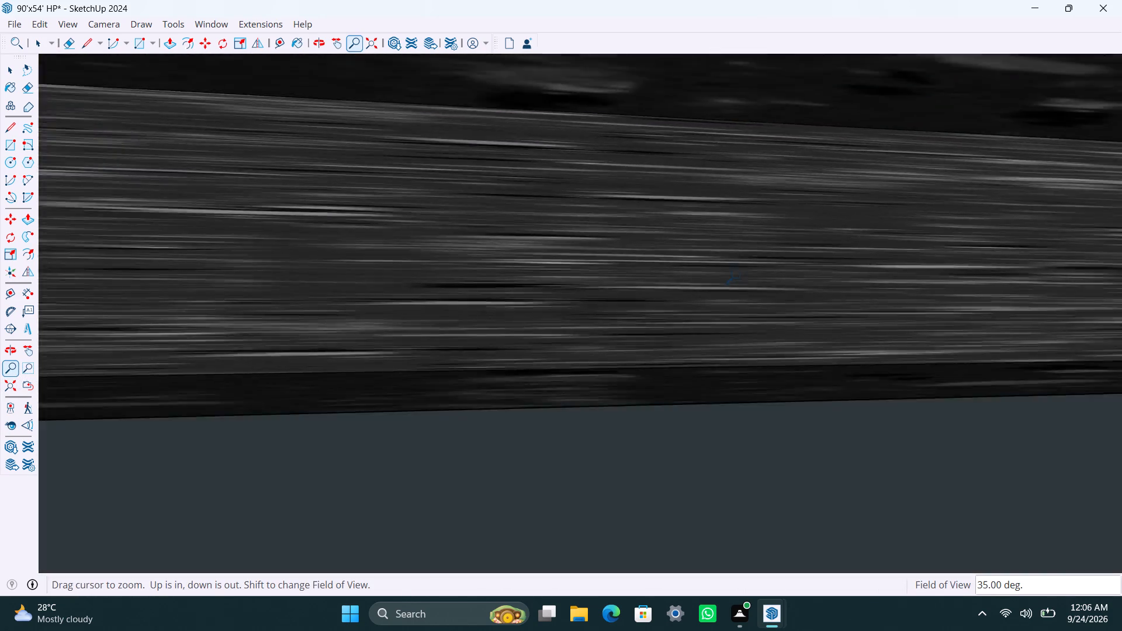
scroll(739, 275, "down", 19)
scroll(744, 276, "down", 13)
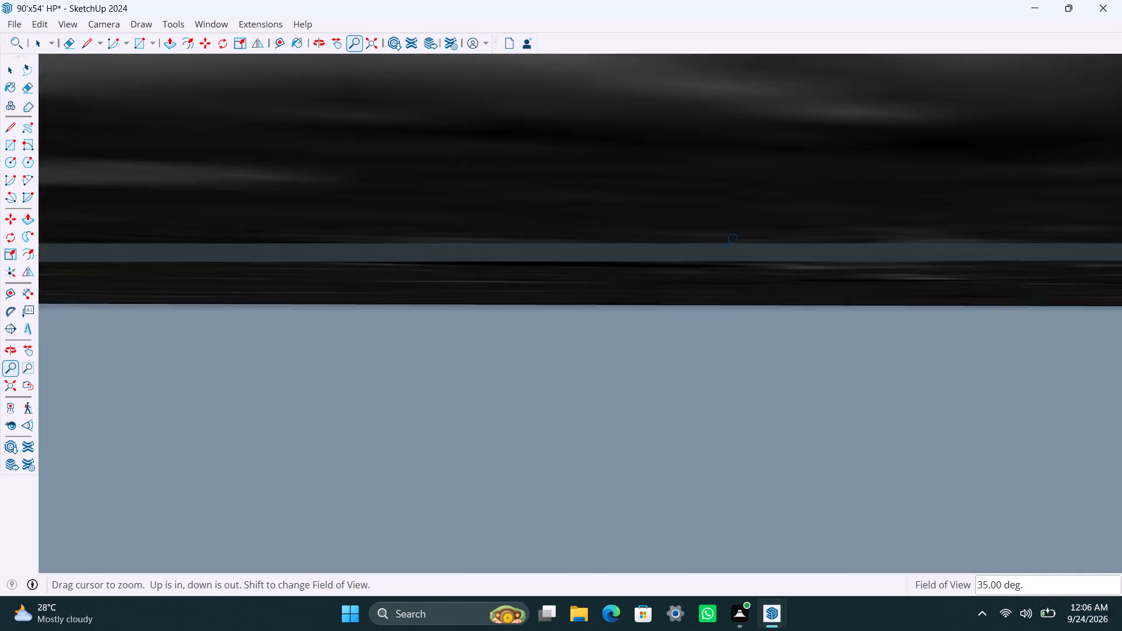
scroll(736, 240, "down", 20)
scroll(736, 240, "down", 9)
key("space")
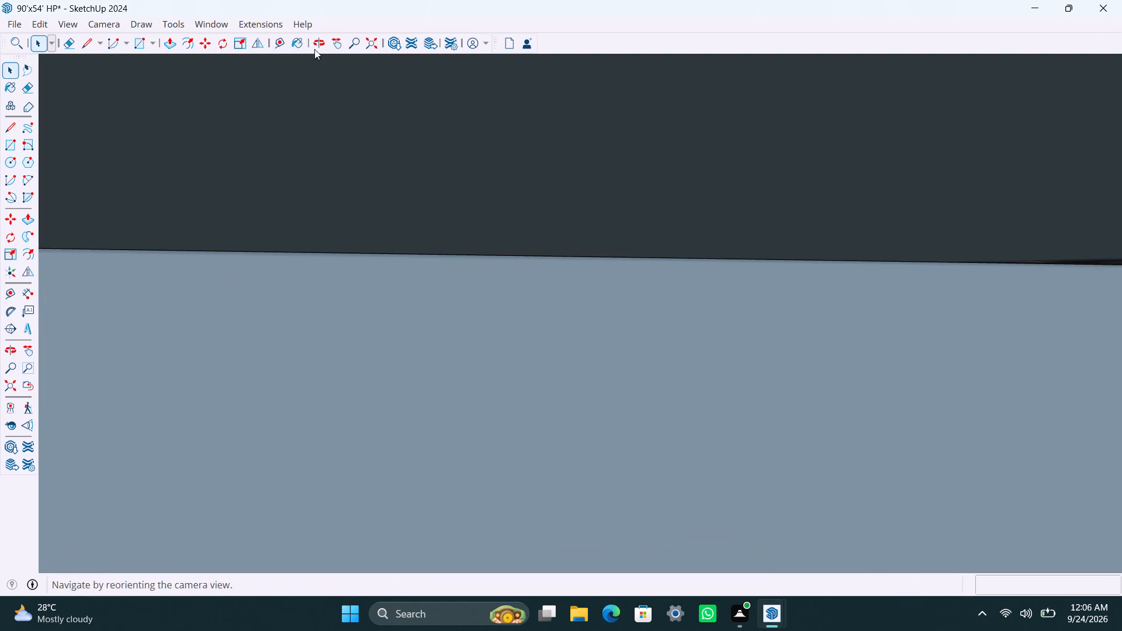
left_click(365, 42)
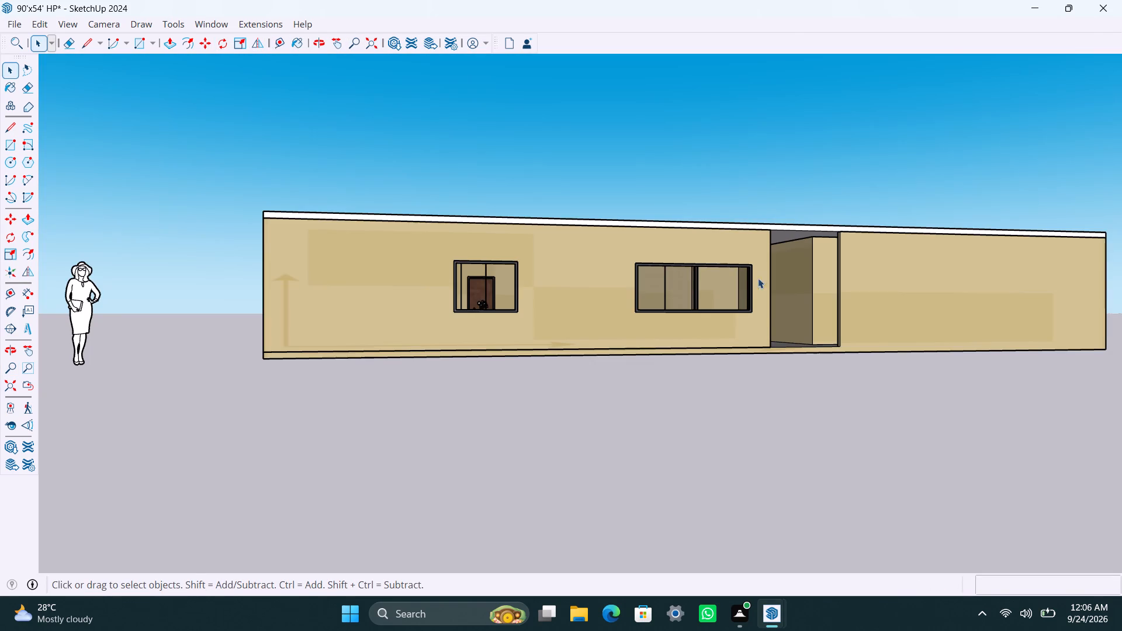
Undo the last six edits and close the open groups.
middle_click_drag(764, 279, 614, 342)
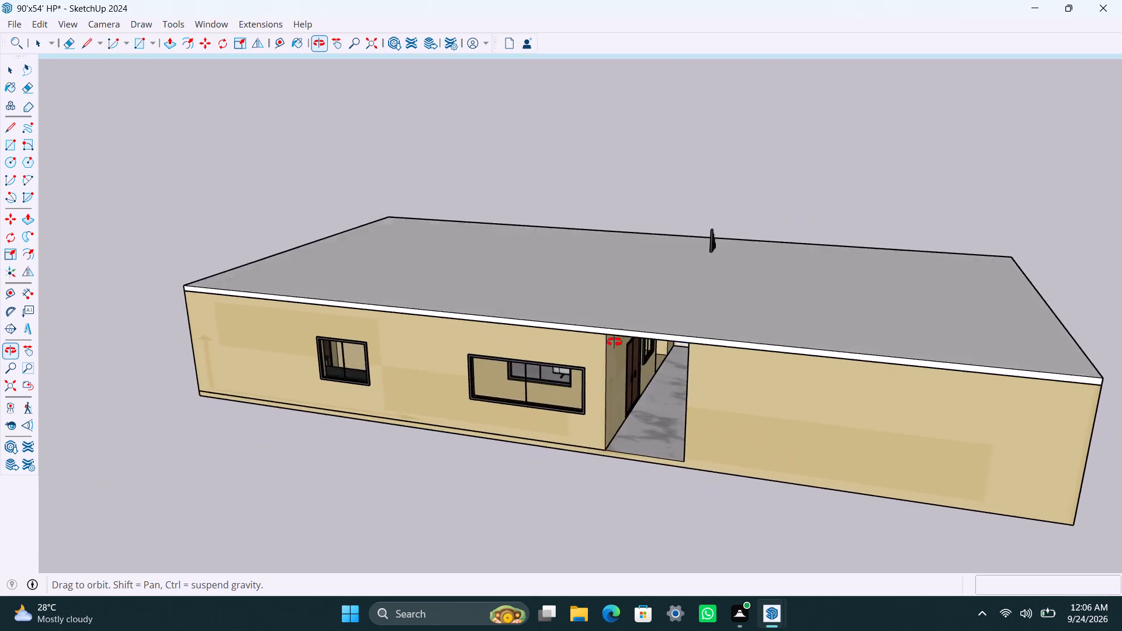
middle_click_drag(614, 342, 1121, 326)
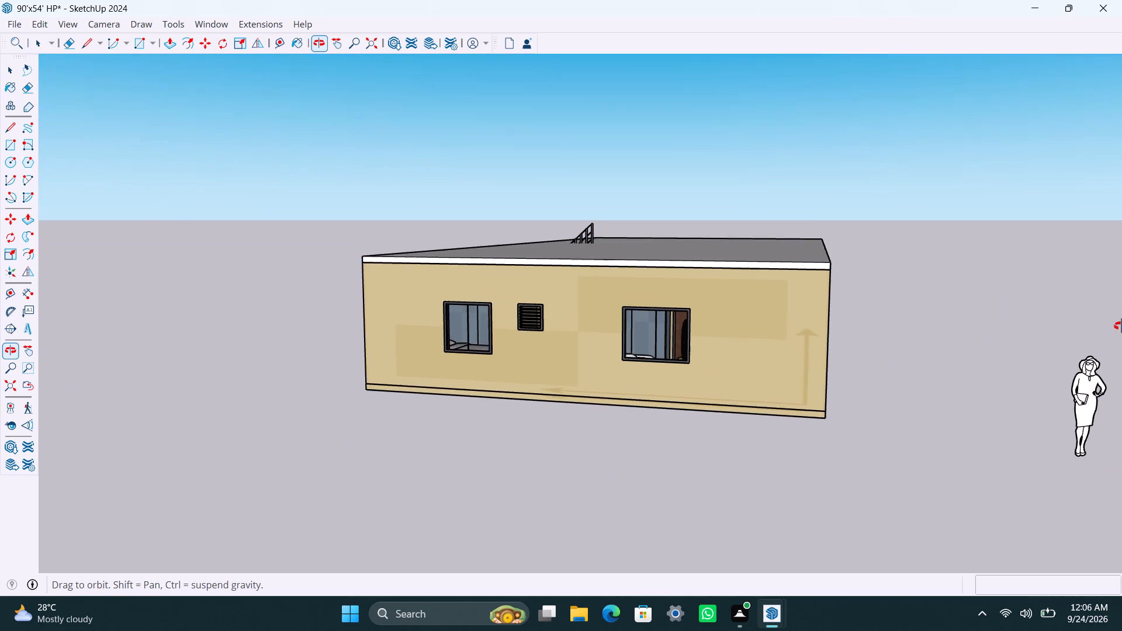
middle_click_drag(1121, 326, 1121, 327)
scroll(607, 353, "up", 6)
scroll(656, 360, "up", 3)
middle_click_drag(667, 370, 695, 383)
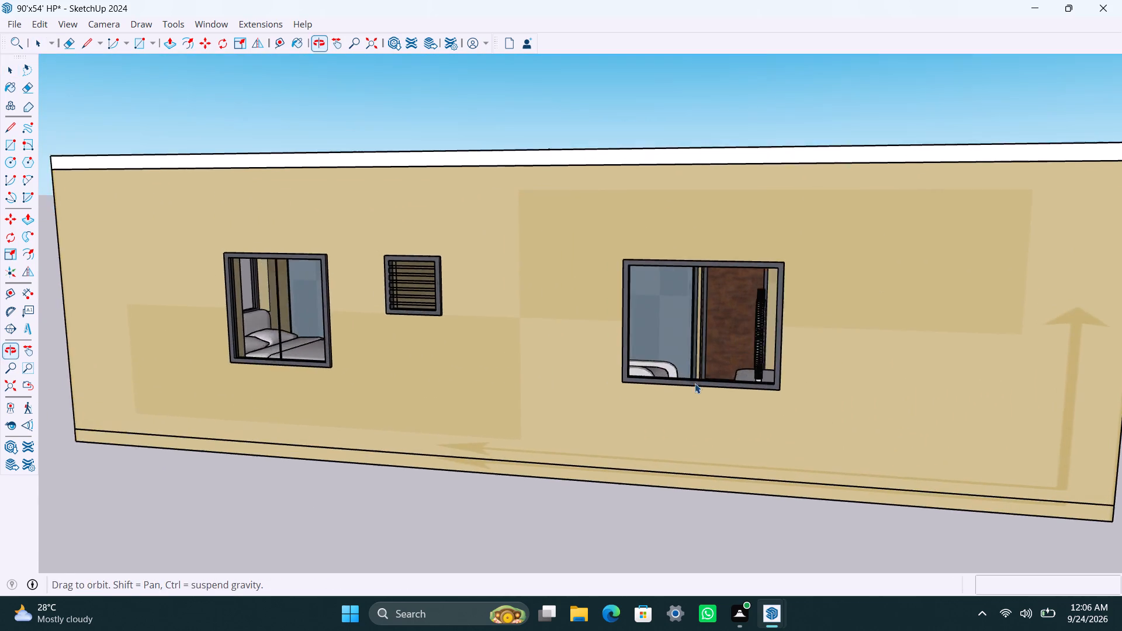
key("ctrl+z")
key("ctrl+z")
key("ctrl+z")
left_click(527, 511)
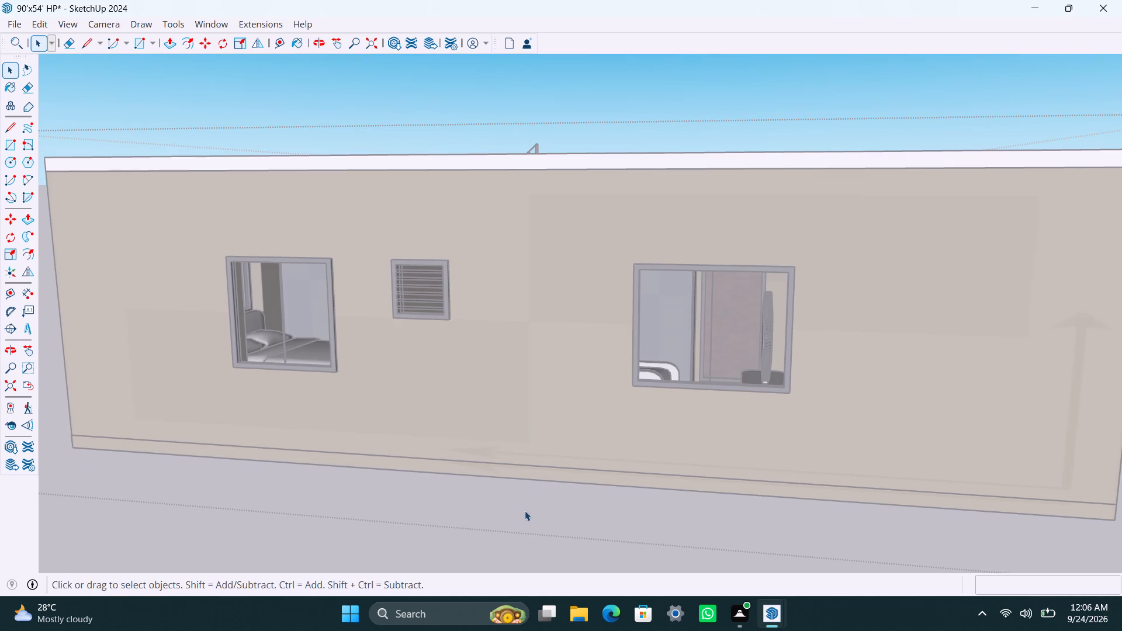
key("ctrl+z")
left_click(613, 494)
scroll(683, 439, "down", 6)
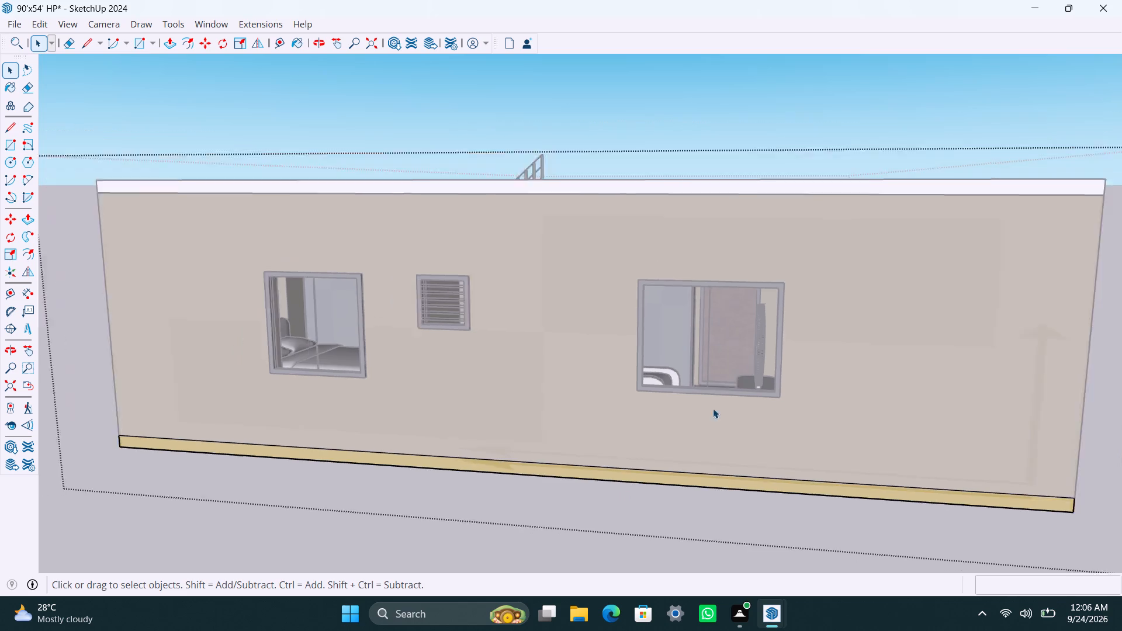
scroll(967, 420, "down", 1)
middle_click_drag(968, 419, 576, 321)
key("ctrl+z")
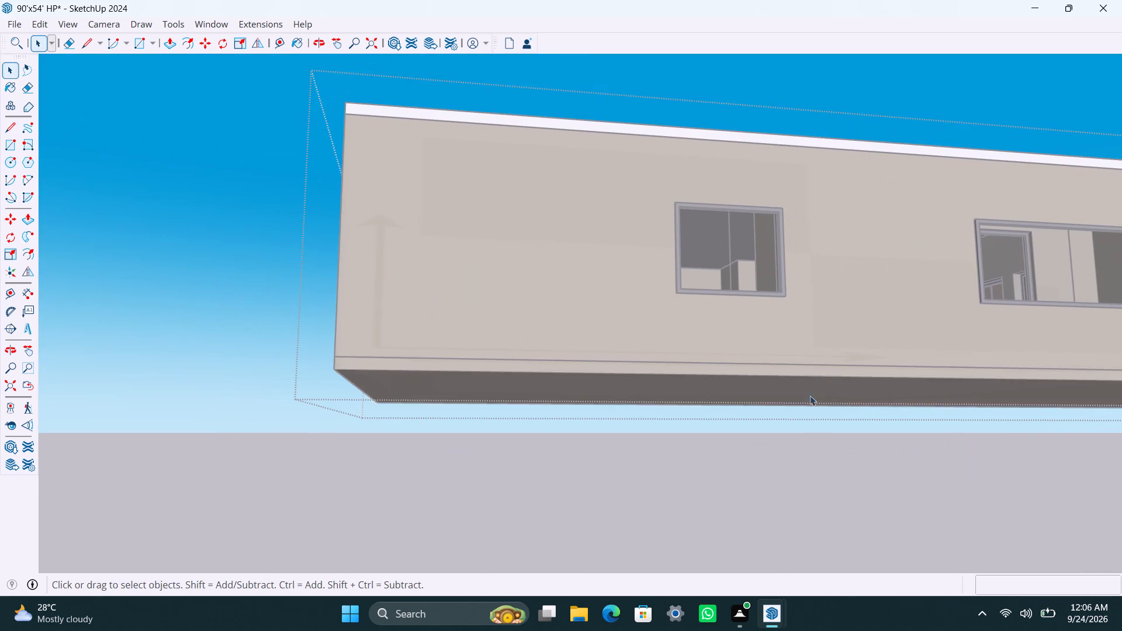
key("ctrl+z")
left_click(792, 443)
Examine the long exterior wall with its two windows, the entrance opening and the roof edge, and view the house from the end wall.
middle_click_drag(725, 313, 455, 443)
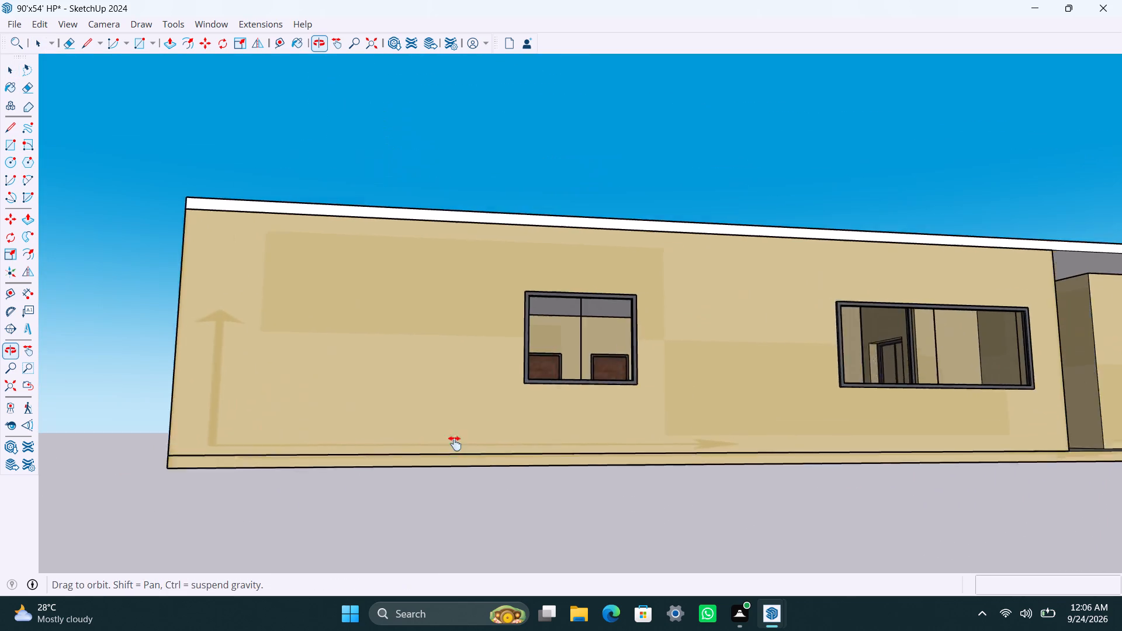
middle_click_drag(455, 443, 423, 455)
scroll(1090, 412, "up", 4)
middle_click_drag(1038, 425, 1121, 494)
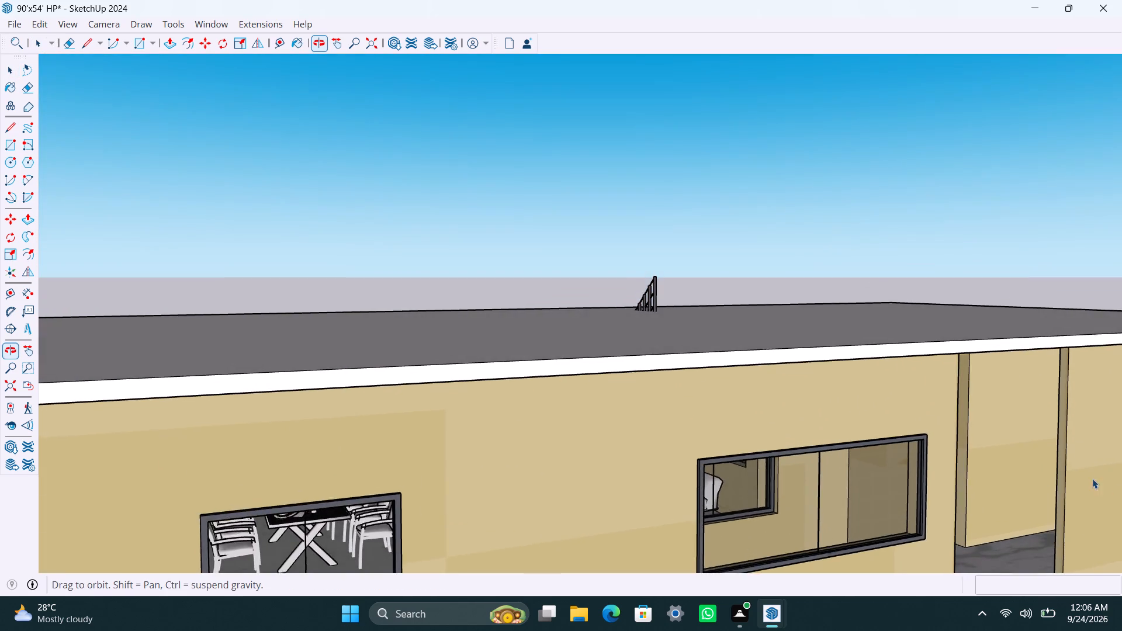
scroll(1043, 476, "up", 14)
middle_click_drag(1056, 438, 1121, 481)
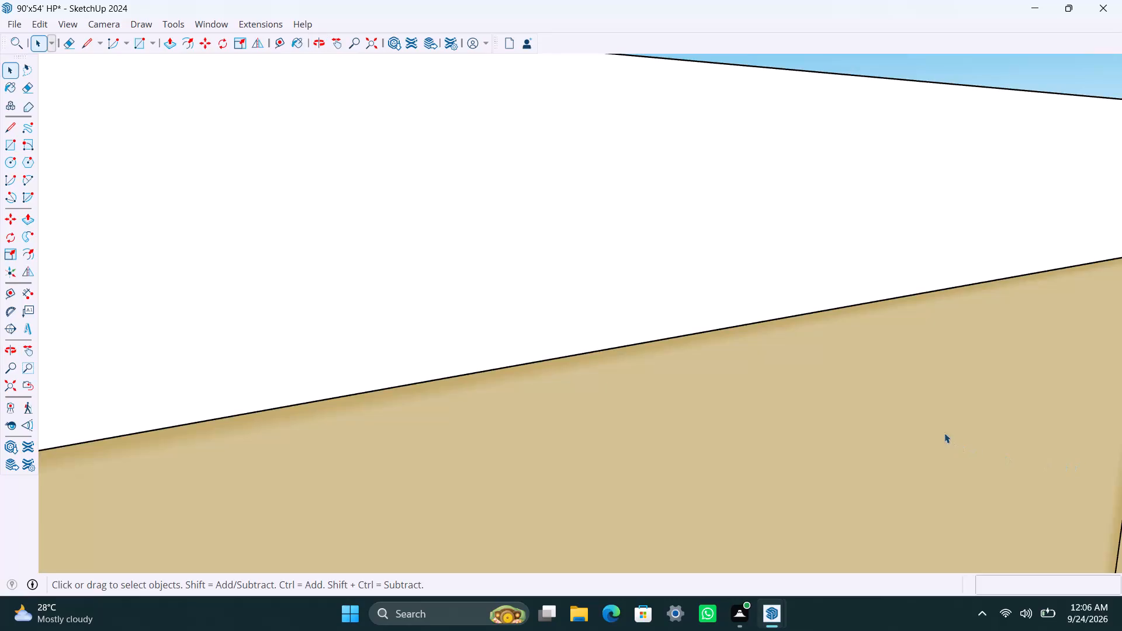
scroll(927, 408, "down", 20)
scroll(927, 408, "down", 11)
scroll(737, 351, "down", 5)
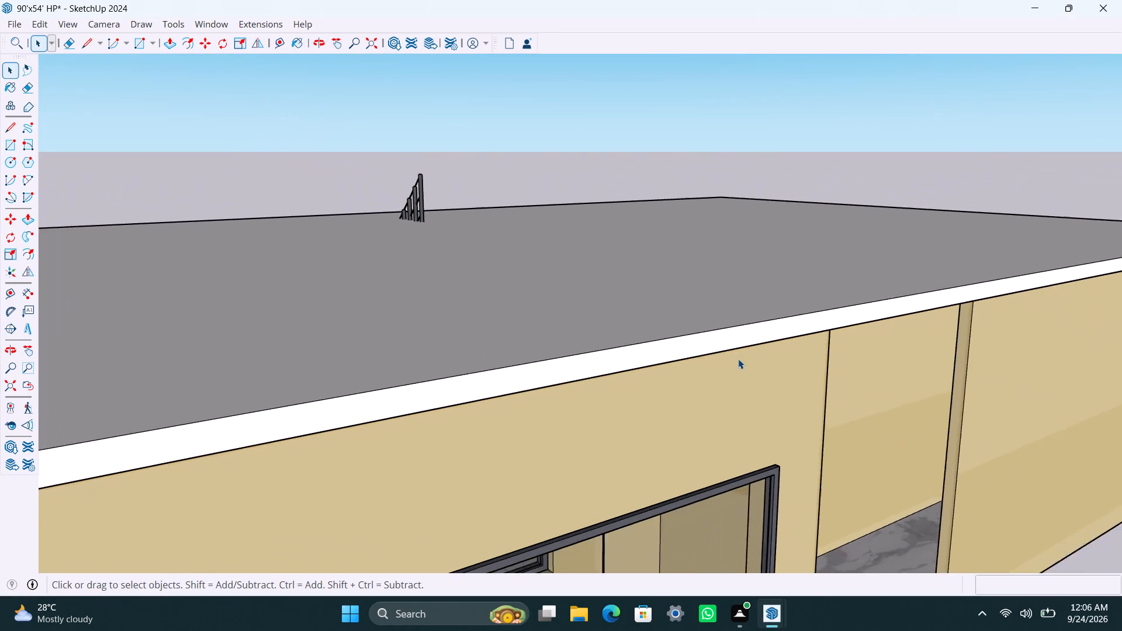
scroll(855, 385, "up", 10)
scroll(941, 458, "up", 4)
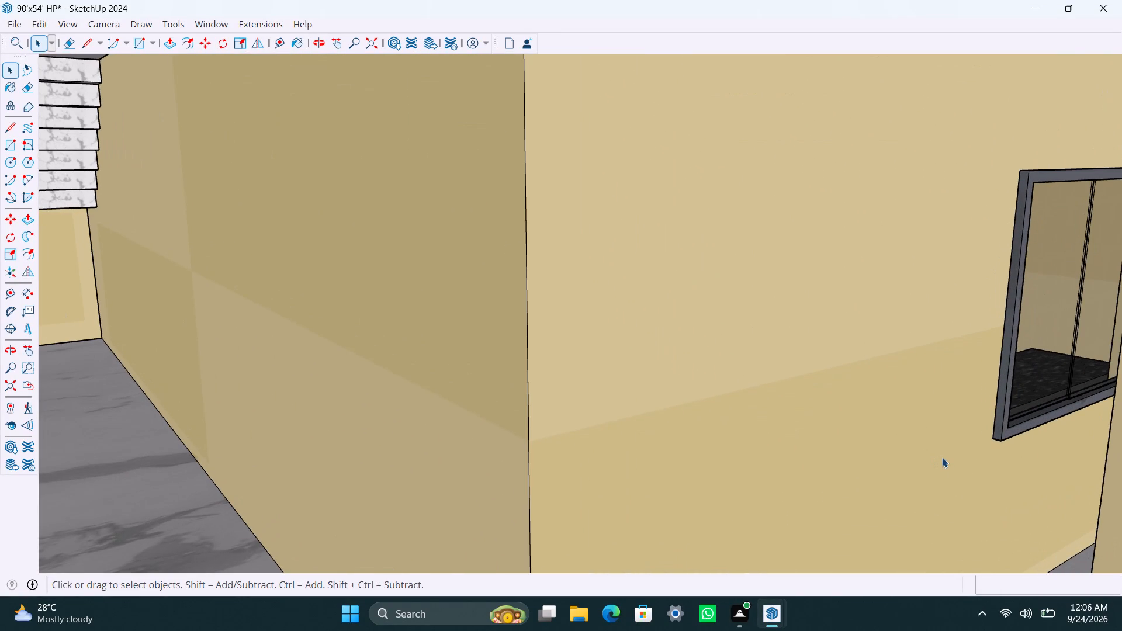
scroll(942, 457, "up", 4)
middle_click_drag(943, 456, 880, 463, "shift")
scroll(867, 438, "down", 4)
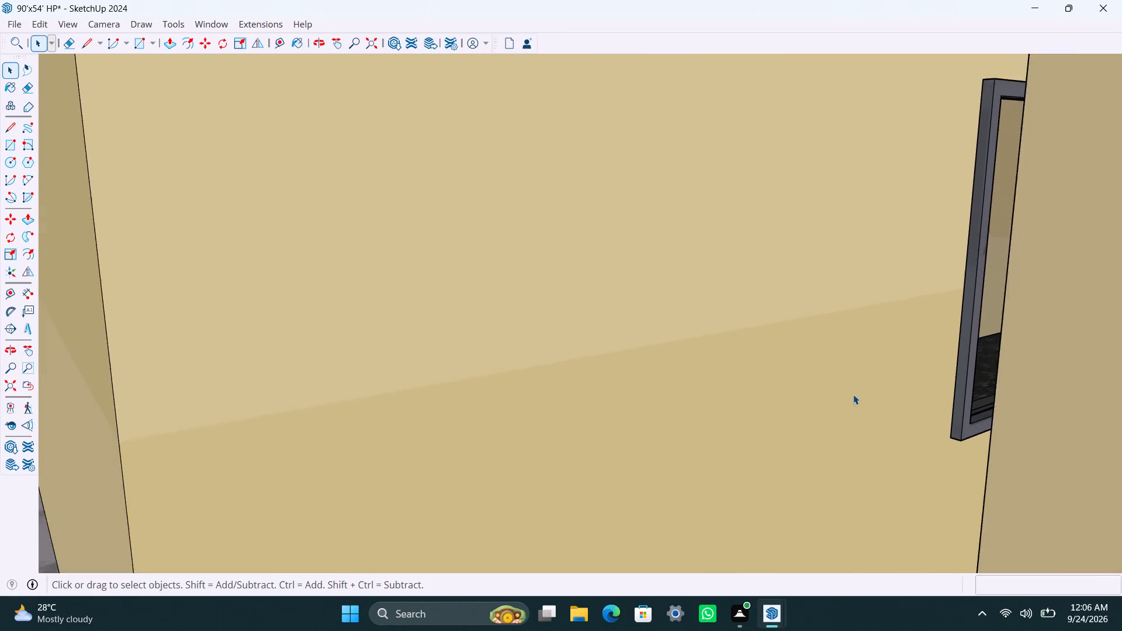
scroll(853, 394, "down", 20)
scroll(853, 394, "down", 20)
scroll(853, 394, "down", 7)
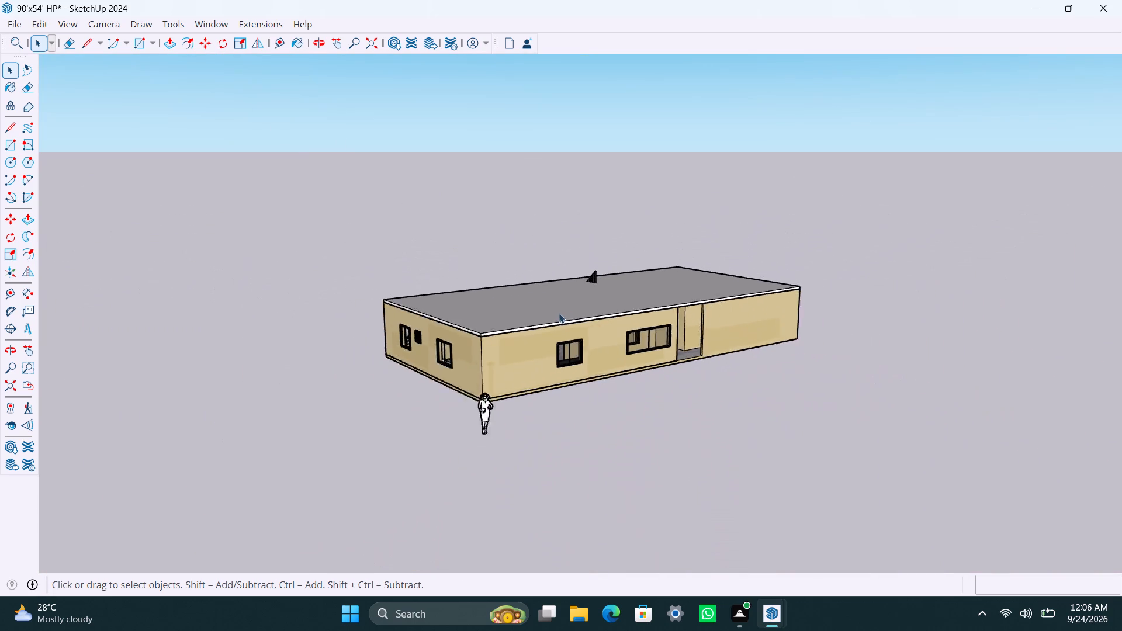
middle_click_drag(463, 334, 767, 394)
scroll(643, 389, "down", 1)
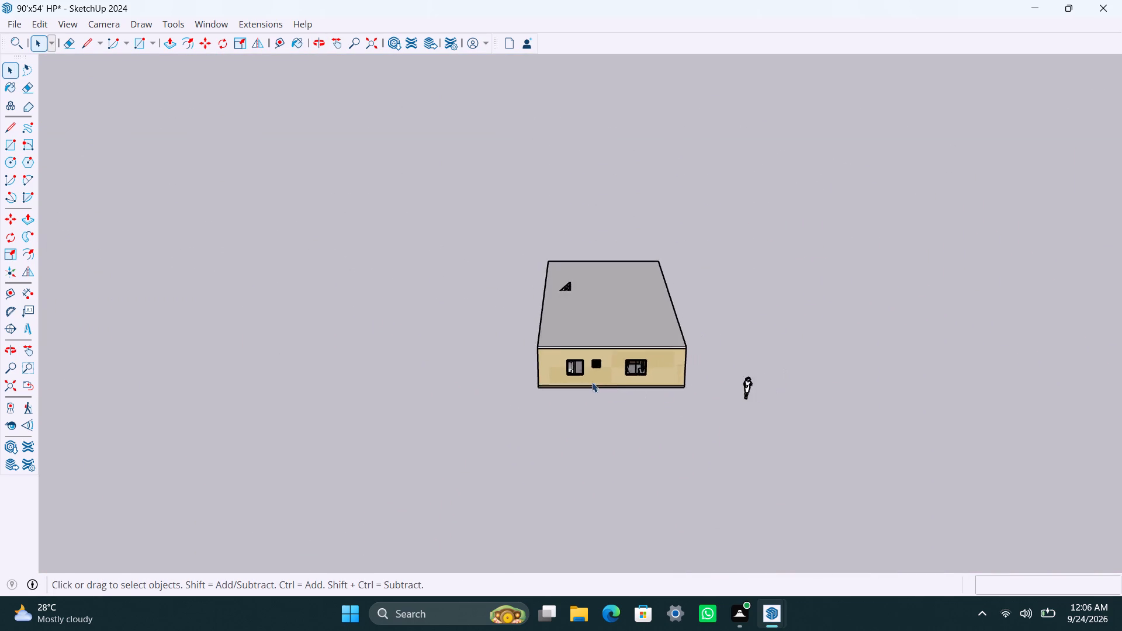
Move one glass pane of the bedroom window in the end wall sideways past its frame toward the louvered vent, and close the groups.
scroll(592, 382, "up", 20)
scroll(592, 382, "up", 2)
left_click(556, 355)
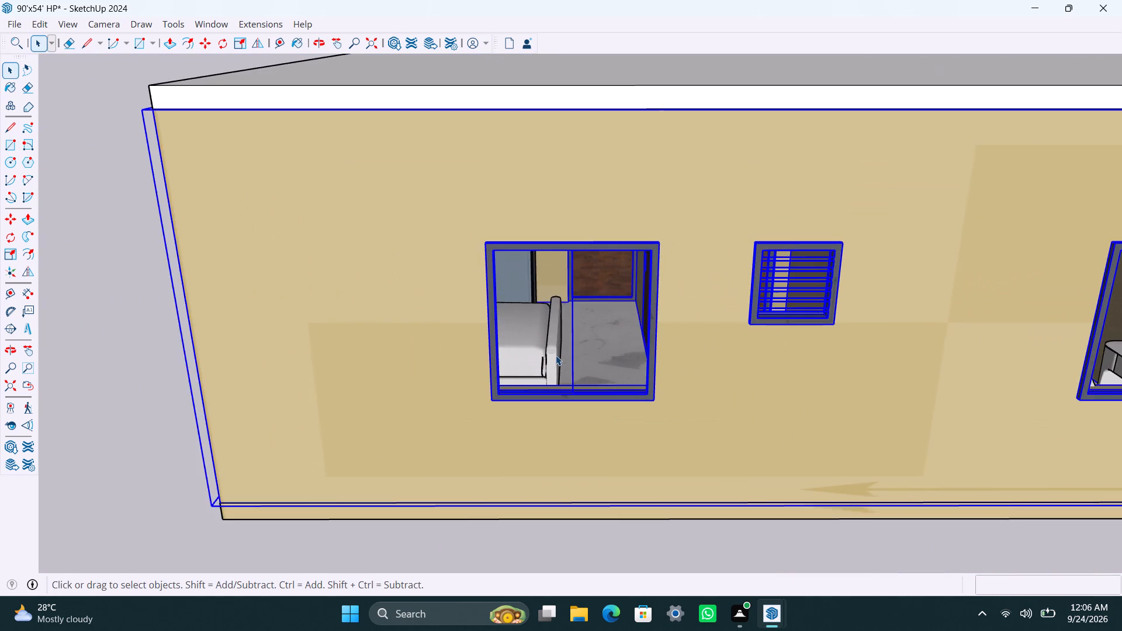
double_click(556, 355)
left_click(556, 356)
scroll(561, 358, "up", 3)
left_click(562, 358)
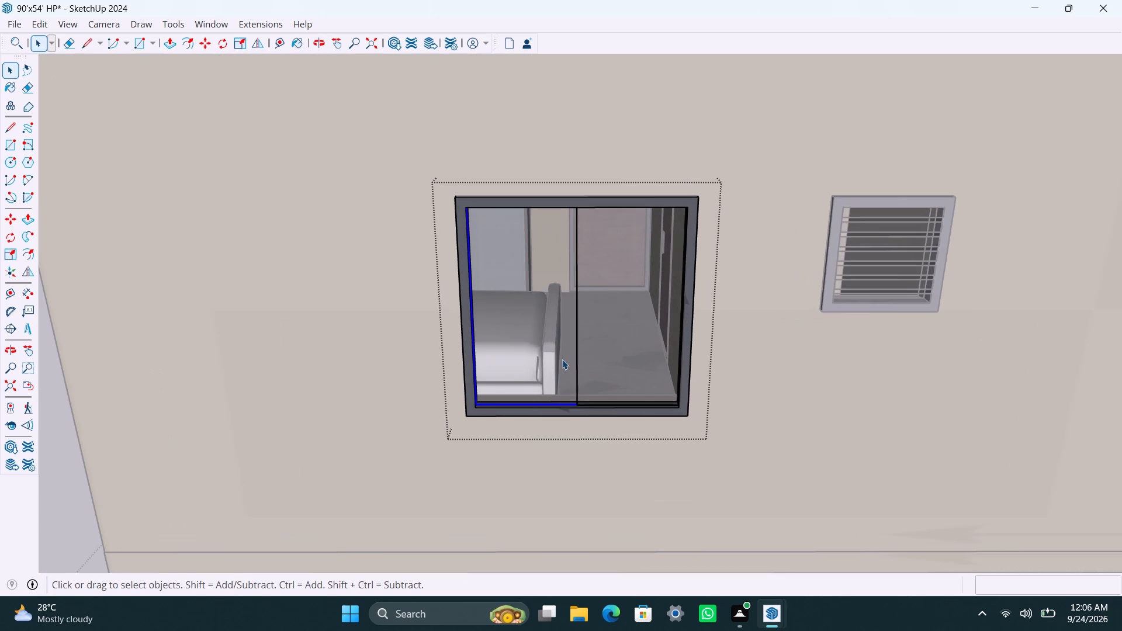
key("m")
left_click_drag(562, 359, 761, 377)
key("space")
scroll(58, 463, "down", 5)
scroll(144, 461, "down", 5)
scroll(235, 444, "down", 6)
key("space")
left_click(290, 539)
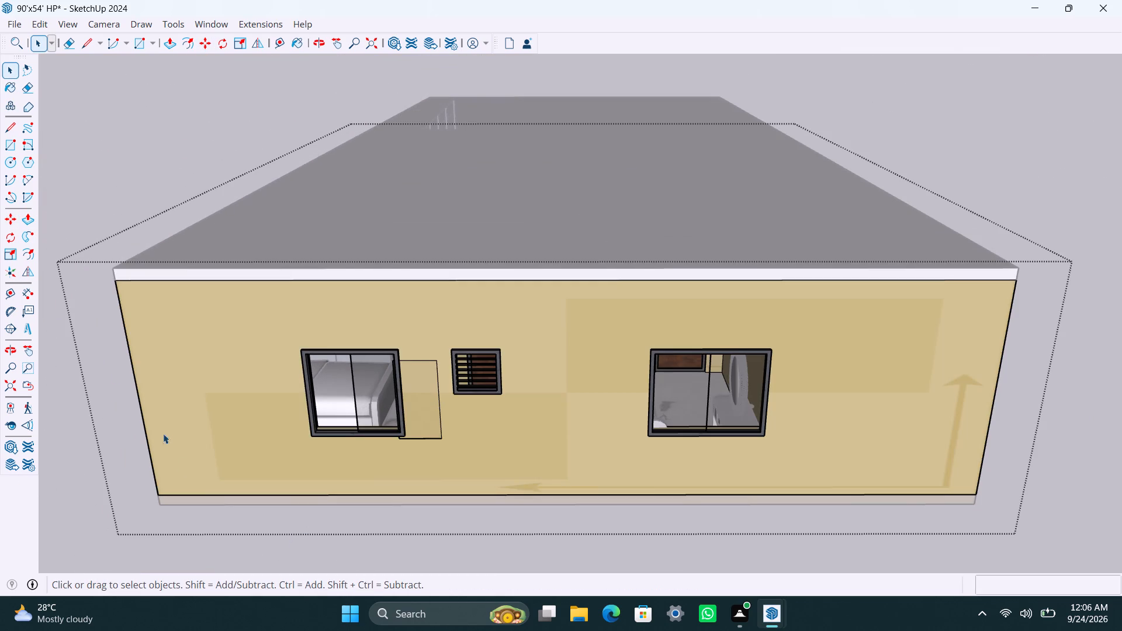
left_click(288, 549)
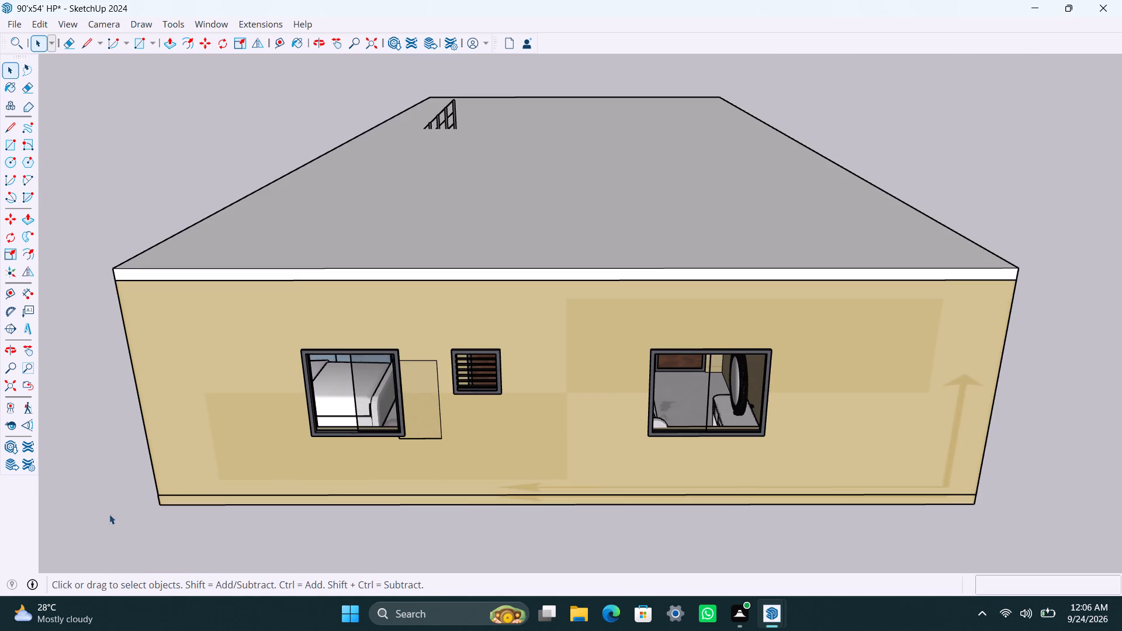
Try to place the camera at eye level on the bedroom floor through the end wall's window, and return to the whole model.
left_click(9, 406)
scroll(292, 425, "up", 8)
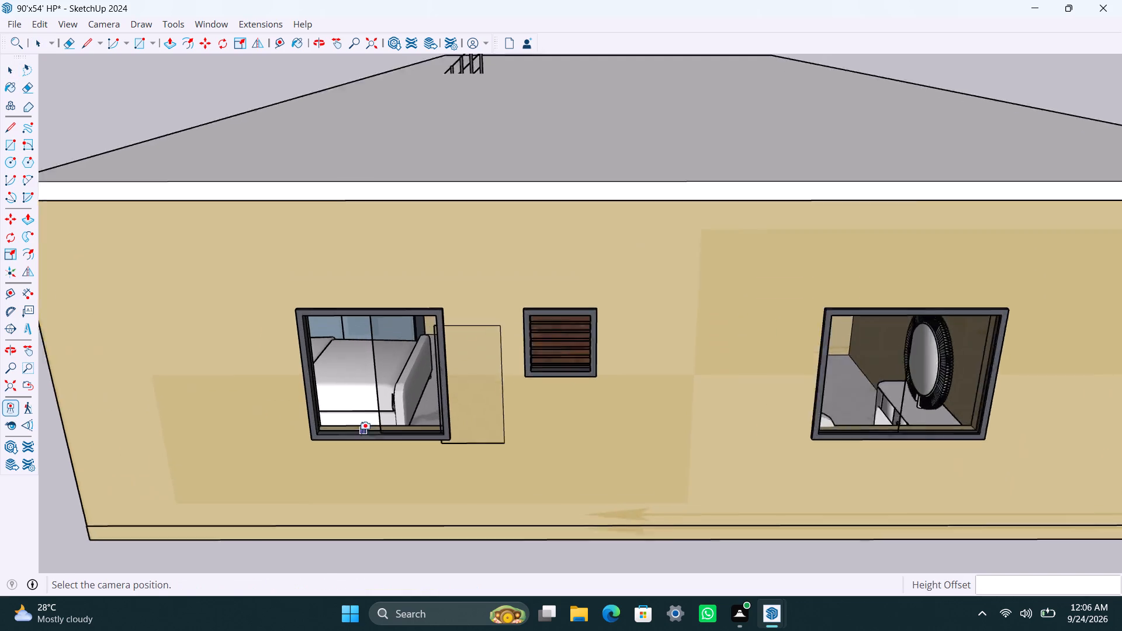
scroll(368, 429, "up", 3)
middle_click_drag(367, 427, 418, 473, "shift")
scroll(418, 471, "up", 7)
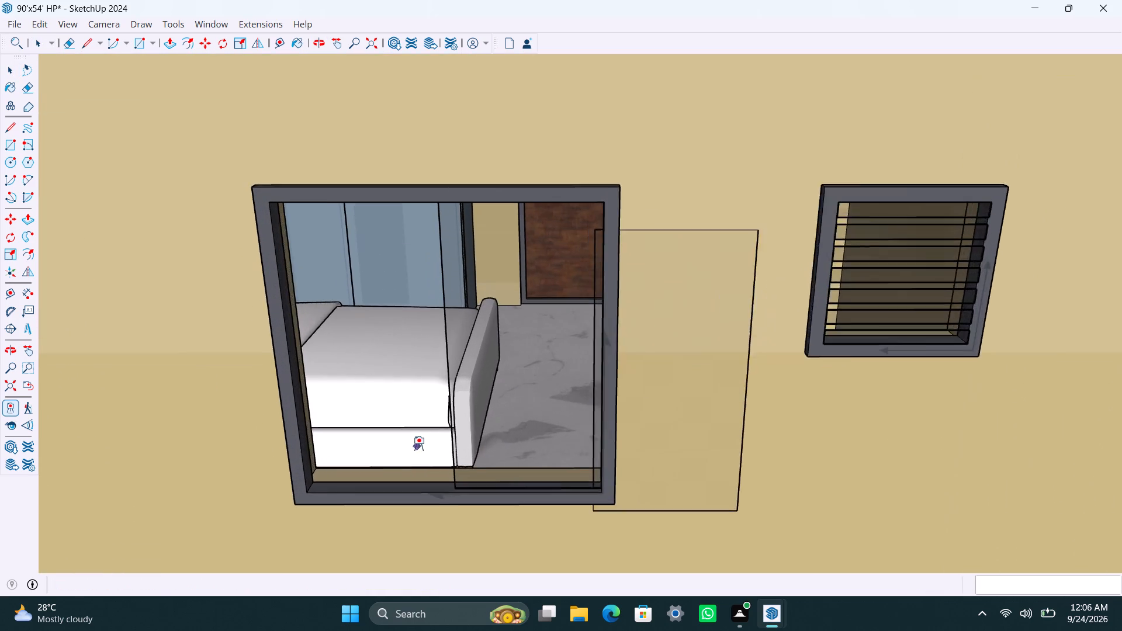
scroll(418, 446, "up", 7)
middle_click_drag(420, 464, 451, 510)
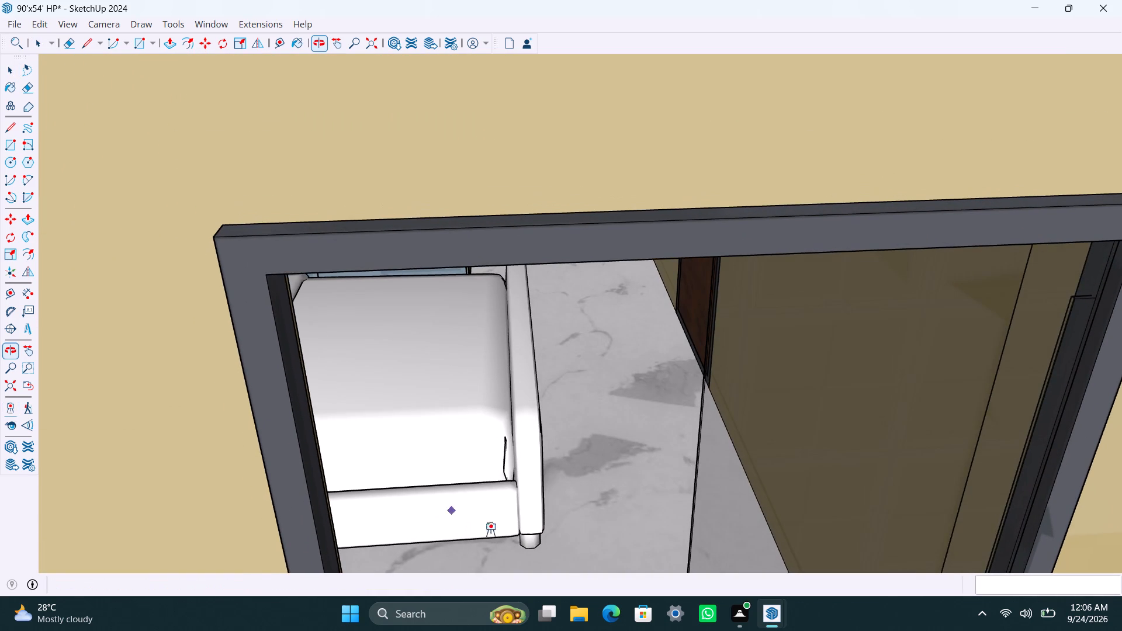
scroll(564, 556, "down", 2)
middle_click_drag(532, 518, 490, 423, "shift")
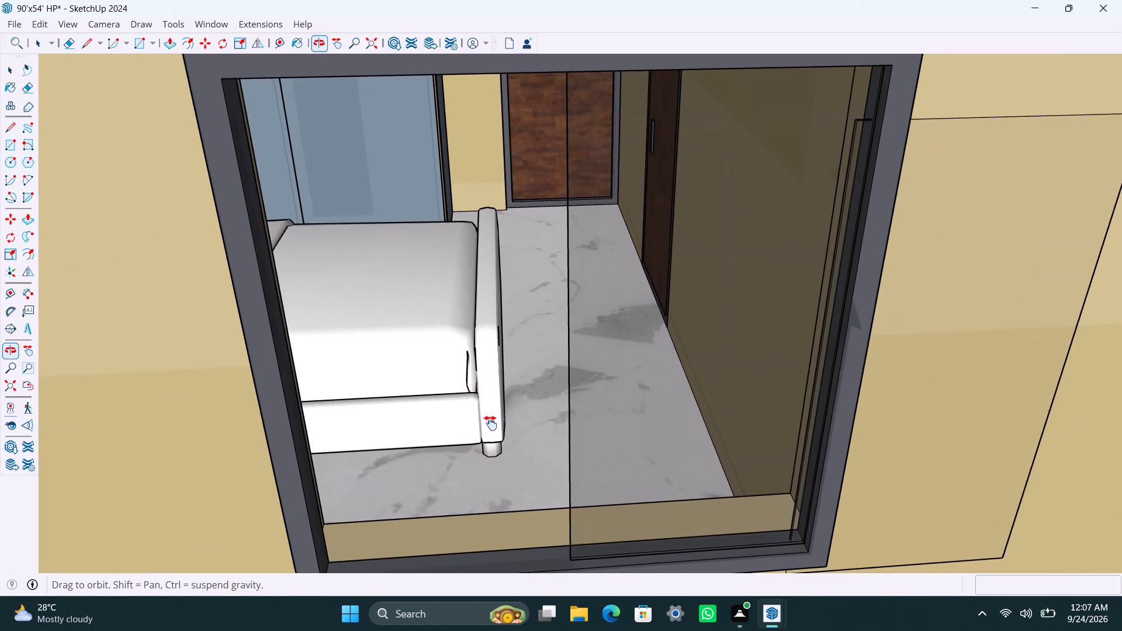
middle_click_drag(490, 423, 495, 384, "shift")
left_click(442, 462)
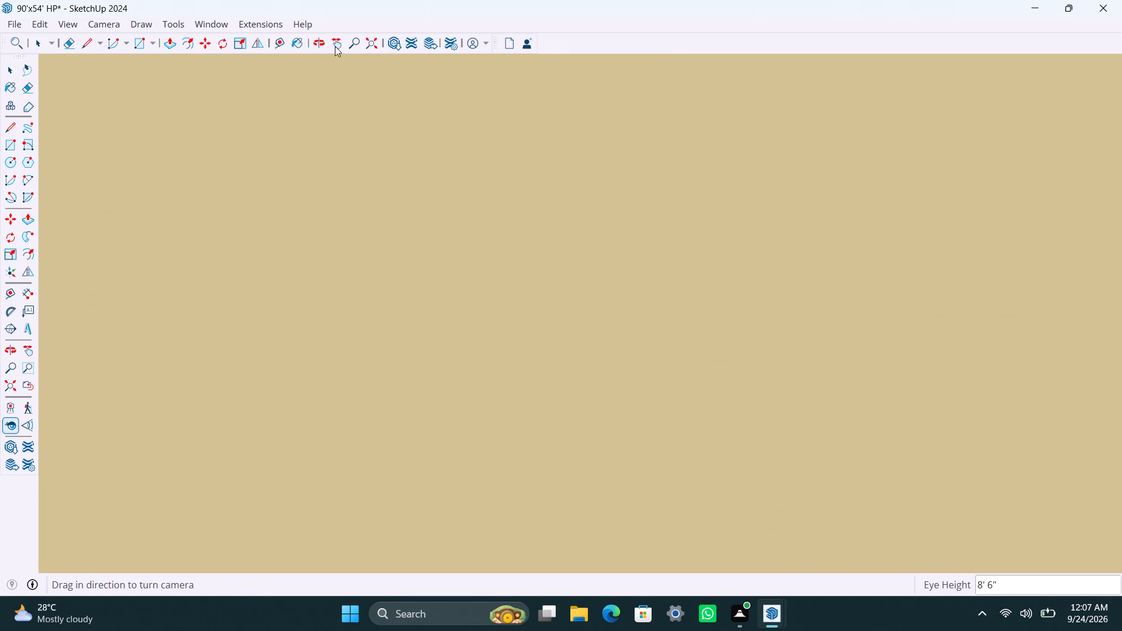
left_click_drag(368, 40, 366, 46)
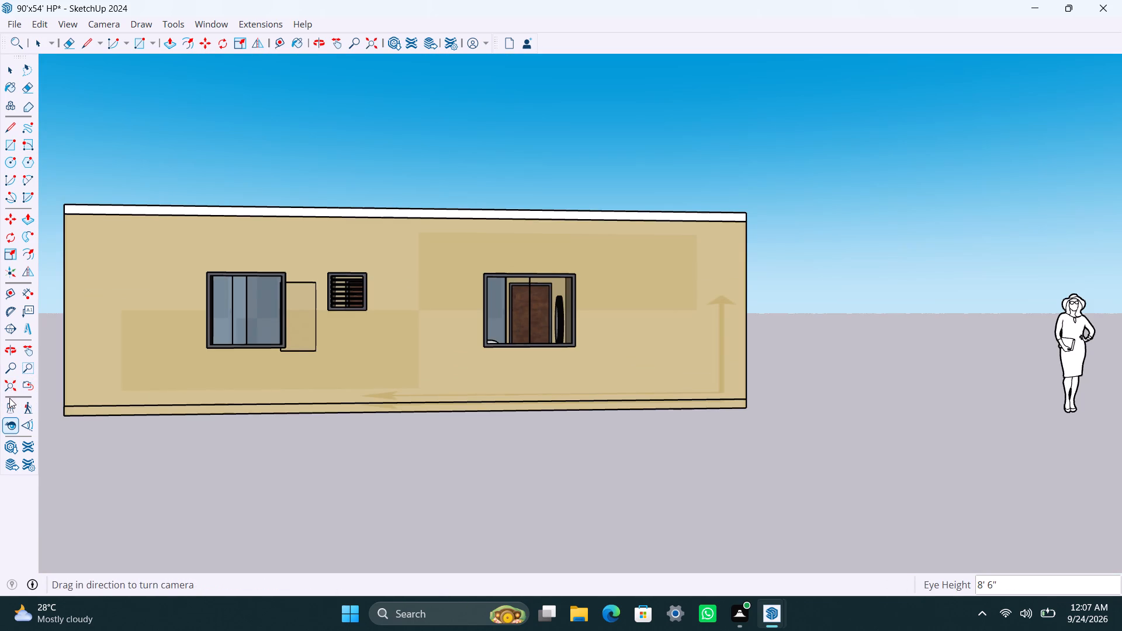
Position the camera on the bedroom floor beside the bed with a 5' 6" height offset, and try to zoom the view out.
left_click(9, 398)
scroll(207, 363, "up", 2)
middle_click_drag(238, 376, 306, 510)
scroll(314, 506, "up", 18)
scroll(317, 487, "up", 4)
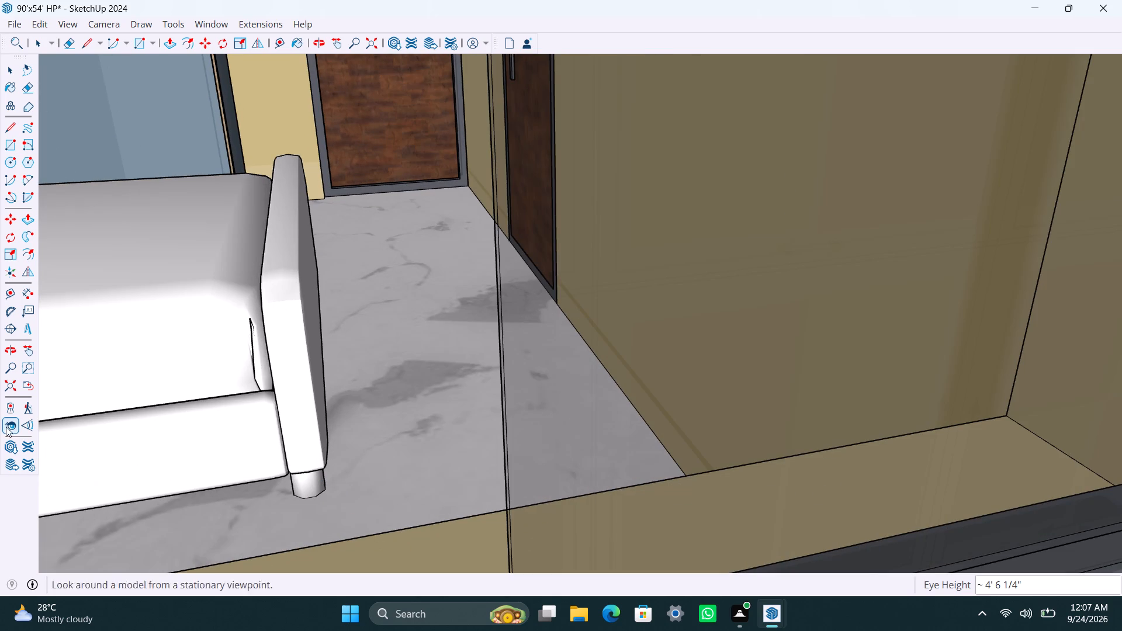
left_click(6, 405)
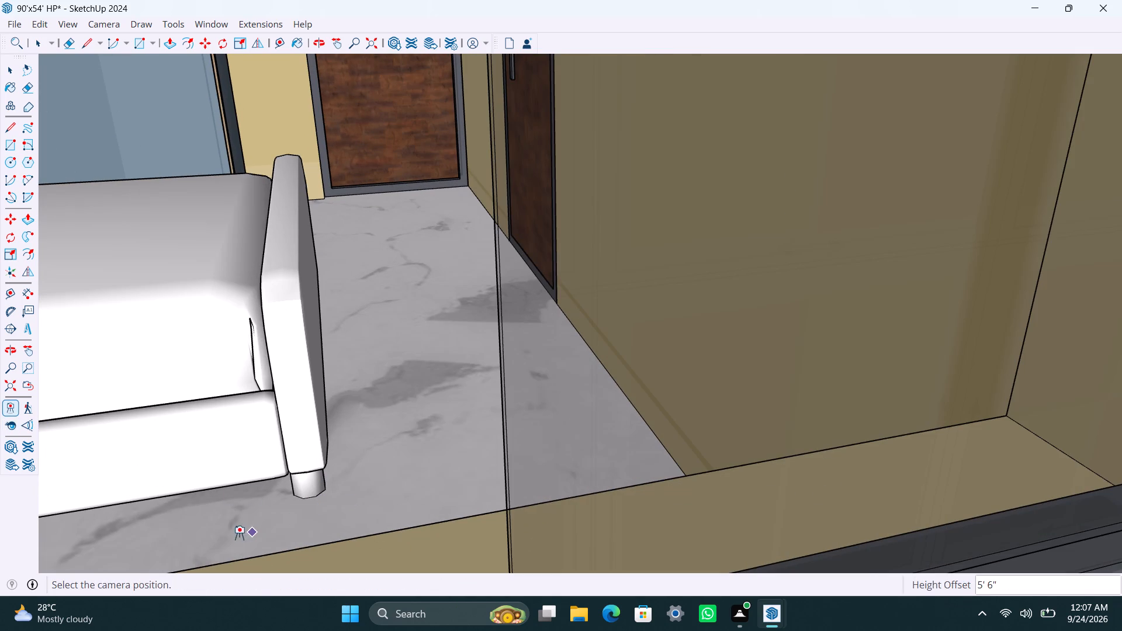
left_click(238, 537)
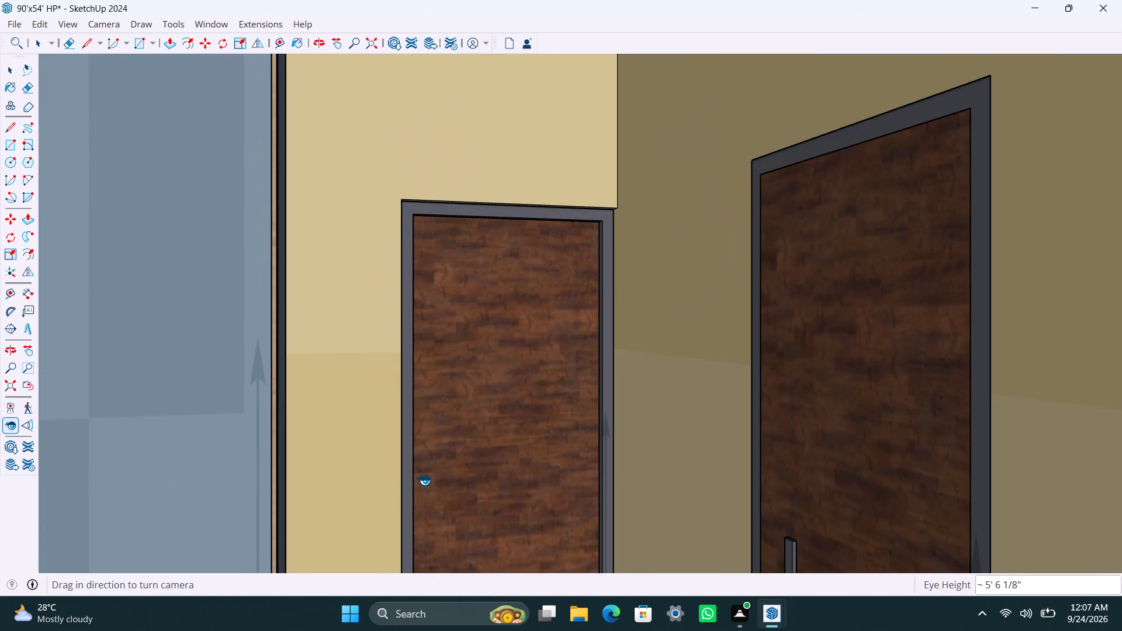
scroll(423, 480, "down", 4)
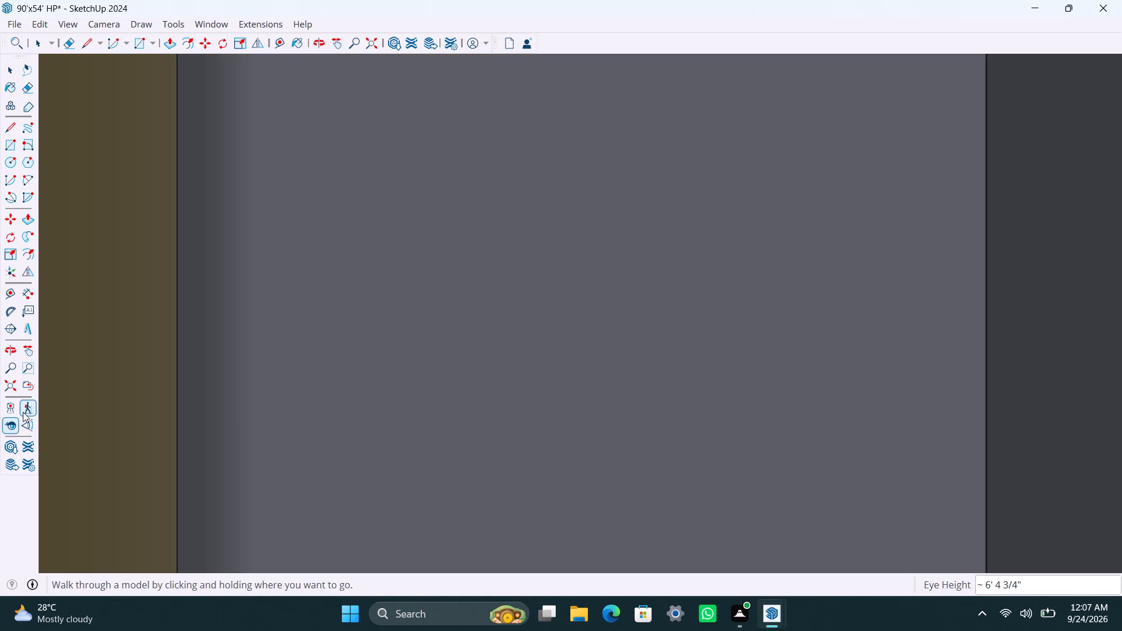
key("space")
scroll(155, 334, "down", 5)
scroll(413, 223, "down", 15)
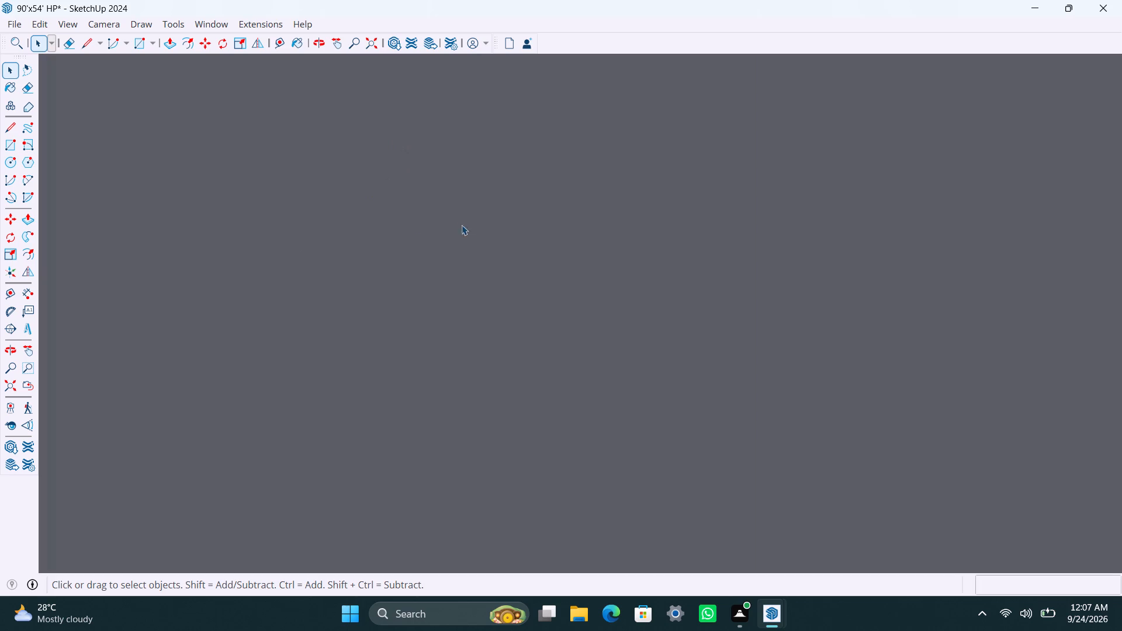
scroll(462, 225, "down", 2)
Undo the latest edits, including the move of the end wall window's glass pane, close the groups, and return to a whole-model view.
key("ctrl+z")
key("ctrl+z")
key("ctrl+z")
key("ctrl+z")
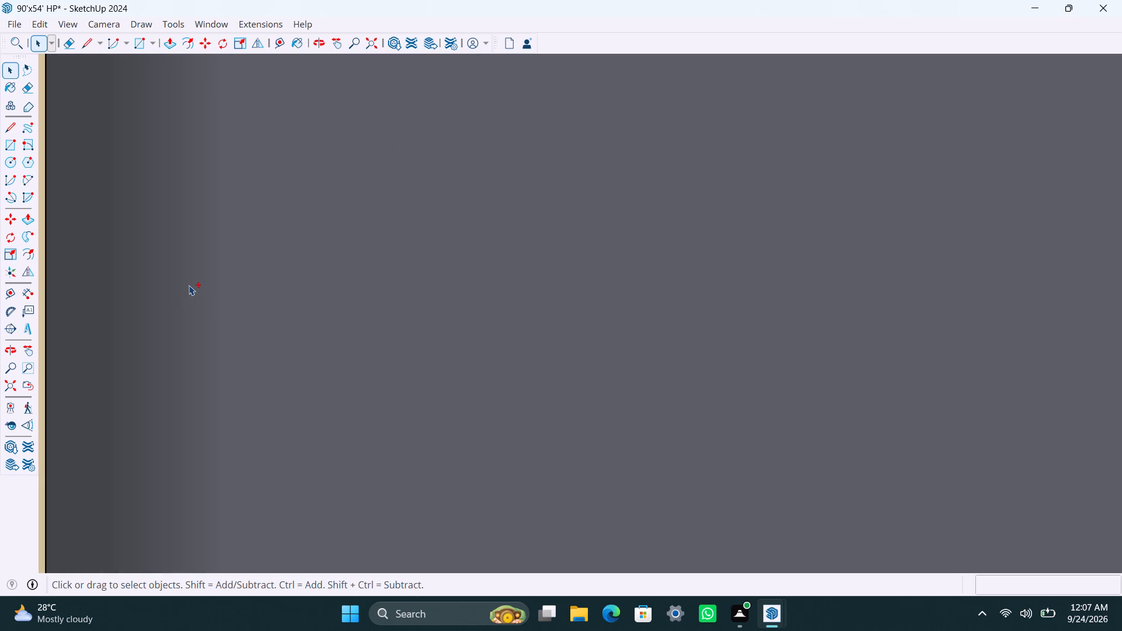
key("ctrl+z")
key("space")
scroll(620, 395, "down", 20)
scroll(620, 395, "down", 2)
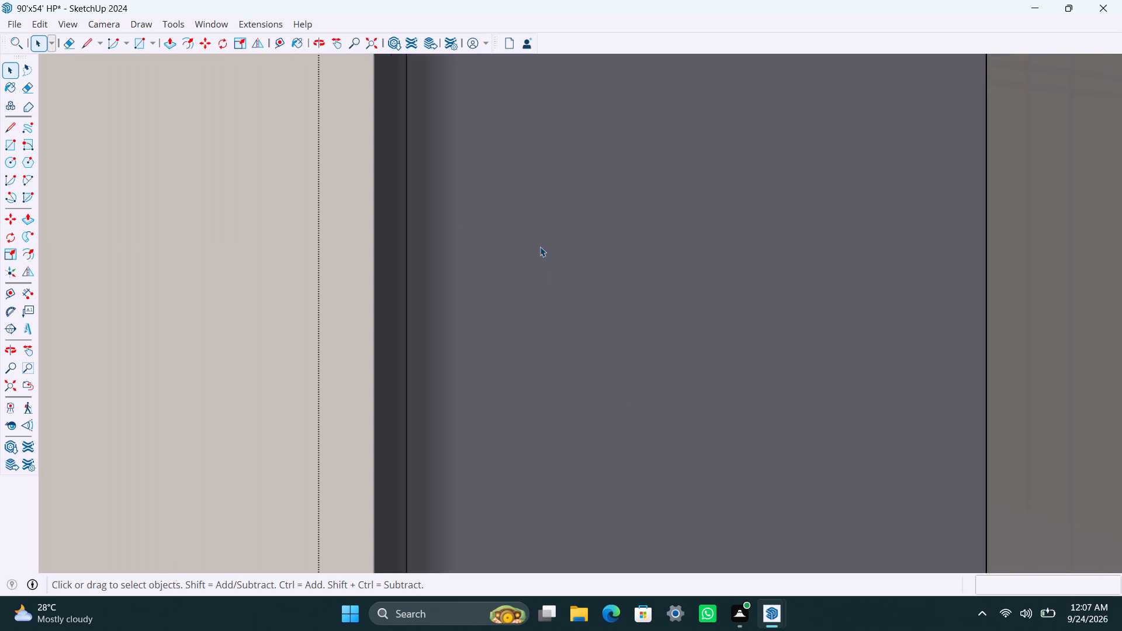
scroll(540, 247, "down", 12)
left_click(368, 44)
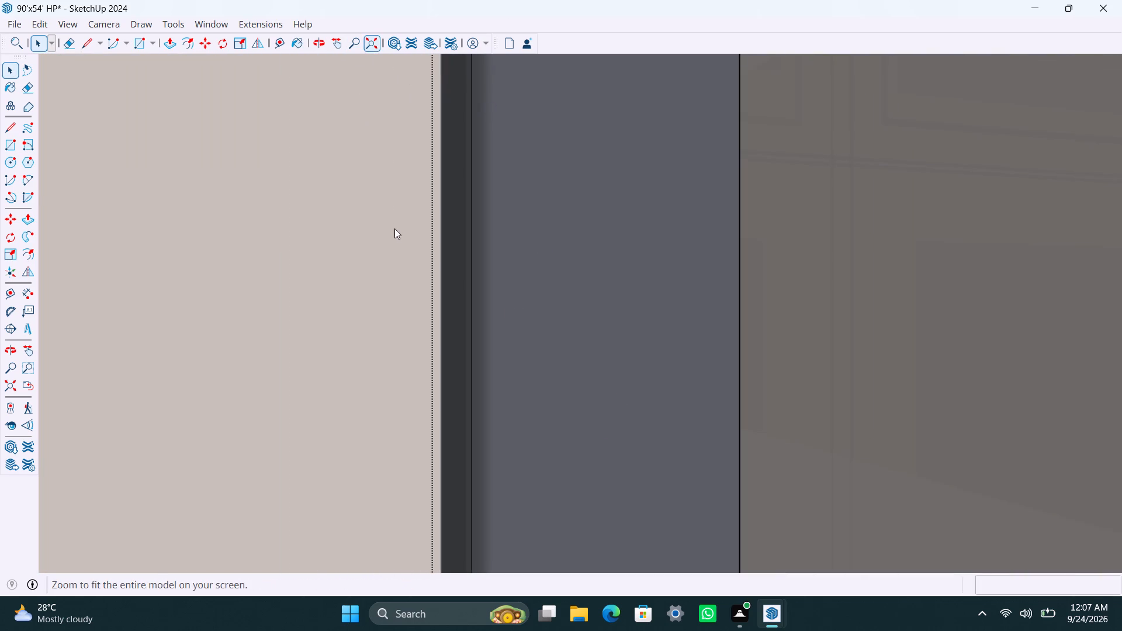
left_click(540, 536)
left_click(333, 502)
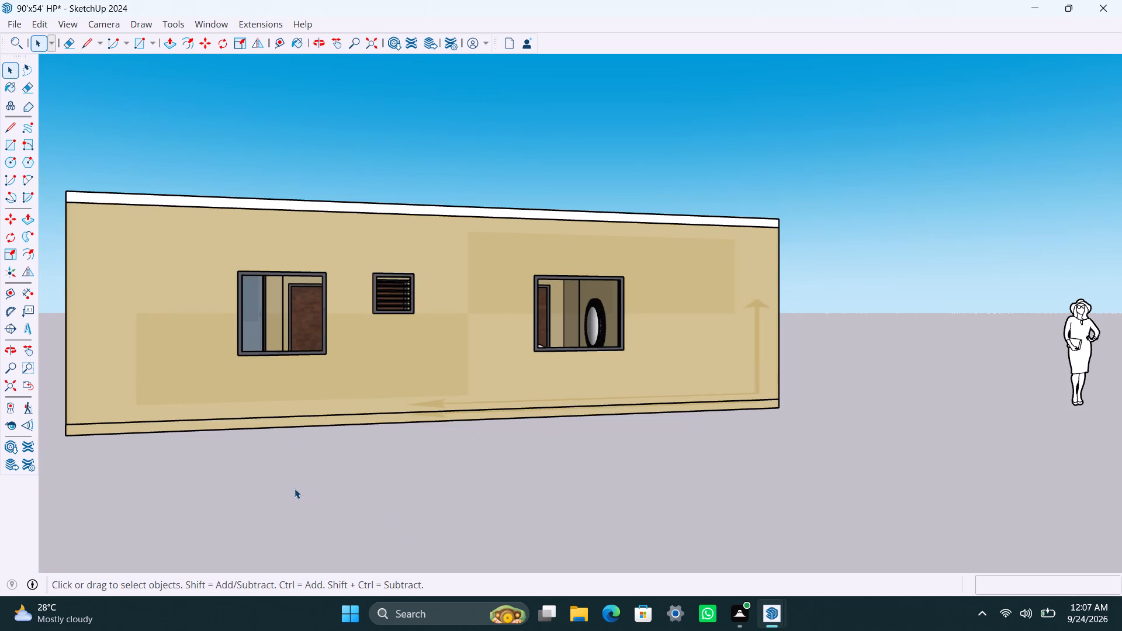
key("ctrl+z")
left_click(294, 487)
key("ctrl+z")
left_click(292, 497)
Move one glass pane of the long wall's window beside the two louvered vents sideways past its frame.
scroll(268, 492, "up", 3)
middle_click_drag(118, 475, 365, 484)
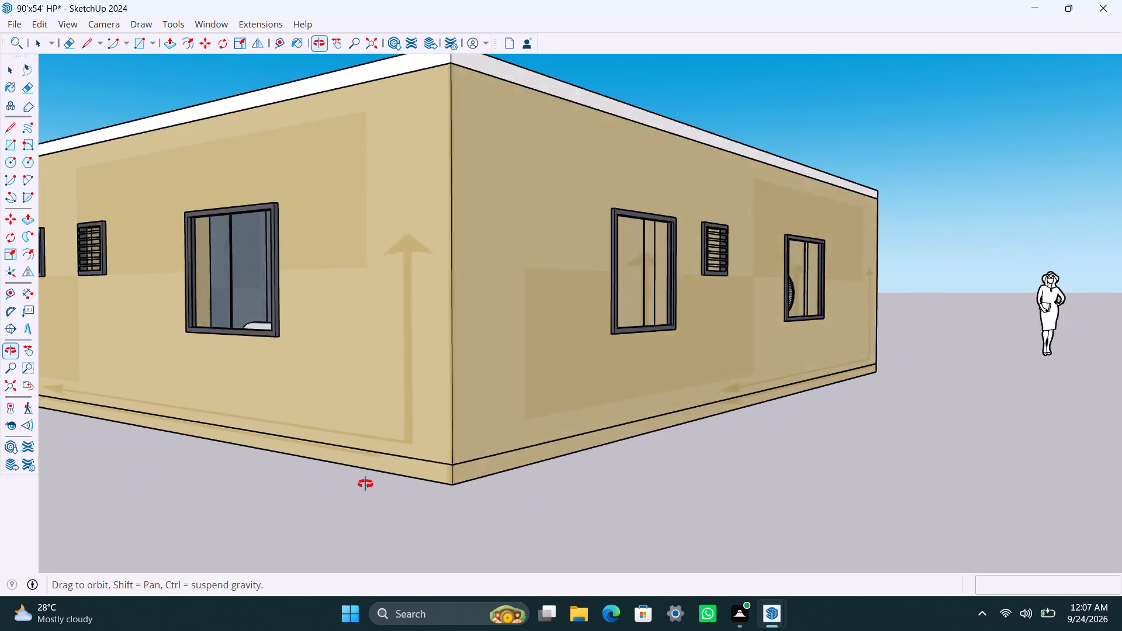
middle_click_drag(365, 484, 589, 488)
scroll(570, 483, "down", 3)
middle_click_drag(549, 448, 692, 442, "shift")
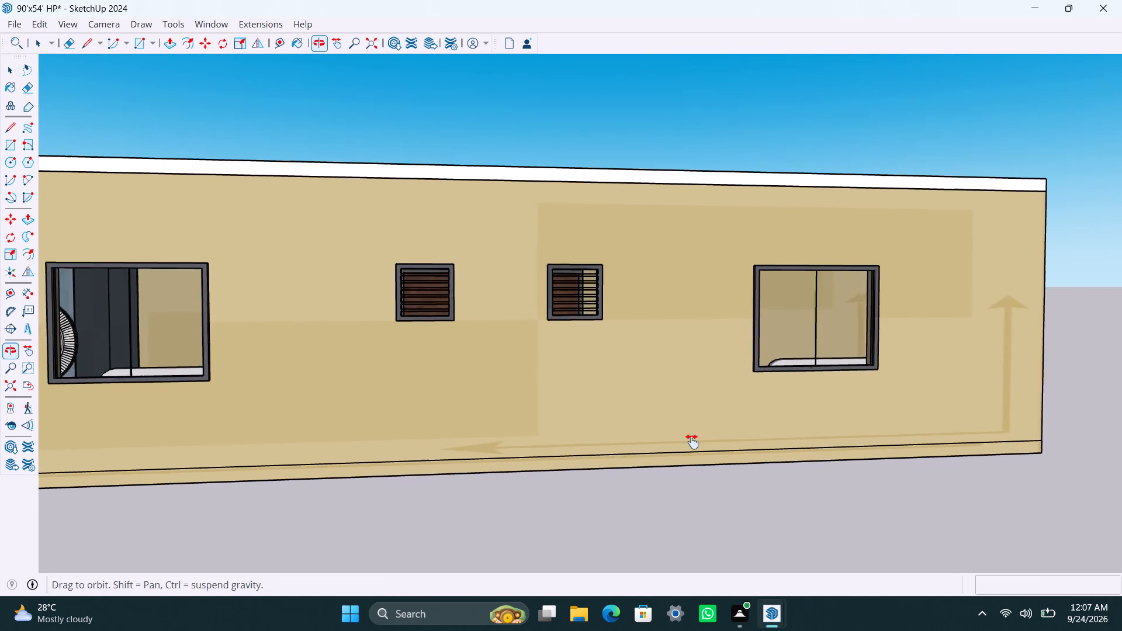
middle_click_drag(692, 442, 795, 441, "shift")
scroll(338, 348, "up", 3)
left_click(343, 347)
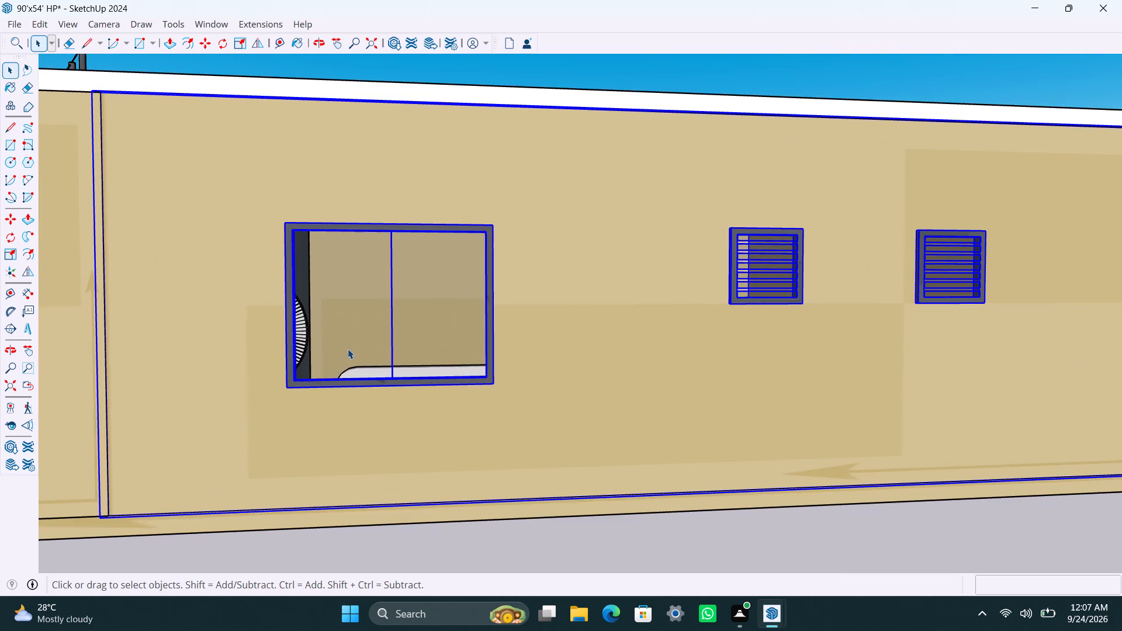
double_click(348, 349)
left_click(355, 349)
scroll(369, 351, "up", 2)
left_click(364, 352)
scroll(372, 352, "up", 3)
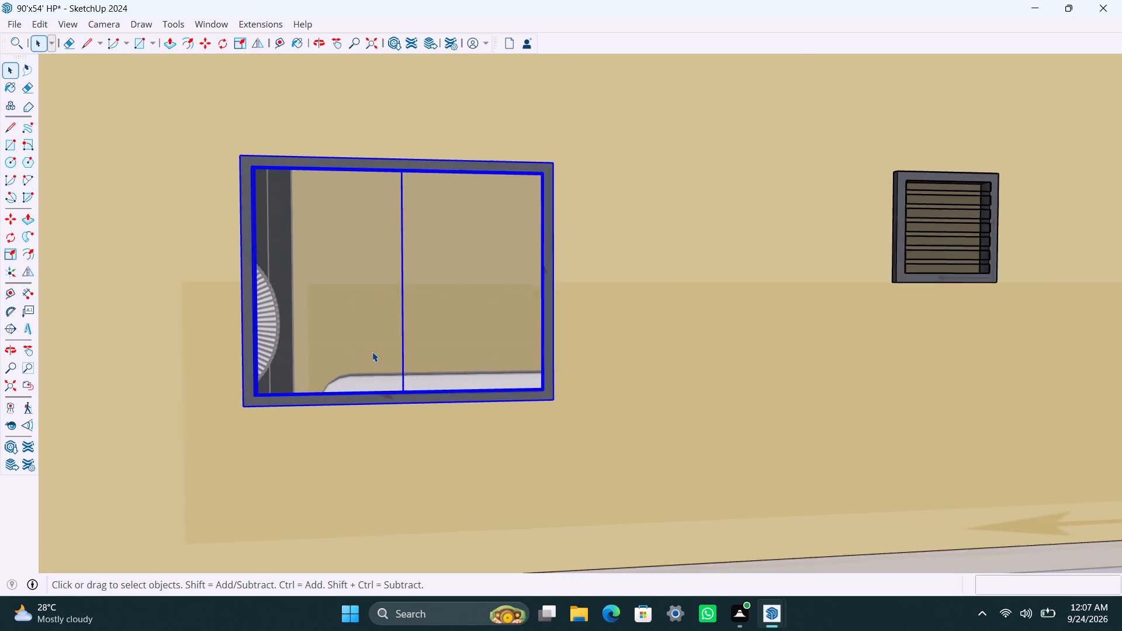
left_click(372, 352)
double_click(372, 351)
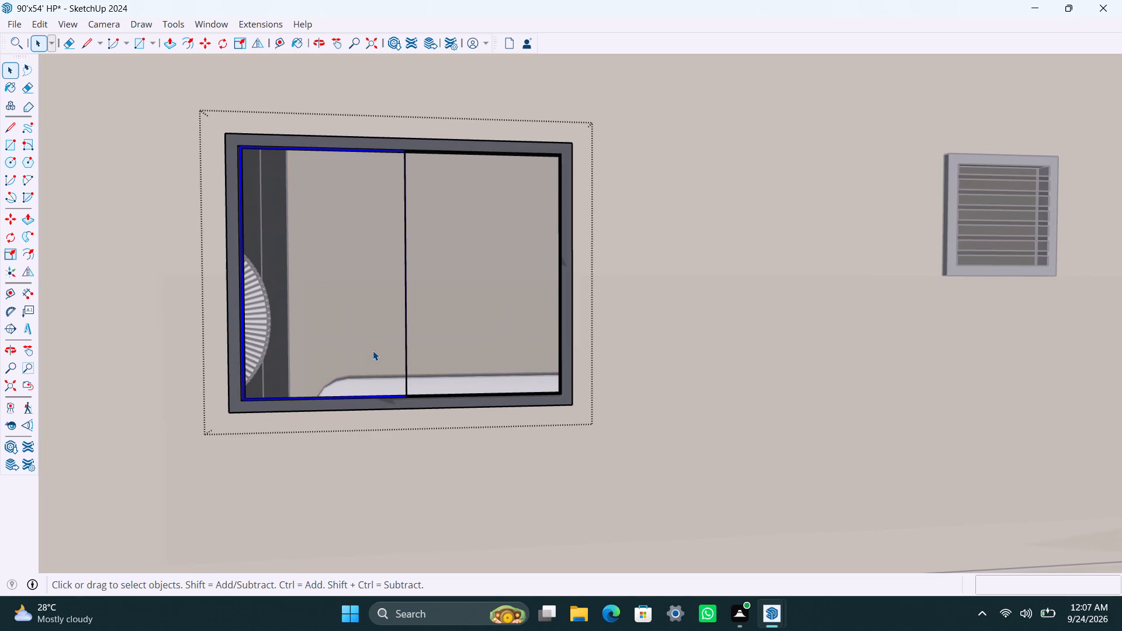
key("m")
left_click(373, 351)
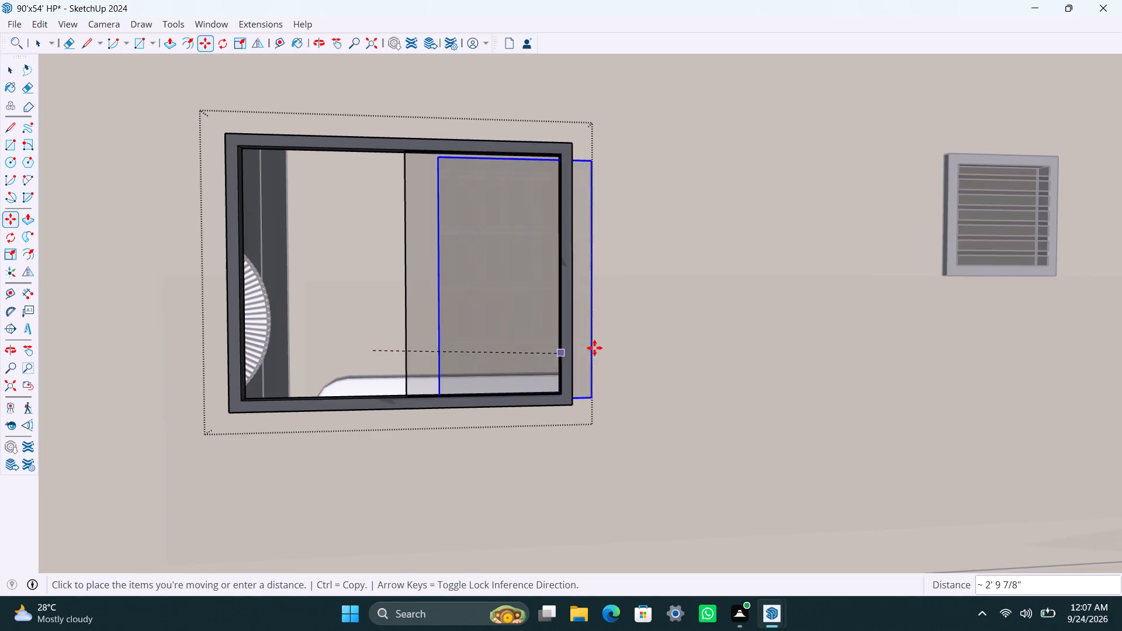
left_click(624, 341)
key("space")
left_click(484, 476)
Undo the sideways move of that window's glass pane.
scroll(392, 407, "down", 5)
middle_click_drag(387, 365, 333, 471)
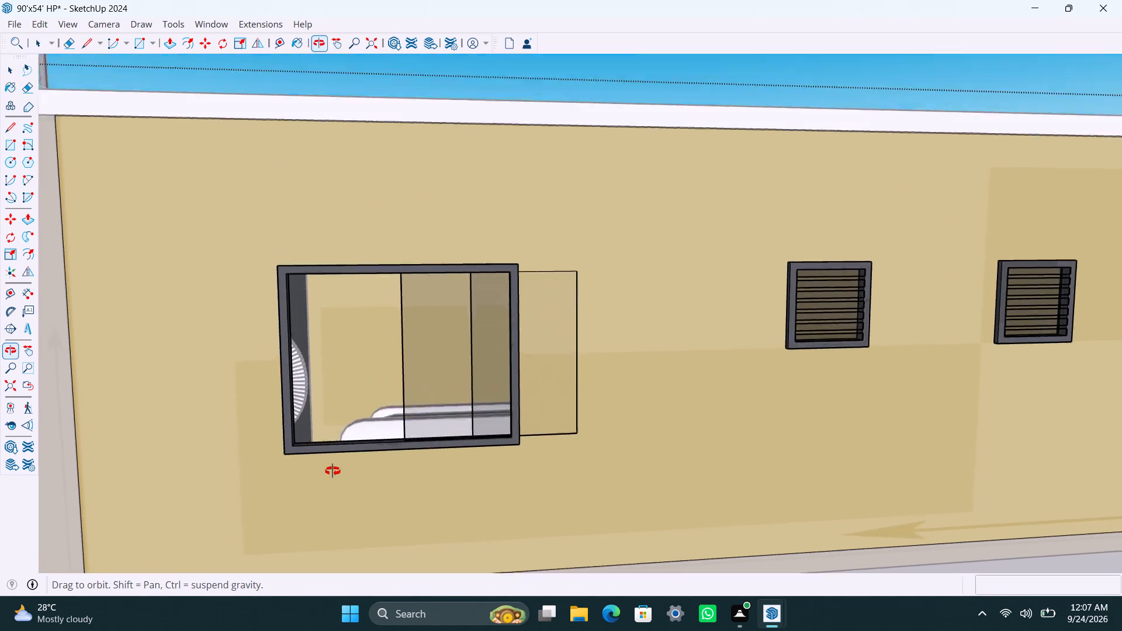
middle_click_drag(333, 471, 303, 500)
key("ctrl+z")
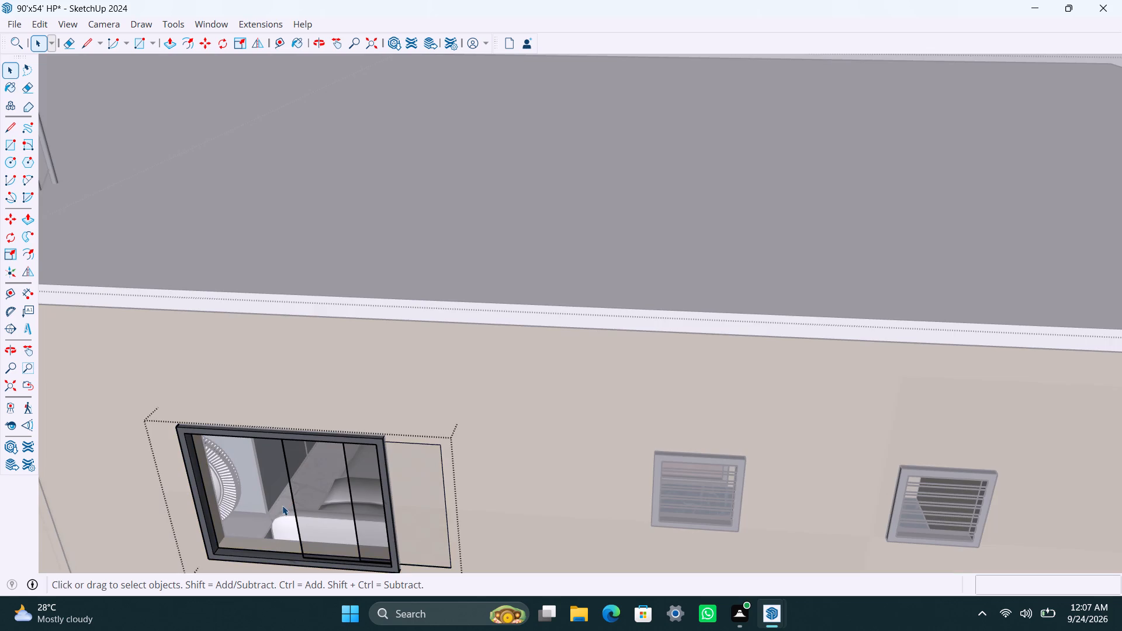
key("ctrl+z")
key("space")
Move one glass pane of the long wall's window between the single louvered vent and the recessed section out of its frame, and close its group.
scroll(373, 413, "down", 14)
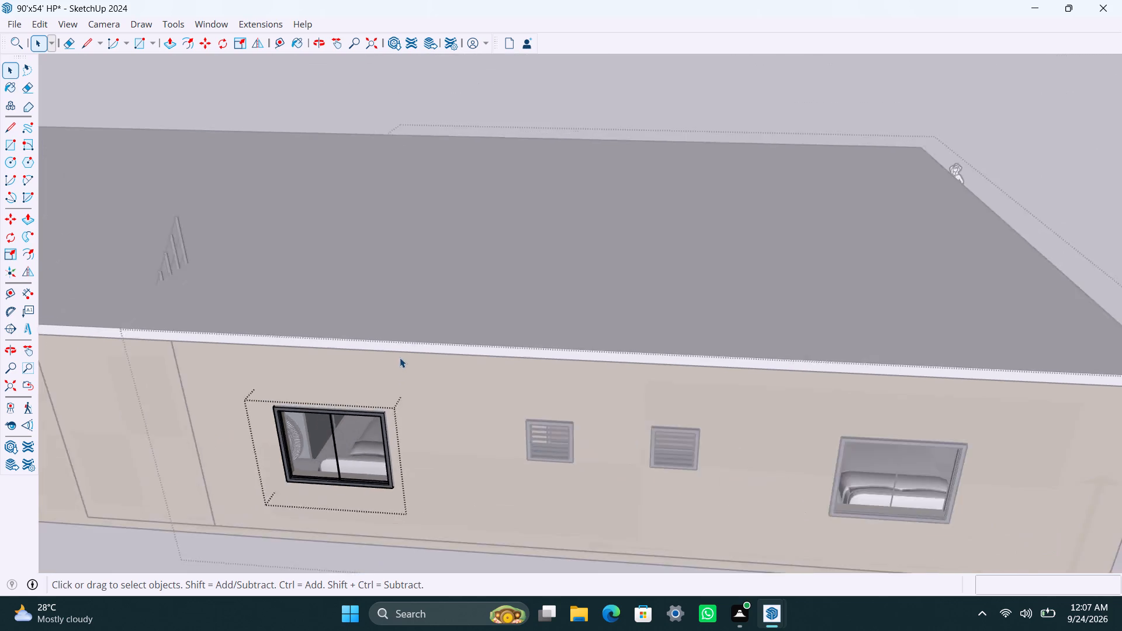
scroll(400, 358, "down", 5)
middle_click_drag(289, 428, 466, 400)
middle_click_drag(241, 497, 320, 430, "shift")
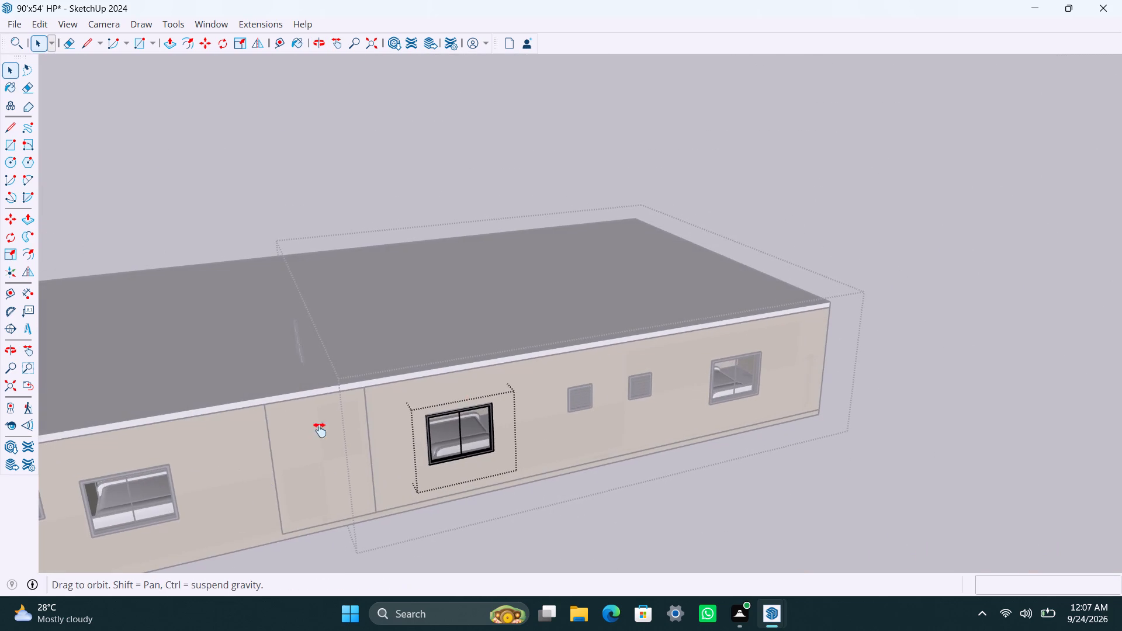
middle_click_drag(320, 430, 337, 412, "shift")
left_click(344, 484)
double_click(240, 489)
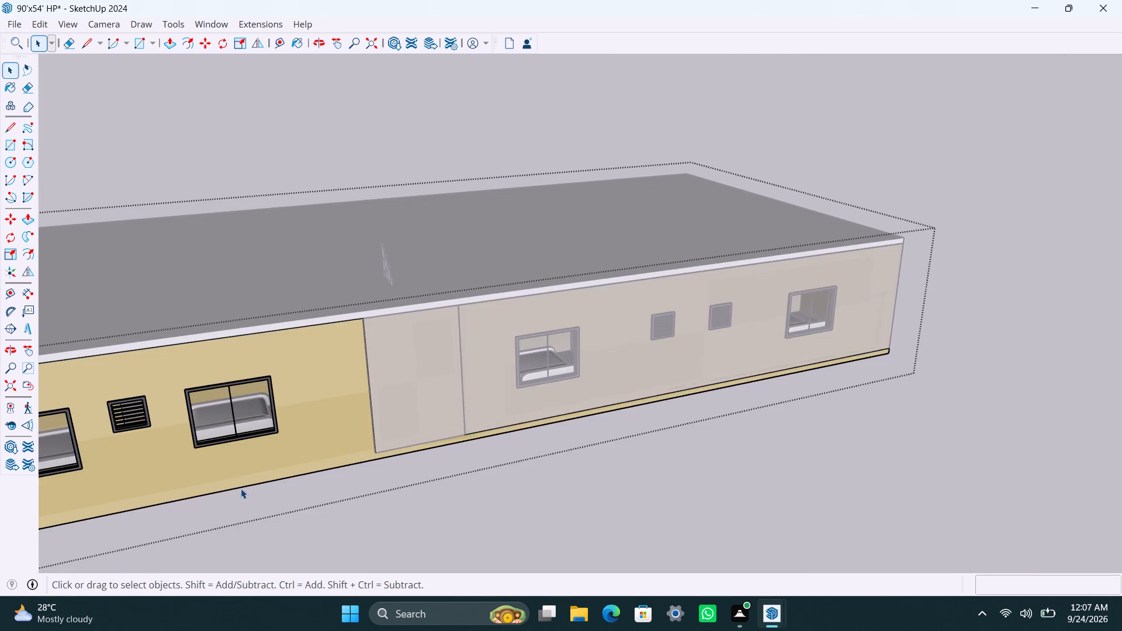
scroll(233, 448, "up", 7)
scroll(228, 438, "down", 4)
middle_click_drag(236, 441, 483, 349)
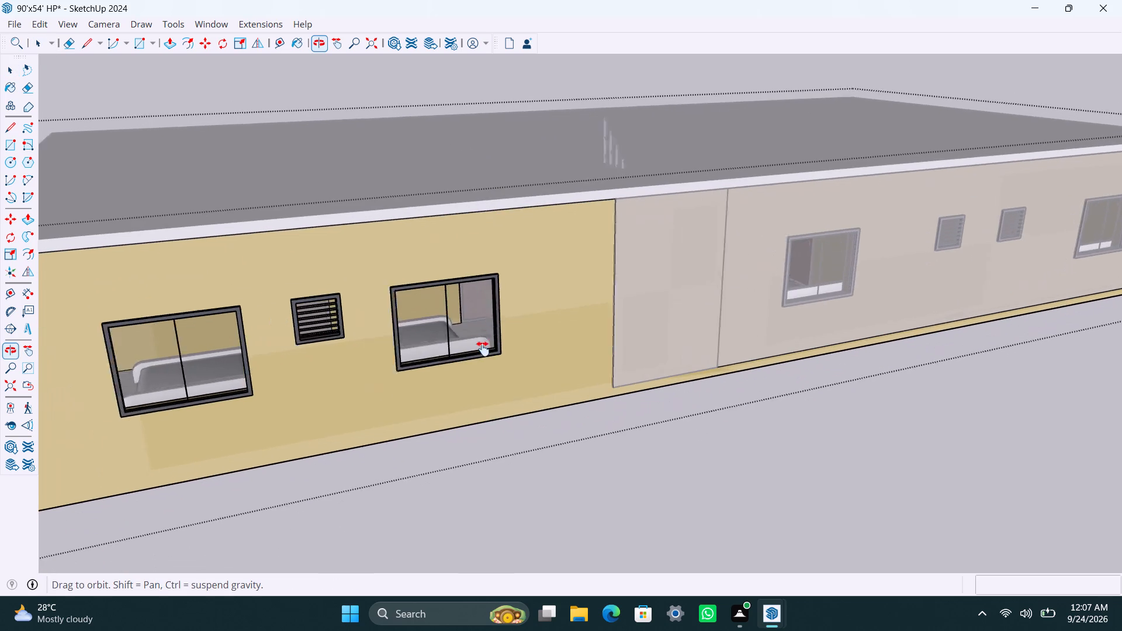
middle_click_drag(483, 349, 497, 340)
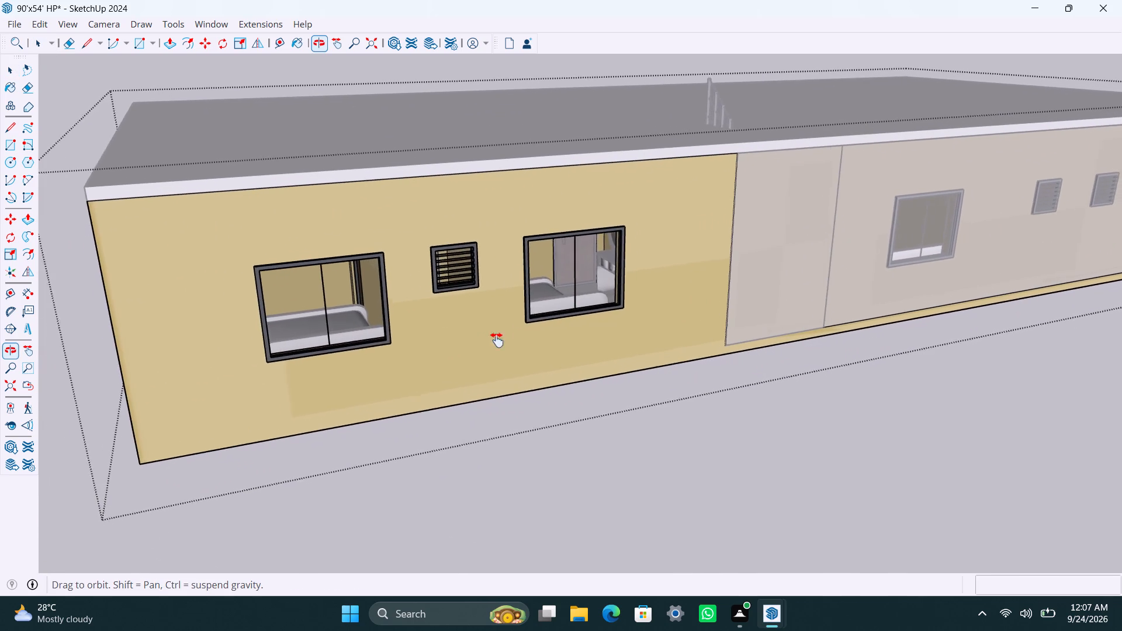
middle_click_drag(497, 340, 386, 405)
scroll(385, 393, "up", 2)
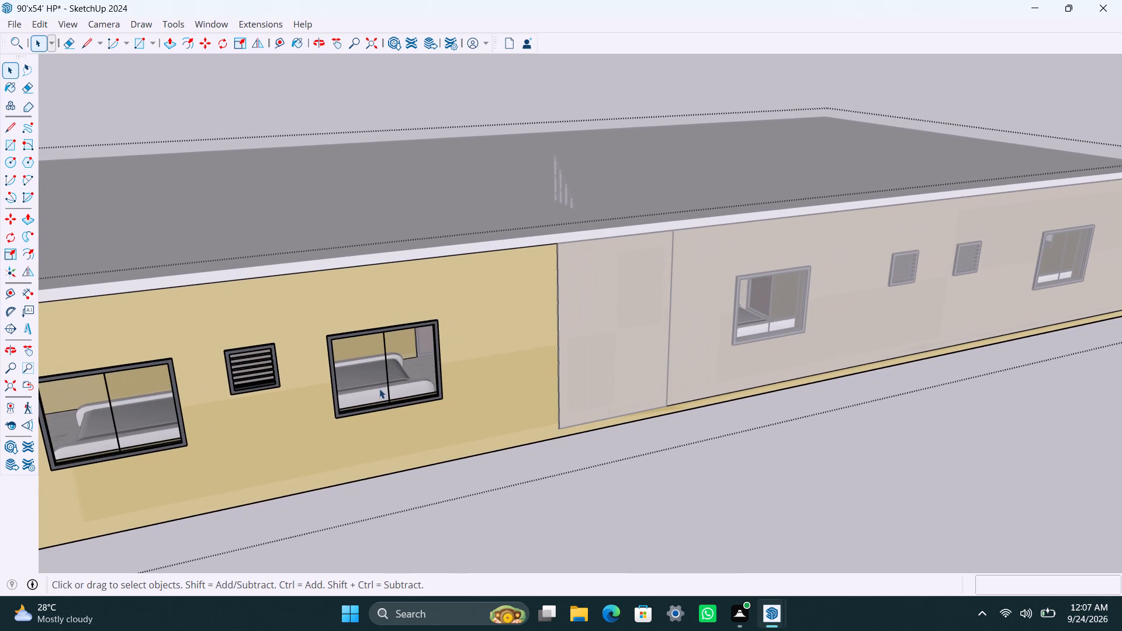
left_click(371, 386)
double_click(374, 384)
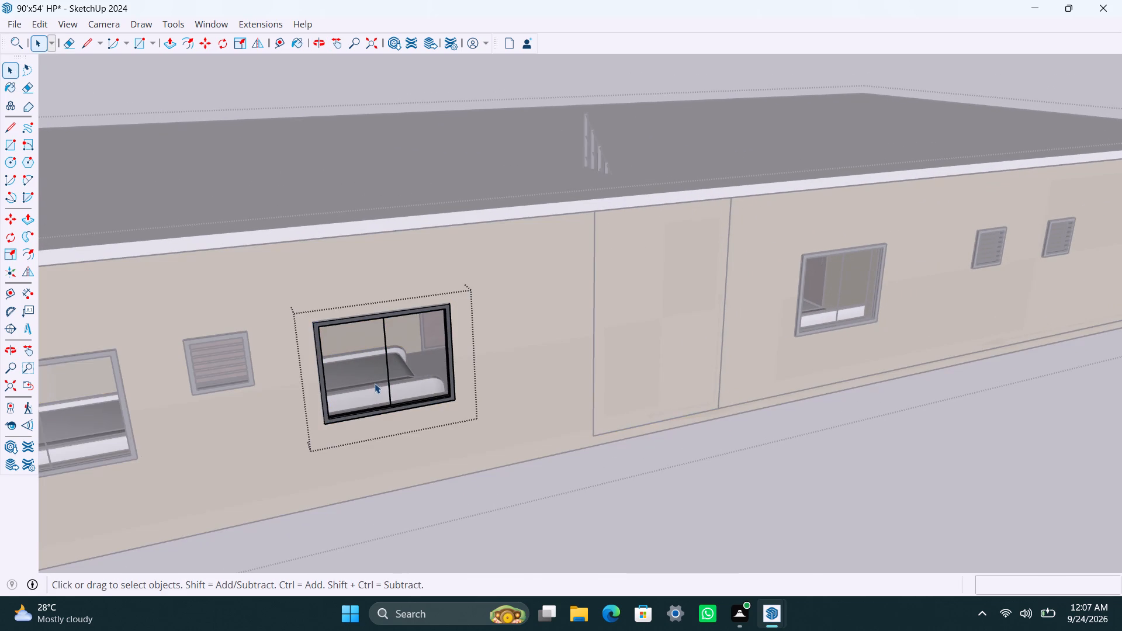
left_click(374, 380)
key("m")
left_click(376, 401)
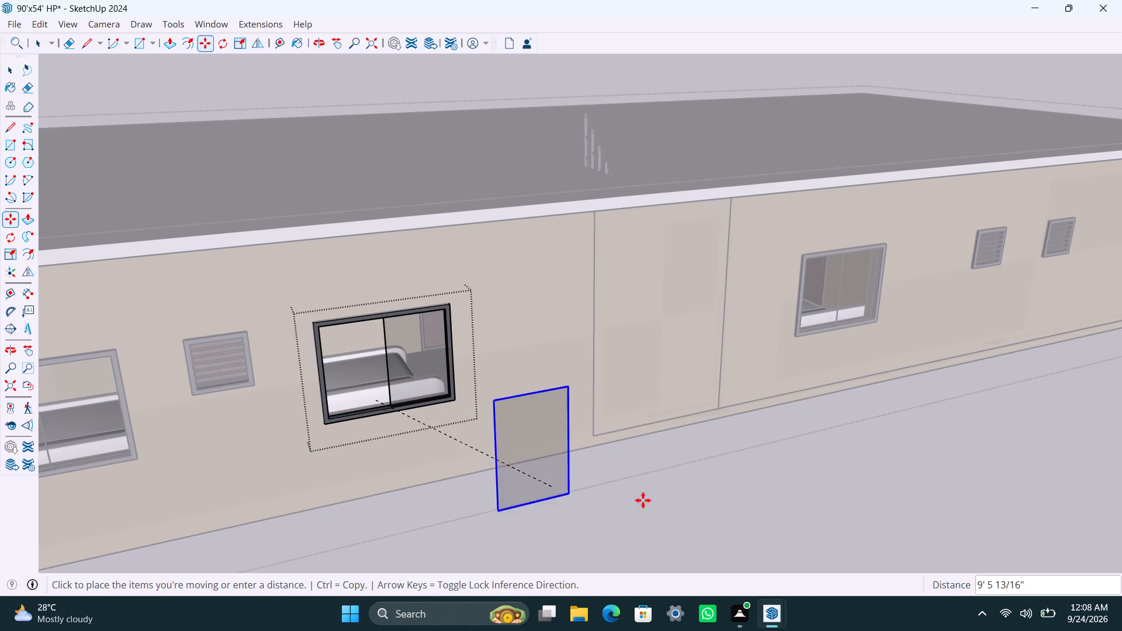
left_click(656, 500)
key("space")
triple_click(504, 519)
Position the camera inside the bedroom seen through the opened long wall window, standing on the bed.
scroll(358, 385, "up", 4)
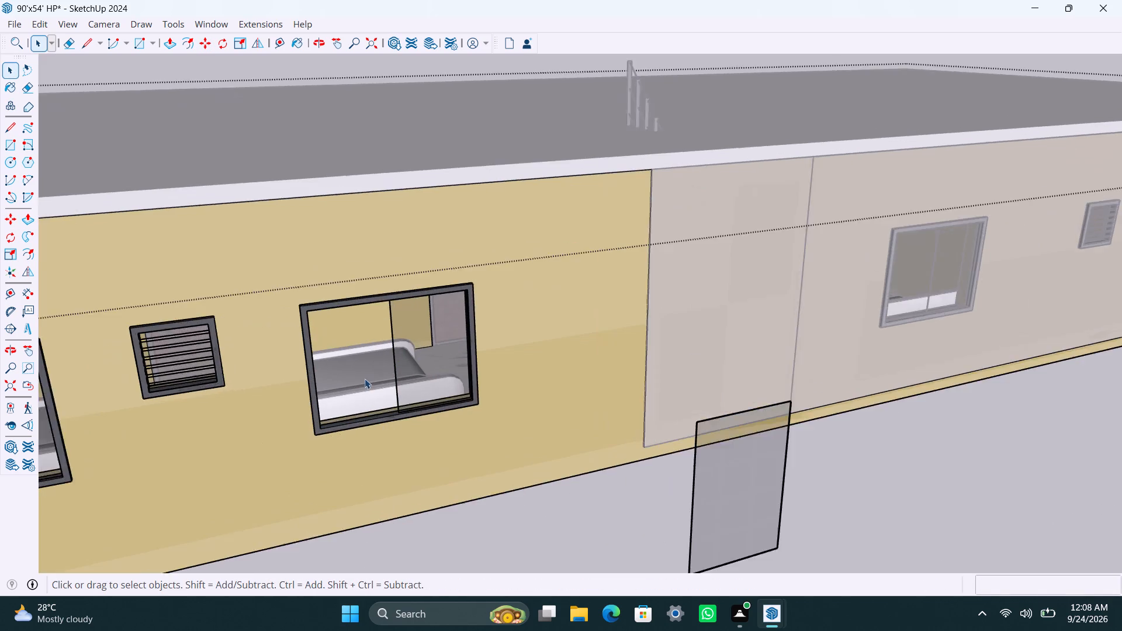
scroll(365, 379, "up", 8)
scroll(739, 458, "down", 5)
scroll(800, 431, "down", 5)
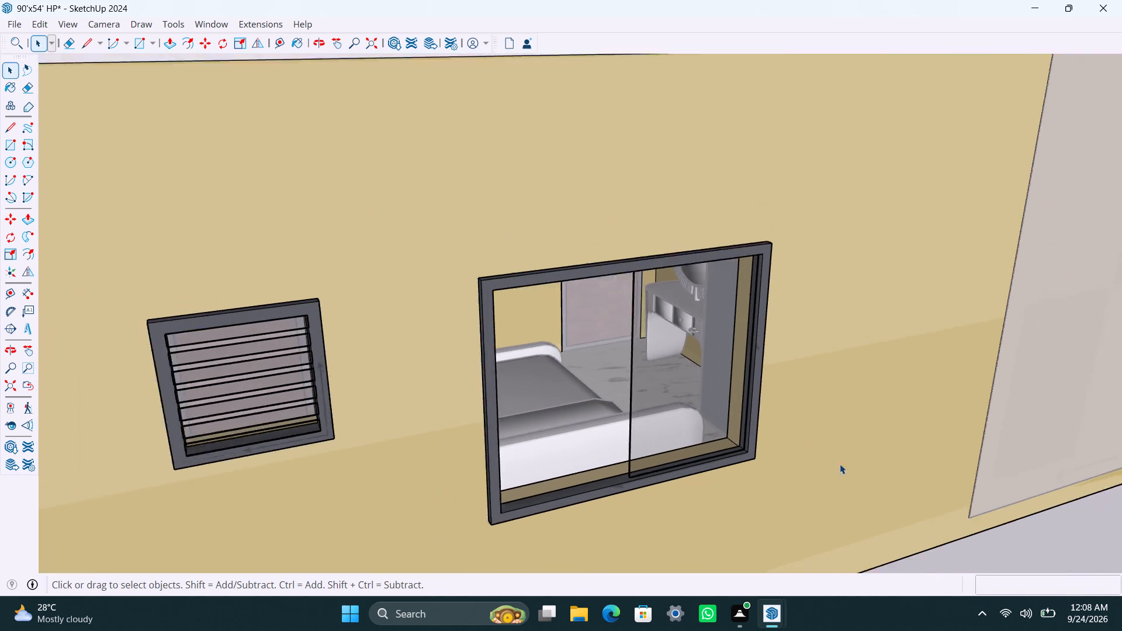
double_click(978, 528)
scroll(614, 432, "up", 2)
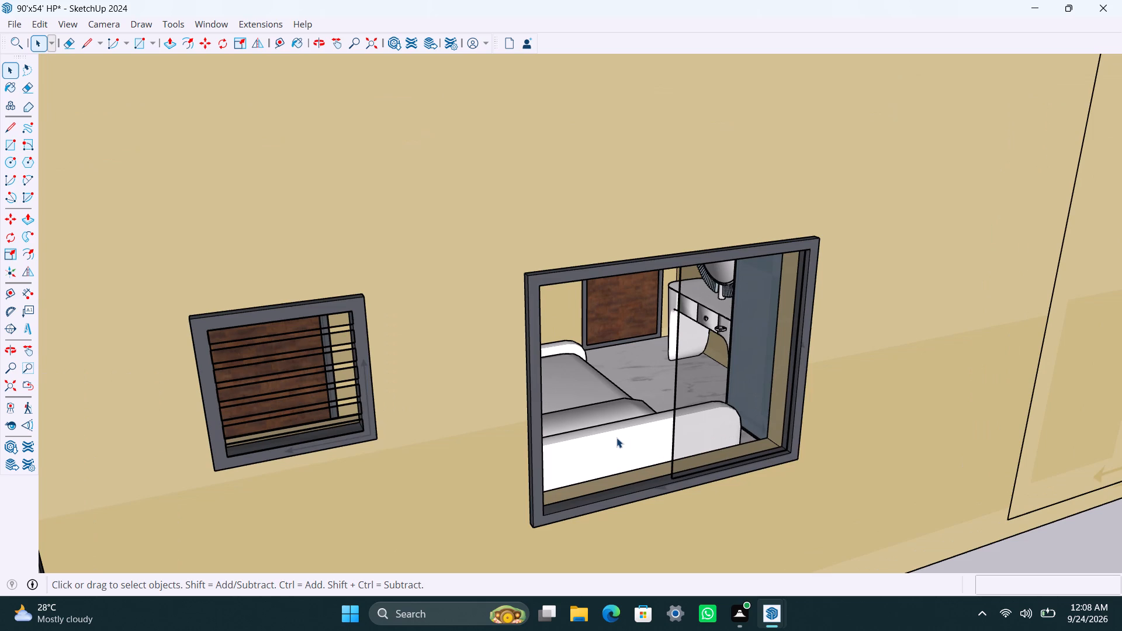
scroll(615, 439, "up", 3)
middle_click_drag(611, 438, 545, 446)
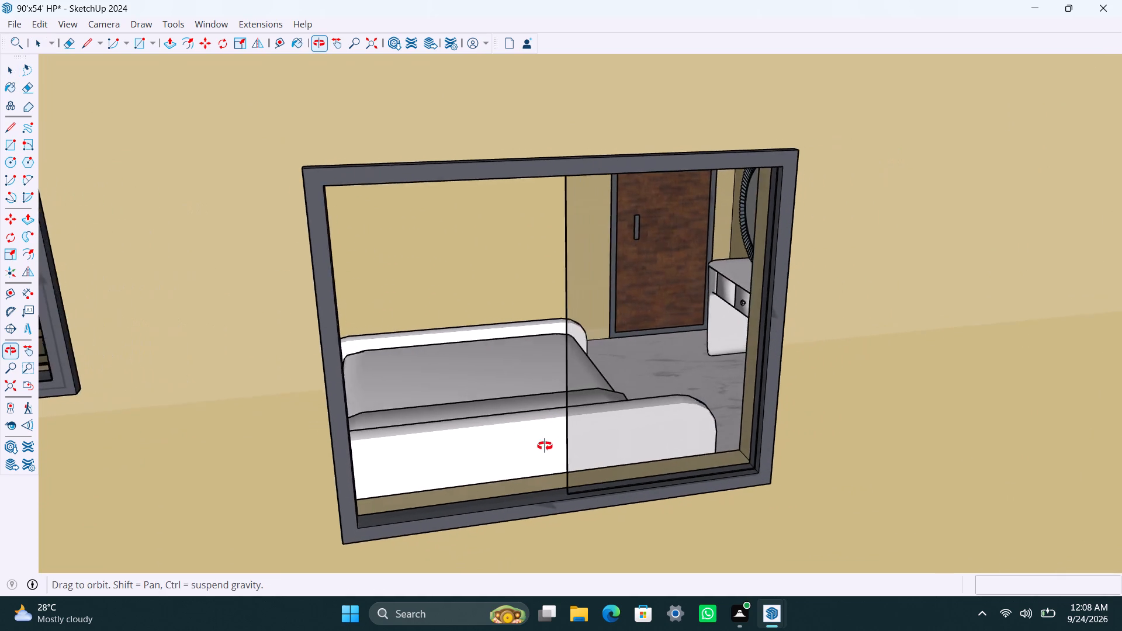
middle_click_drag(545, 446, 570, 452)
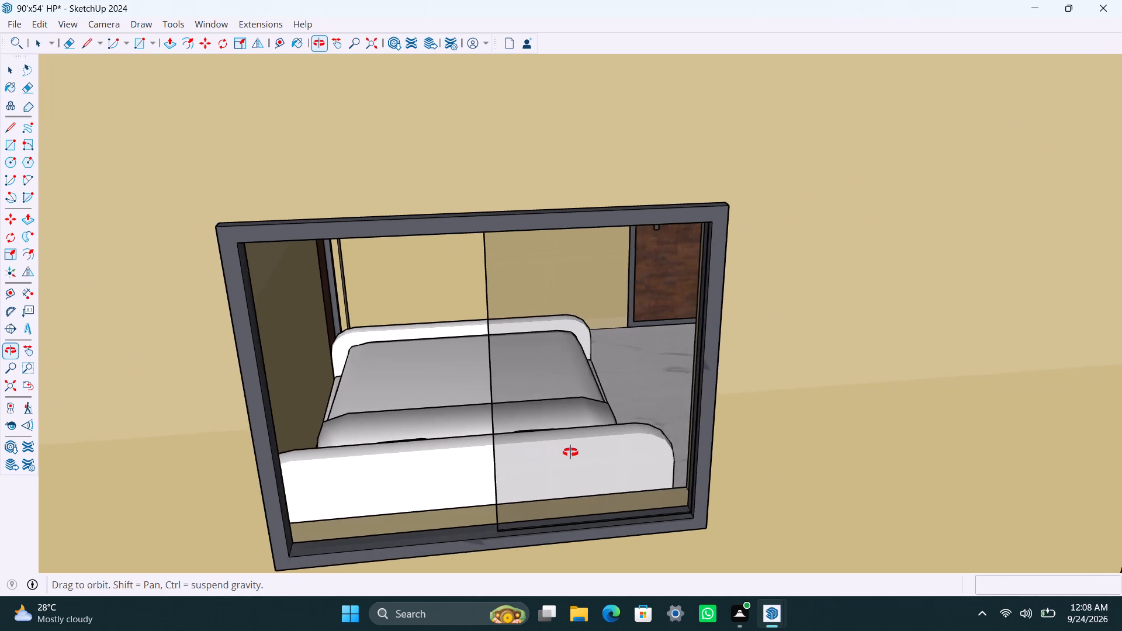
middle_click_drag(570, 452, 612, 414)
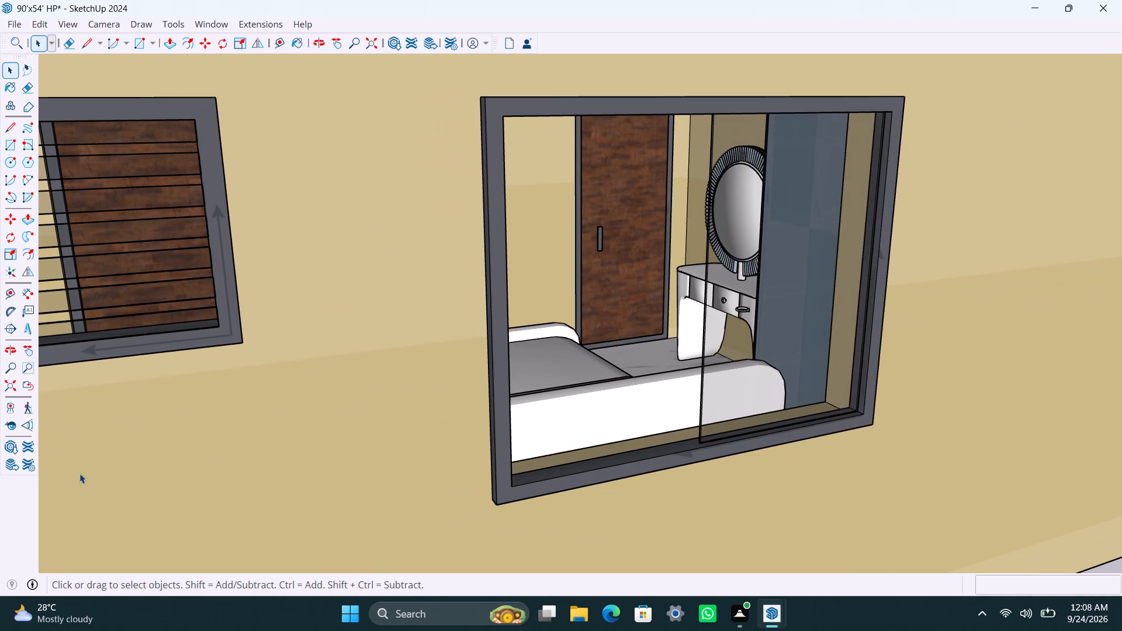
left_click(15, 405)
scroll(581, 382, "up", 3)
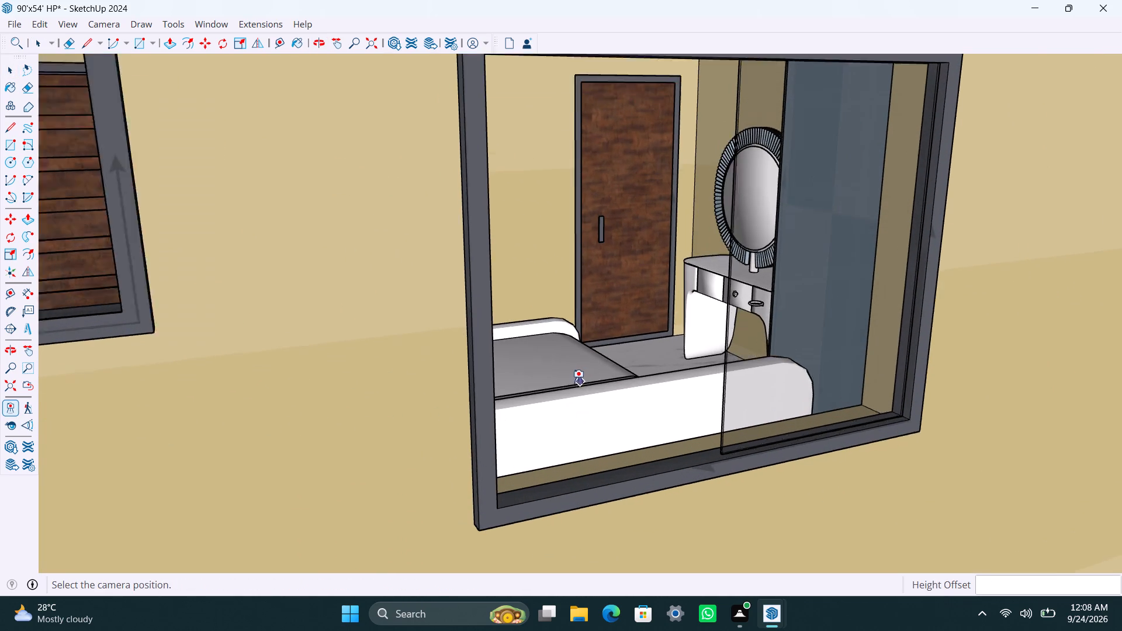
left_click(543, 368)
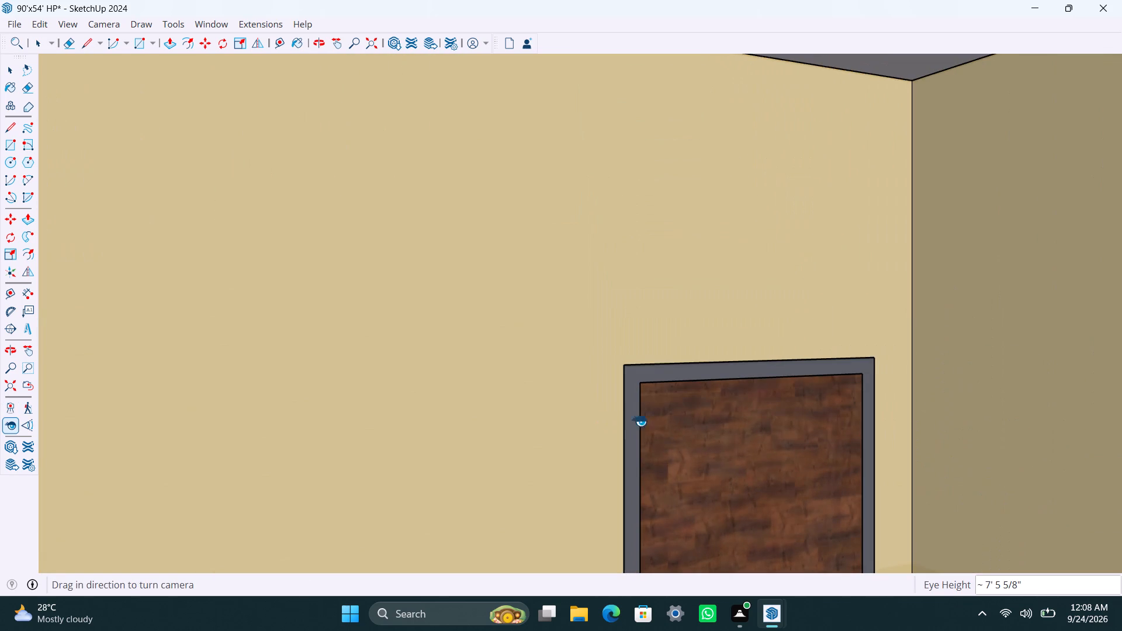
Look around the bedroom from the placed camera, examining the door, the mirror corner and the adjoining walls.
middle_click_drag(751, 420, 716, 403)
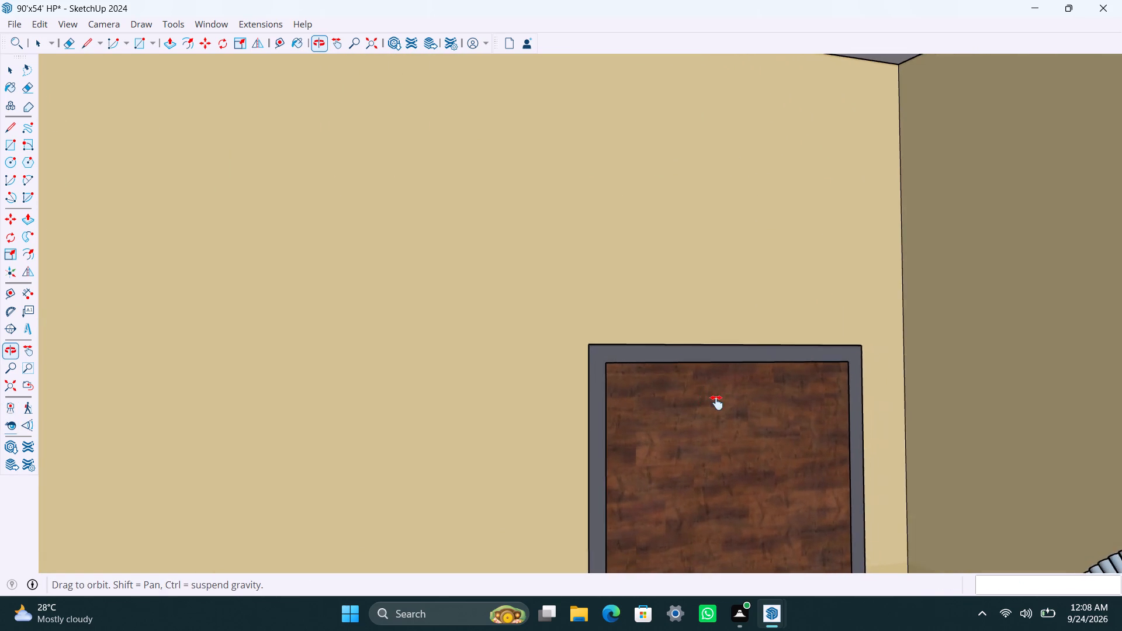
middle_click_drag(716, 403, 502, 398)
middle_click_drag(819, 410, 670, 393, "shift")
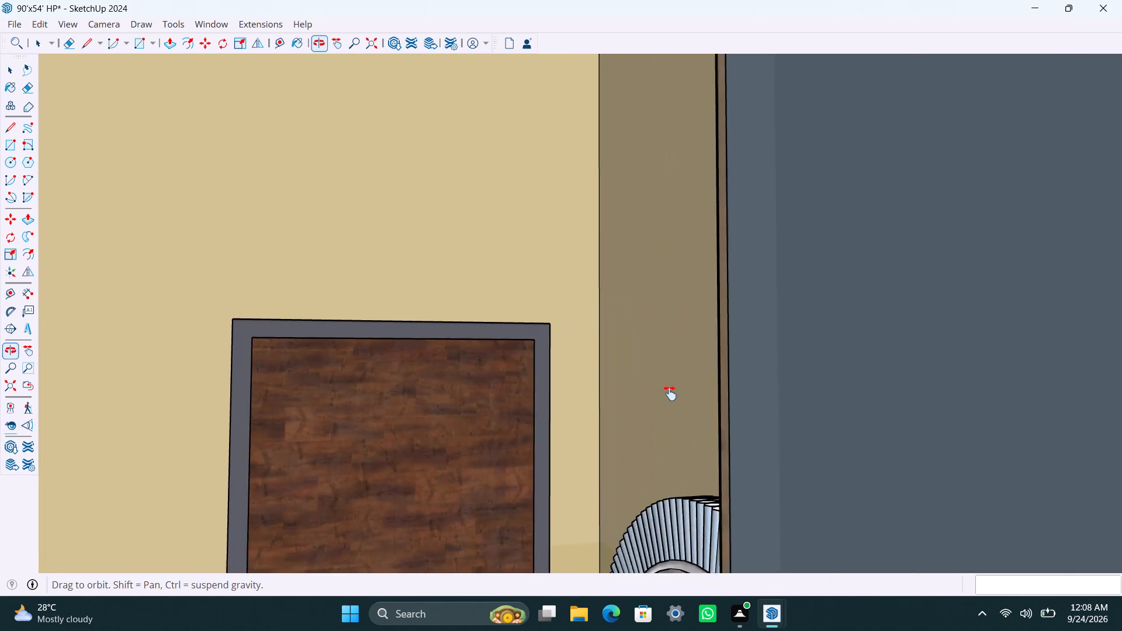
middle_click_drag(670, 393, 813, 416, "shift")
scroll(826, 438, "up", 4)
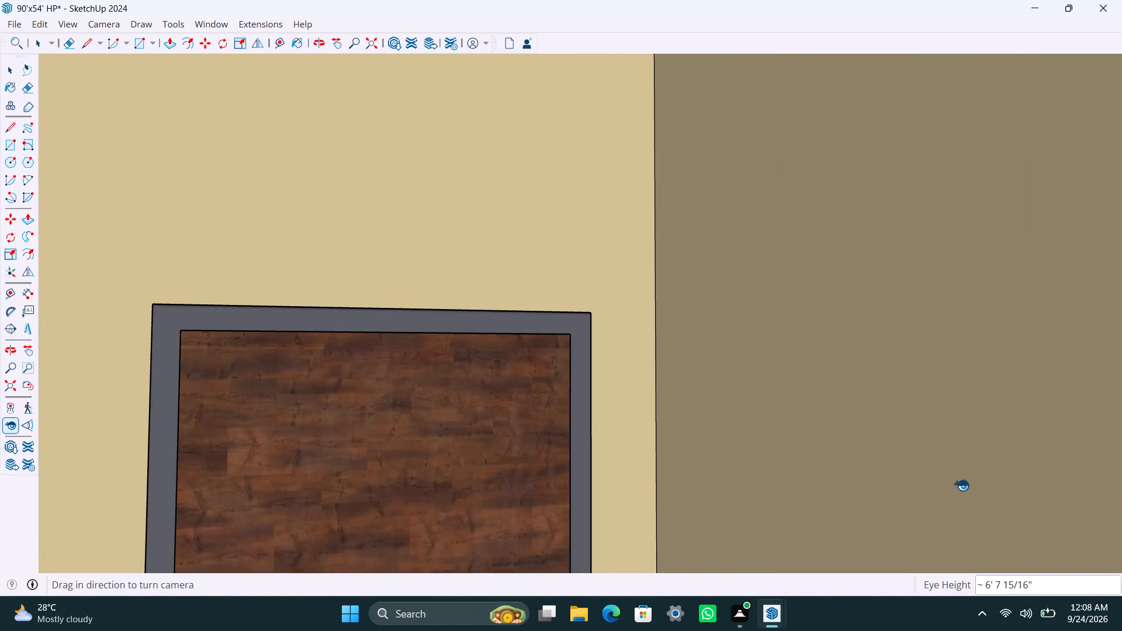
scroll(939, 466, "up", 3)
middle_click_drag(884, 416, 626, 418, "shift")
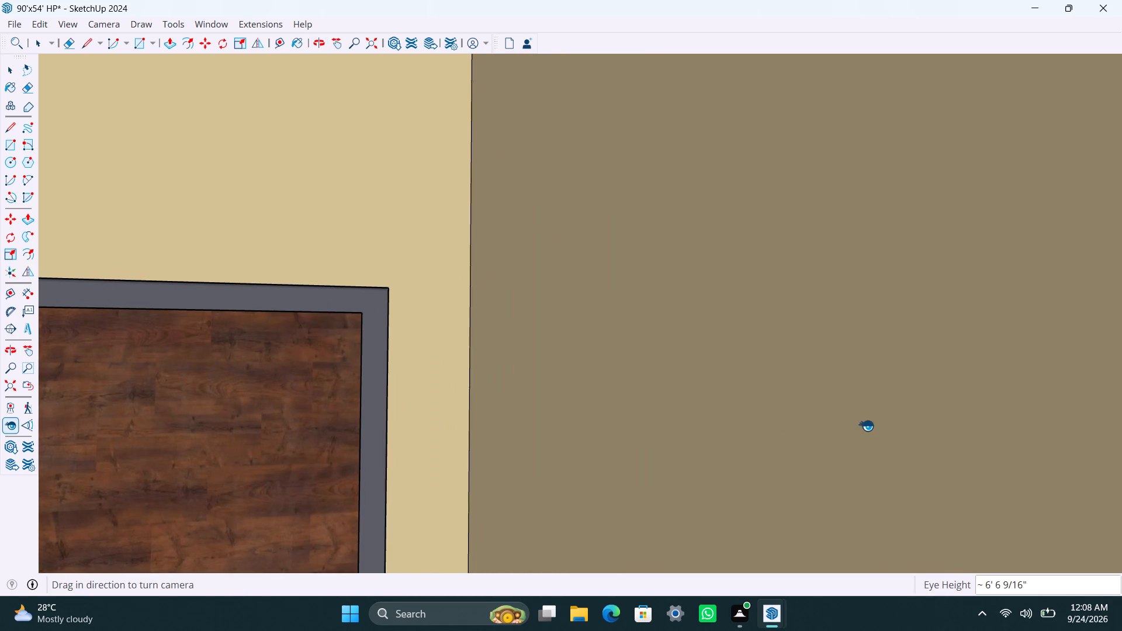
scroll(866, 425, "up", 3)
middle_click_drag(895, 420, 619, 402)
middle_click_drag(875, 456, 563, 419, "shift")
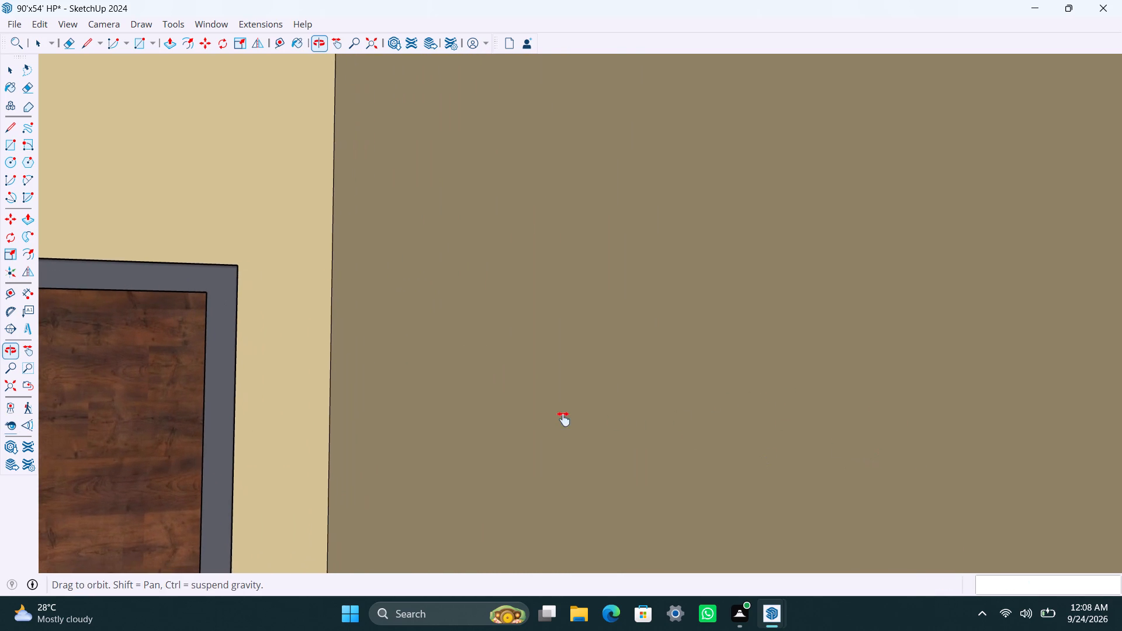
middle_click_drag(563, 419, 542, 419, "shift")
middle_click_drag(850, 400, 381, 397)
middle_click_drag(906, 395, 363, 394)
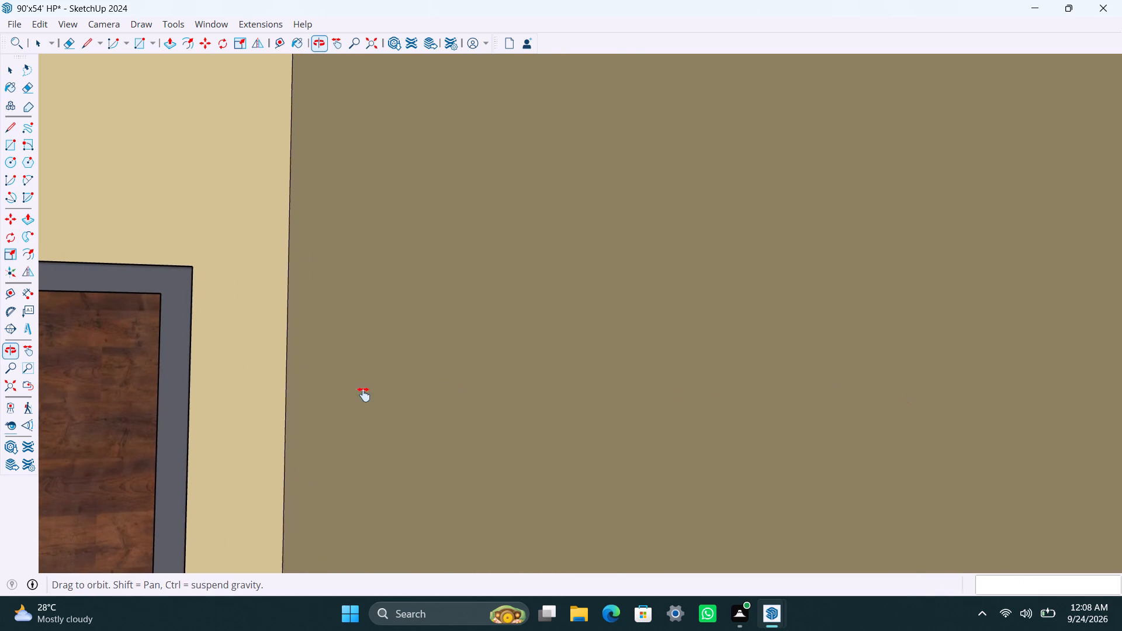
middle_click_drag(363, 394, 365, 394)
scroll(554, 402, "down", 2)
scroll(612, 410, "up", 4)
middle_click_drag(787, 429, 441, 422, "shift")
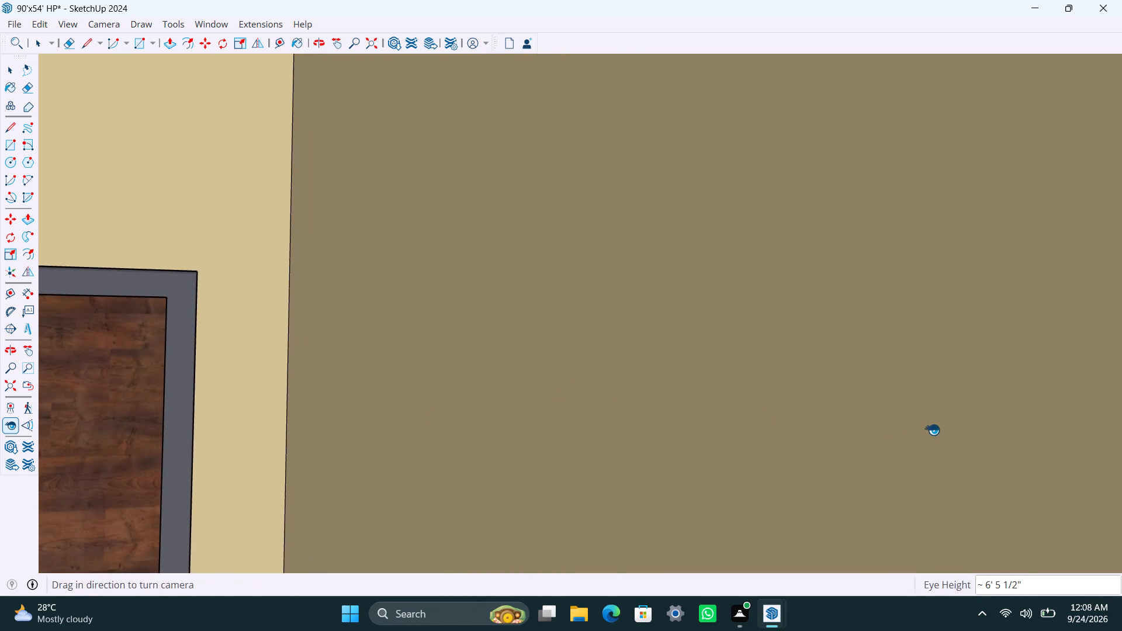
middle_click_drag(932, 429, 692, 430)
middle_click_drag(819, 424, 593, 408)
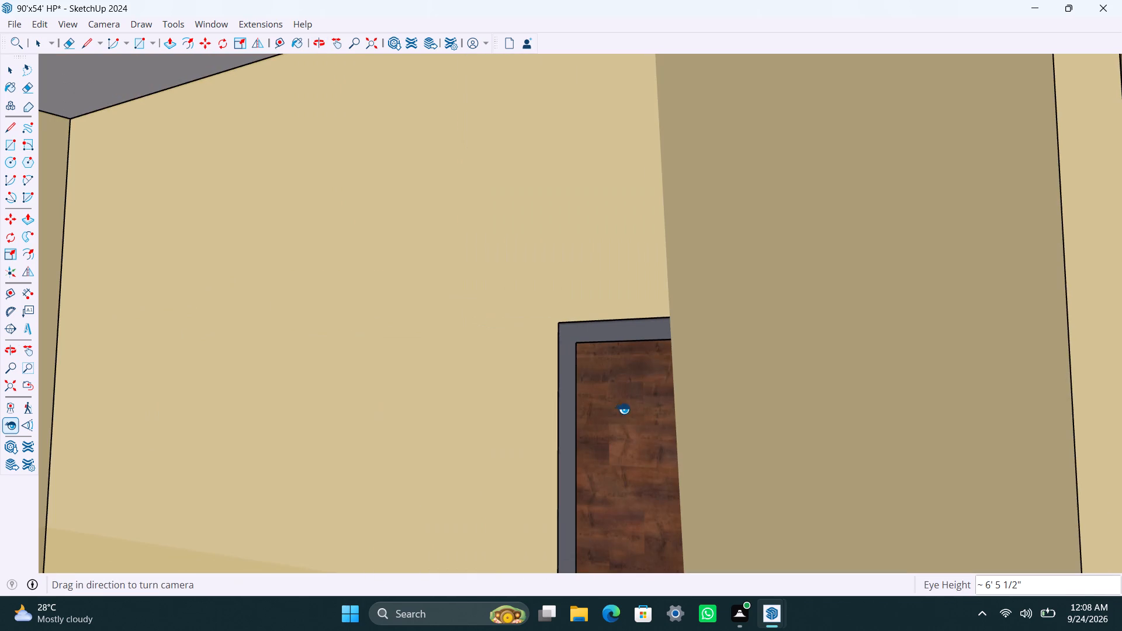
middle_click_drag(618, 407, 680, 401)
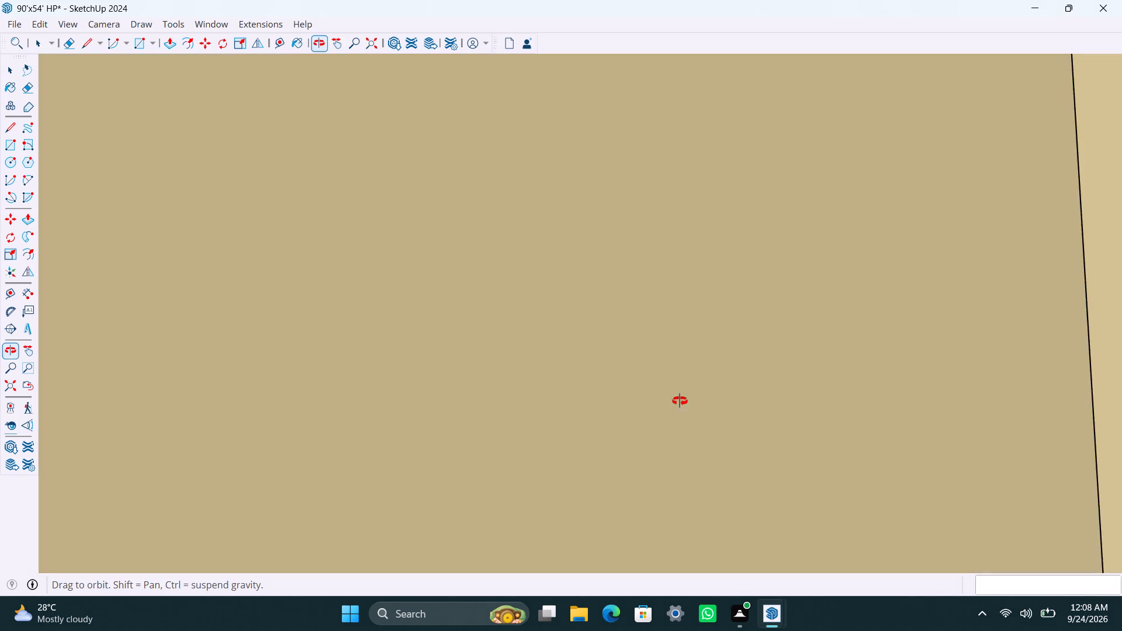
middle_click_drag(680, 401, 591, 405)
Return to the whole-model view, undo the long wall window's glass pane move, and close the open groups.
left_click(372, 41)
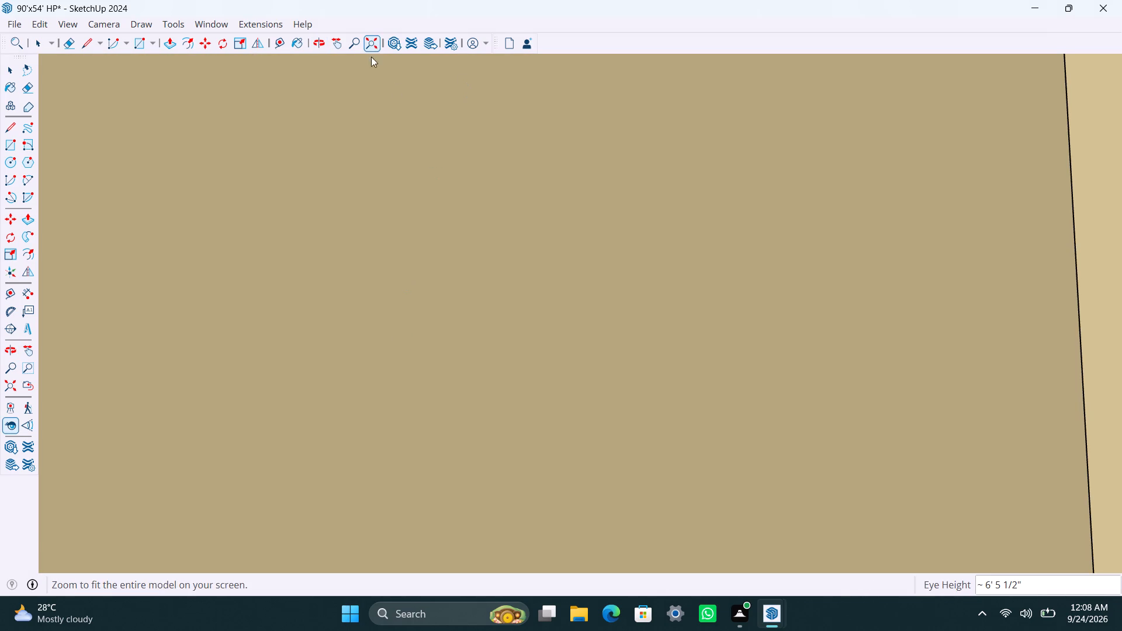
key("ctrl+z")
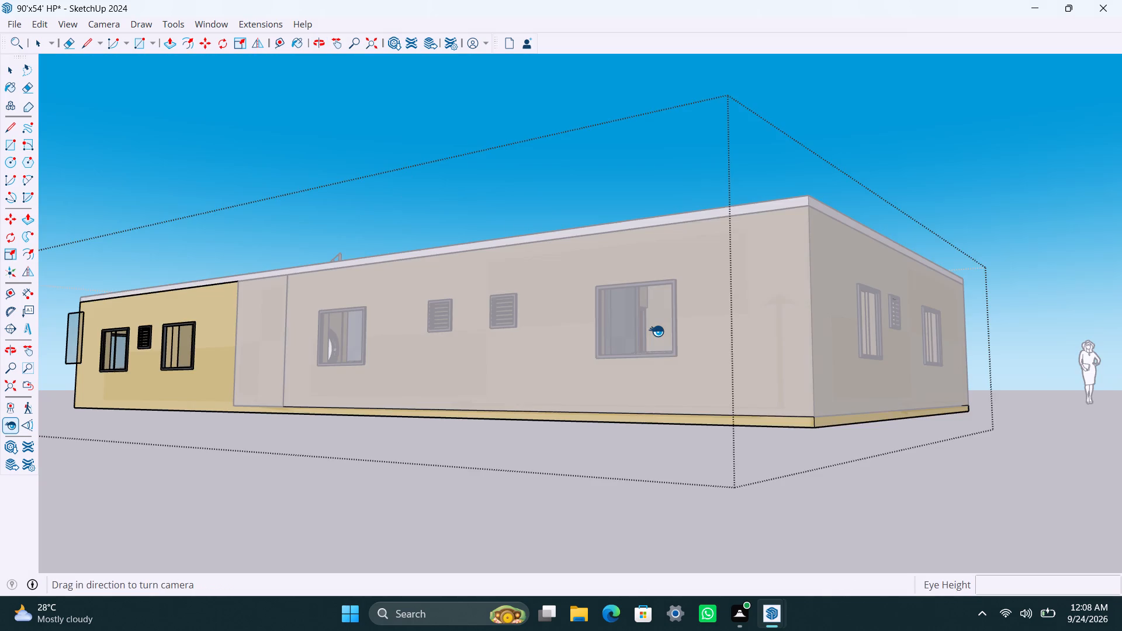
key("ctrl+z")
key("ctrl+z")
key("ctrl+z")
key("space")
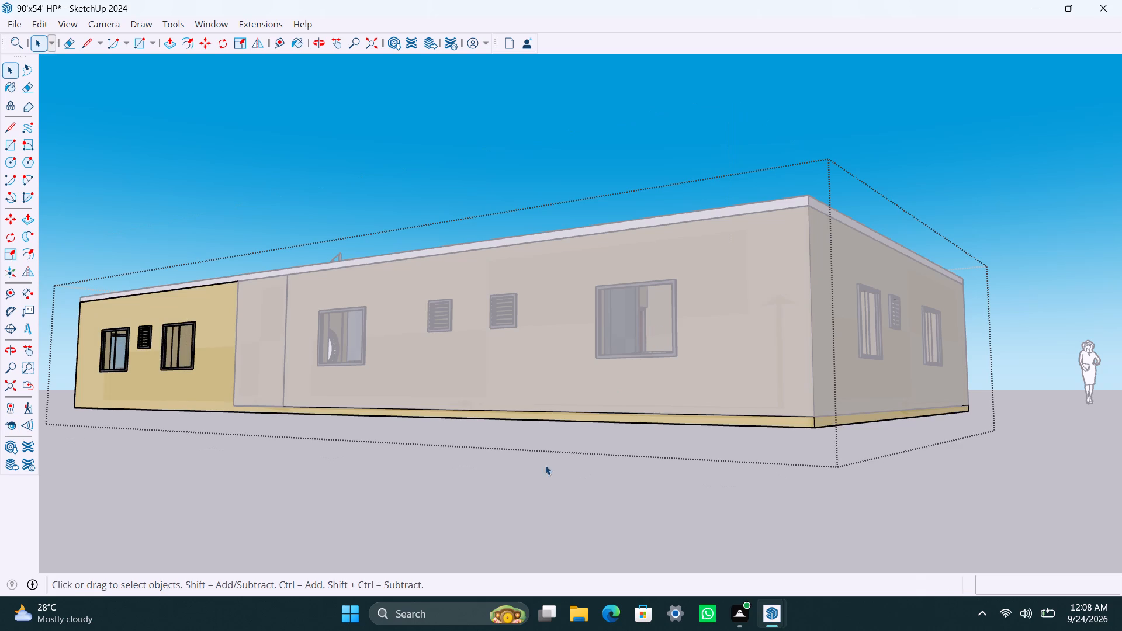
left_click(510, 491)
middle_click_drag(579, 389, 825, 451)
key("ctrl+z")
key("space")
left_click(618, 546)
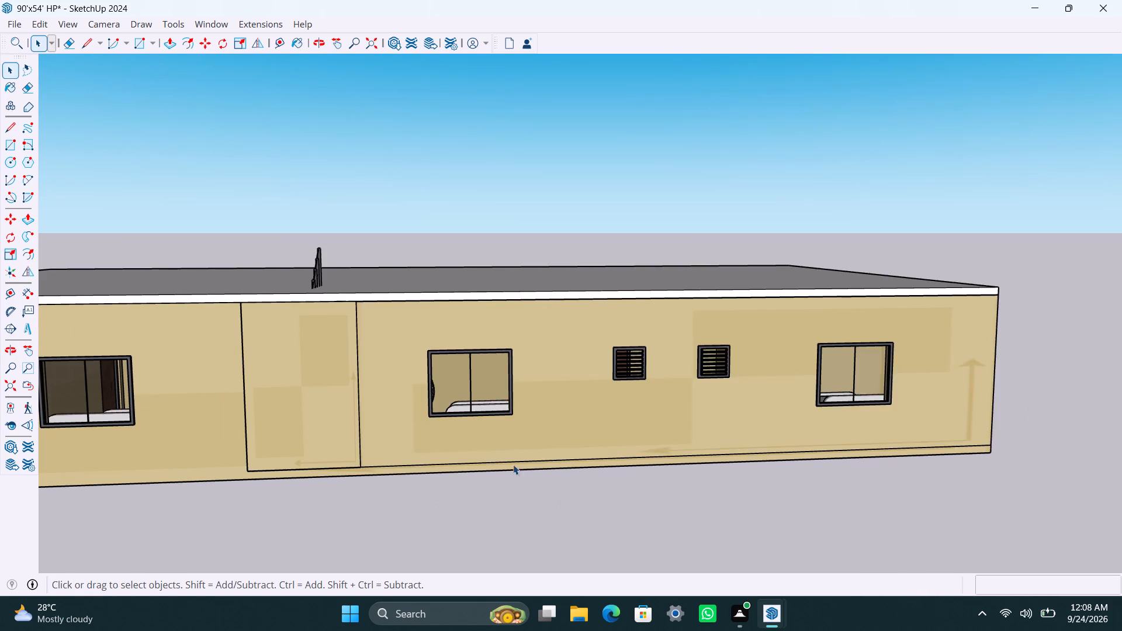
Save the model with its windows closed and the roof slab in place.
scroll(513, 432, "down", 4)
middle_click_drag(494, 421, 777, 422, "shift")
key("ctrl+s")
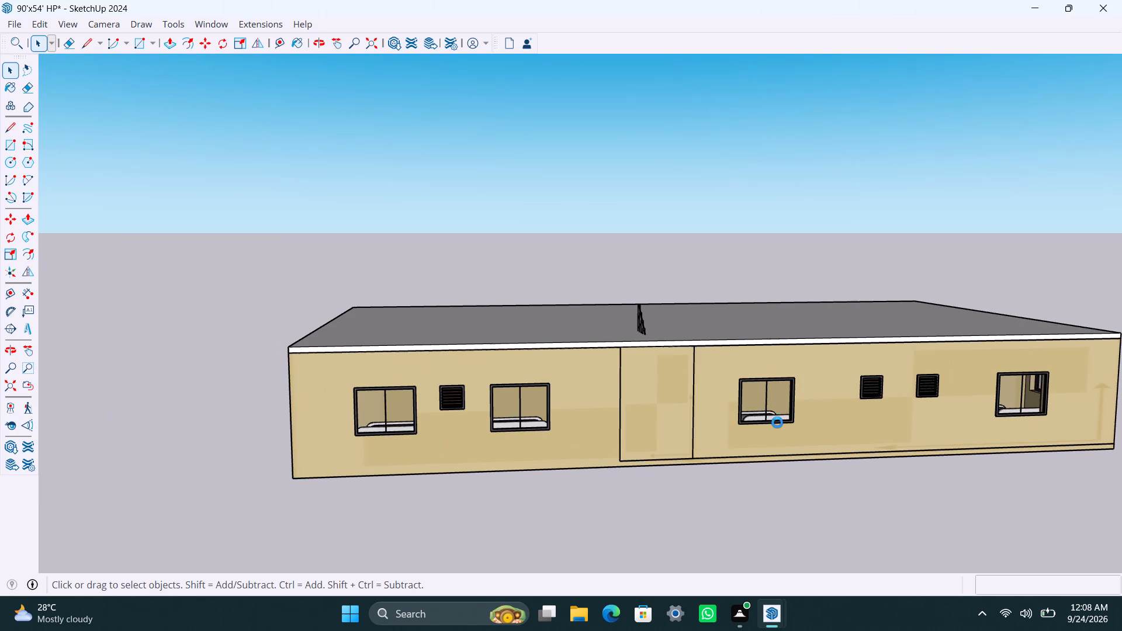
key("space")
key("ctrl+s")
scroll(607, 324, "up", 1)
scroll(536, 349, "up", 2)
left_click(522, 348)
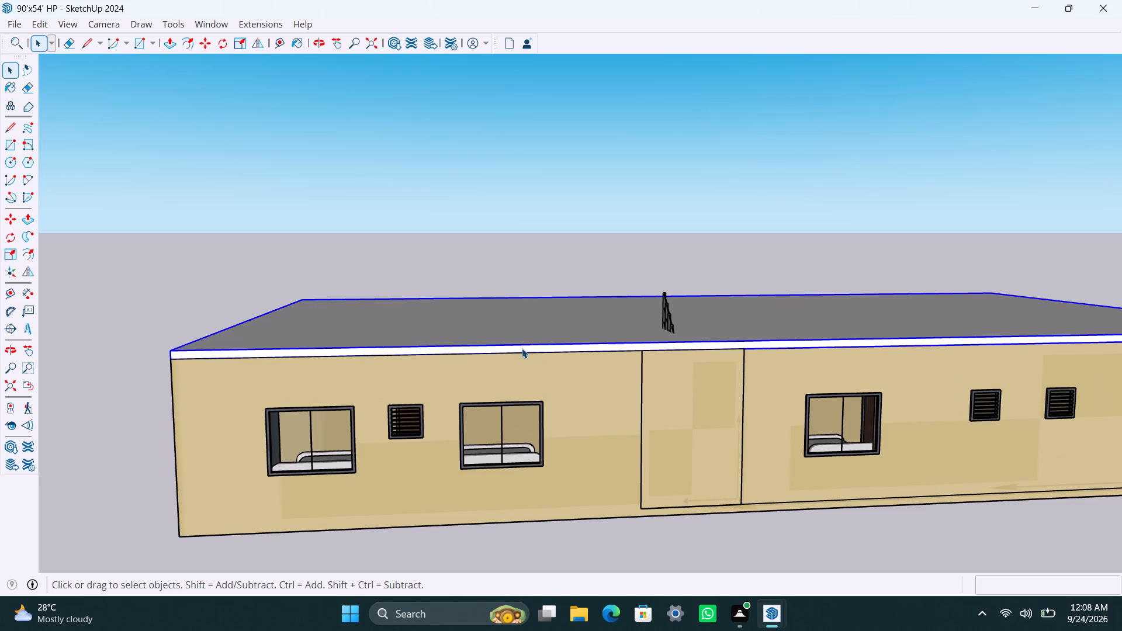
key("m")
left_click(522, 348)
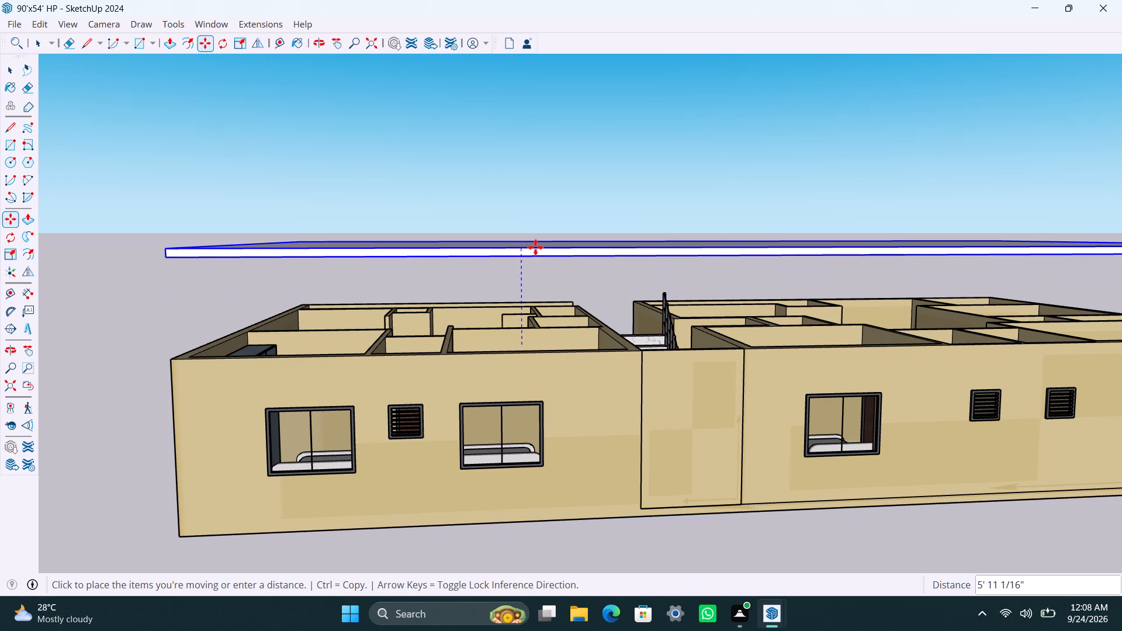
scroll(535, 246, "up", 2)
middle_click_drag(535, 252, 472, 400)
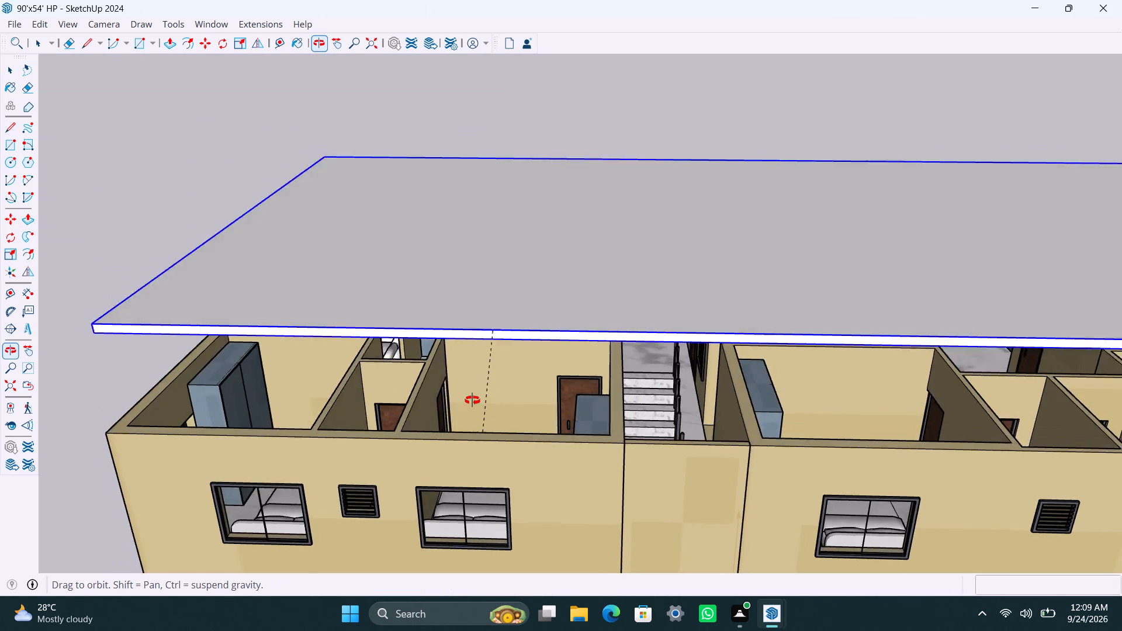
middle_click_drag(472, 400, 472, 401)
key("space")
Delete the roof slab covering the whole house and save the model.
left_click(515, 351)
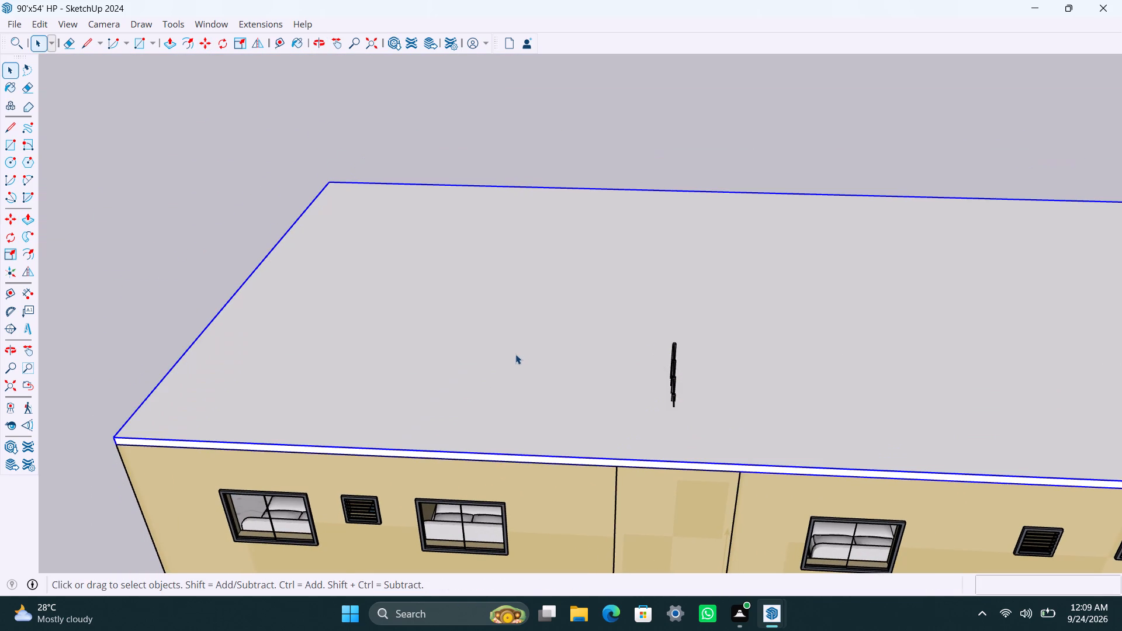
key("Delete")
key("ctrl+s")
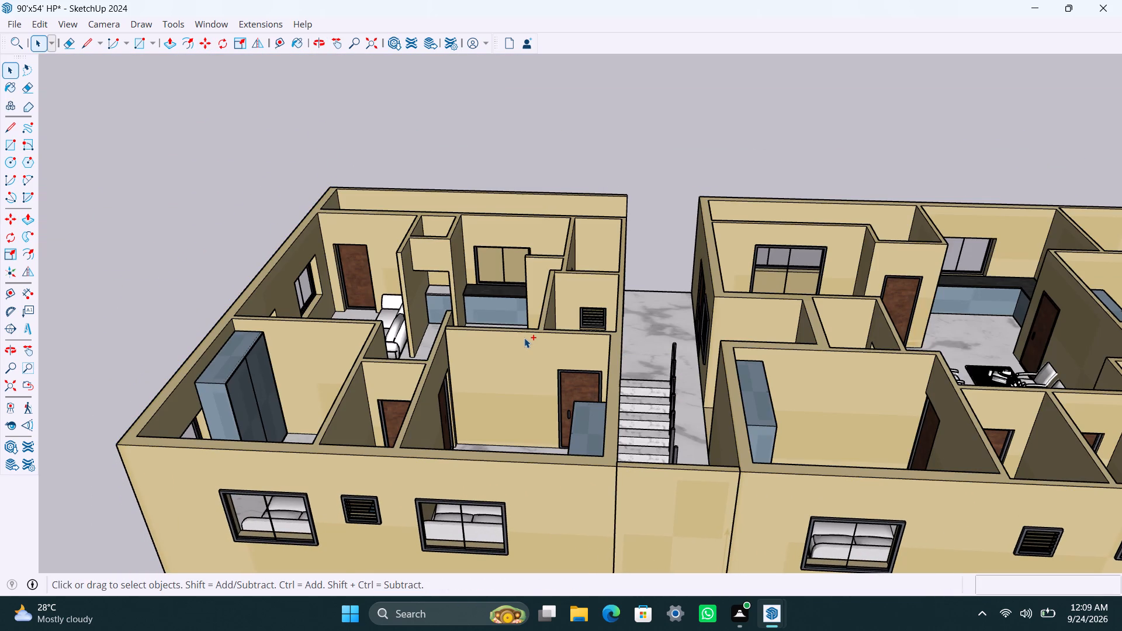
Place an eye-level camera on the floor near the door of the two-window corner bedroom, view the bed side, and return to the whole model.
scroll(351, 352, "up", 1)
middle_click_drag(344, 357, 1109, 436)
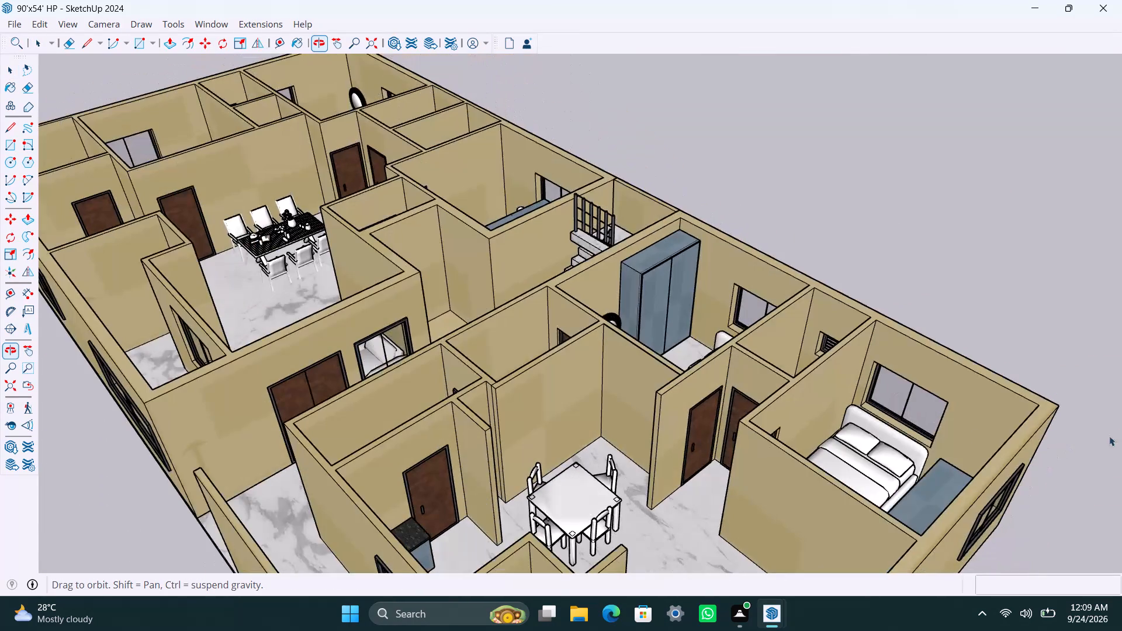
middle_click_drag(1109, 436, 1121, 438)
scroll(877, 461, "up", 3)
middle_click_drag(878, 460, 707, 323)
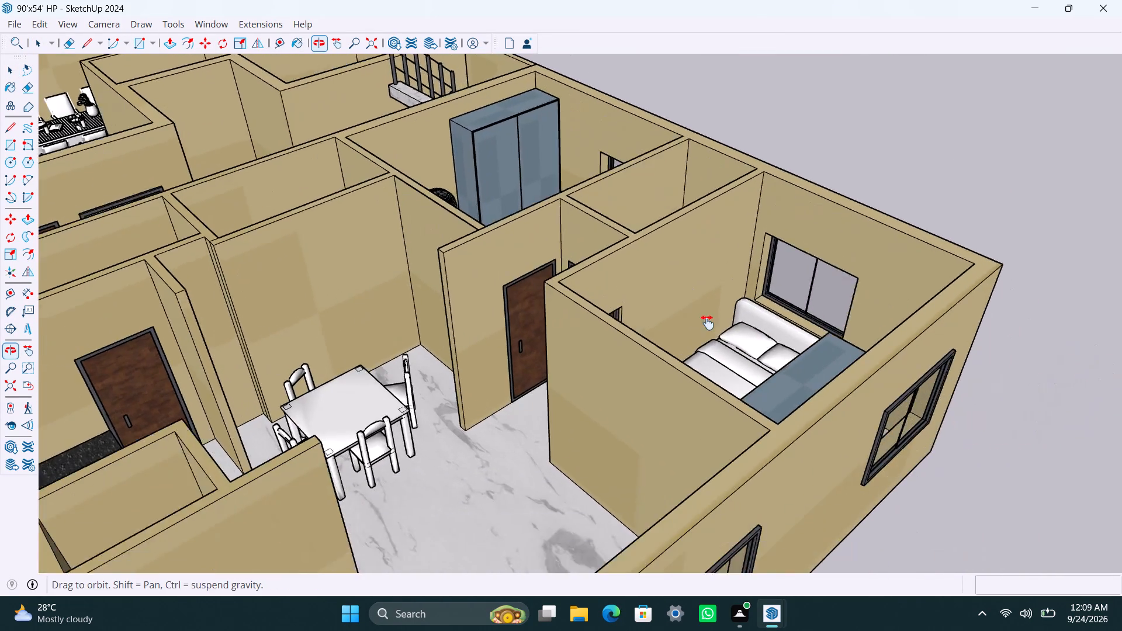
middle_click_drag(707, 323, 655, 276)
scroll(656, 286, "up", 6)
middle_click_drag(554, 261, 561, 424)
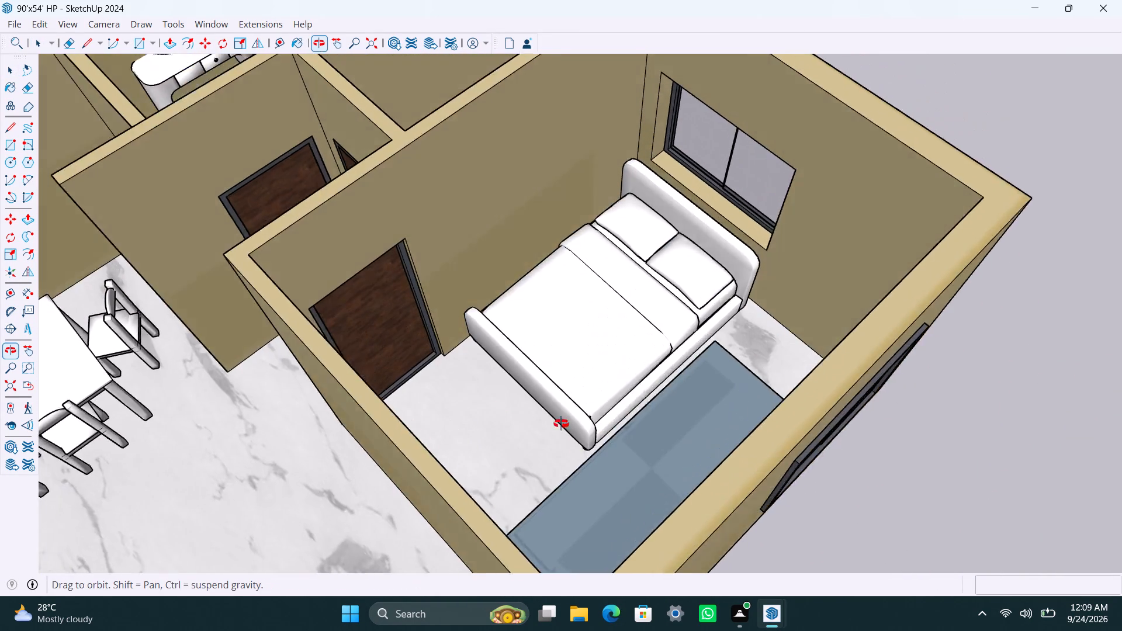
middle_click_drag(561, 424, 884, 487)
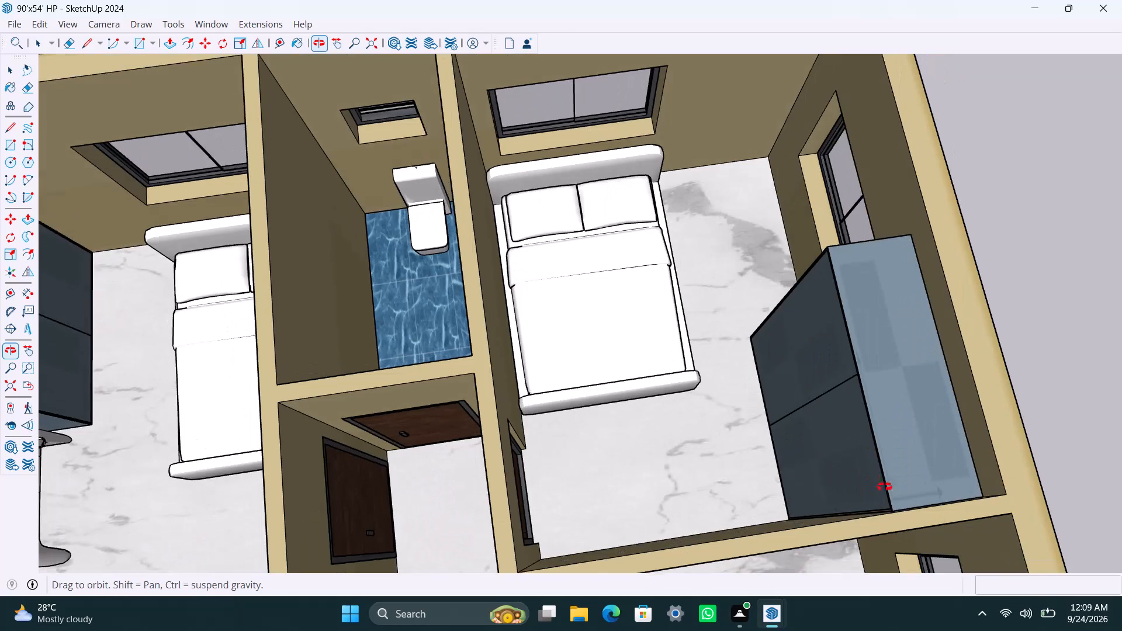
middle_click_drag(884, 487, 903, 500)
scroll(720, 493, "up", 8)
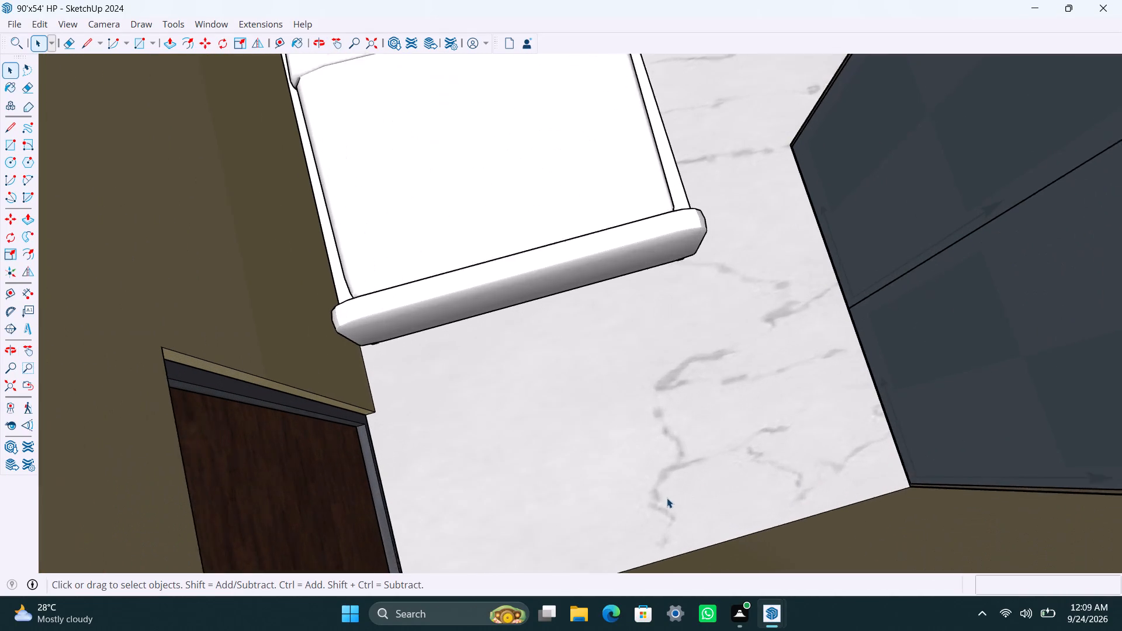
scroll(667, 498, "up", 1)
left_click(12, 405)
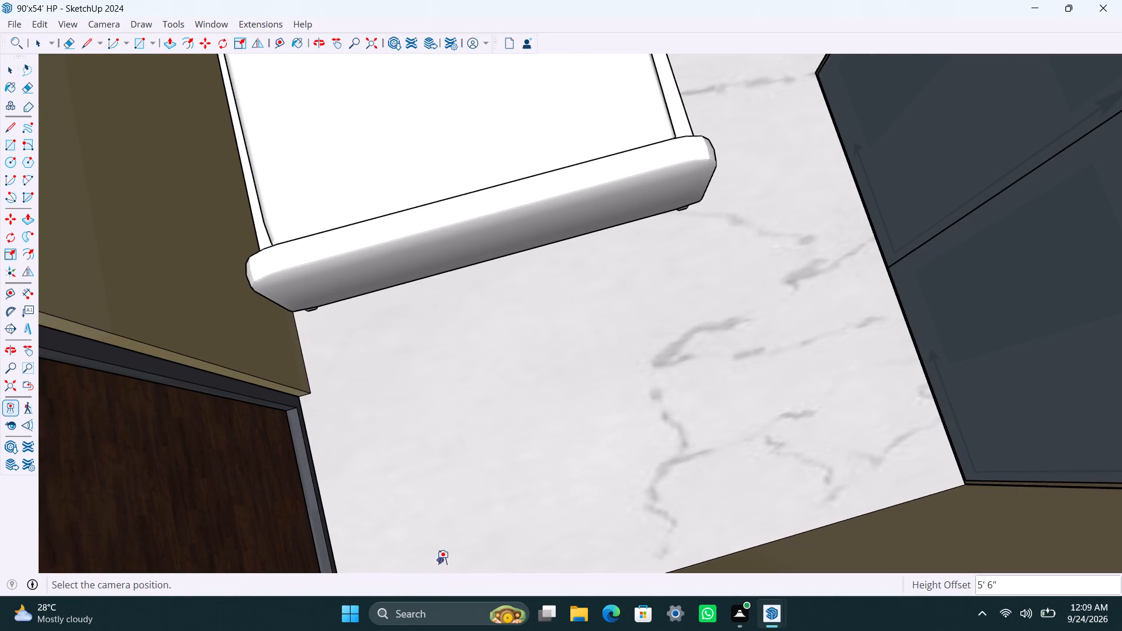
left_click(442, 560)
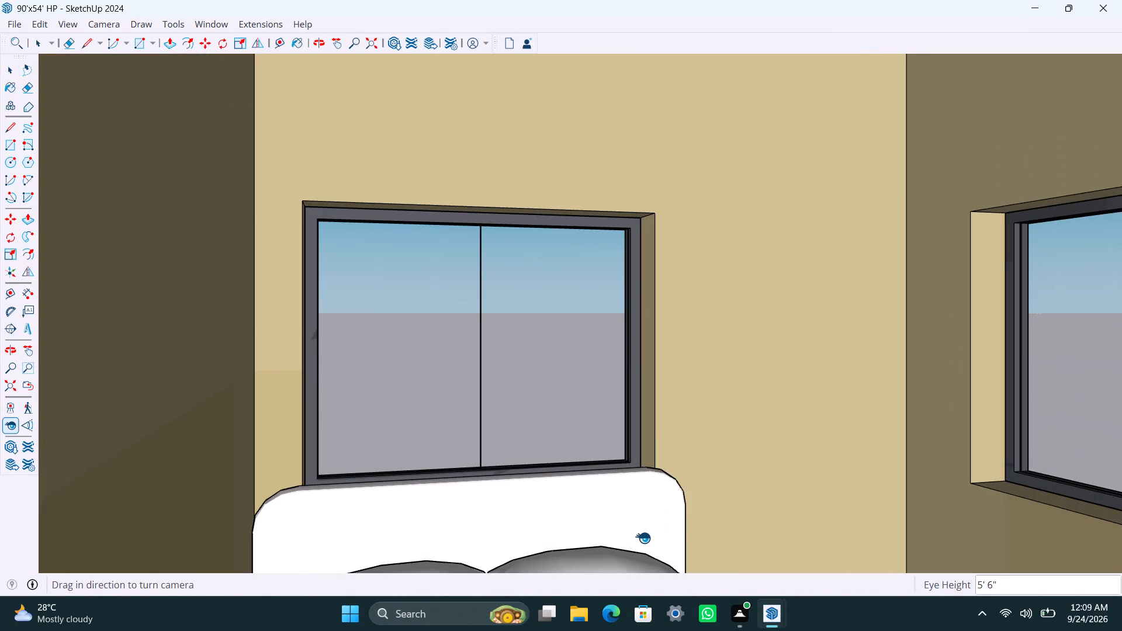
scroll(644, 528, "down", 2)
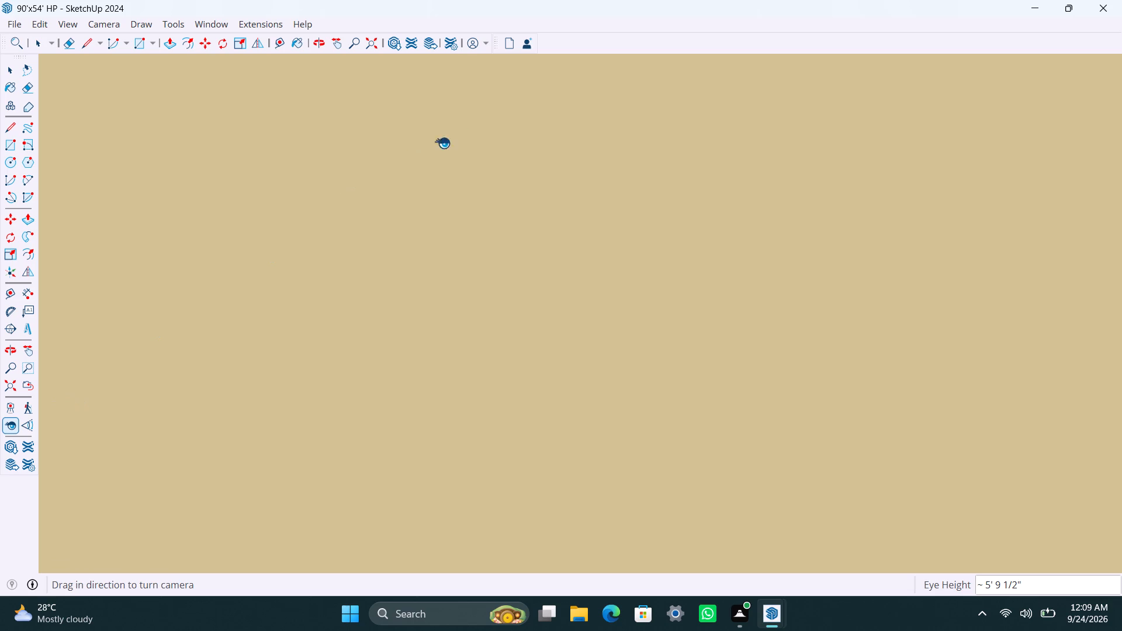
left_click(372, 46)
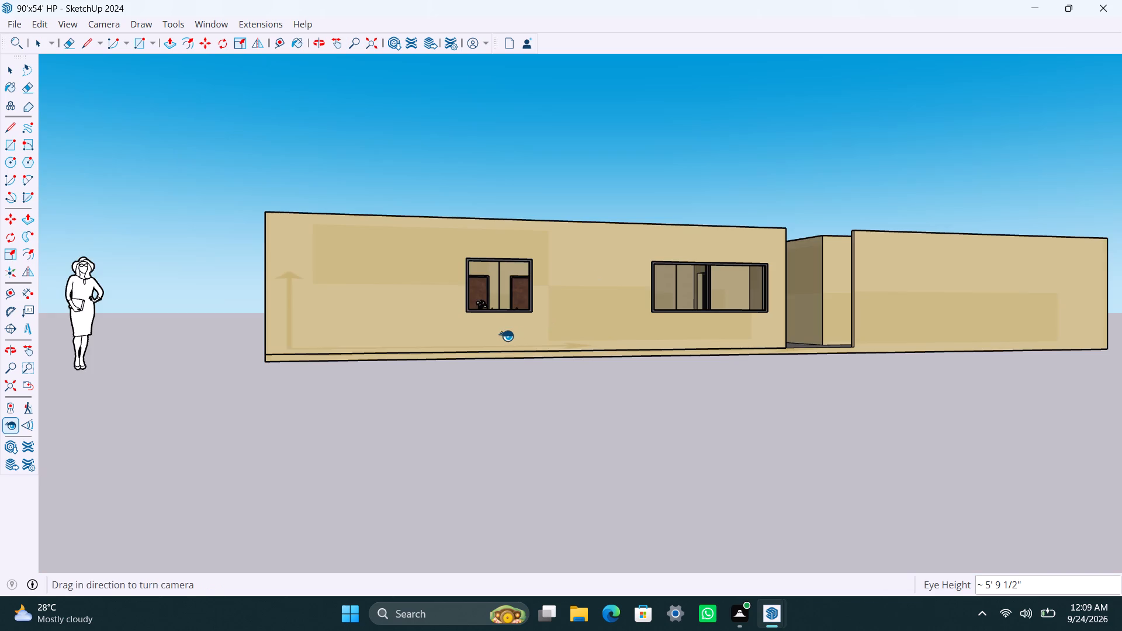
Place an eye-level camera in the living area facing the sofa and window, inspect the view, and return to the whole model.
middle_click_drag(564, 282, 778, 609)
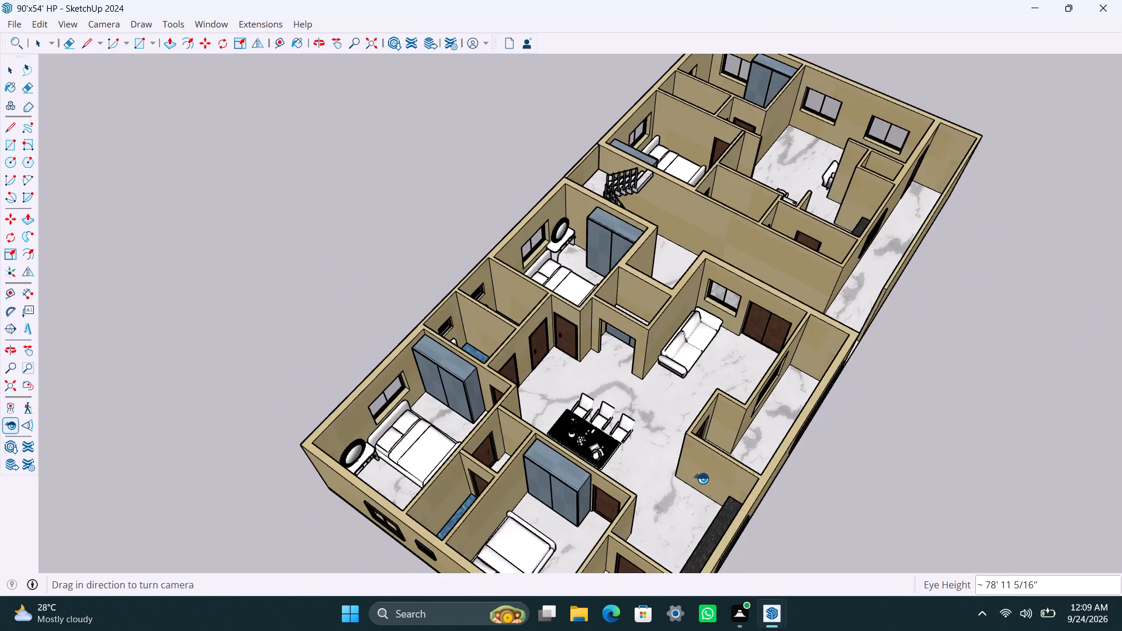
scroll(695, 421, "up", 3)
scroll(729, 363, "up", 1)
middle_click_drag(729, 364, 643, 407, "shift")
scroll(654, 412, "up", 3)
middle_click_drag(647, 423, 646, 427)
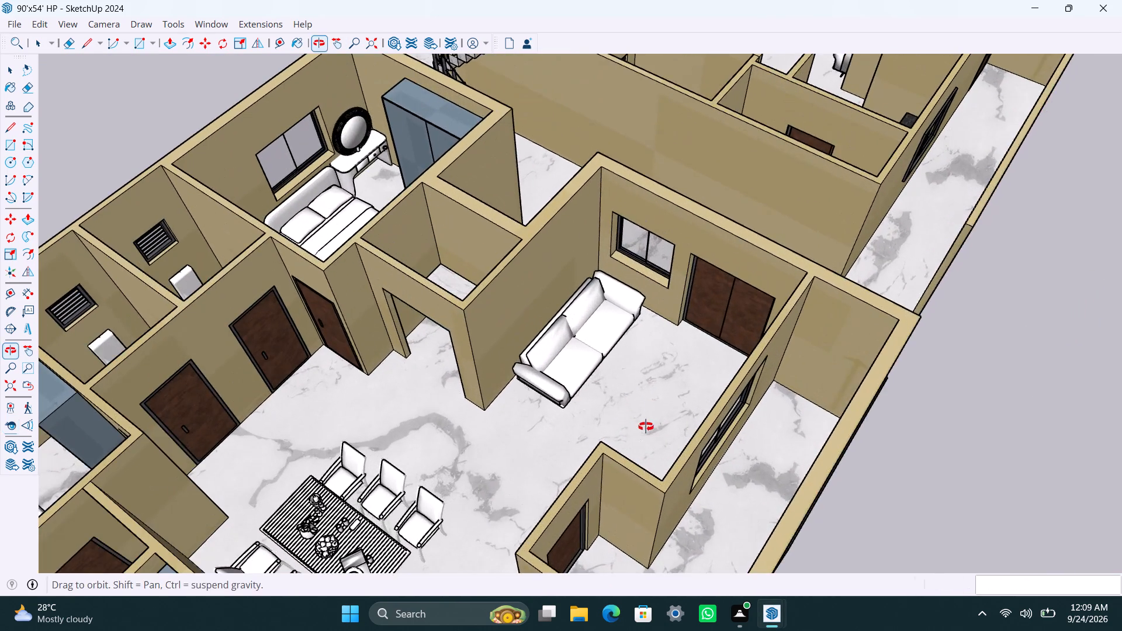
middle_click_drag(646, 427, 561, 491)
left_click(18, 403)
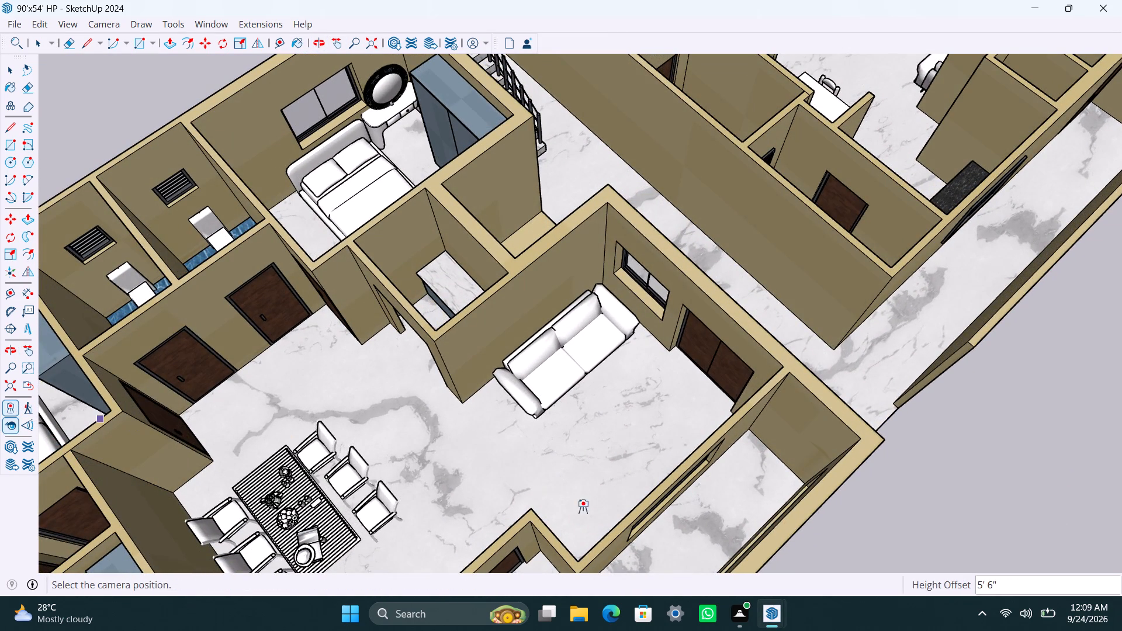
left_click(582, 531)
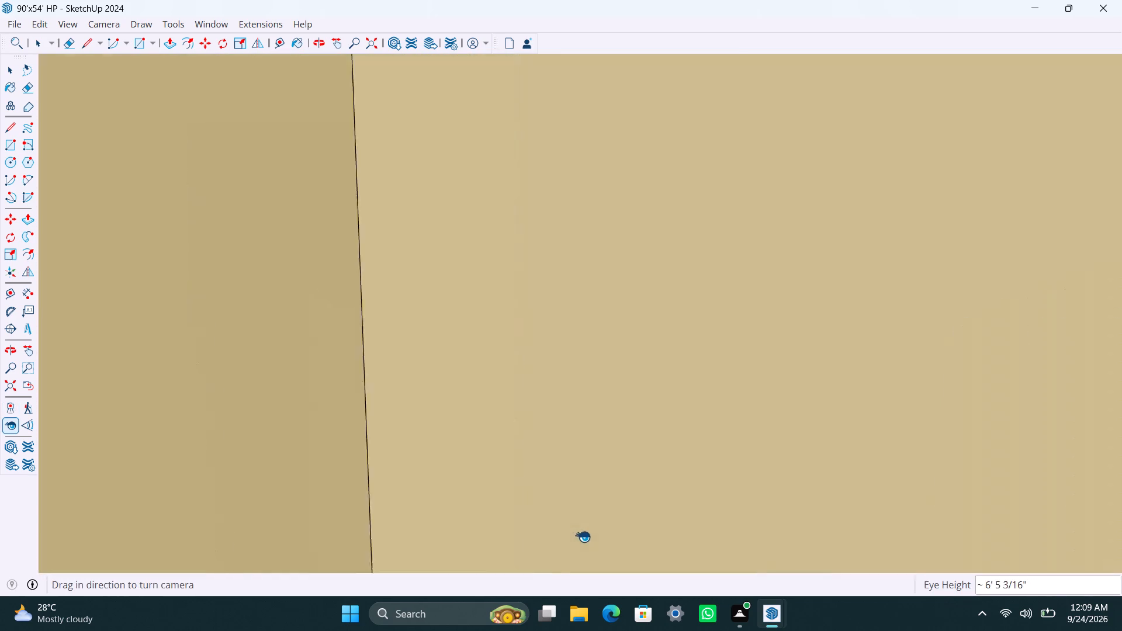
scroll(595, 501, "down", 1)
scroll(595, 500, "up", 2)
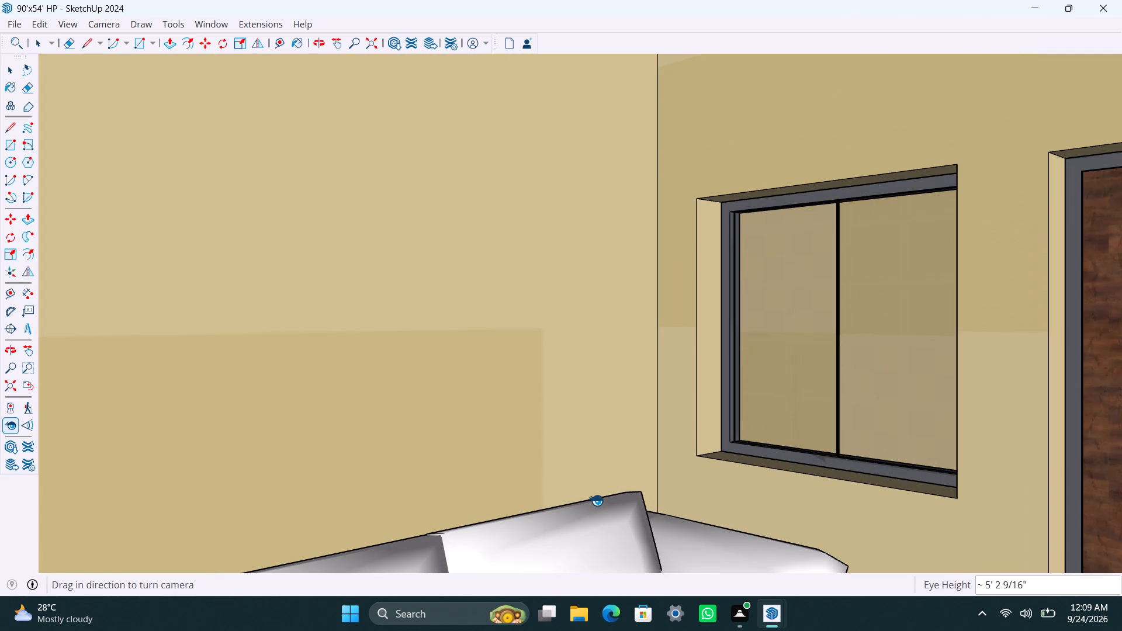
middle_click_drag(598, 500, 599, 336, "shift")
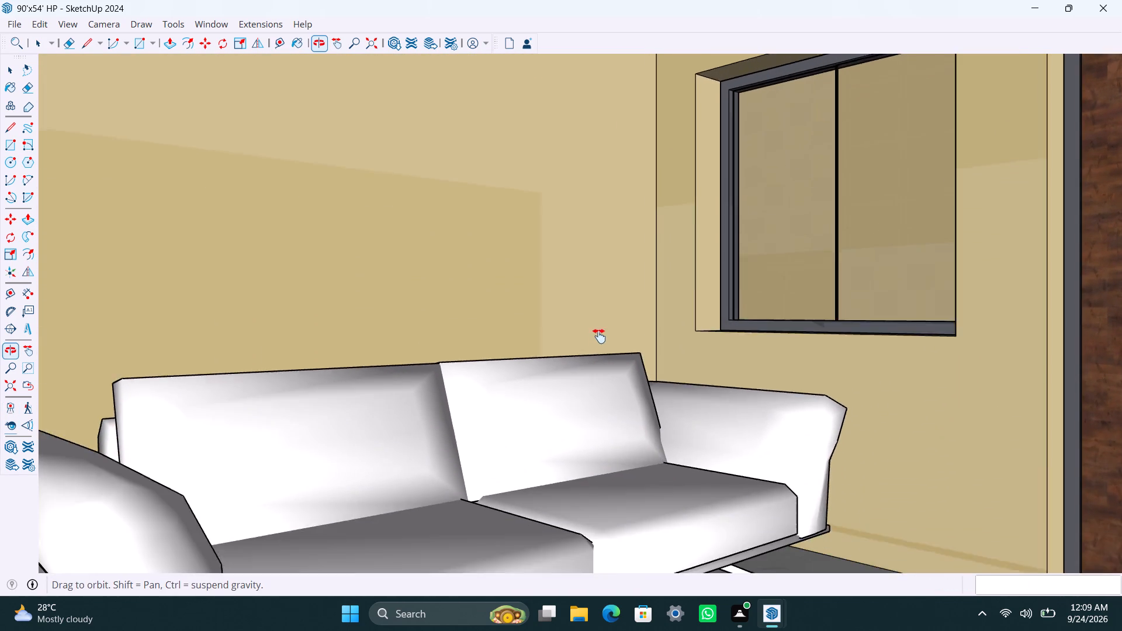
middle_click_drag(599, 336, 610, 293, "shift")
scroll(614, 296, "down", 5)
scroll(627, 298, "up", 7)
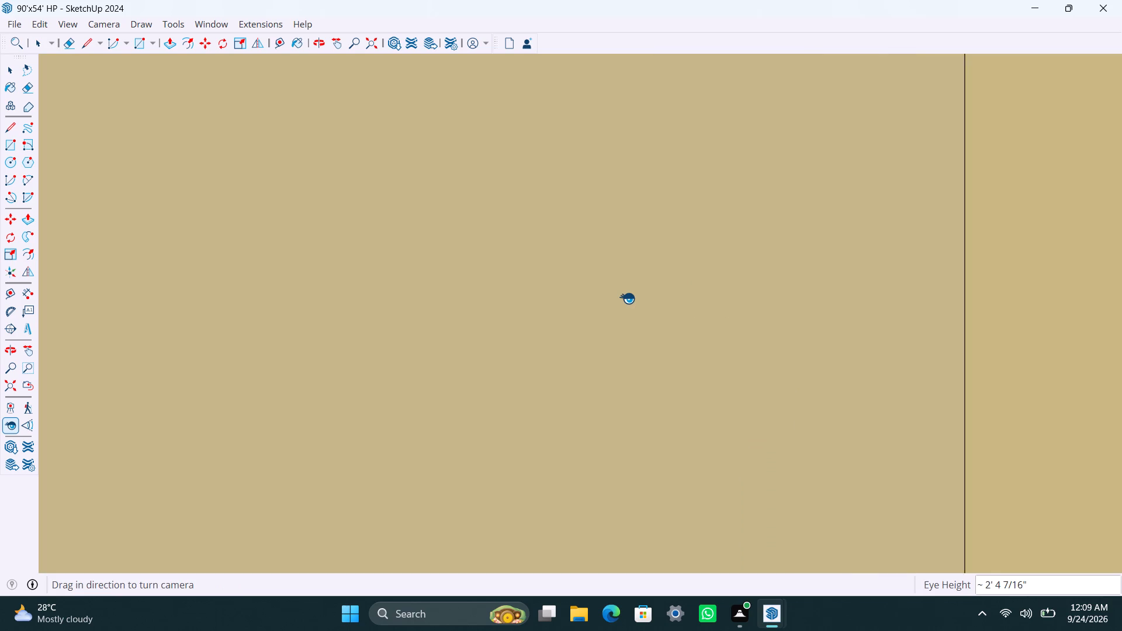
scroll(627, 298, "up", 15)
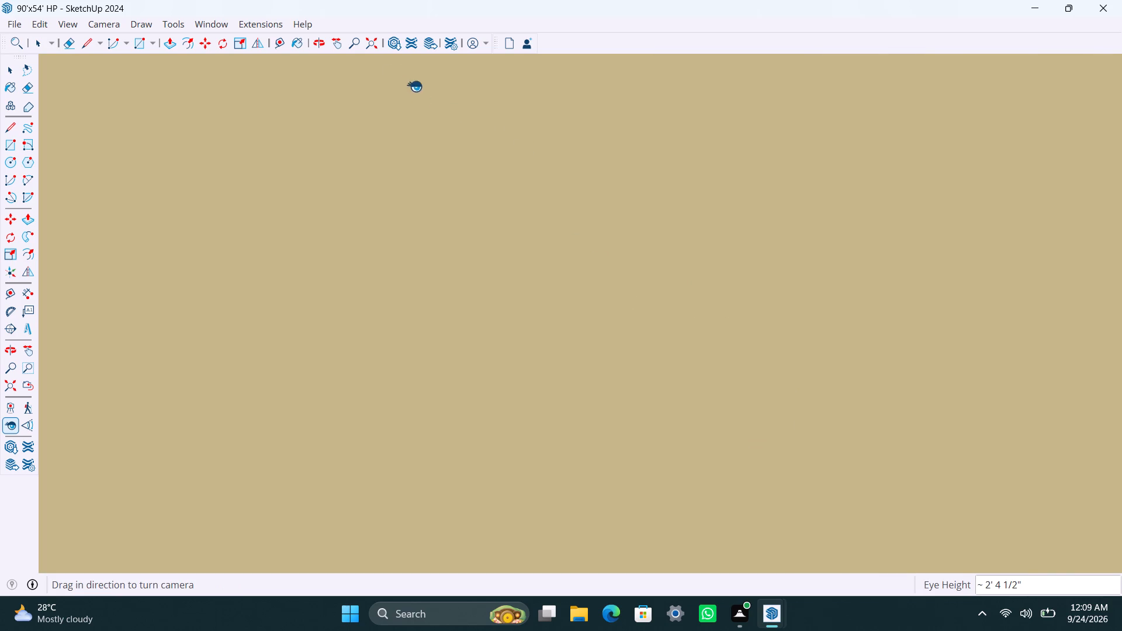
left_click(377, 46)
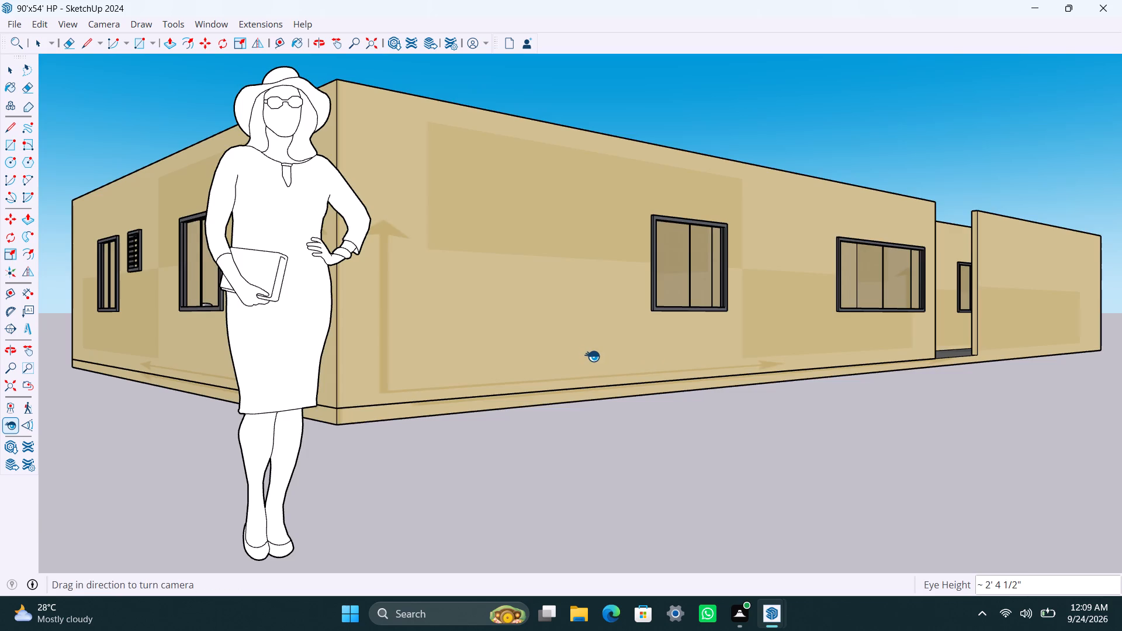
Delete the standing woman scale figure outside the house and save the model.
key("ctrl+s")
key("space")
left_click(330, 330)
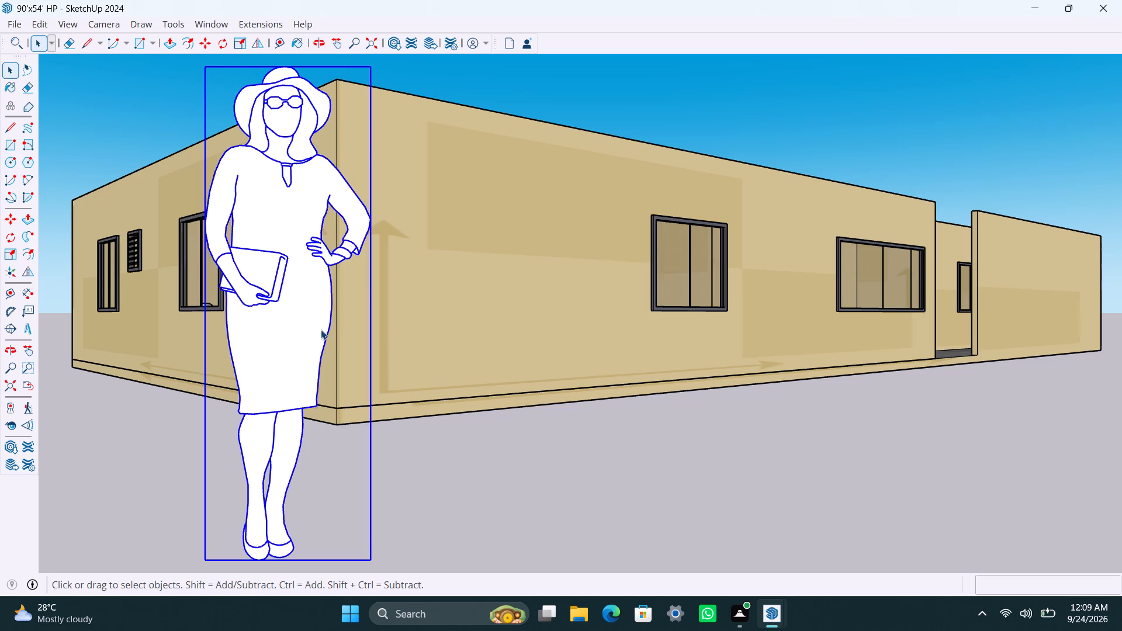
key("Delete")
scroll(603, 405, "down", 5)
middle_click_drag(738, 416, 563, 510)
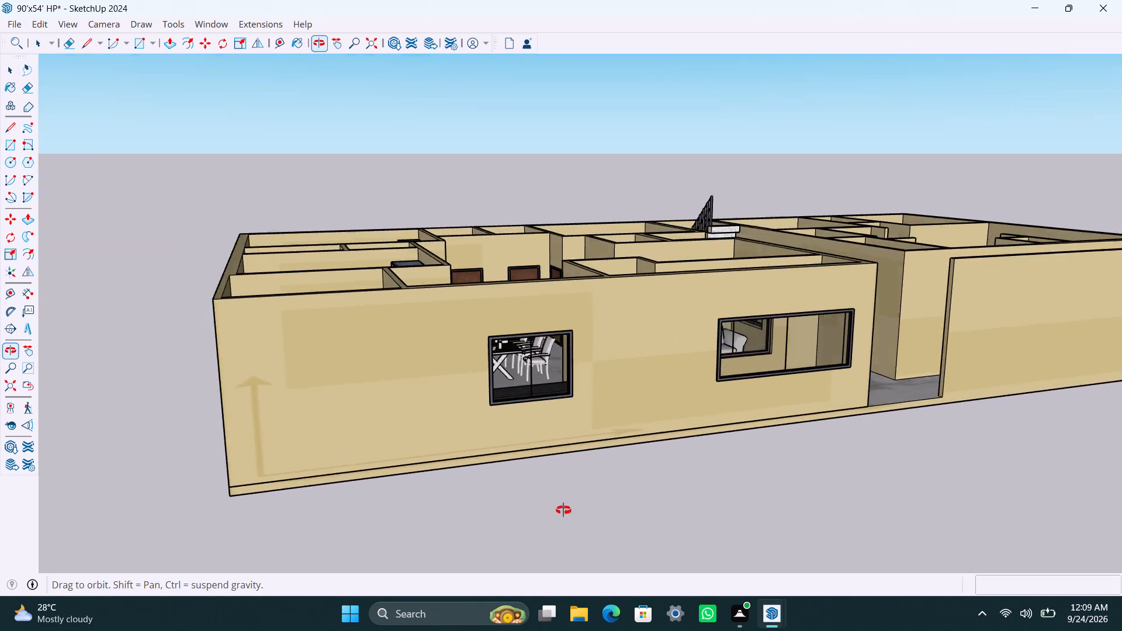
middle_click_drag(563, 510, 496, 539)
left_click(692, 499)
scroll(712, 381, "down", 3)
middle_click_drag(680, 369, 646, 418)
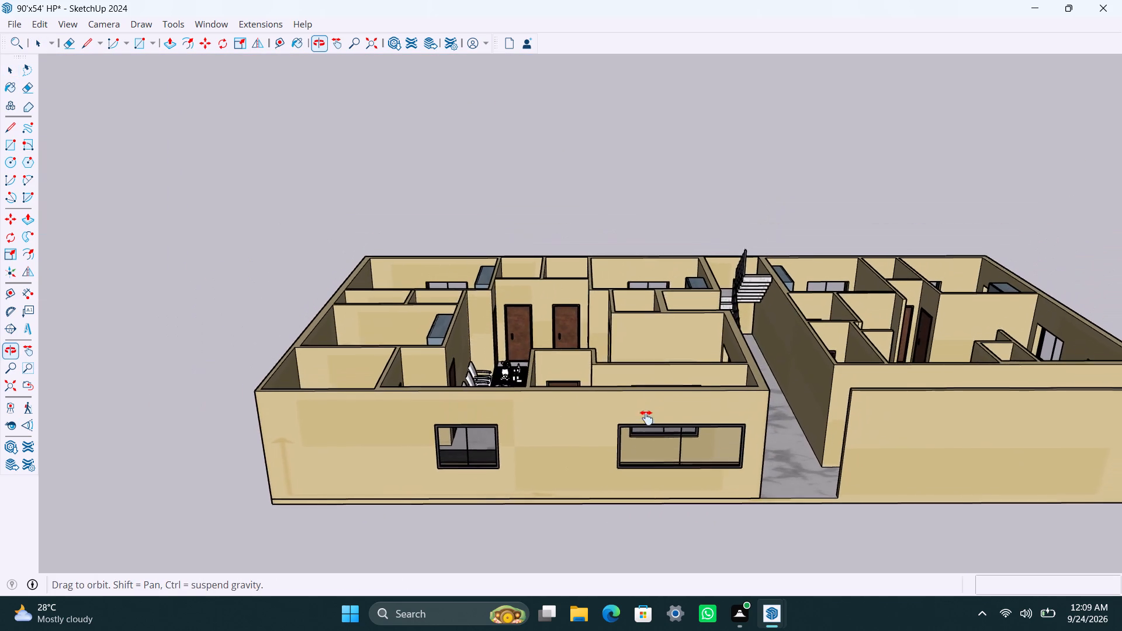
middle_click_drag(646, 418, 646, 418)
scroll(759, 370, "up", 4)
middle_click_drag(767, 340, 720, 439)
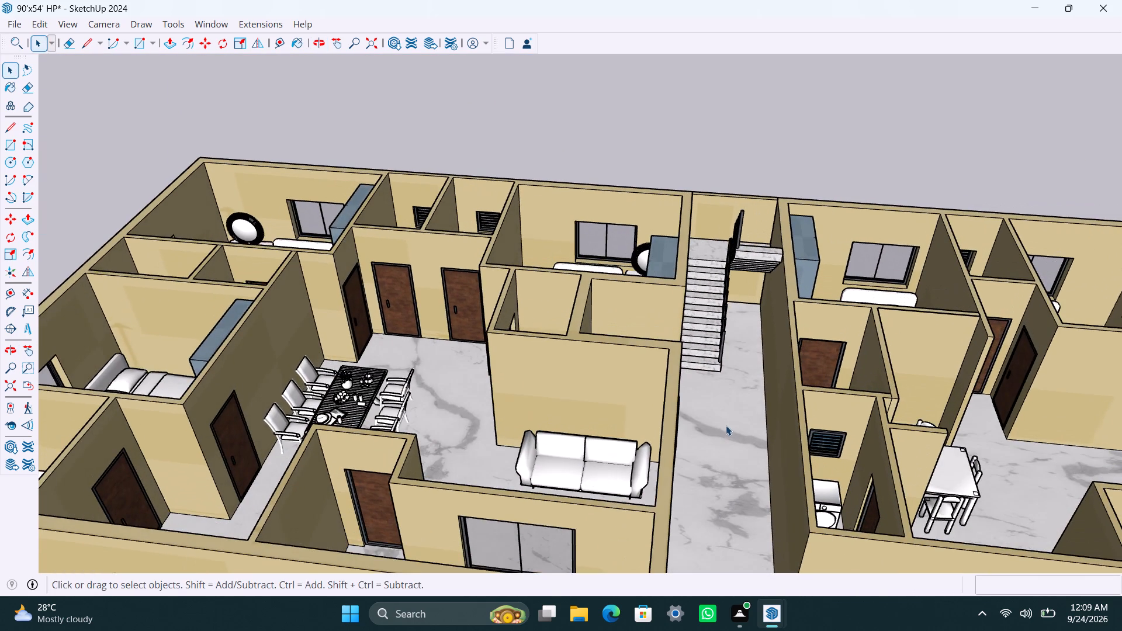
scroll(725, 422, "up", 1)
key("ctrl+s")
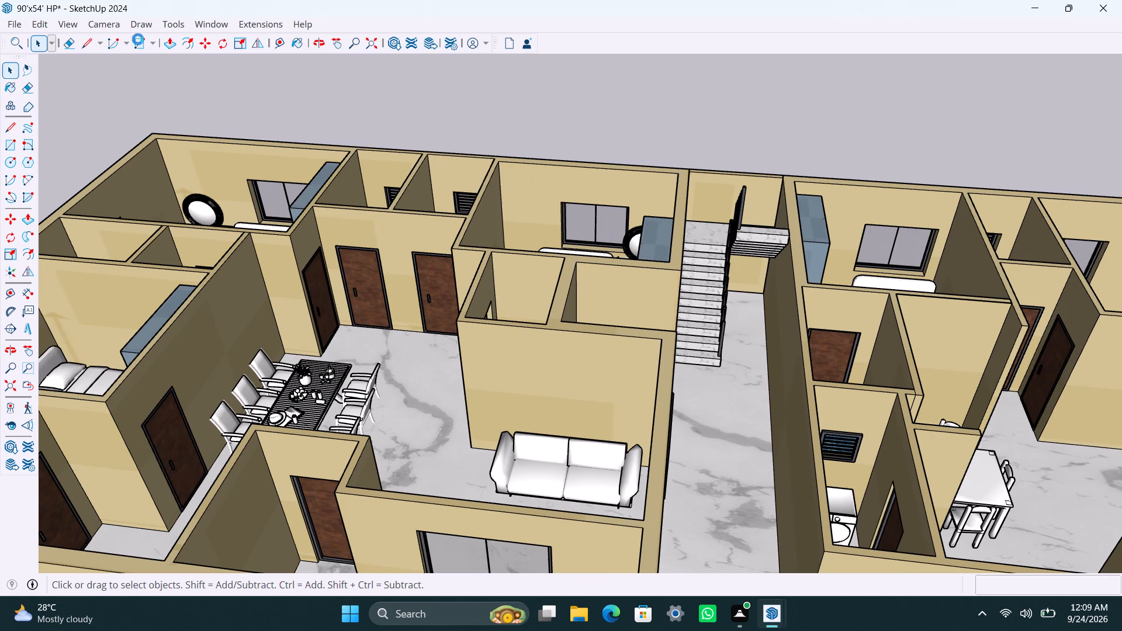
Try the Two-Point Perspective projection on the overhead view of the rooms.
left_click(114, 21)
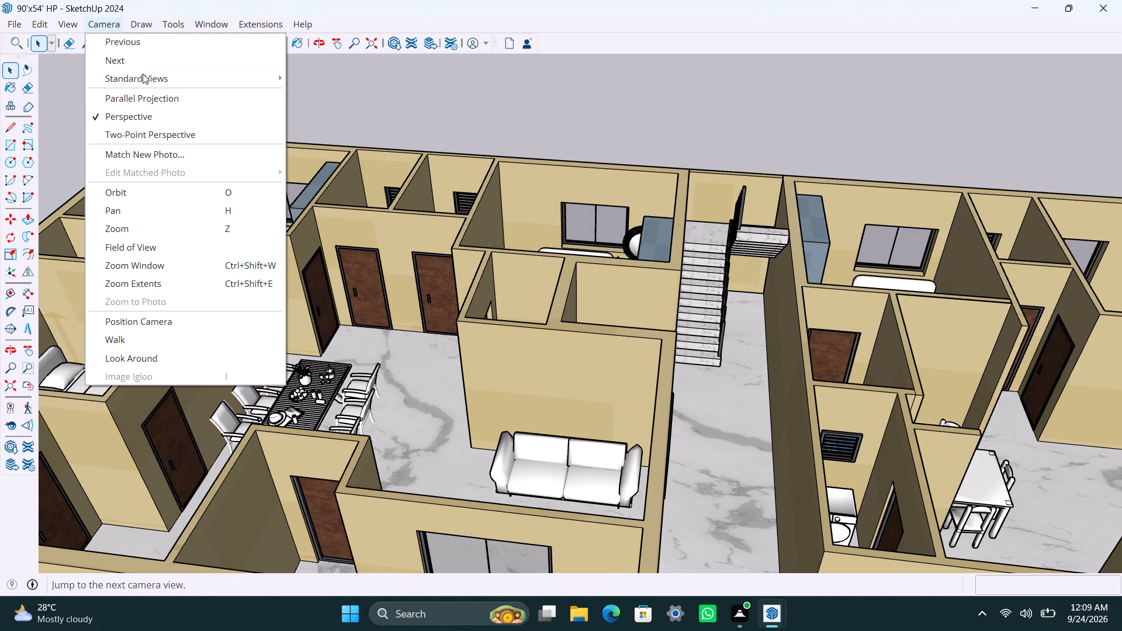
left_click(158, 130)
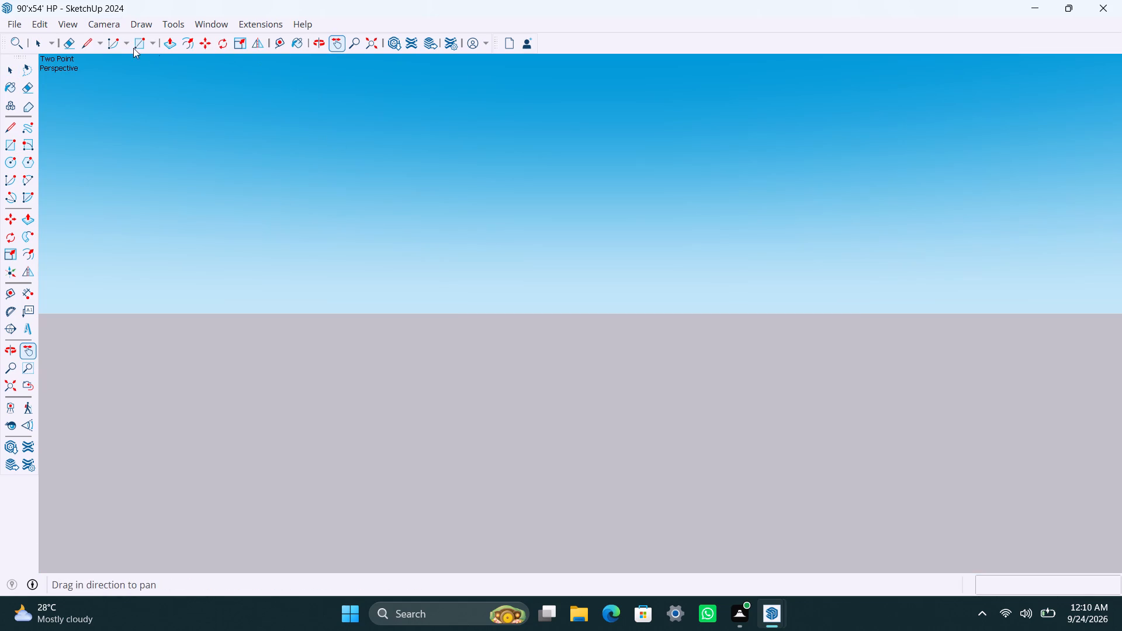
Show the entire roofless floor plan in the standard Top view and save the model.
left_click(113, 22)
left_click(160, 83)
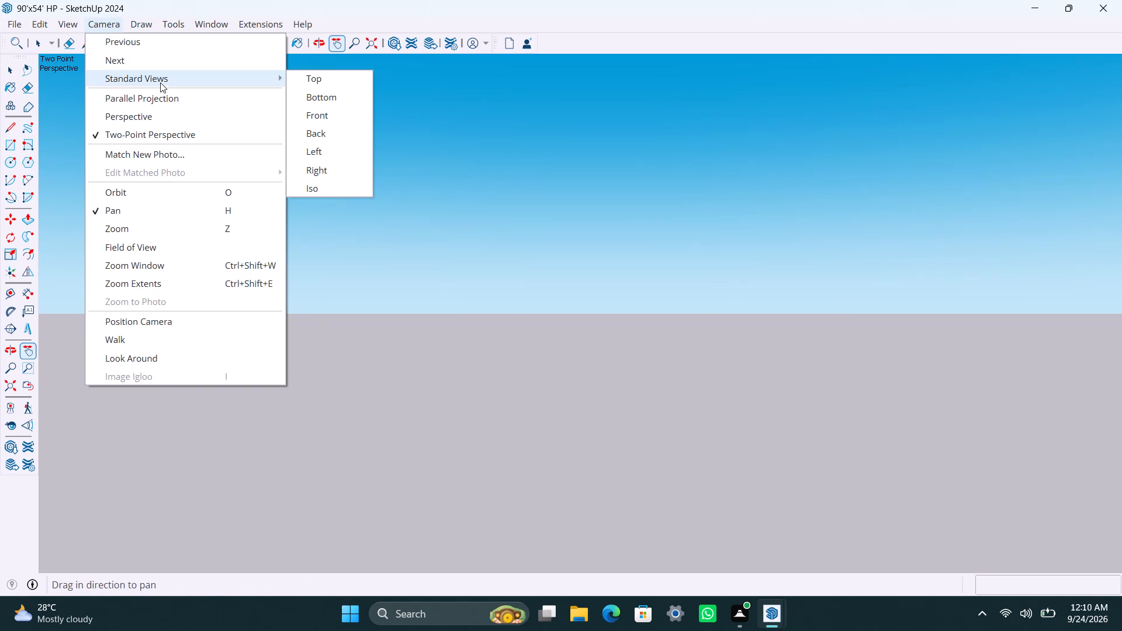
left_click(310, 84)
scroll(646, 328, "down", 3)
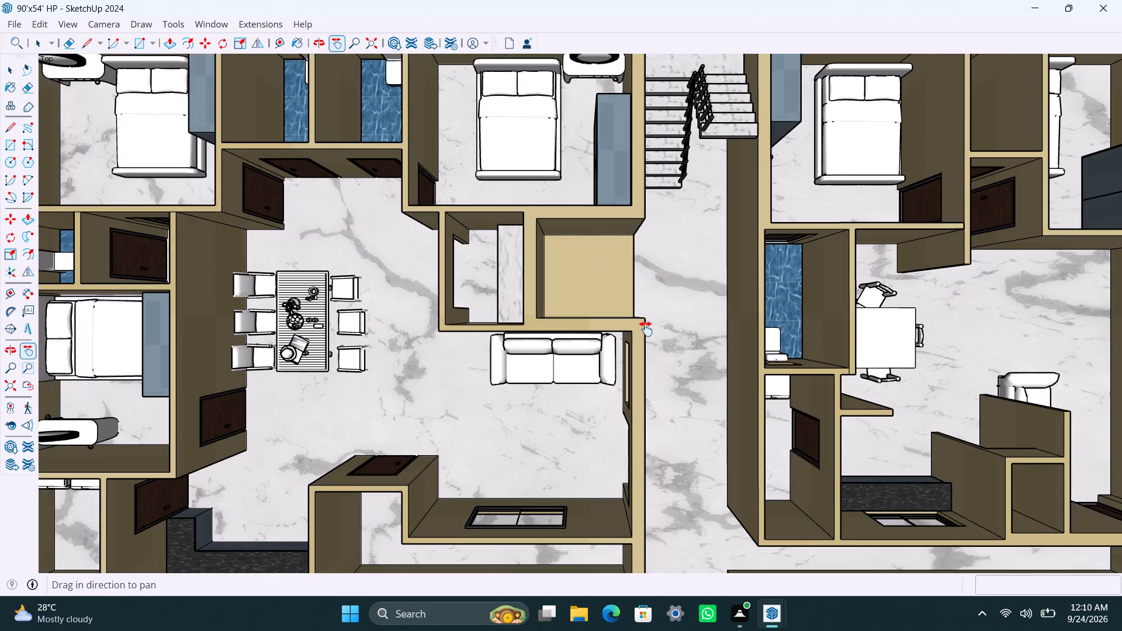
scroll(646, 329, "down", 3)
left_click(1053, 326)
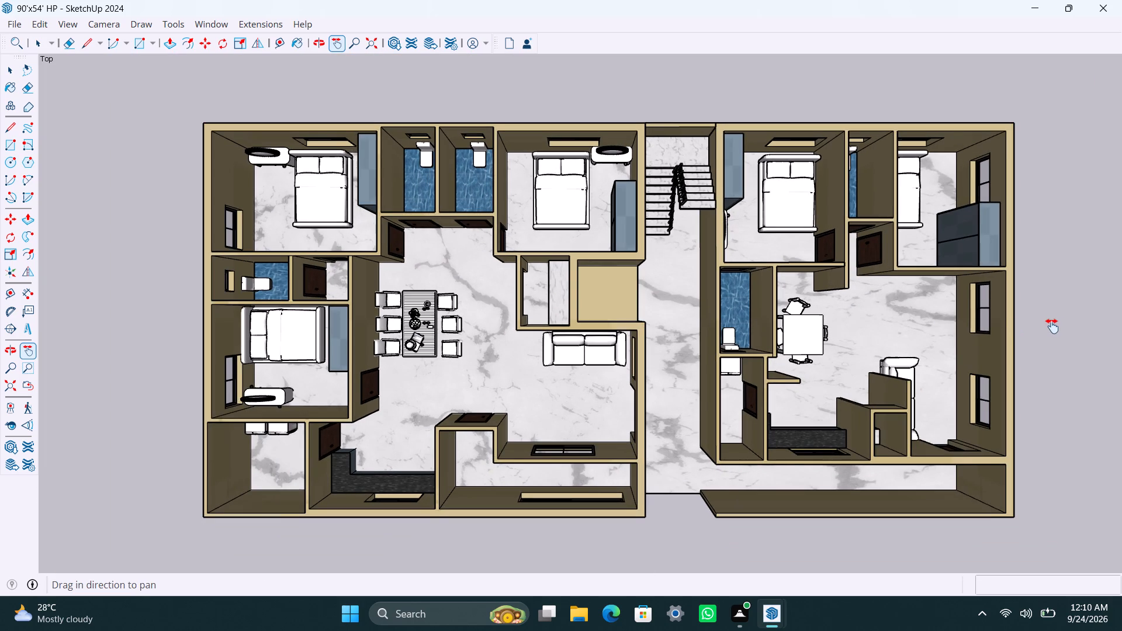
key("ctrl+s")
left_click(1103, 0)
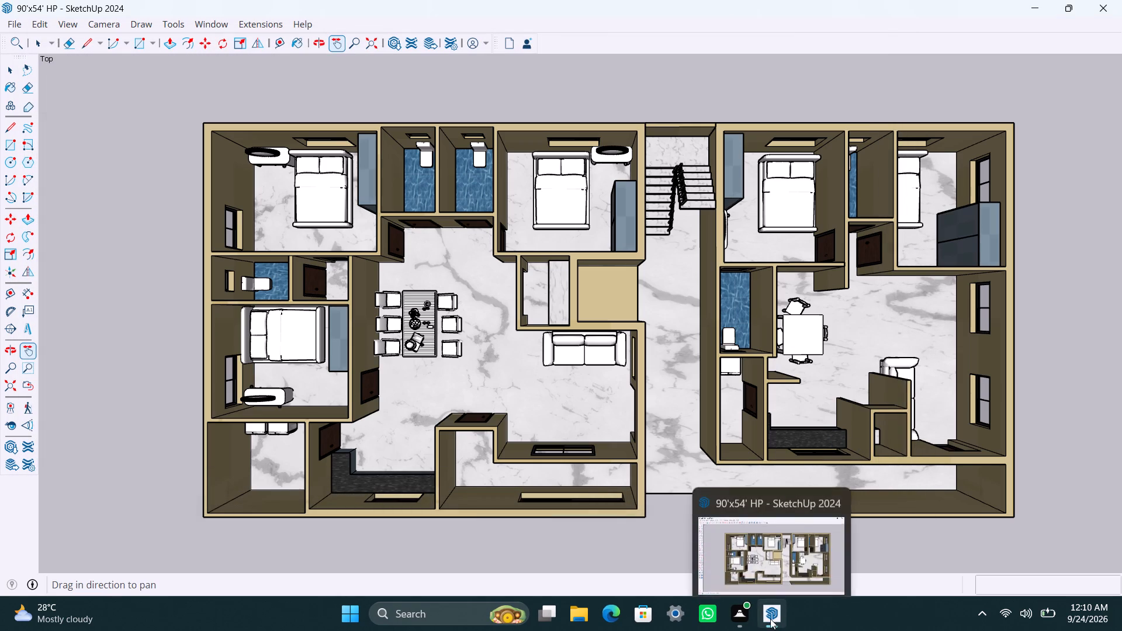
key("space")
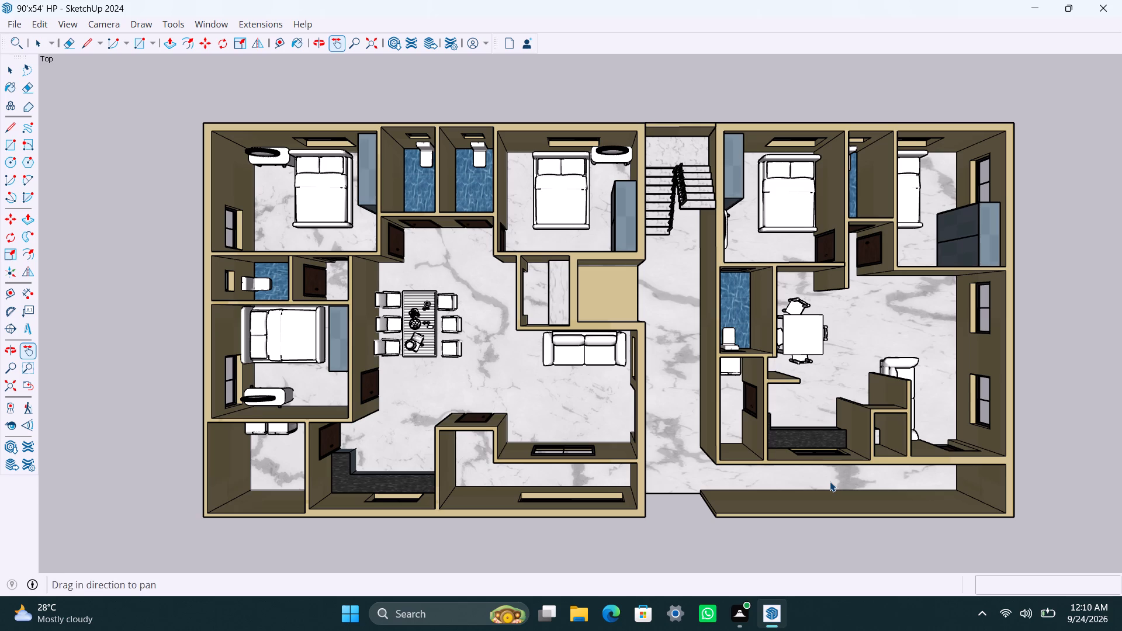
key("ctrl+s")
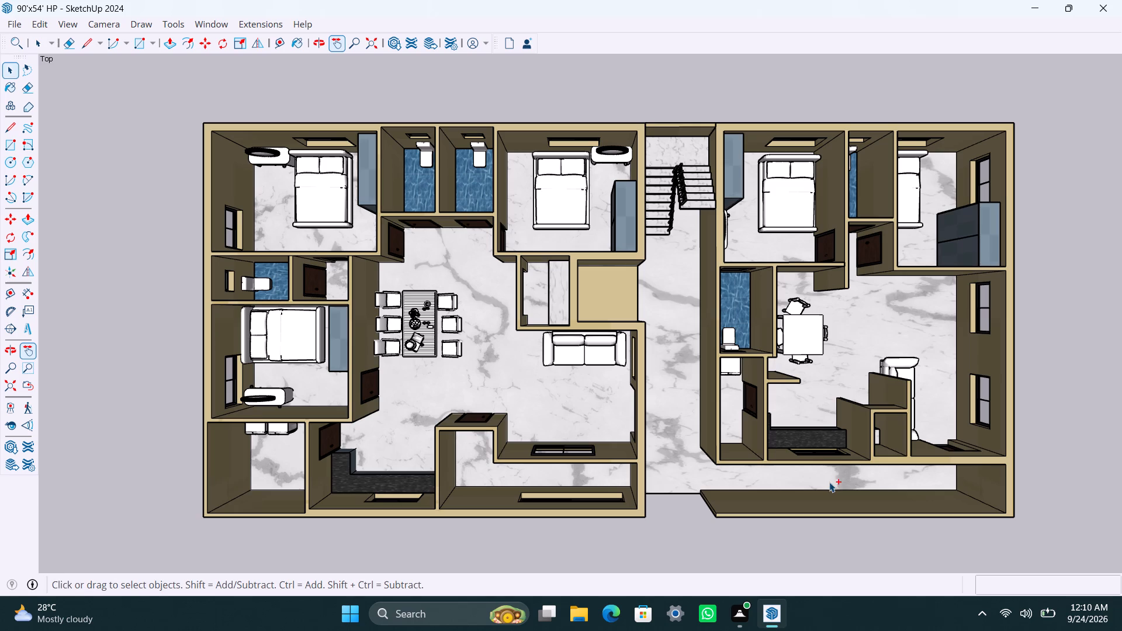